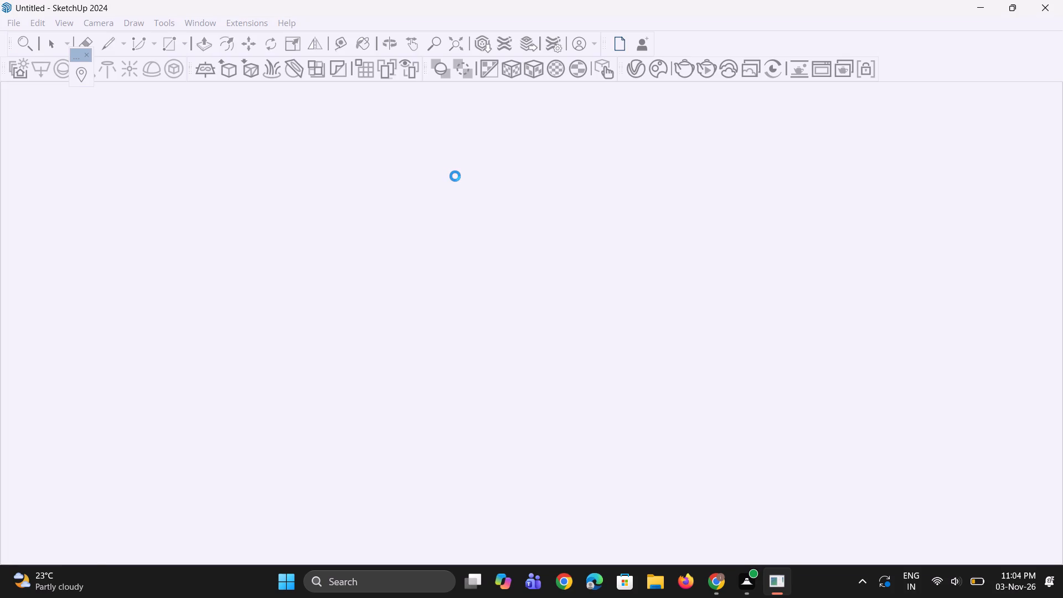
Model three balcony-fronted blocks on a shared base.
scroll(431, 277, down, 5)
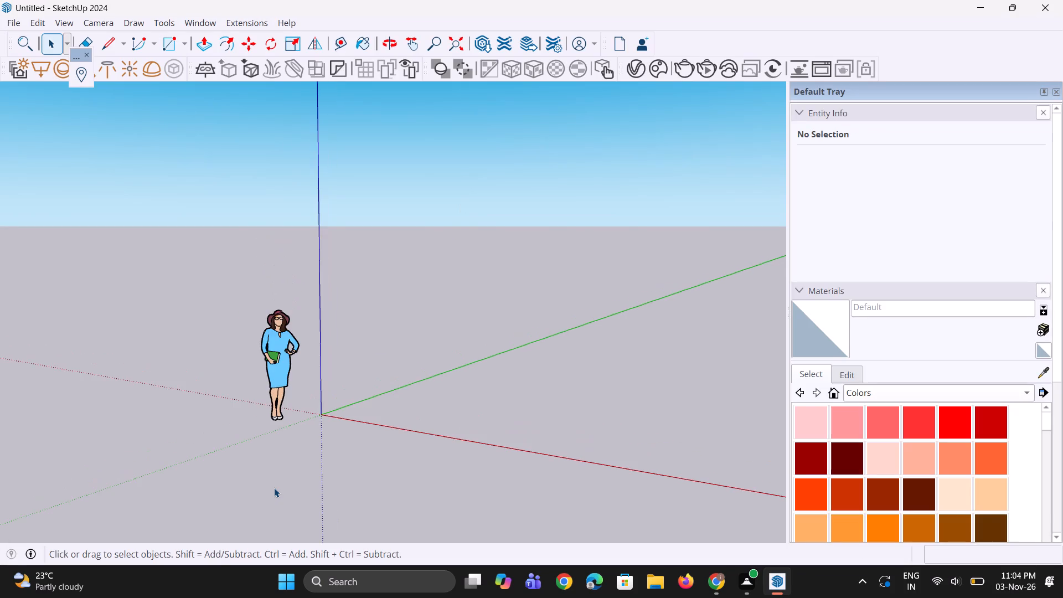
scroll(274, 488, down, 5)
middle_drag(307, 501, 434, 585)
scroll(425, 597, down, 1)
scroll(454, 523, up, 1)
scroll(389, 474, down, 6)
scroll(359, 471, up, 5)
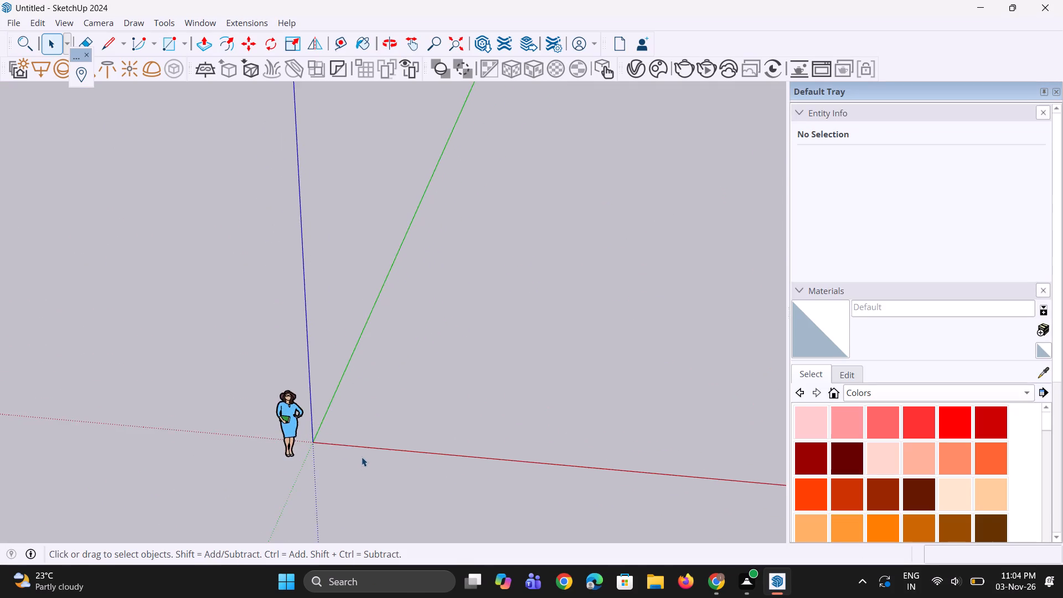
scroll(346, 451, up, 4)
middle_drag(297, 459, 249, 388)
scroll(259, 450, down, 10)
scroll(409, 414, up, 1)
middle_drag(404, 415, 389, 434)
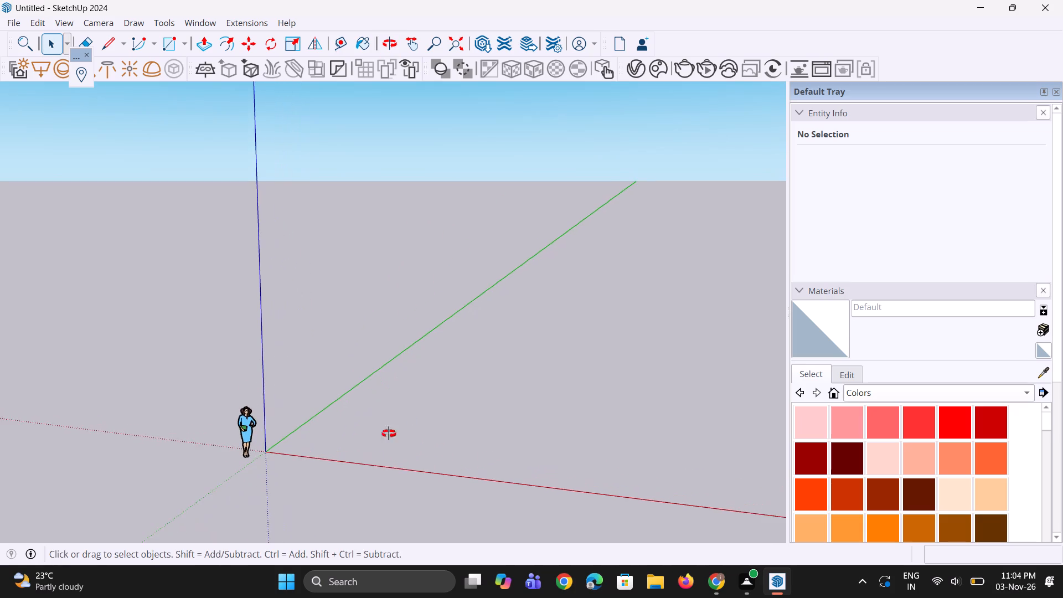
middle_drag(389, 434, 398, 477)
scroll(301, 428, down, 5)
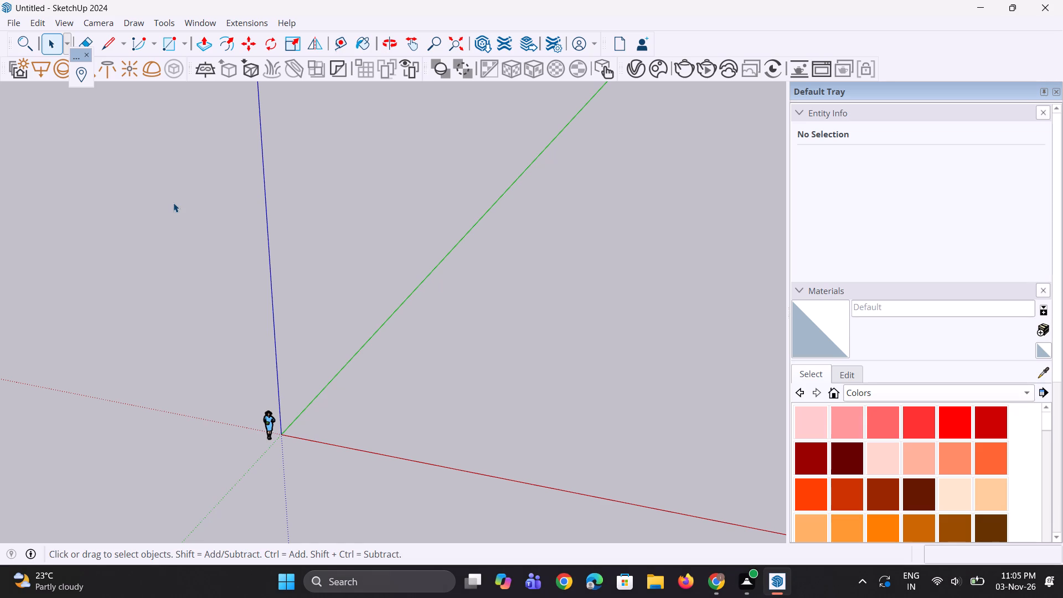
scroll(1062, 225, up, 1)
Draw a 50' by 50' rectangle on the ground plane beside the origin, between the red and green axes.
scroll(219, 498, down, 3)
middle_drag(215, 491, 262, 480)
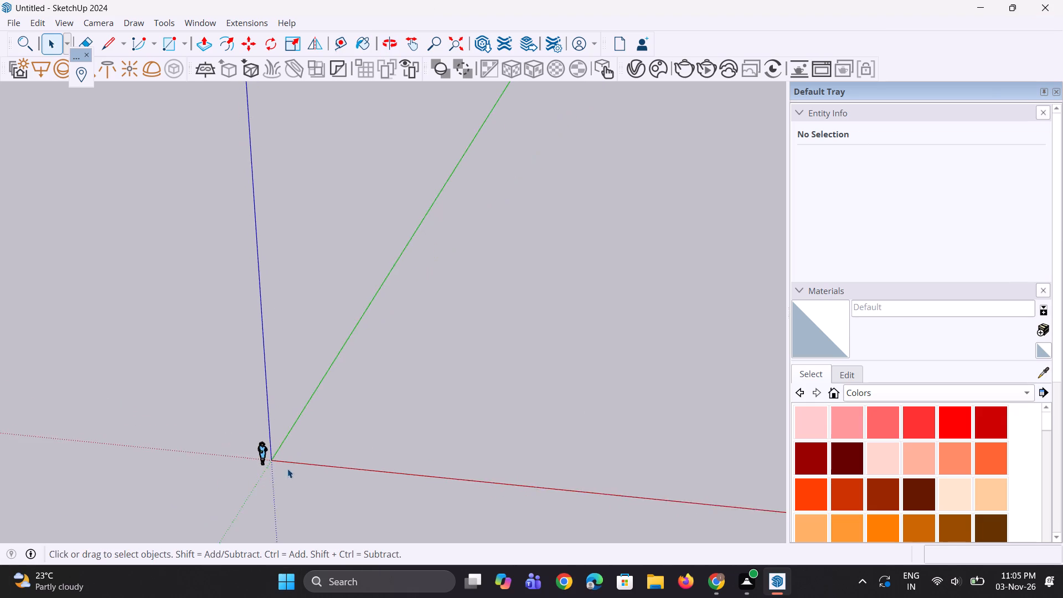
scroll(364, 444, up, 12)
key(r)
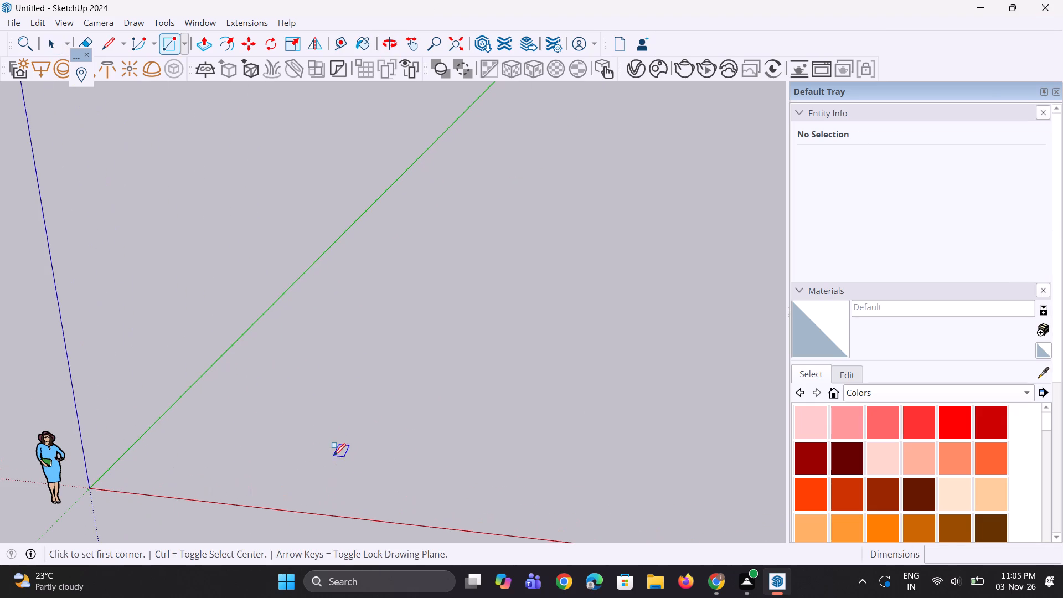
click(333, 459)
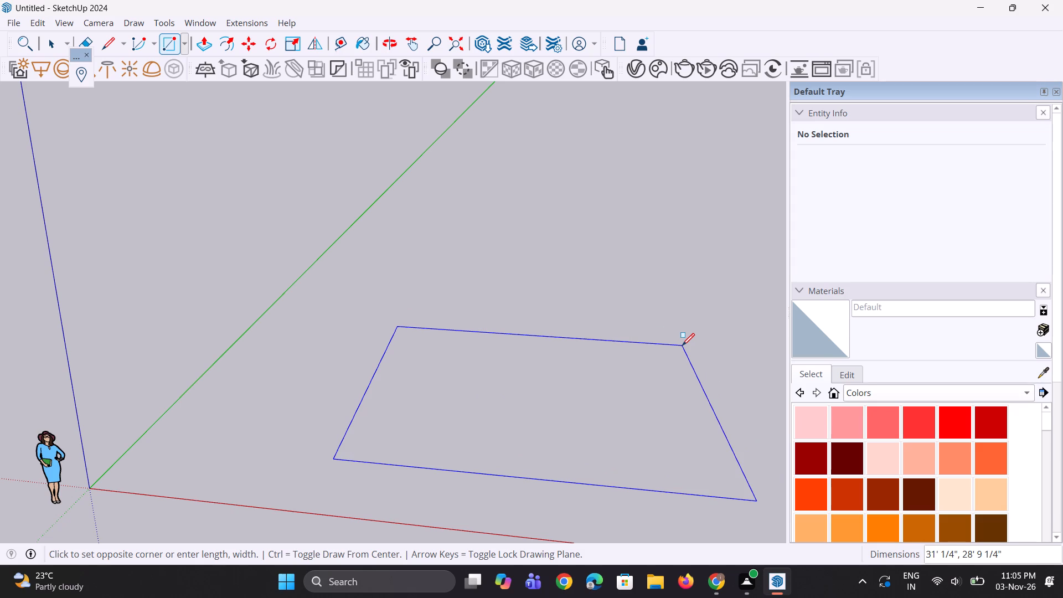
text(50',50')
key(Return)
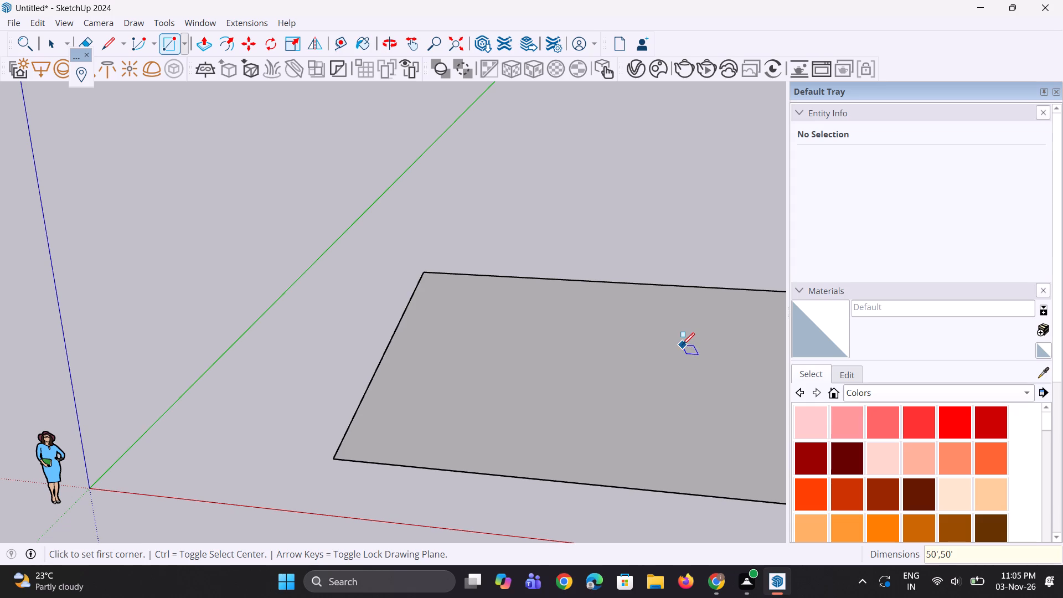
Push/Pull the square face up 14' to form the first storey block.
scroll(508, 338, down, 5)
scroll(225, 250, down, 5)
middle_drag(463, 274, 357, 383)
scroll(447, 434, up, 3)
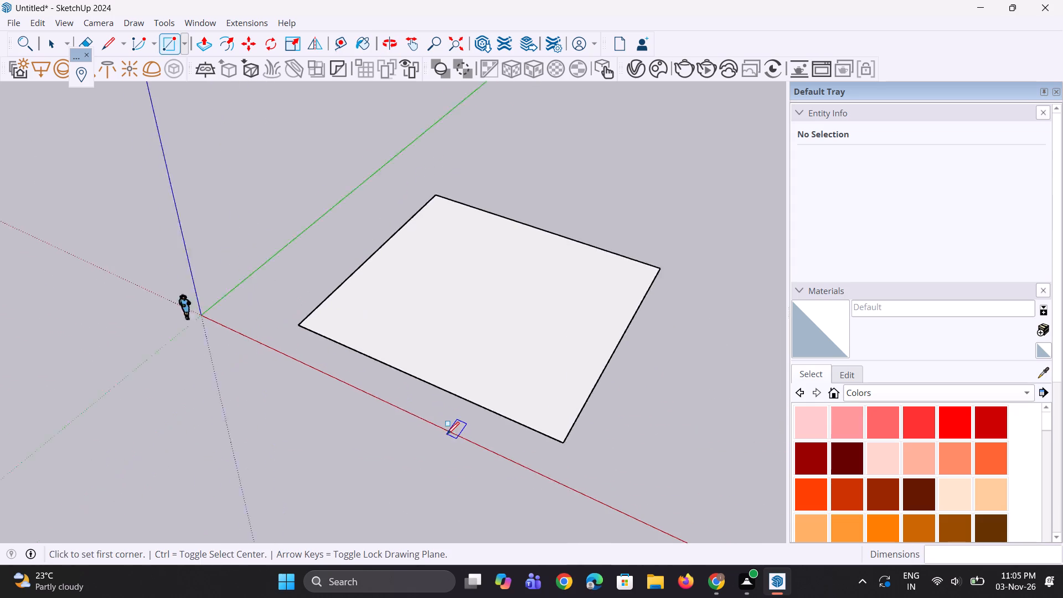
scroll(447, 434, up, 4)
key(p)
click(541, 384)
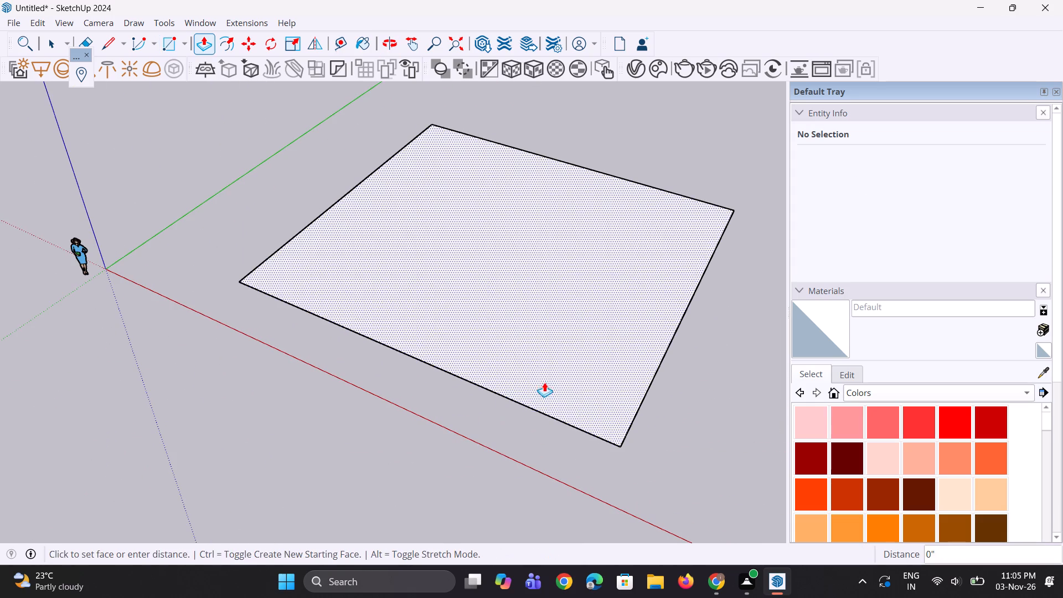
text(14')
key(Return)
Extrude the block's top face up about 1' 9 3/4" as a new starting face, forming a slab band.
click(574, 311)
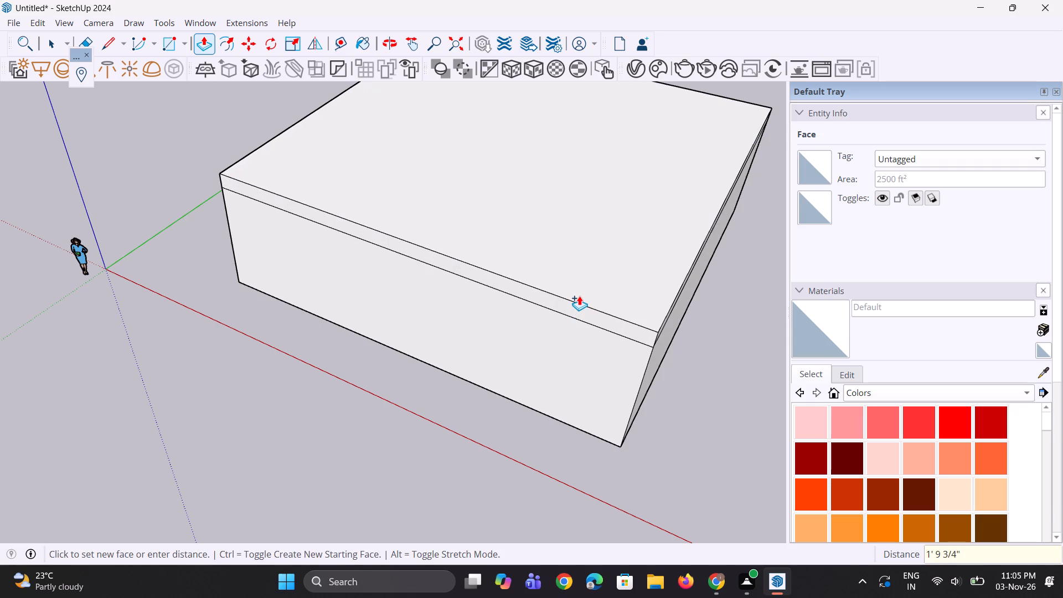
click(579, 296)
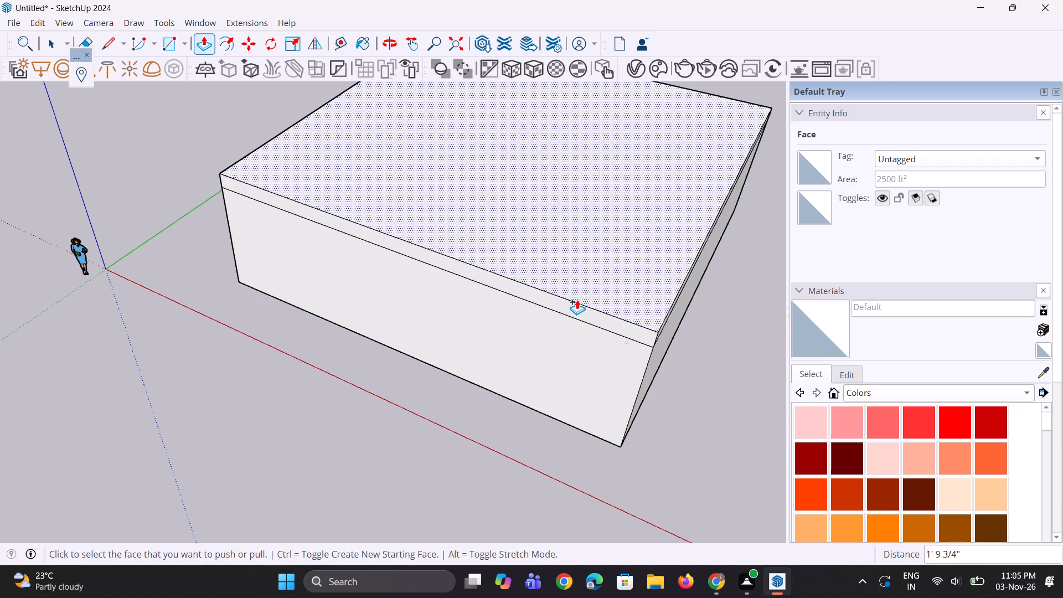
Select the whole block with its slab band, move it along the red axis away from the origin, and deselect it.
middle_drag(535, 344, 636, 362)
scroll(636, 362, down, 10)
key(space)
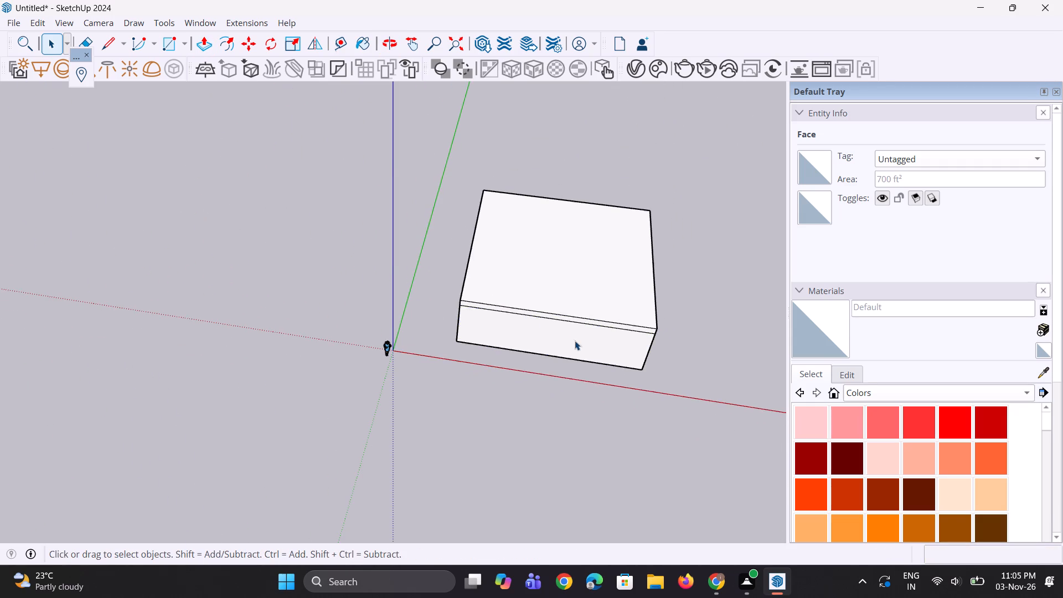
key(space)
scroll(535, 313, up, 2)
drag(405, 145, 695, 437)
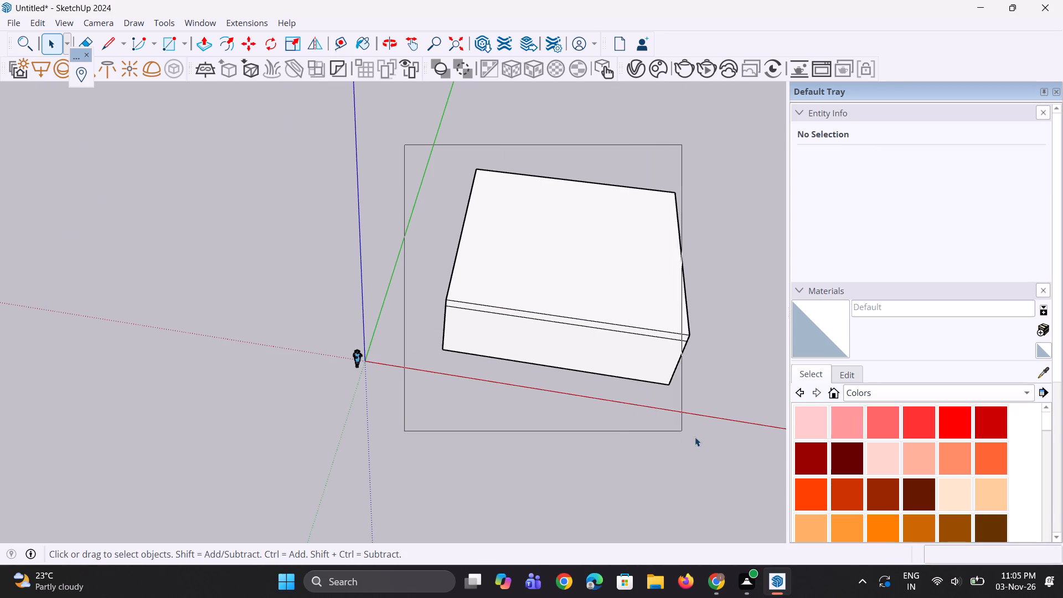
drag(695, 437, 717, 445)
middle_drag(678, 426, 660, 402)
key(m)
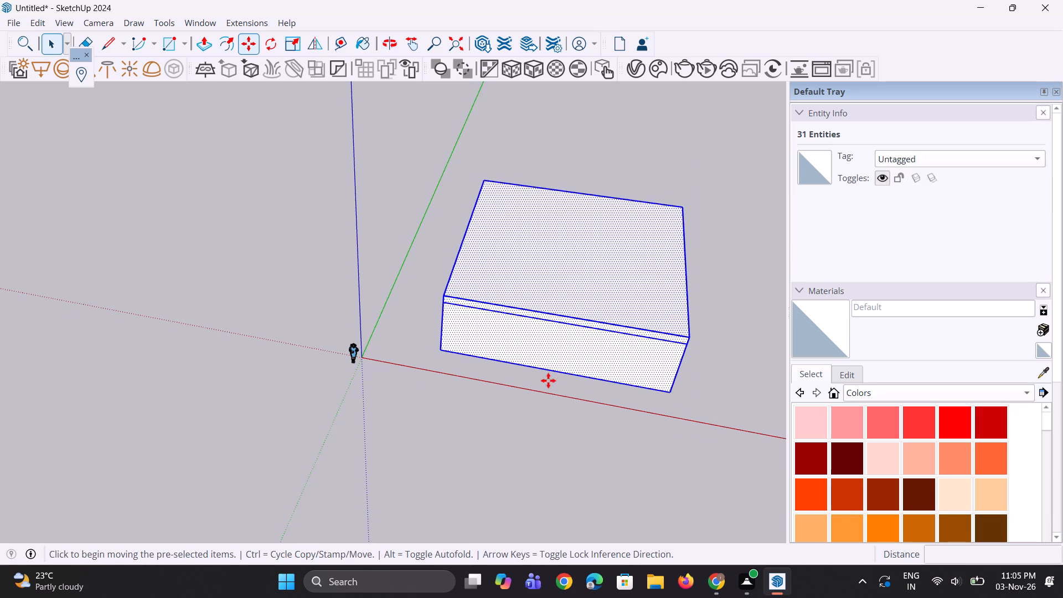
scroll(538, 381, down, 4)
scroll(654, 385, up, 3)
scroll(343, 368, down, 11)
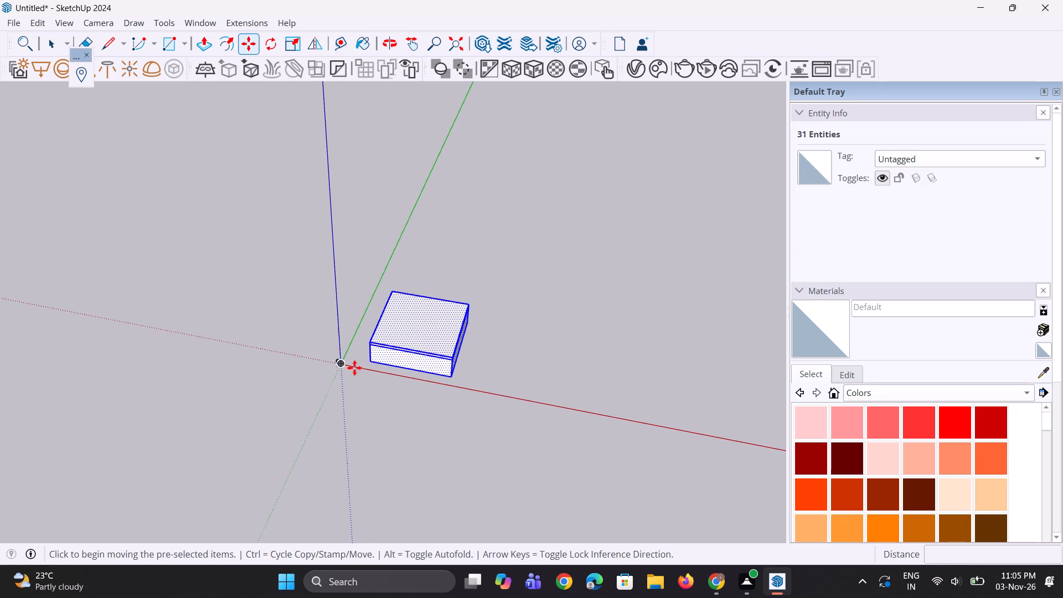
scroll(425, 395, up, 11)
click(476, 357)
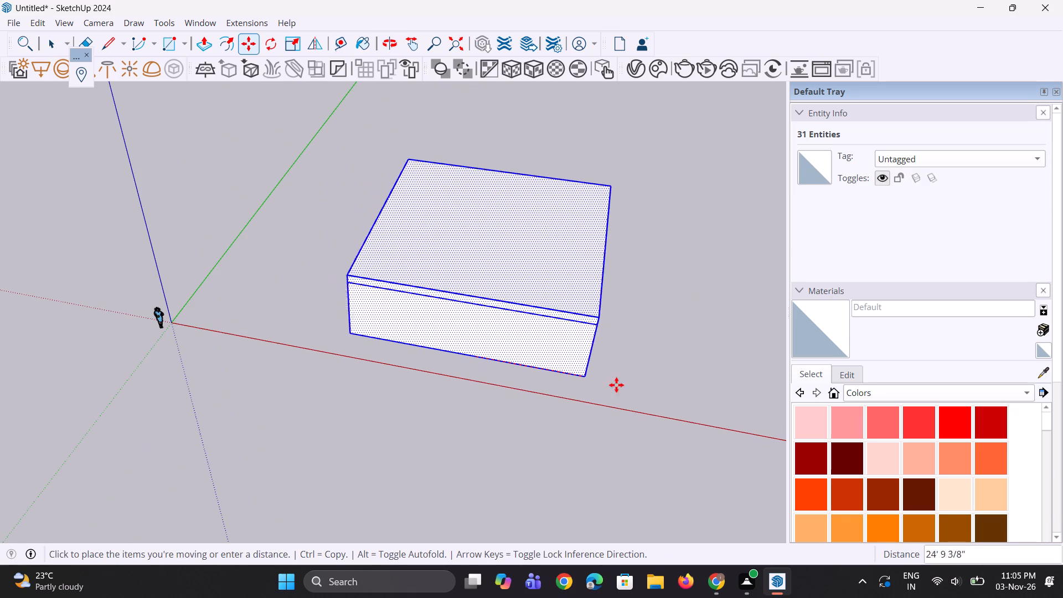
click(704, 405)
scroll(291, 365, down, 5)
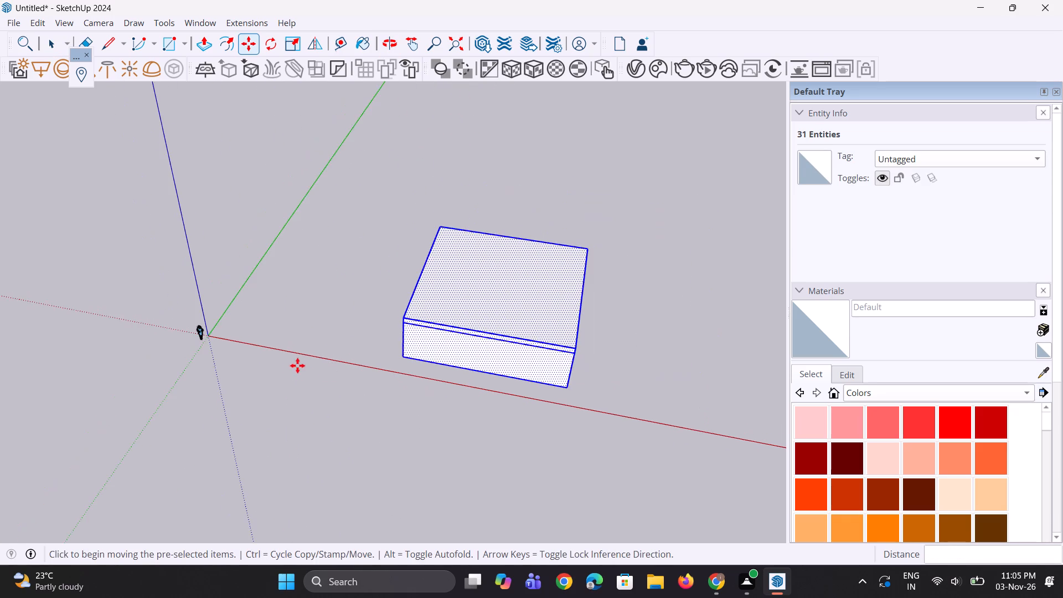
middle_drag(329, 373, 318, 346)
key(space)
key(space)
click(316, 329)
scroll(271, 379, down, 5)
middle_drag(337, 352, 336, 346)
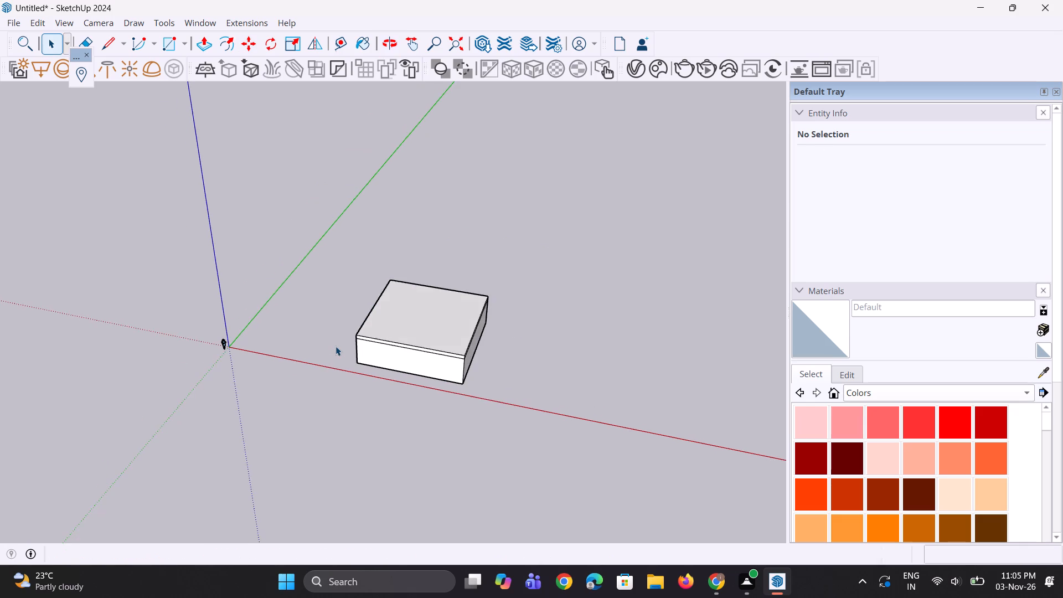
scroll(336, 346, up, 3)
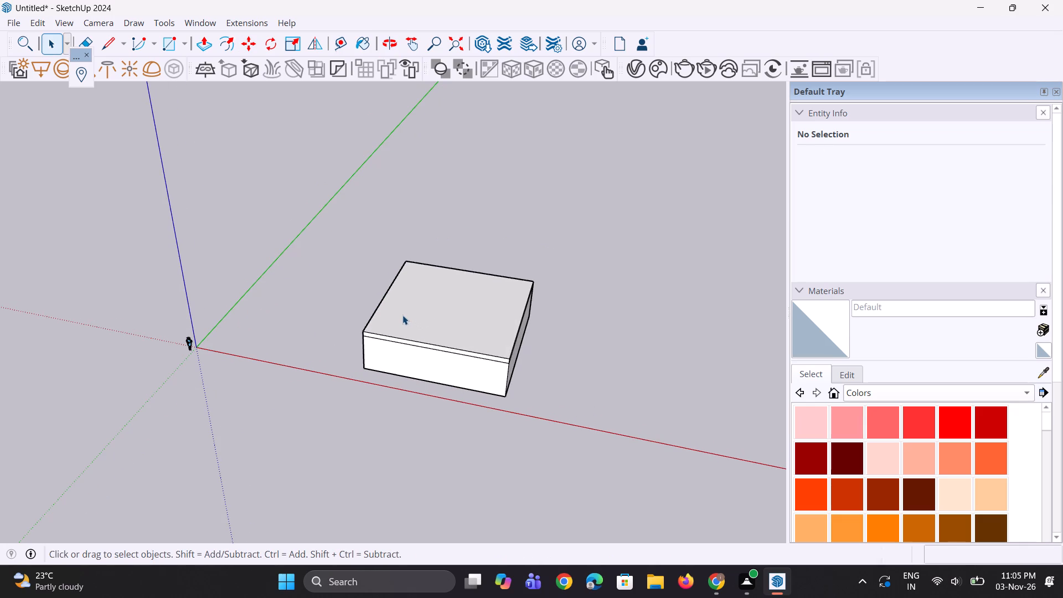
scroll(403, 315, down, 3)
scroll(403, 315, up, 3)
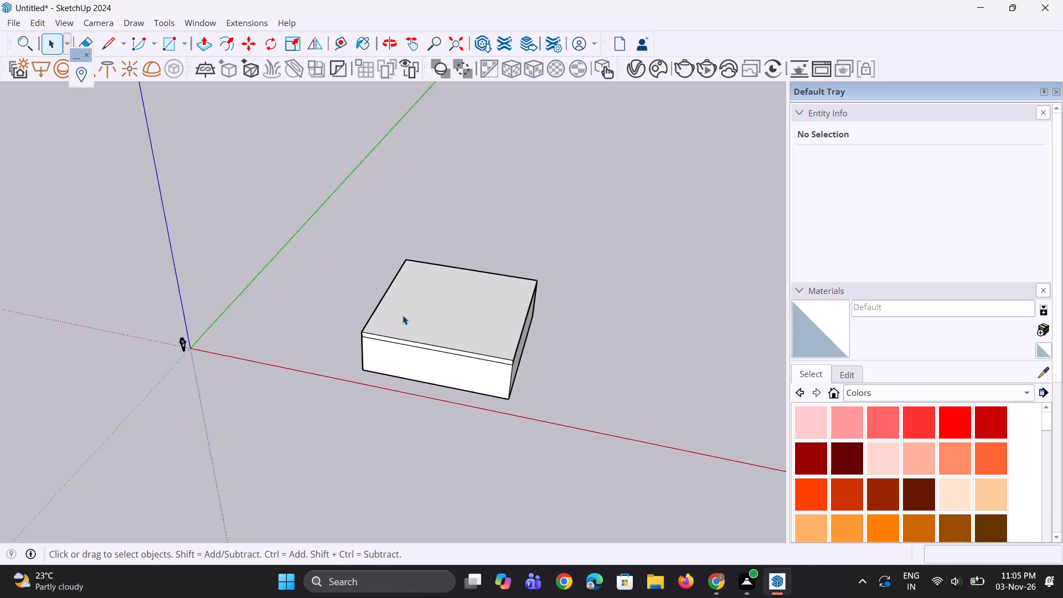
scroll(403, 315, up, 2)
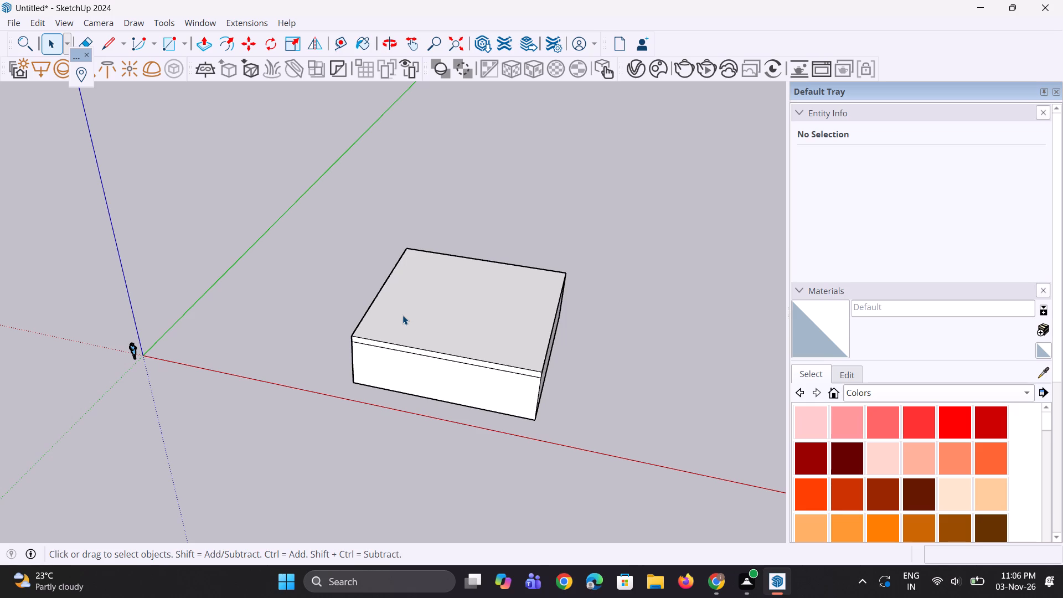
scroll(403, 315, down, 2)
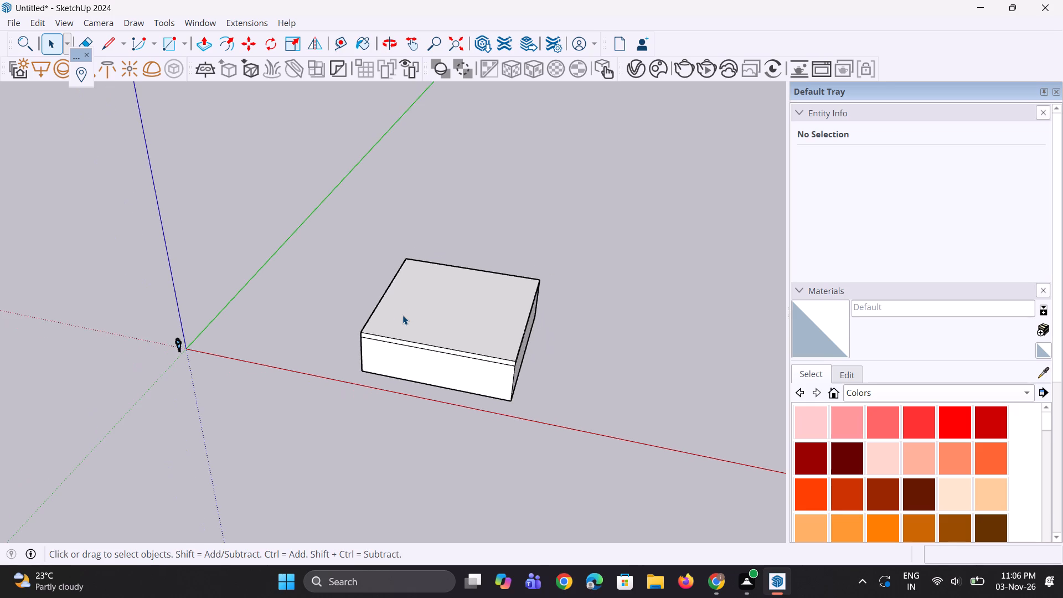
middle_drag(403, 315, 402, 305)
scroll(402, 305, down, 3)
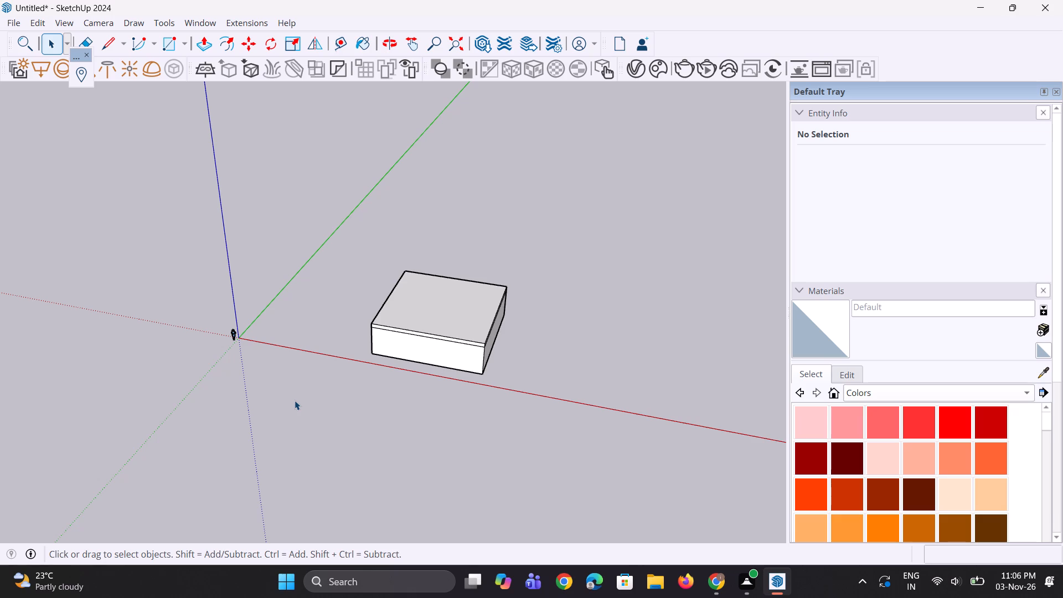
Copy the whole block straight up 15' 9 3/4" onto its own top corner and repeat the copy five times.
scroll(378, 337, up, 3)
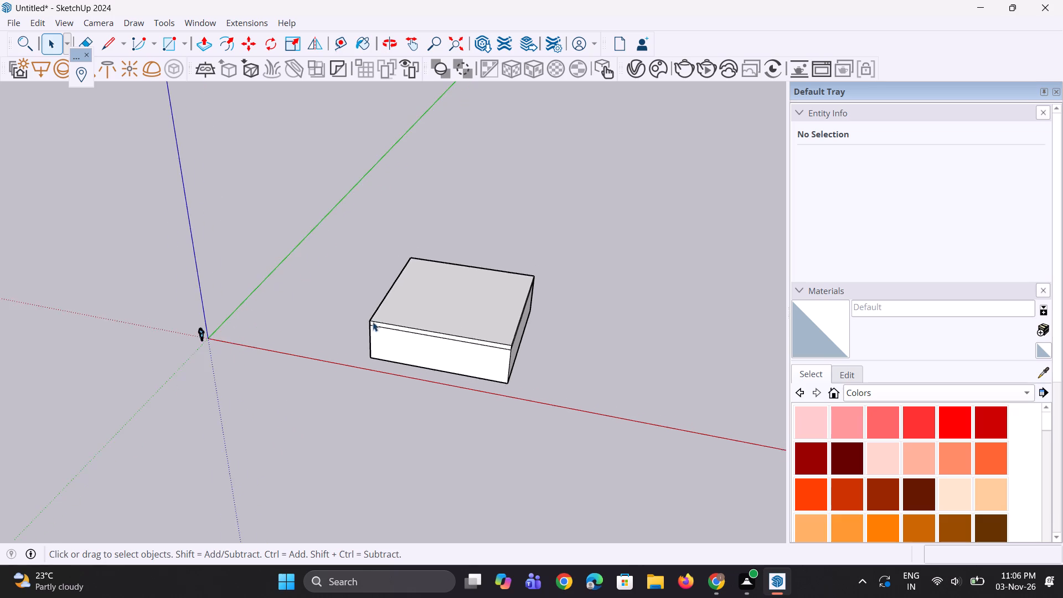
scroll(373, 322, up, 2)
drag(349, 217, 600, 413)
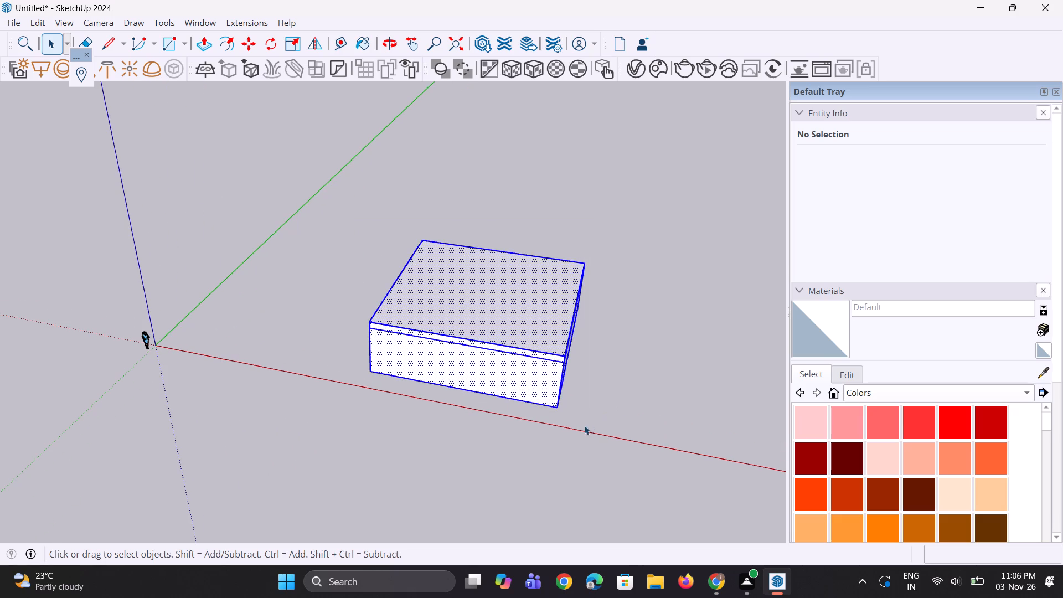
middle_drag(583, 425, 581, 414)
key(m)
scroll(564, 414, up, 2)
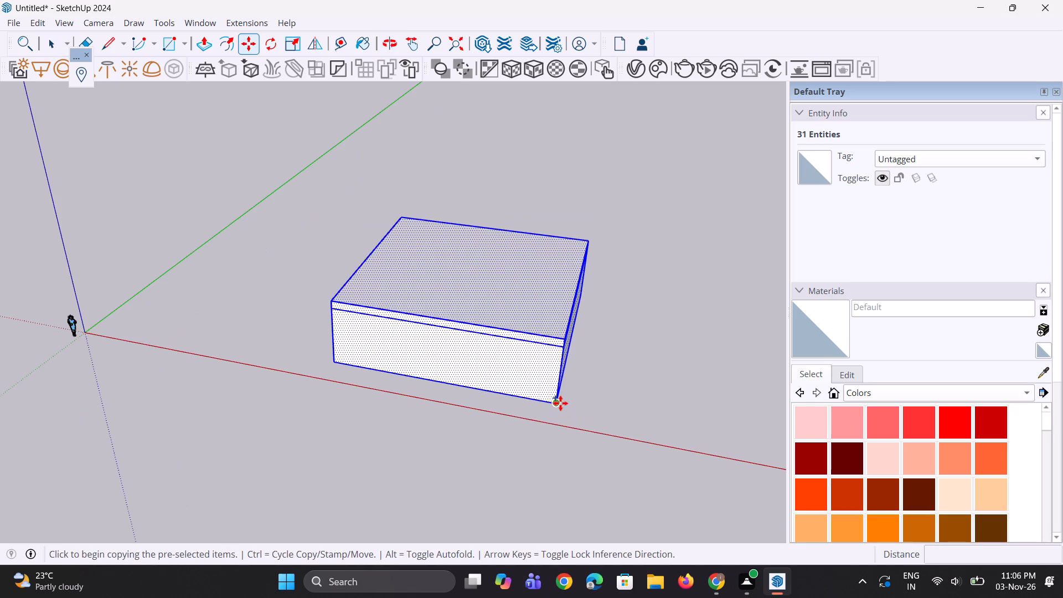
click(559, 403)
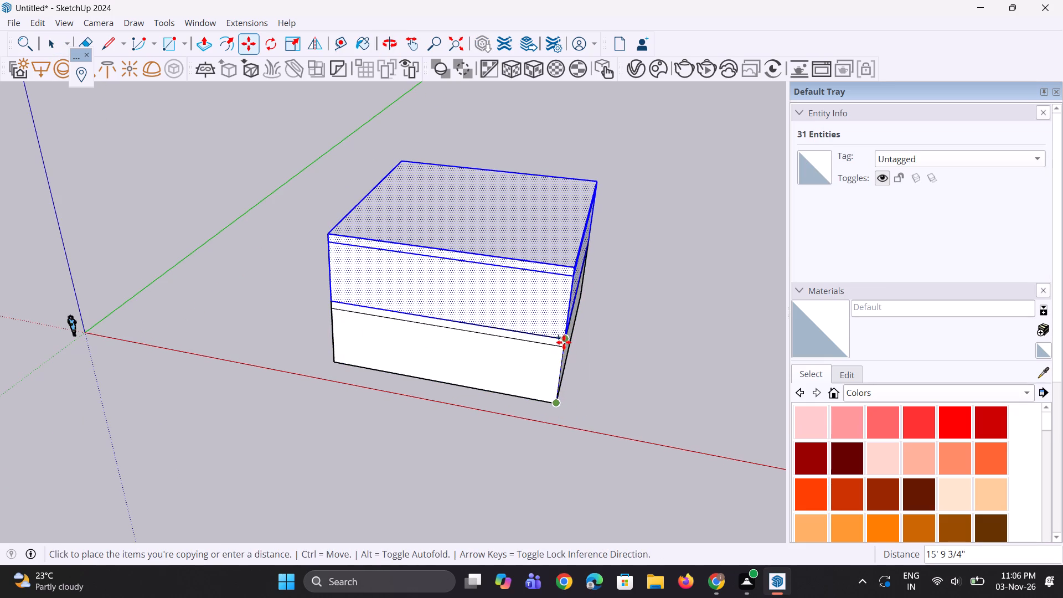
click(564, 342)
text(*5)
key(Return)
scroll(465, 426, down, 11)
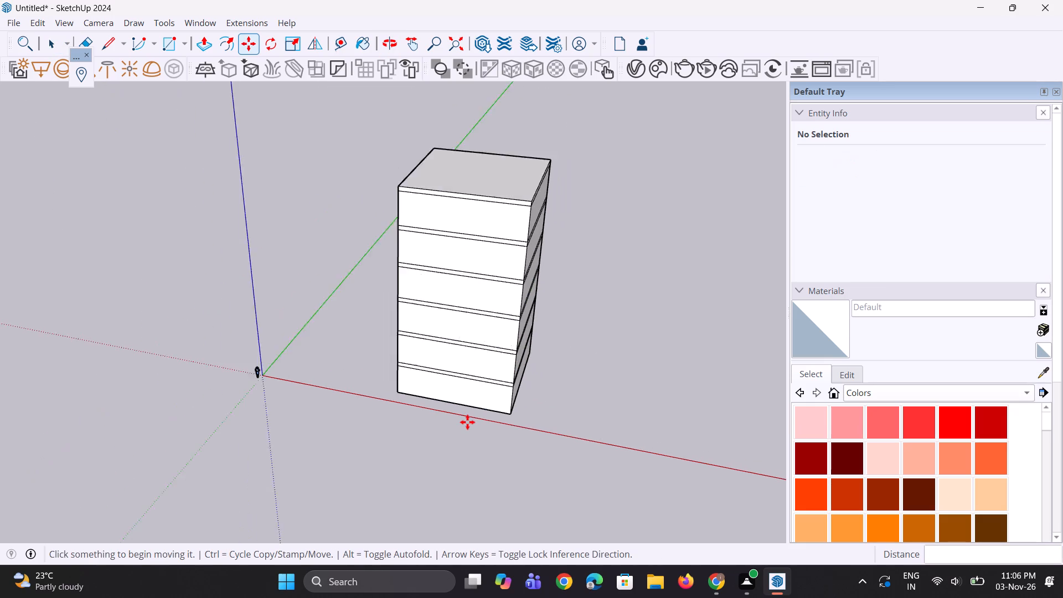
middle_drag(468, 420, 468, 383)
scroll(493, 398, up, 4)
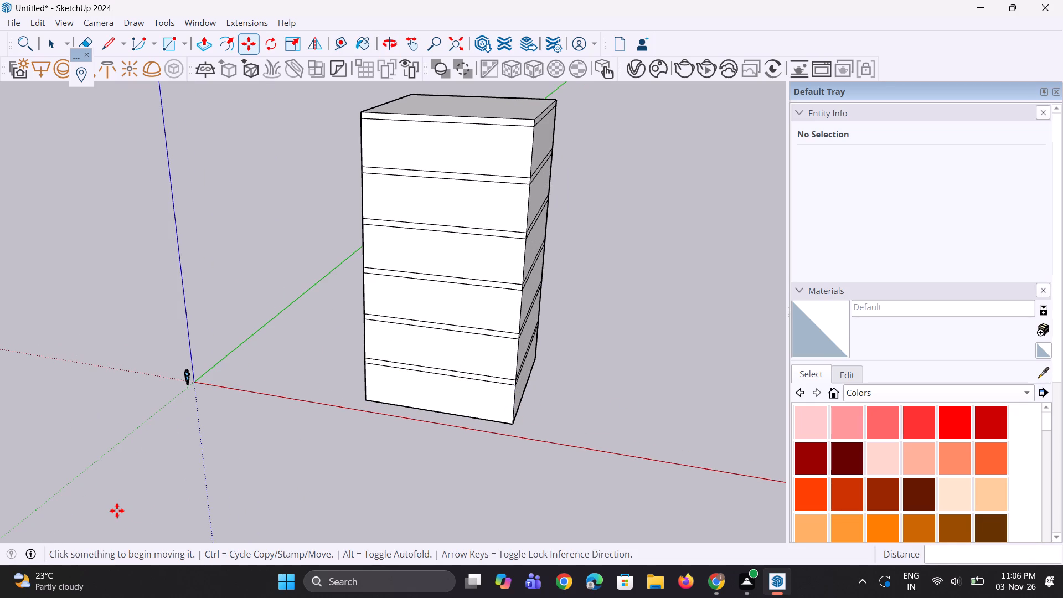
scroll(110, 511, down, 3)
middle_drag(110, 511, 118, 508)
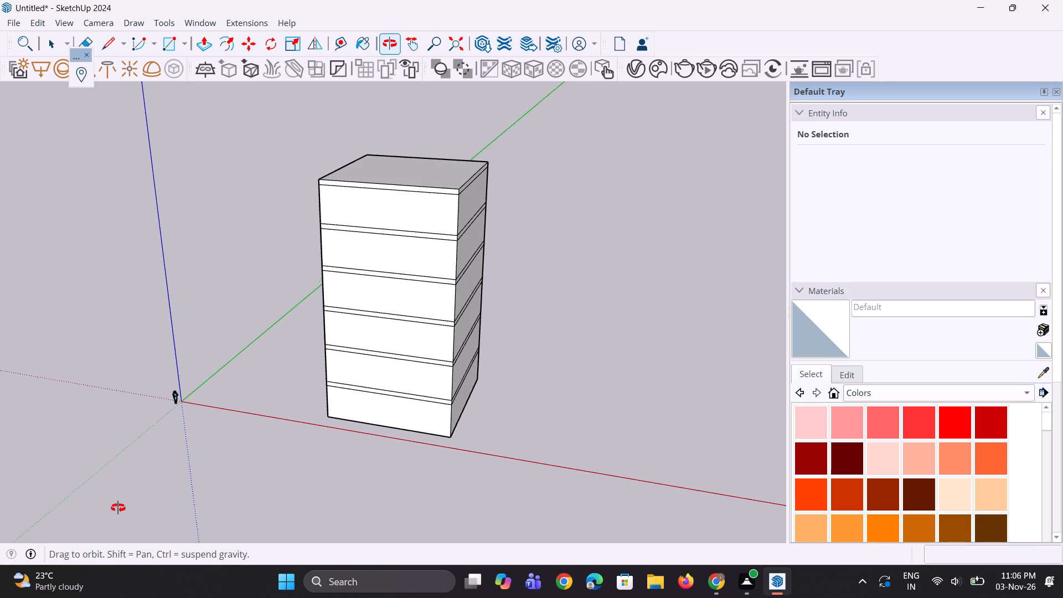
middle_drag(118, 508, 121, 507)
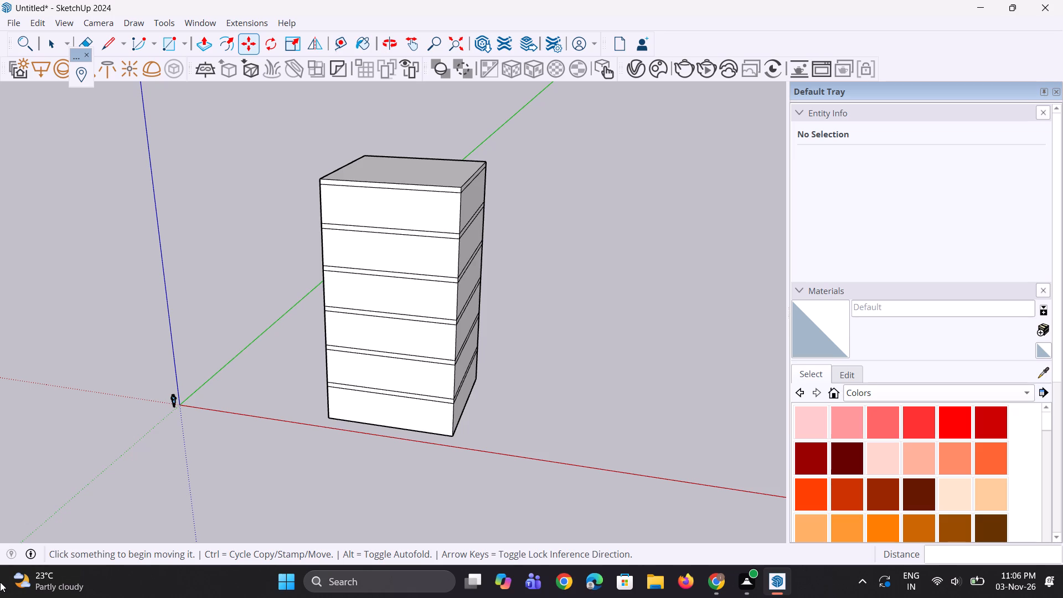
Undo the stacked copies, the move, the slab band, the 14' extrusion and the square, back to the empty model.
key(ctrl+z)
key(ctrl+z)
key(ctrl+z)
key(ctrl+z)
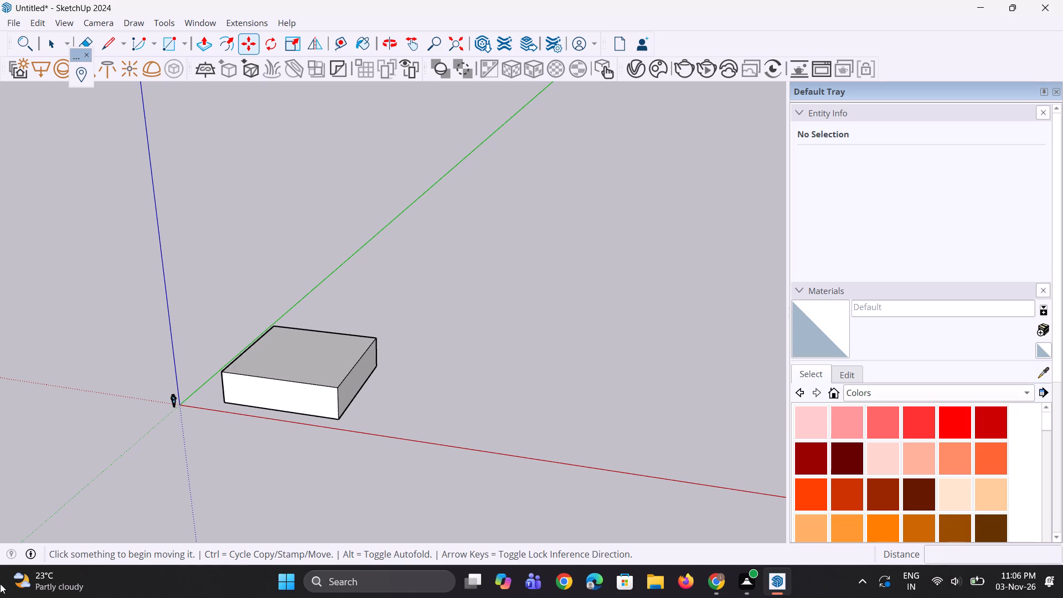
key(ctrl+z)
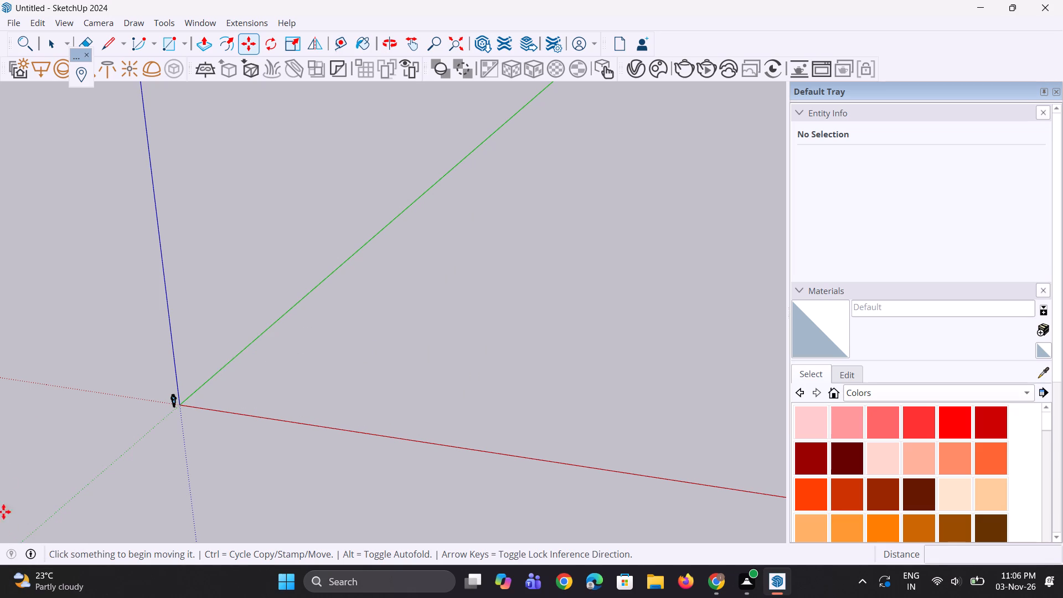
Draw a 30' by 30' square on the ground between the red and green axes.
scroll(293, 435, up, 1)
key(r)
scroll(333, 405, up, 2)
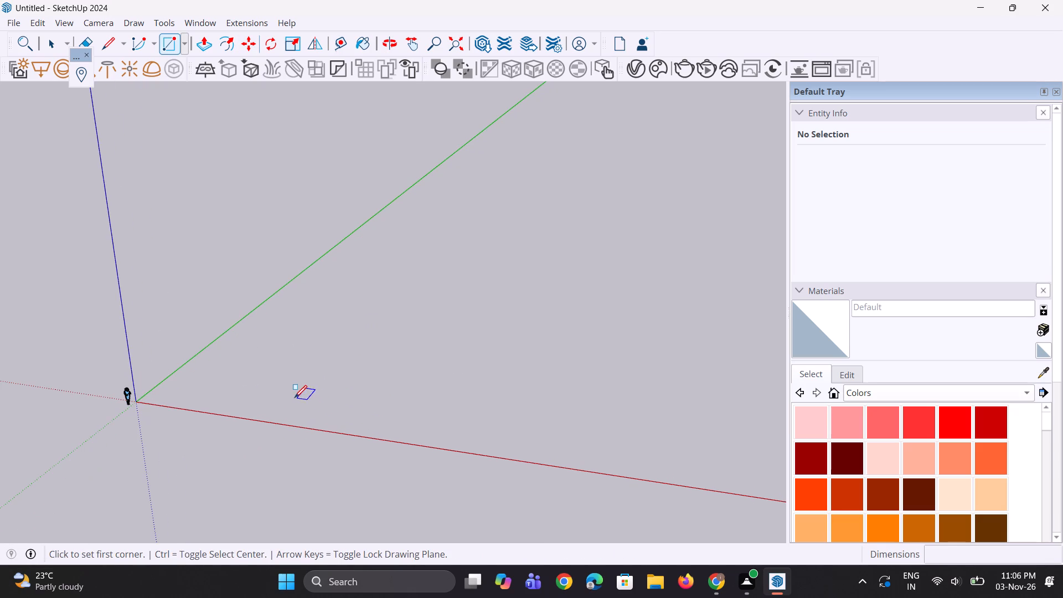
click(295, 398)
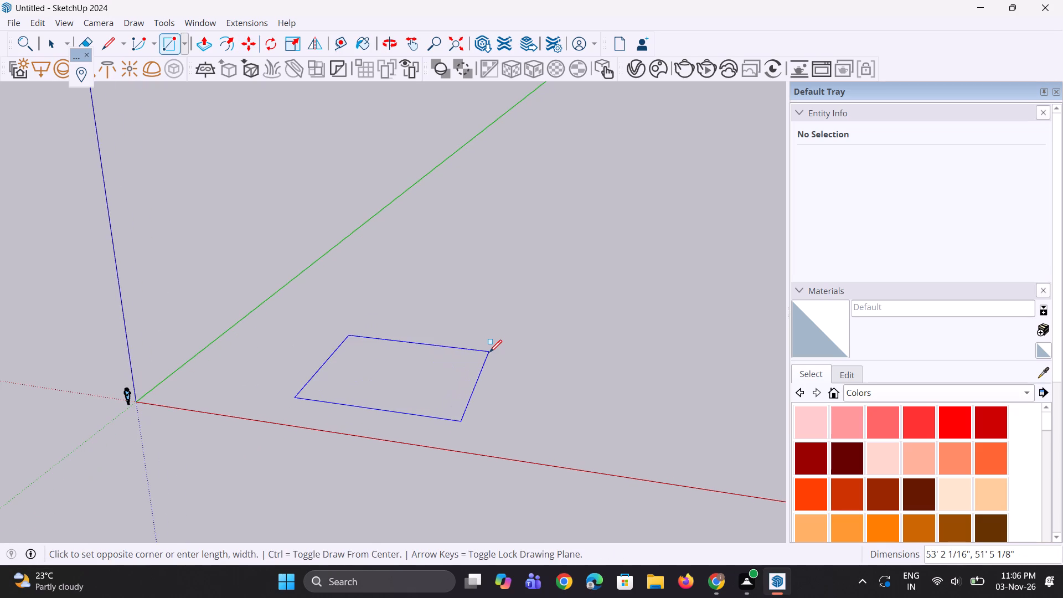
key(4)
key(BackSpace)
text(30)
text(',30')
key(Return)
Extrude the square face up 14' into a block.
scroll(352, 432, down, 3)
middle_drag(348, 433, 339, 470)
scroll(323, 421, up, 5)
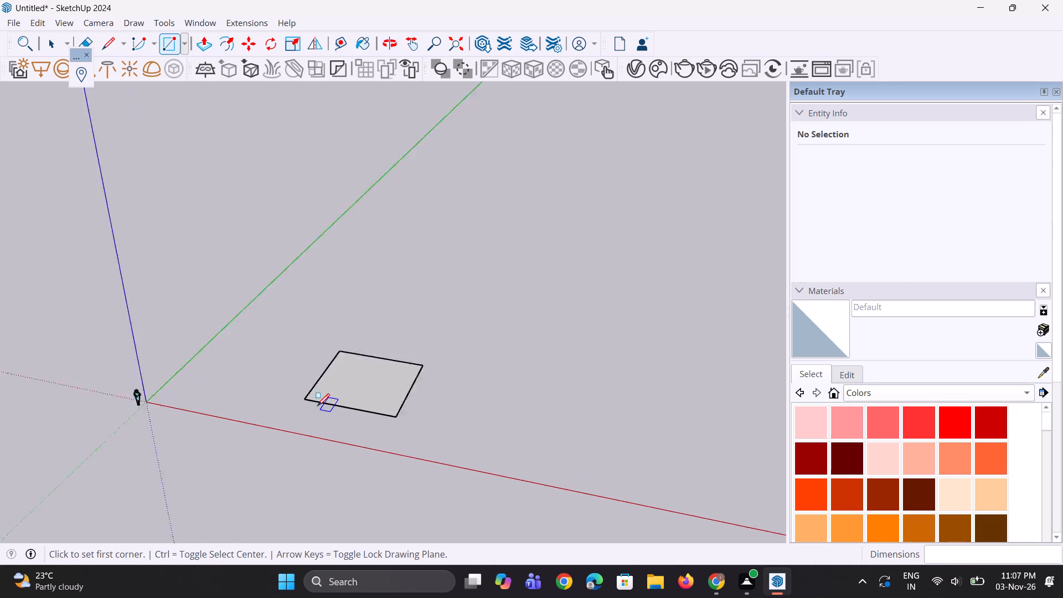
scroll(317, 406, up, 10)
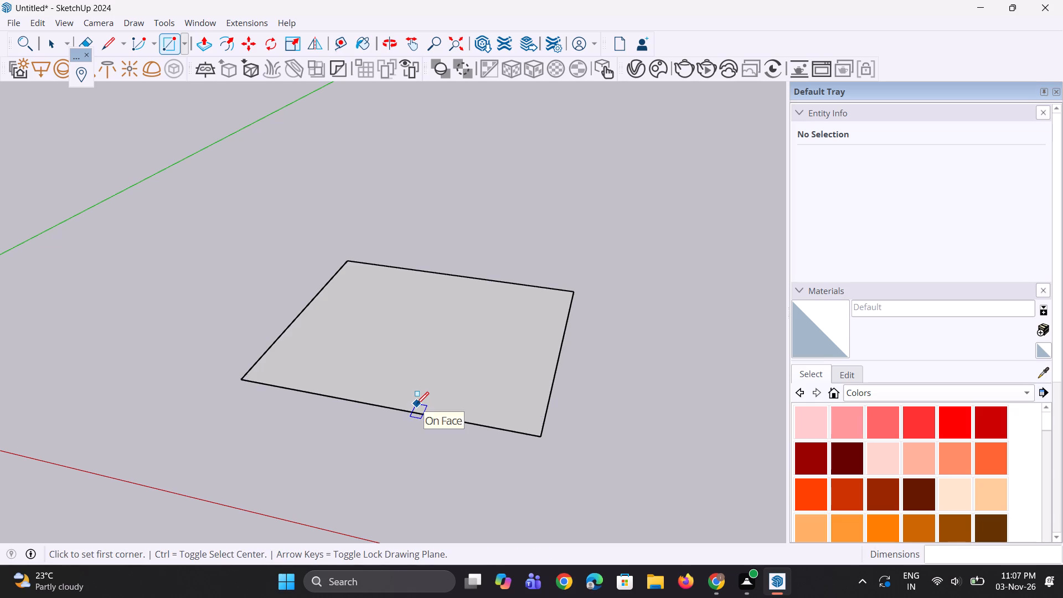
key(p)
click(426, 402)
text(14;)
key(BackSpace)
key(apostrophe)
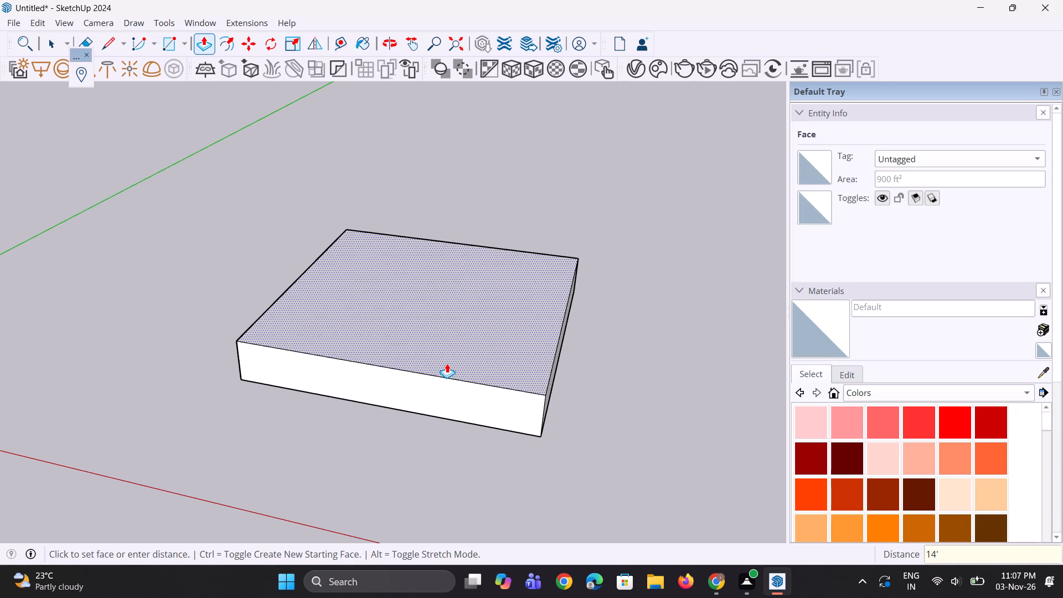
key(Return)
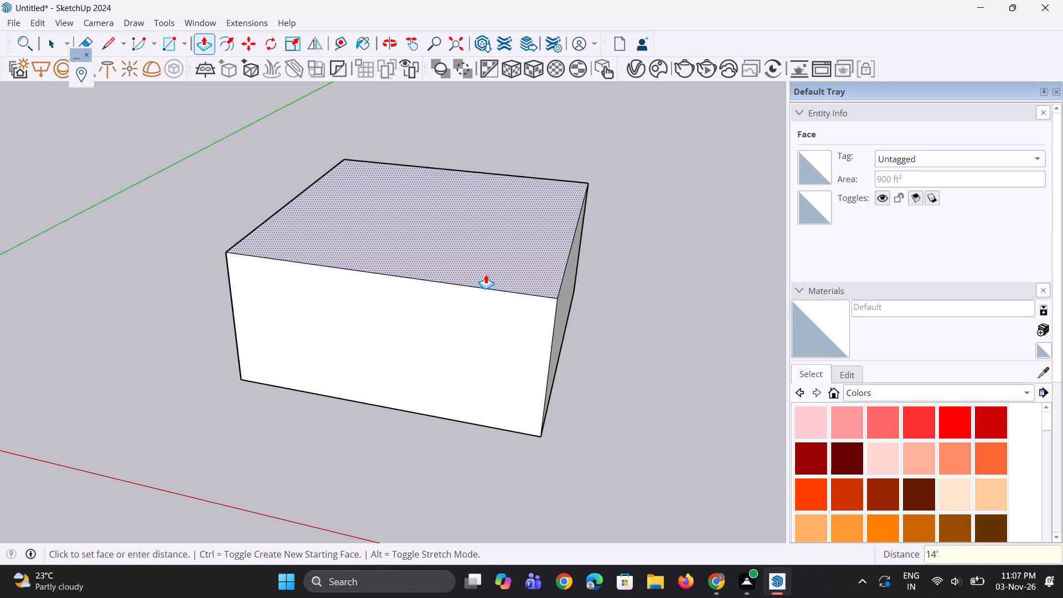
Extrude the block's top face up 2' as a new starting face, forming a slab band.
click(486, 274)
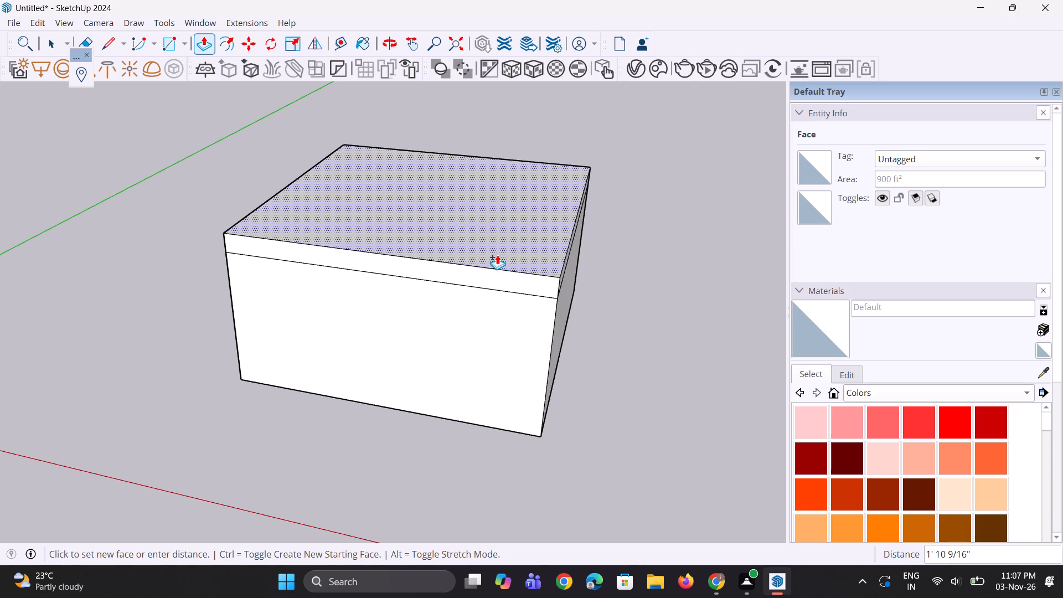
text(2')
key(Return)
Select the whole block with its slab band and move it about 19' along the red axis toward the origin.
middle_drag(463, 319, 483, 364)
scroll(485, 363, down, 10)
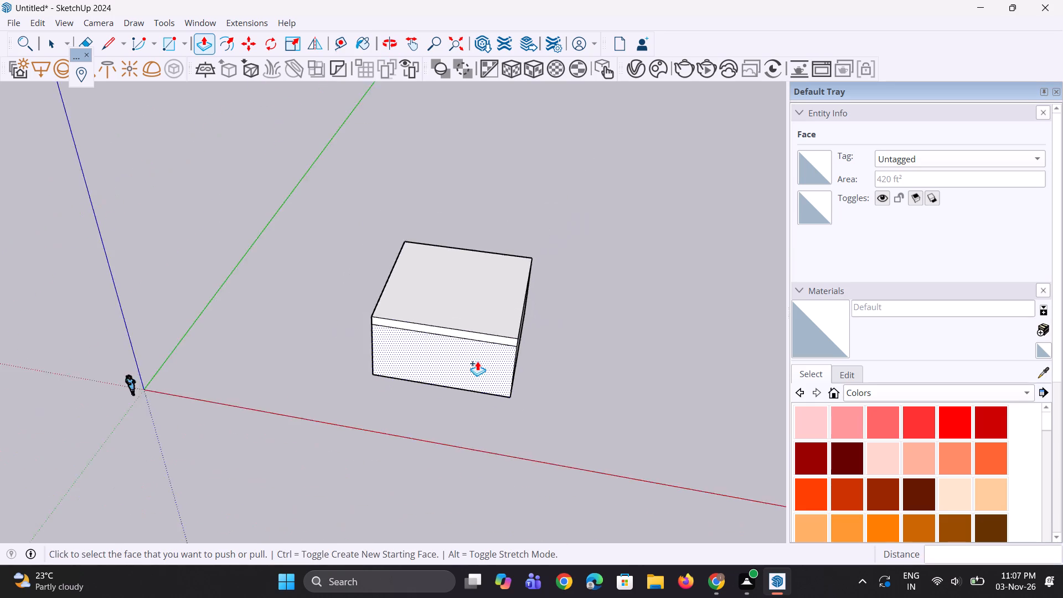
key(space)
key(space)
drag(338, 216, 632, 497)
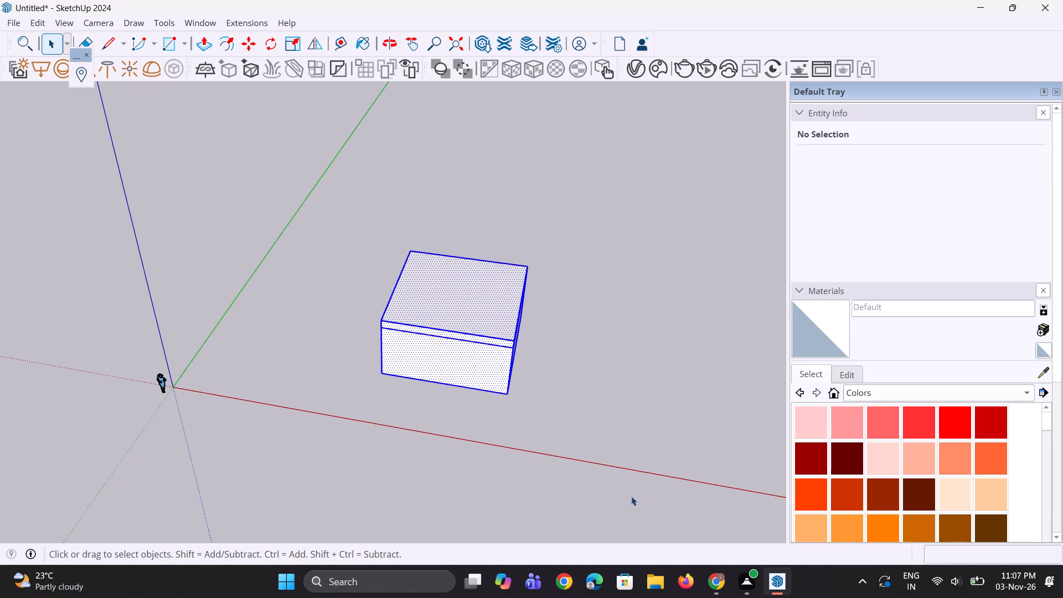
middle_drag(452, 417, 461, 323)
scroll(564, 456, down, 2)
key(m)
scroll(558, 421, up, 2)
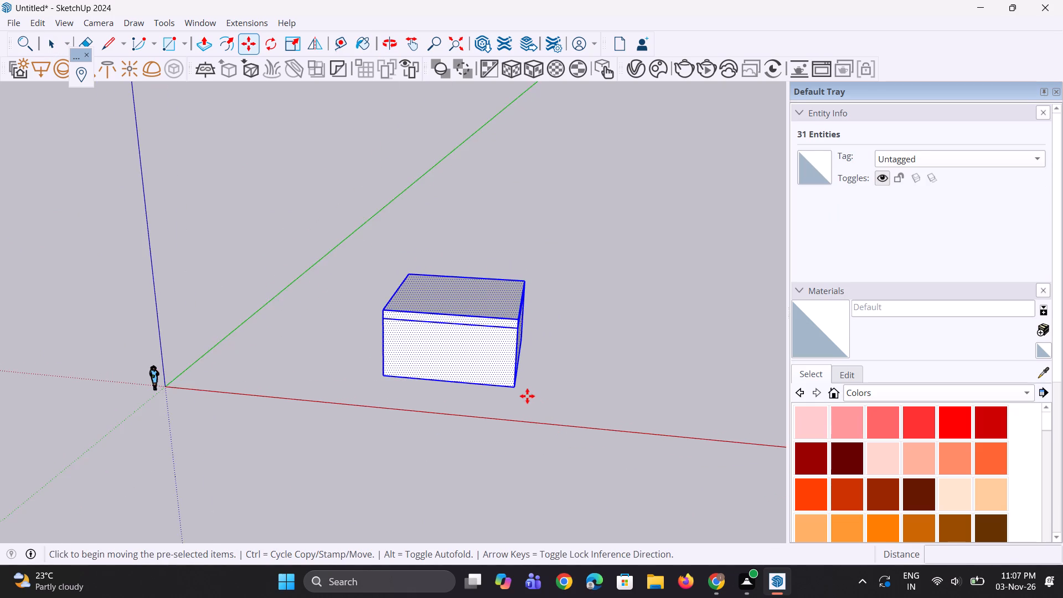
scroll(524, 395, up, 2)
click(511, 389)
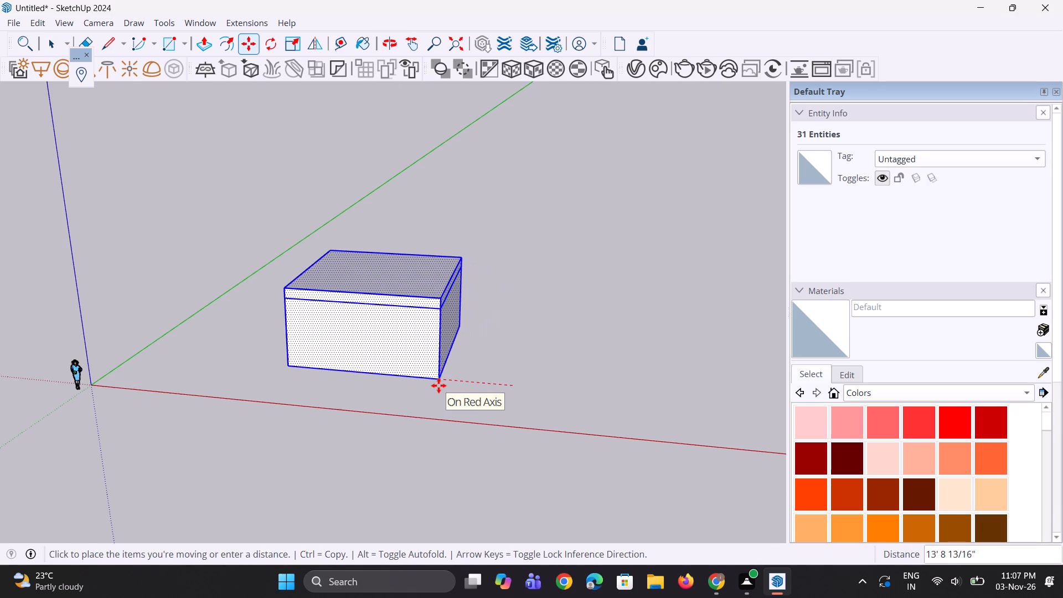
click(411, 383)
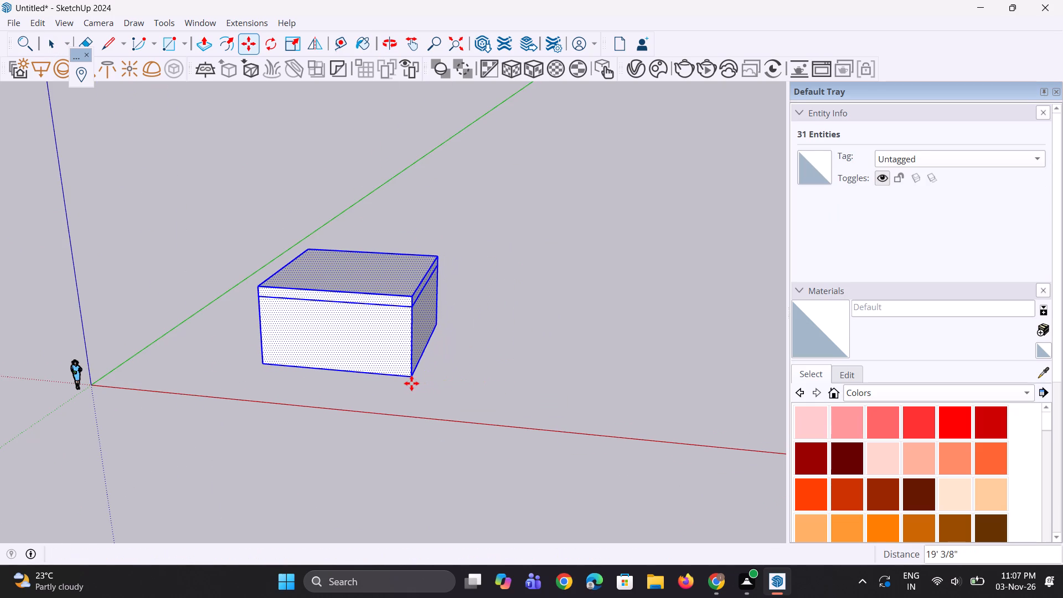
Move the selected block from its bottom front corner a few feet closer to the red axis, and deselect it.
scroll(409, 383, up, 6)
click(412, 376)
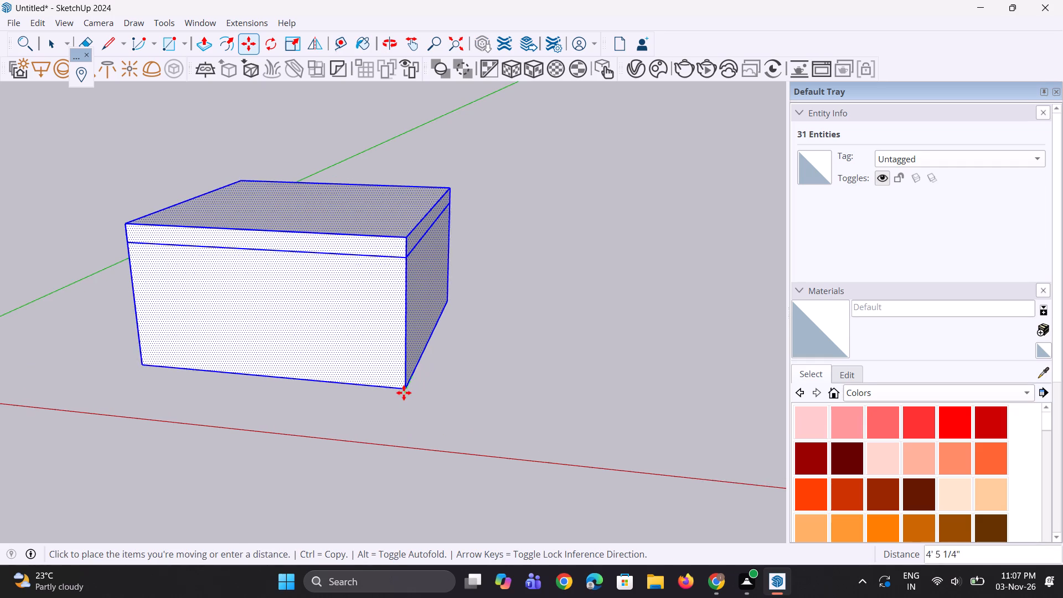
click(400, 403)
scroll(612, 446, down, 5)
middle_drag(518, 445, 549, 516)
scroll(471, 424, down, 4)
key(space)
key(space)
click(500, 421)
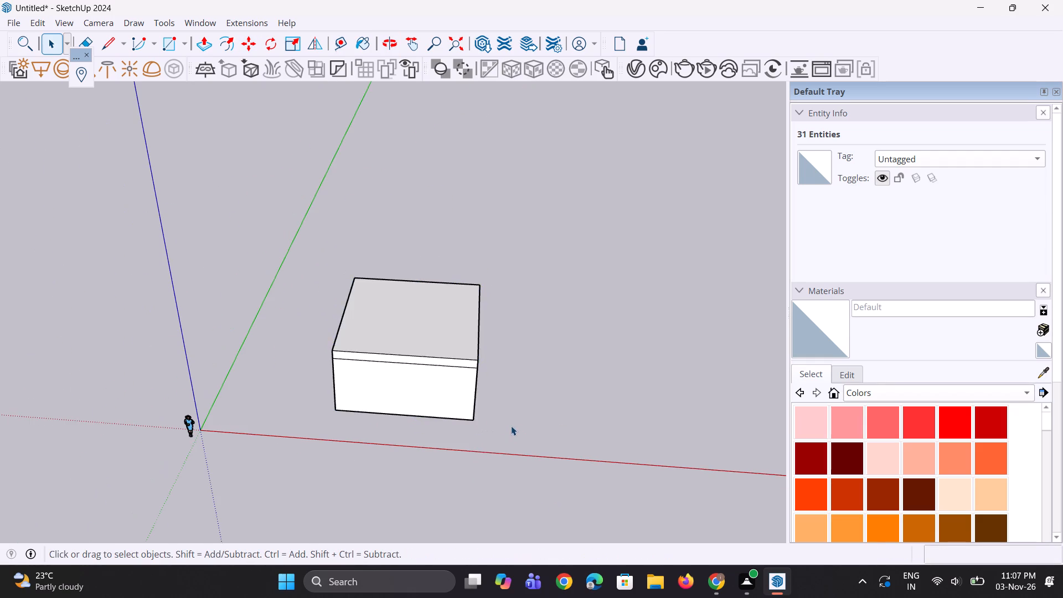
scroll(520, 428, down, 4)
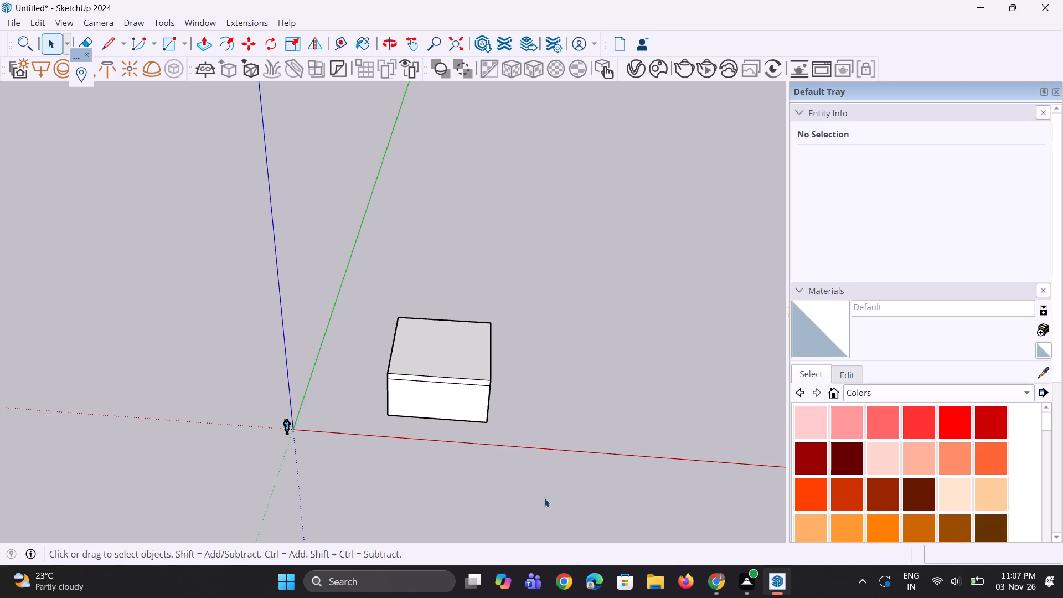
click(544, 498)
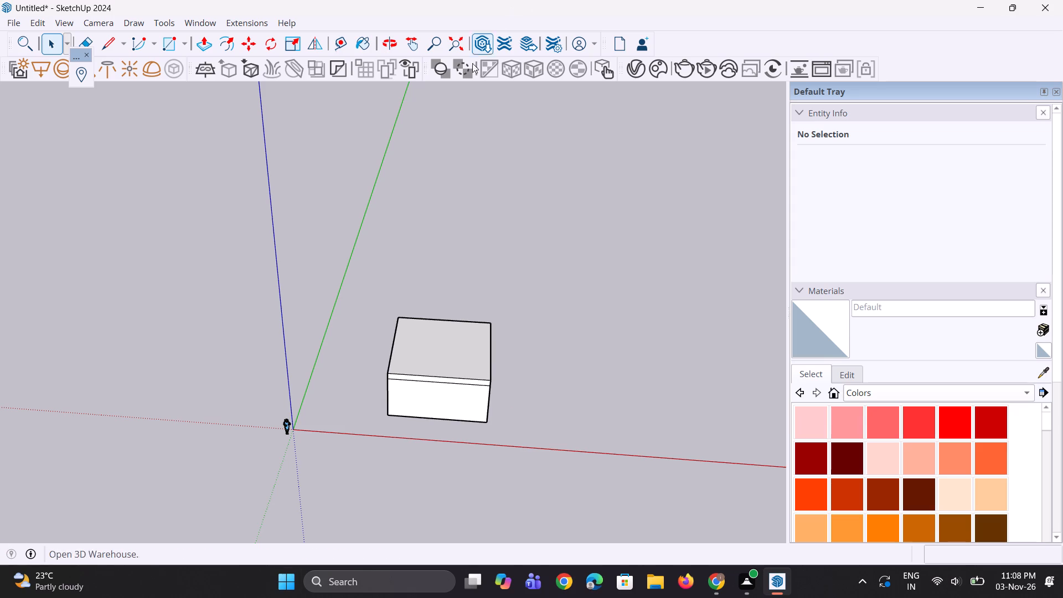
Select the whole block and copy it straight up onto its own top corner, making five stacked copies.
drag(347, 276, 548, 445)
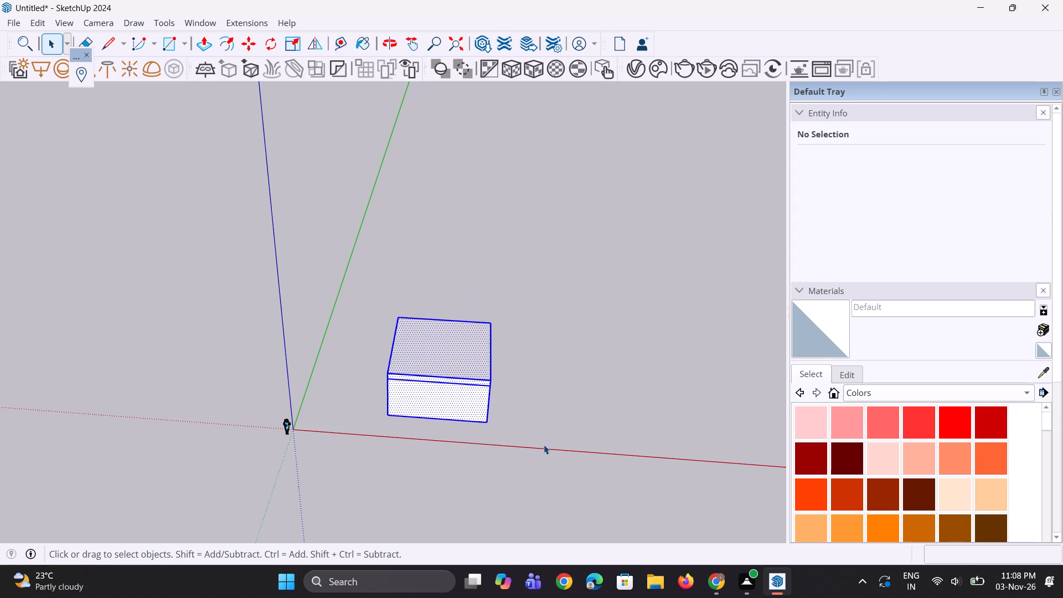
middle_drag(488, 442, 486, 396)
key(m)
scroll(486, 396, up, 5)
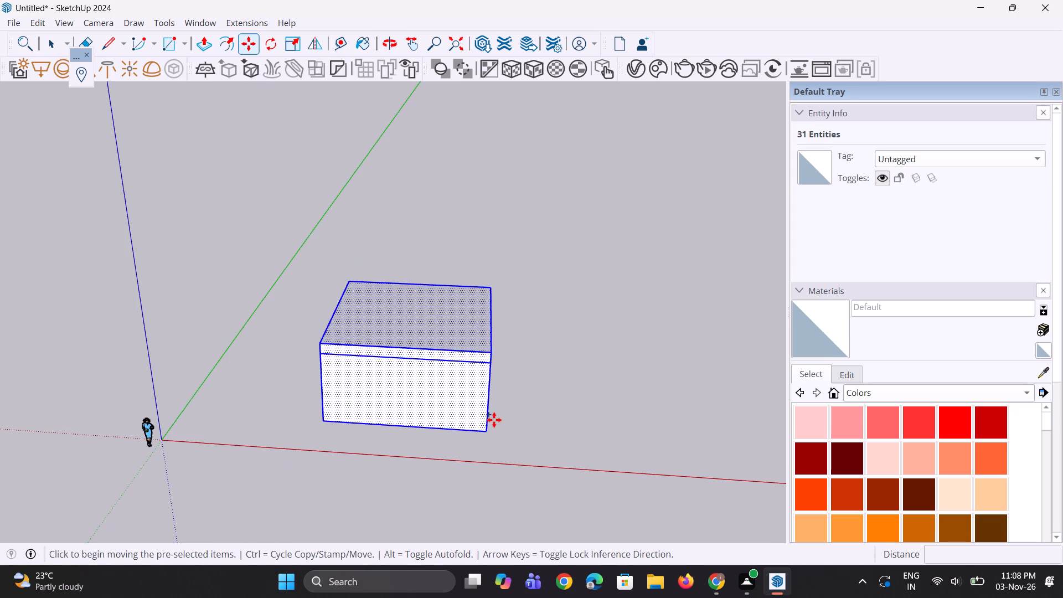
click(487, 432)
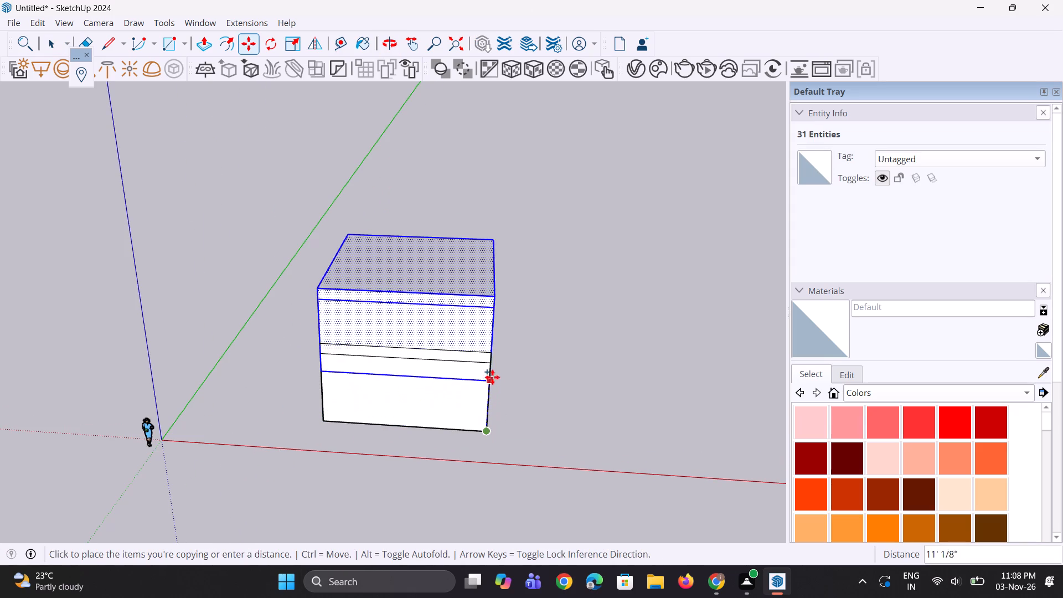
click(494, 355)
text(*5)
key(Return)
Select the entire six-storey tower, copy it about 41' along the red axis as two evenly spaced copies, and deselect them.
middle_click(494, 354)
scroll(504, 395, down, 4)
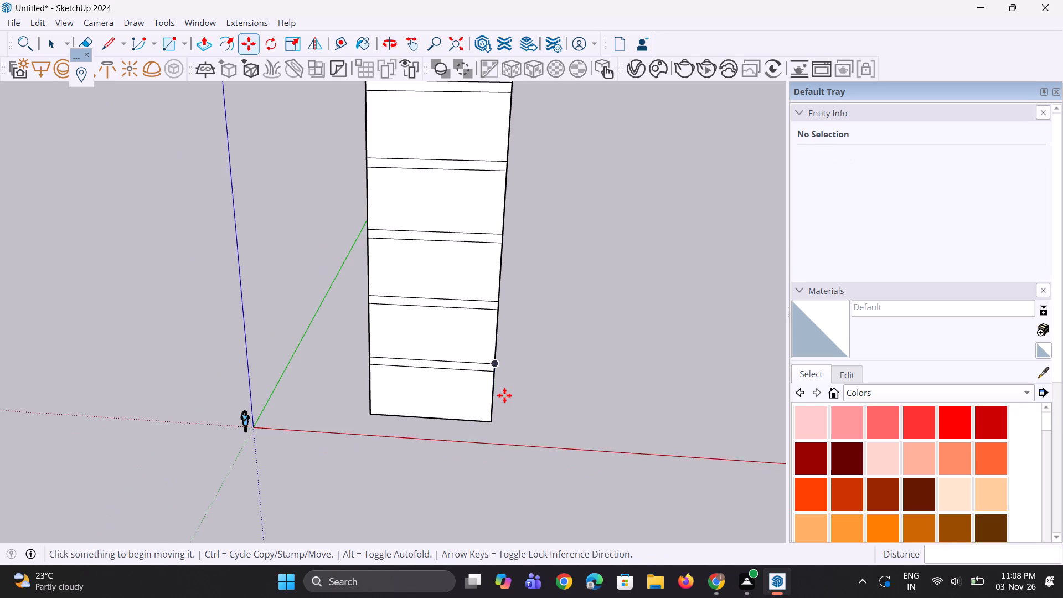
scroll(504, 395, down, 6)
middle_drag(494, 386, 477, 365)
scroll(474, 363, down, 5)
middle_drag(486, 415, 473, 404)
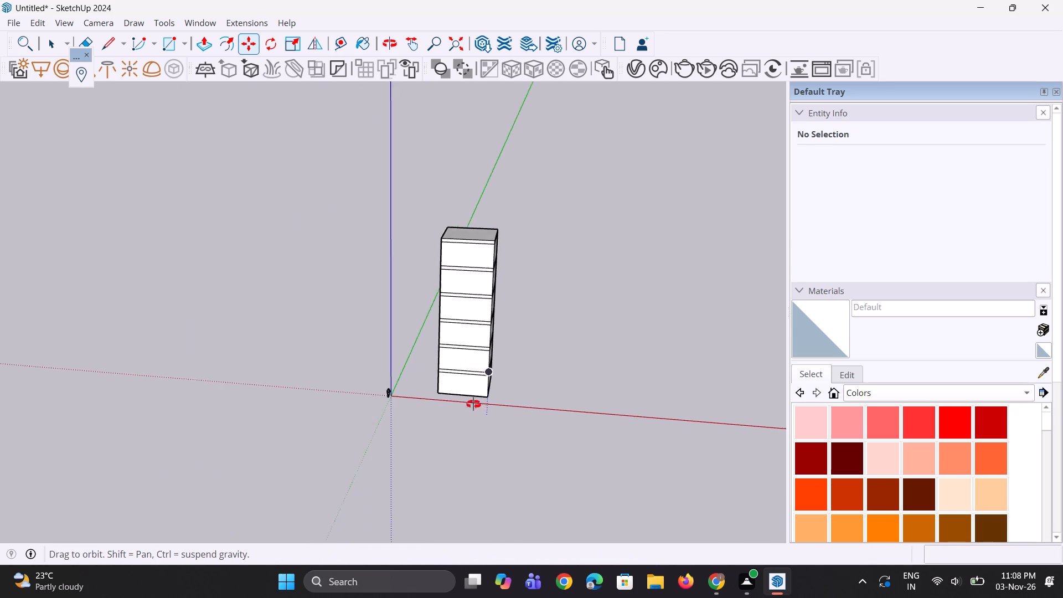
middle_drag(473, 404, 466, 396)
scroll(450, 371, up, 2)
scroll(454, 369, down, 3)
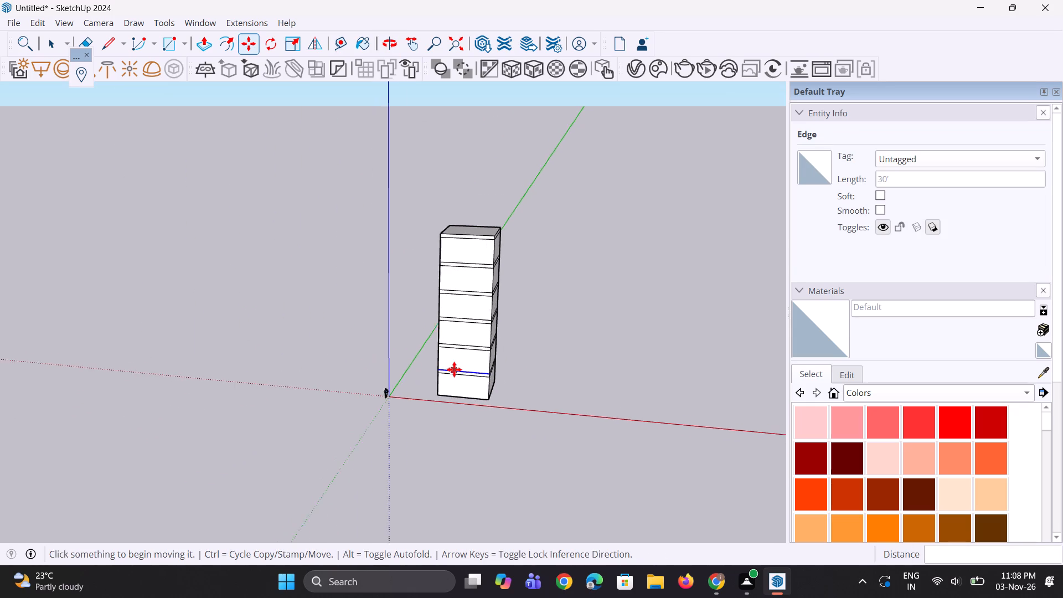
scroll(454, 369, down, 2)
key(space)
key(space)
middle_drag(447, 326, 466, 364)
drag(423, 221, 476, 337)
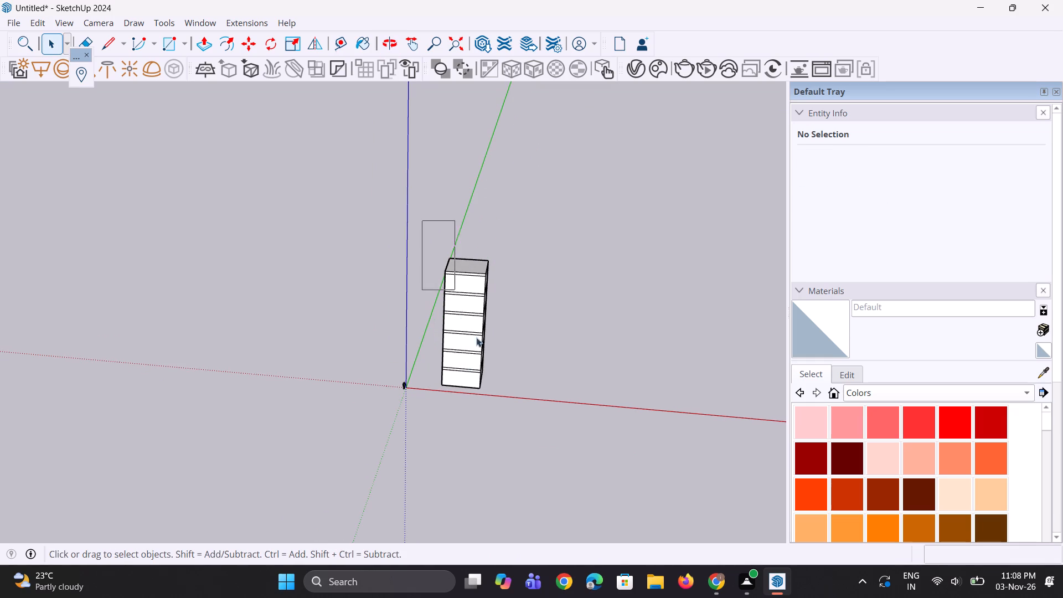
drag(476, 337, 514, 406)
middle_drag(512, 403, 487, 331)
scroll(487, 386, up, 7)
key(m)
scroll(486, 388, up, 5)
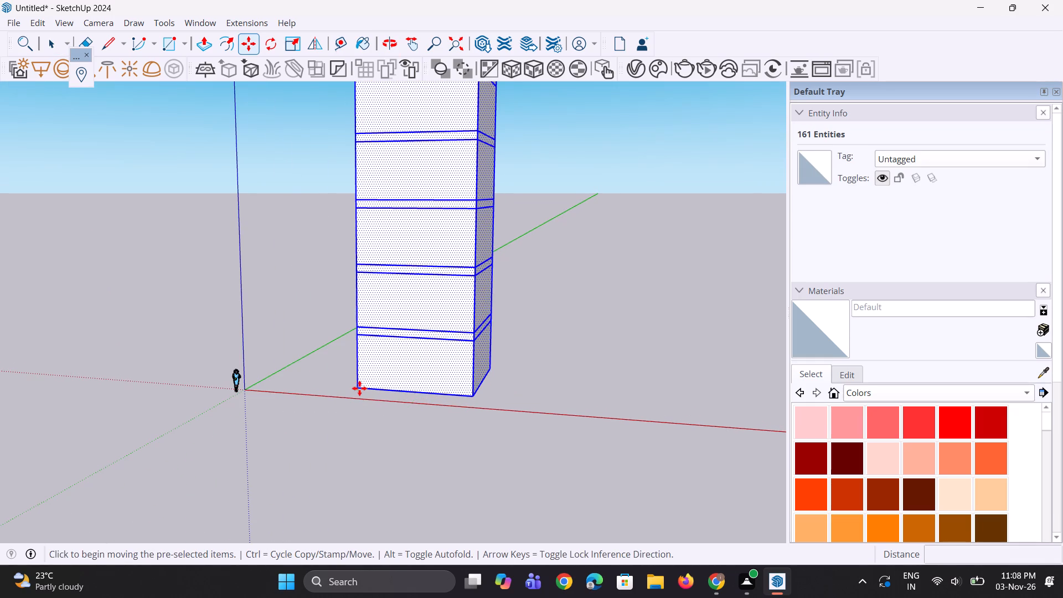
click(358, 388)
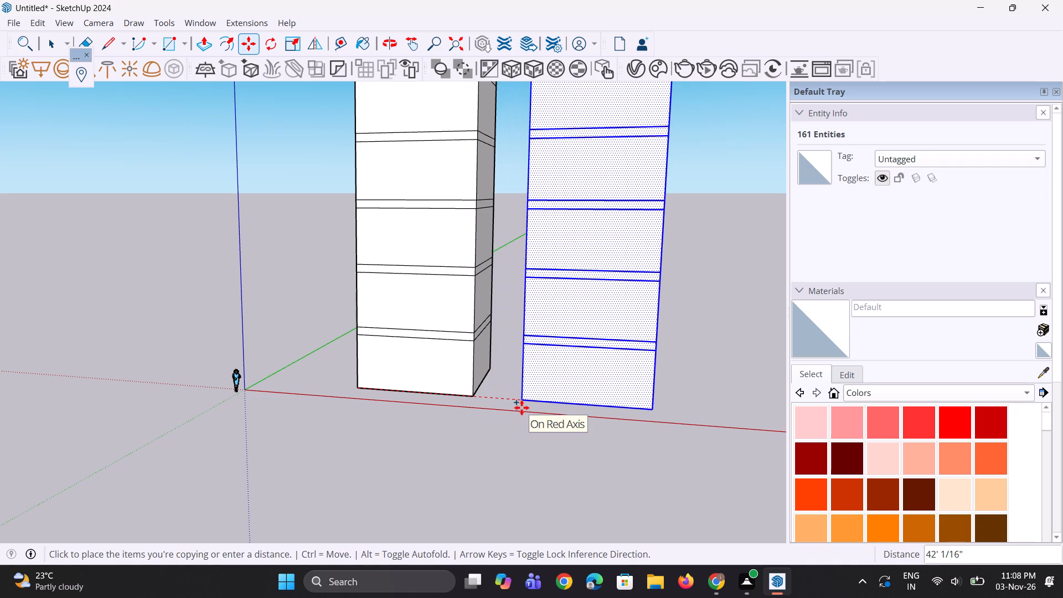
scroll(522, 408, down, 5)
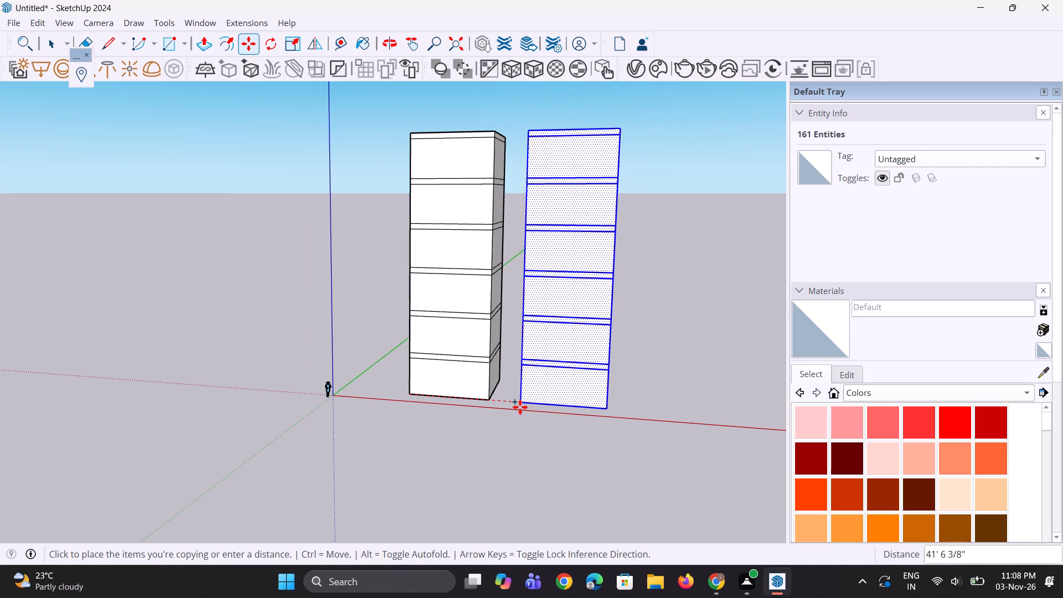
click(519, 407)
key(asterisk)
key(2)
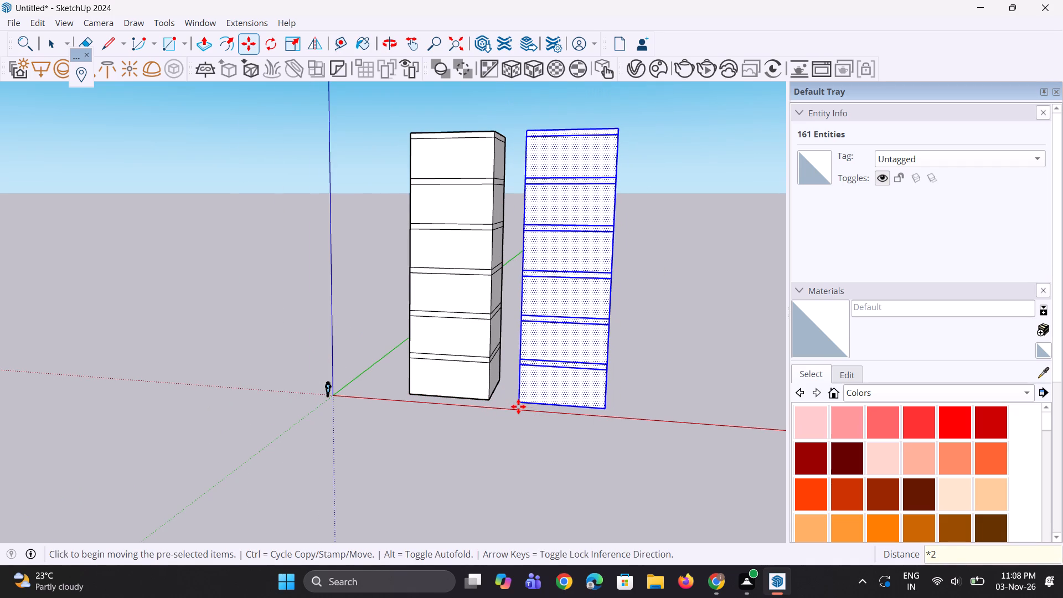
key(Return)
scroll(462, 399, down, 10)
key(space)
key(space)
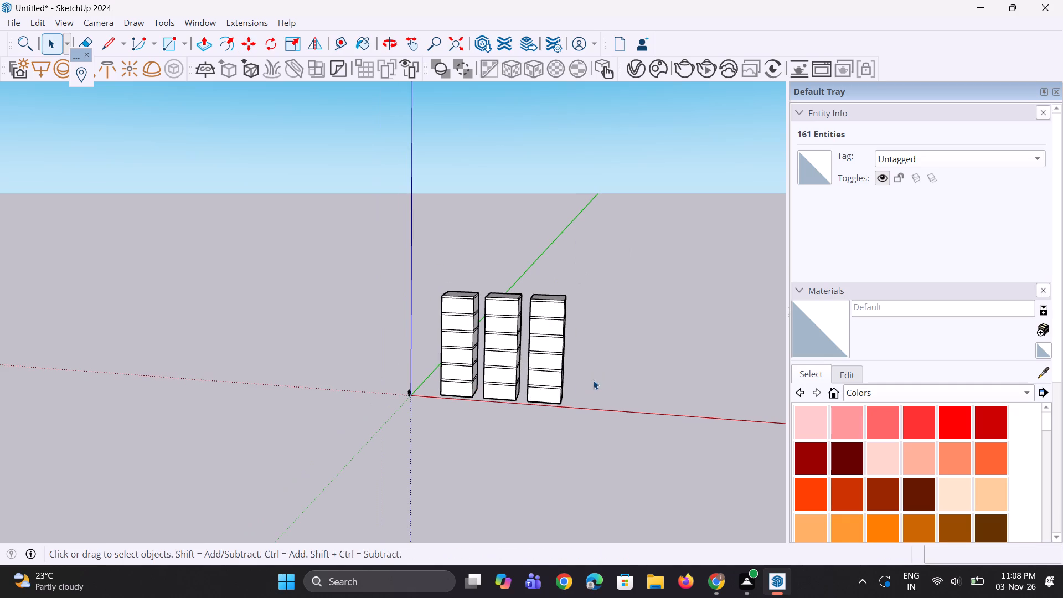
click(603, 377)
Examine the row of three towers and their top faces from a higher viewpoint.
middle_drag(524, 370, 487, 399)
scroll(486, 388, up, 9)
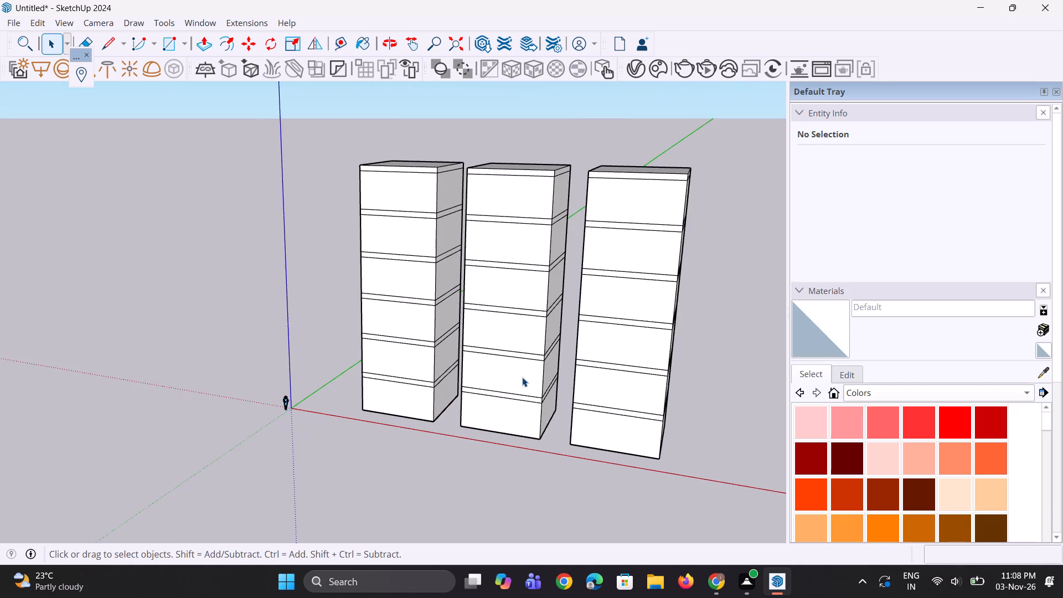
scroll(522, 377, up, 1)
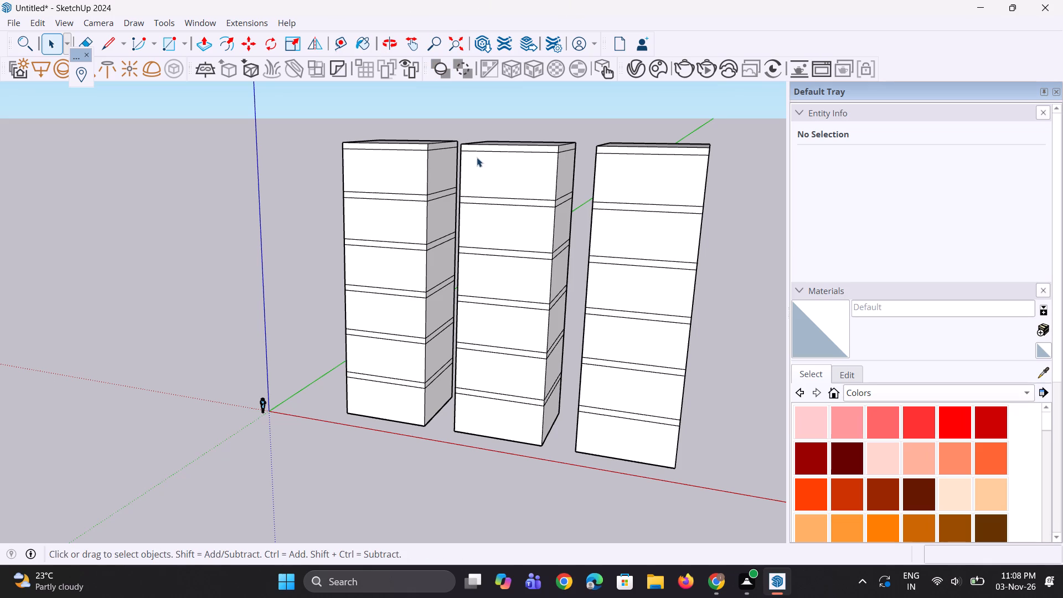
middle_drag(477, 157, 481, 191)
scroll(481, 231, down, 2)
scroll(468, 172, up, 2)
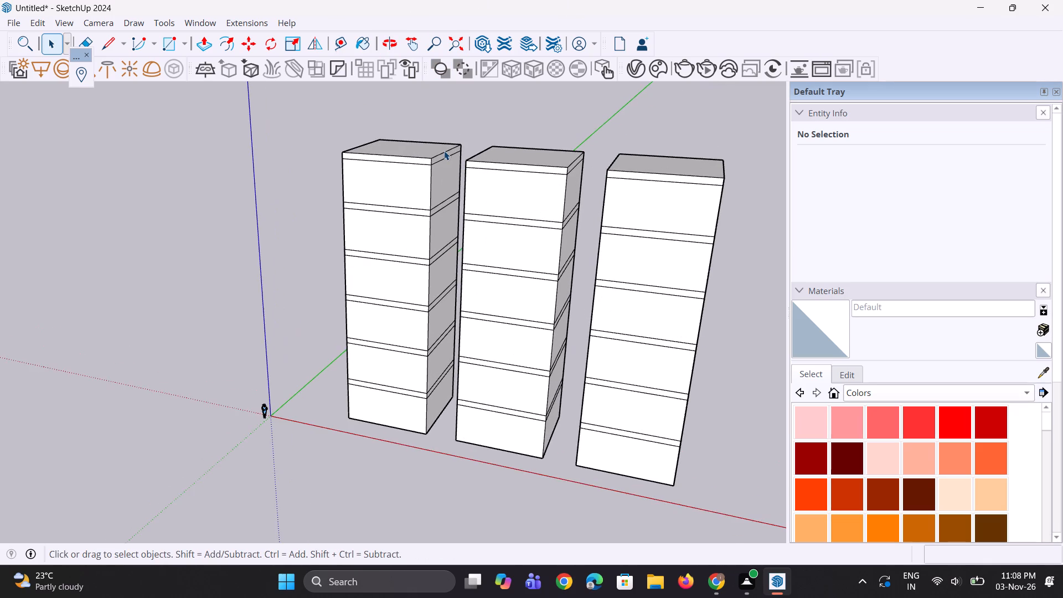
scroll(443, 151, up, 3)
middle_drag(427, 142, 430, 187)
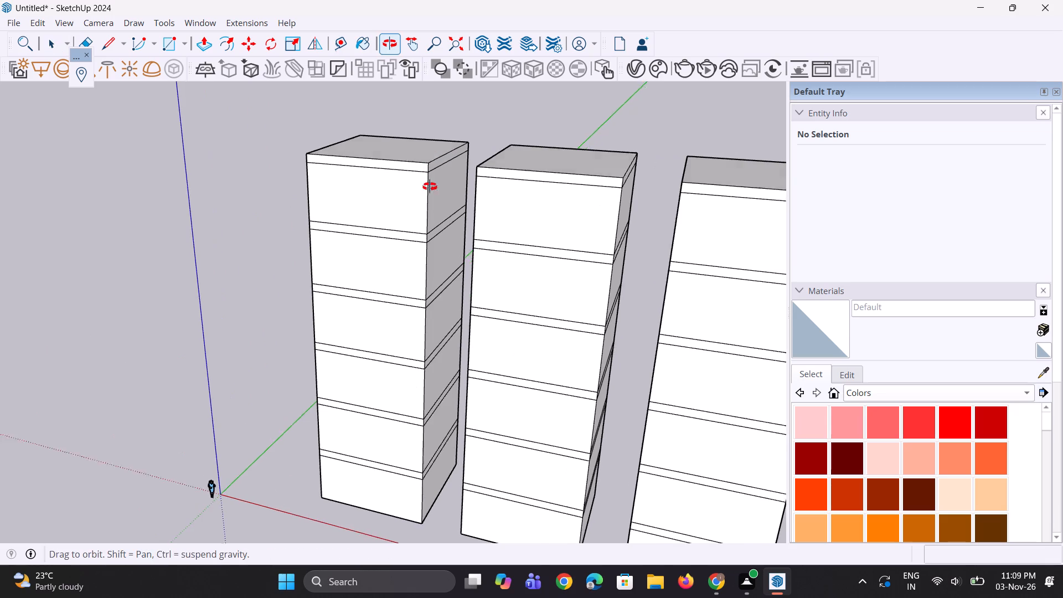
middle_drag(430, 187, 433, 208)
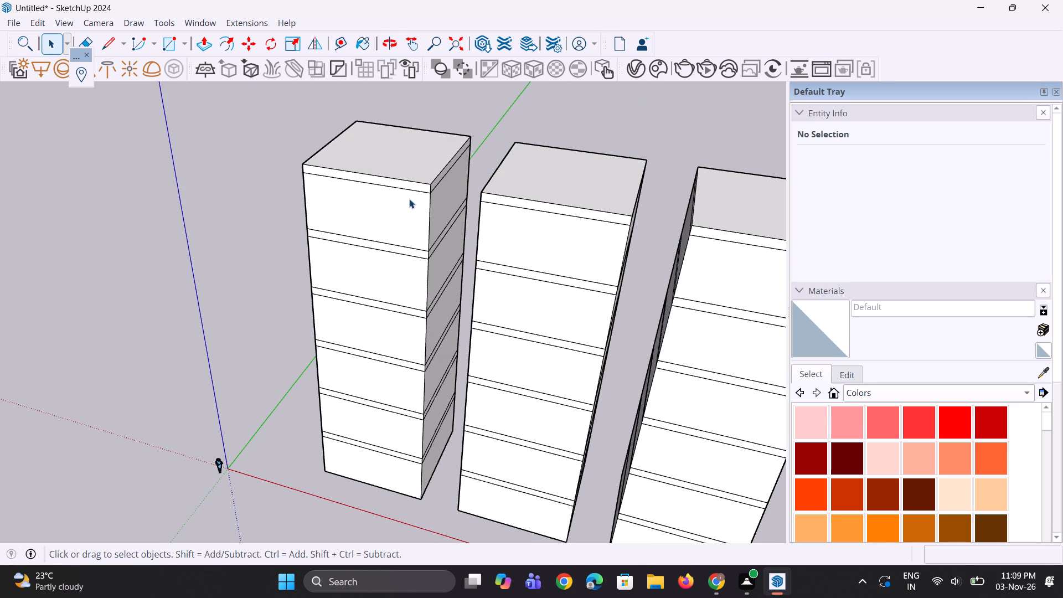
Examine the upper floors and roof faces of the three towers up close and from above.
scroll(411, 228, down, 2)
middle_drag(412, 222, 421, 201)
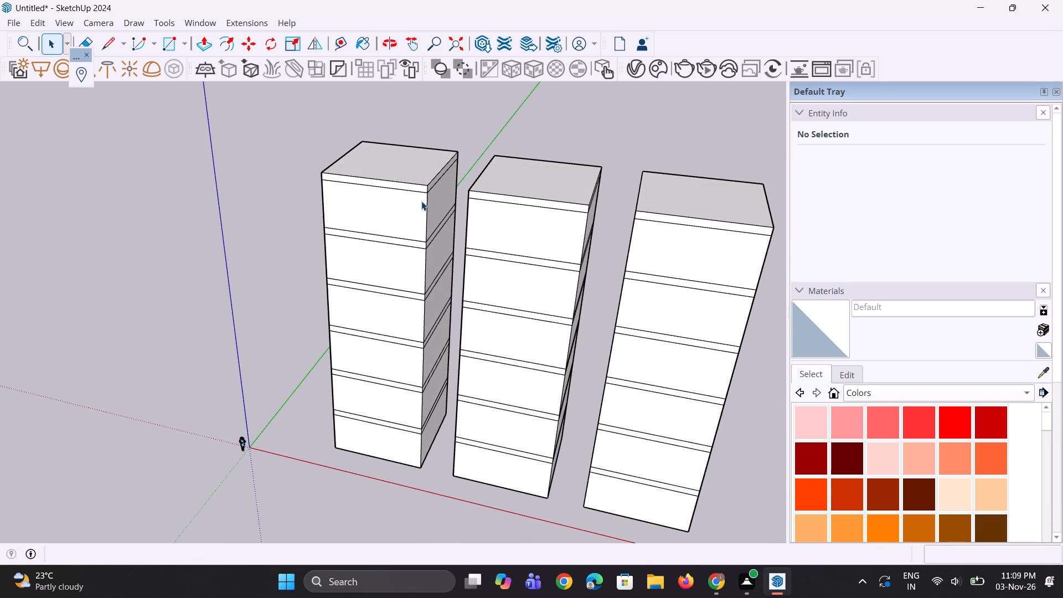
scroll(426, 194, up, 1)
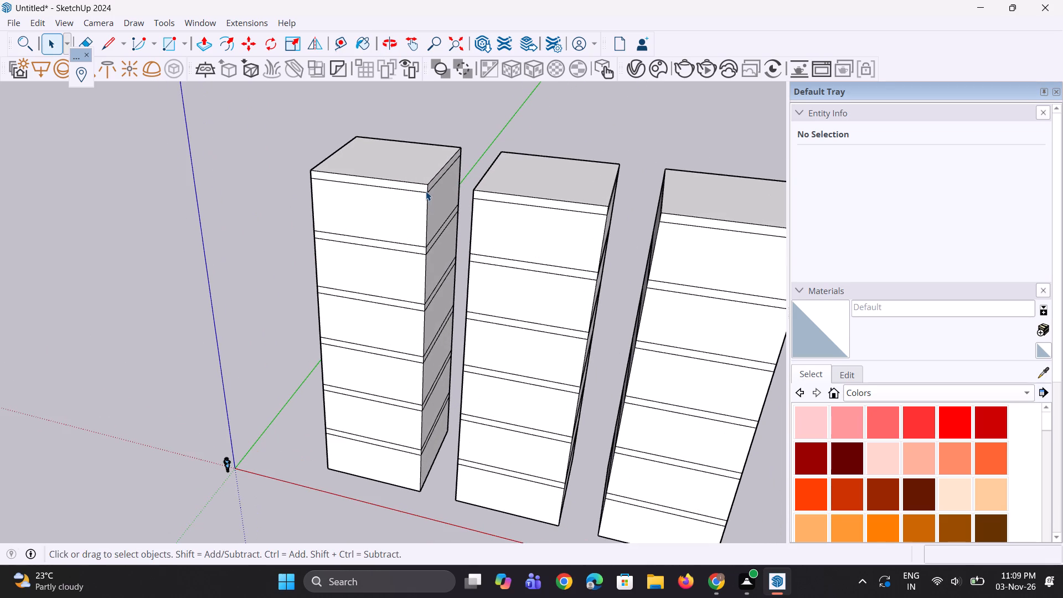
scroll(426, 191, up, 3)
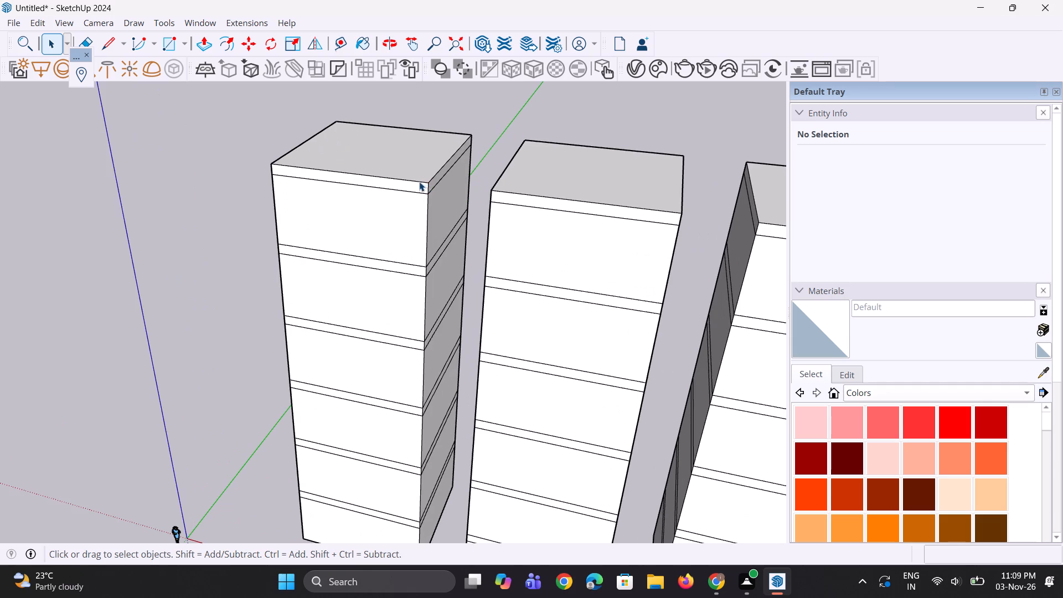
scroll(533, 163, down, 3)
middle_drag(522, 174, 529, 221)
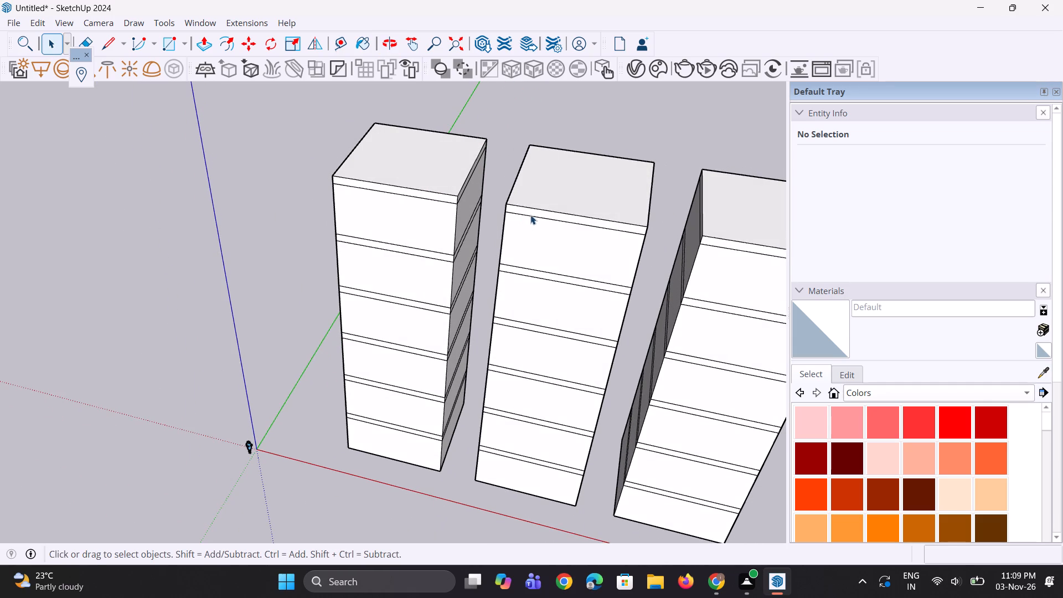
scroll(530, 215, down, 4)
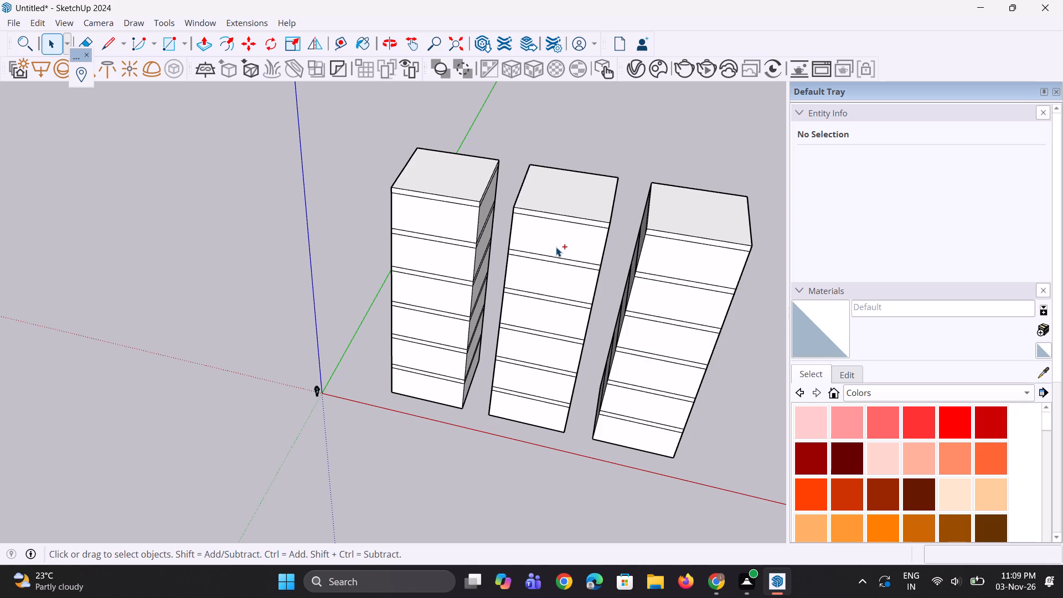
Save the model in the Documents folder under the file name ijijij.
key(ctrl+s)
text(ef)
key(BackSpace)
key(BackSpace)
key(BackSpace)
key(BackSpace)
text(ghg)
key(BackSpace)
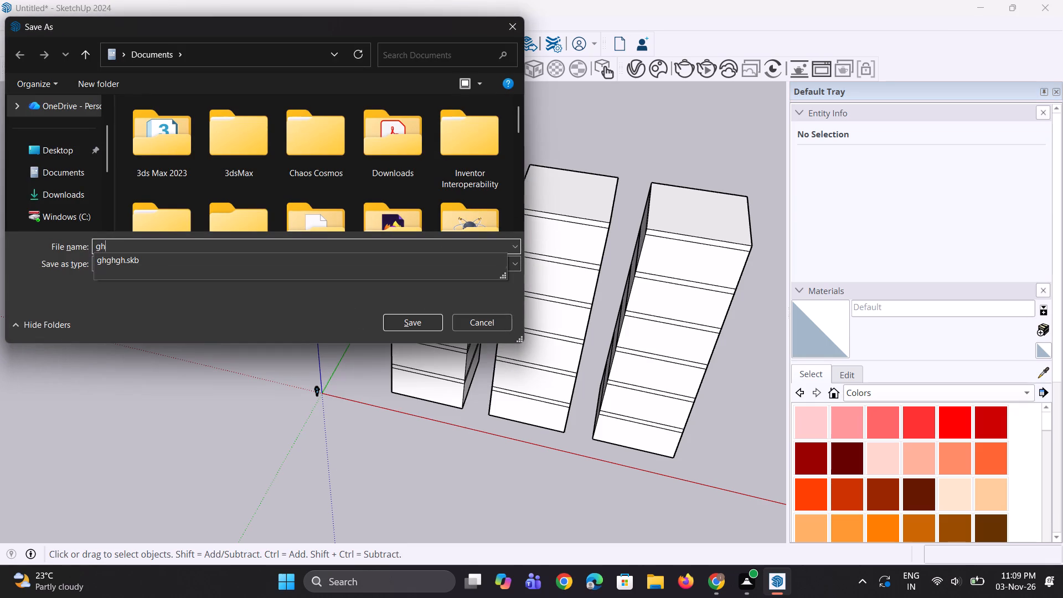
key(BackSpace)
key(BackSpace)
key(BackSpace)
text(ijijij)
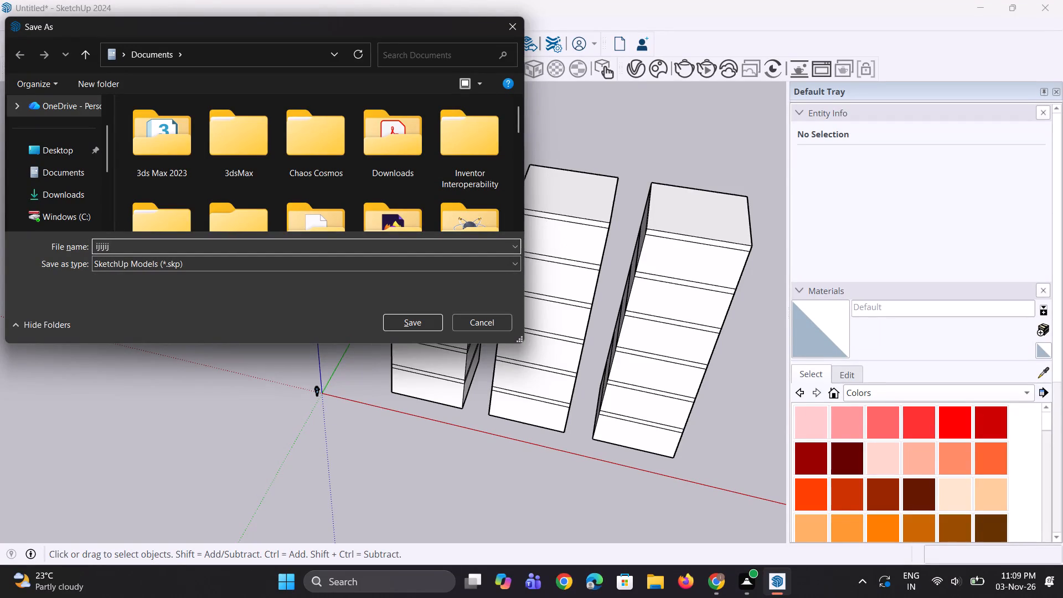
key(Return)
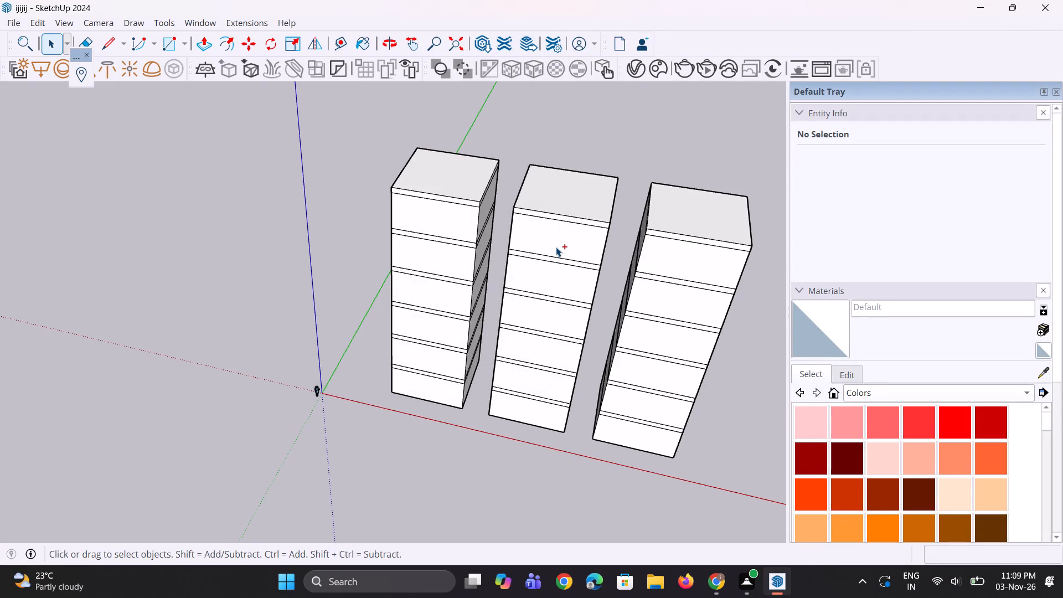
Examine the whole row of three towers from several angles and distances.
scroll(481, 253, down, 4)
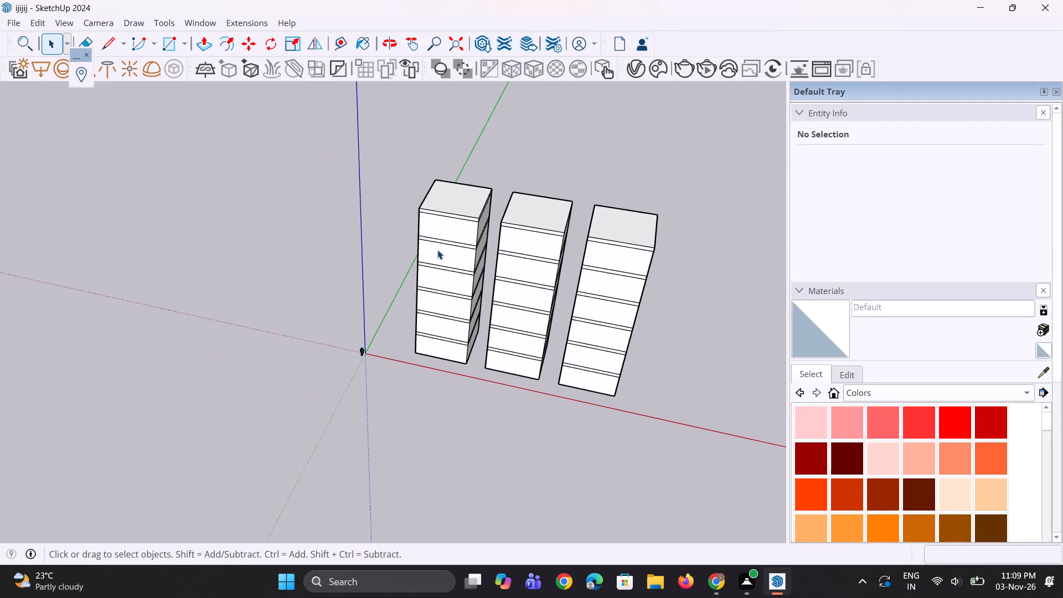
middle_drag(437, 250, 466, 238)
key(space)
key(space)
scroll(550, 241, up, 3)
scroll(608, 255, up, 3)
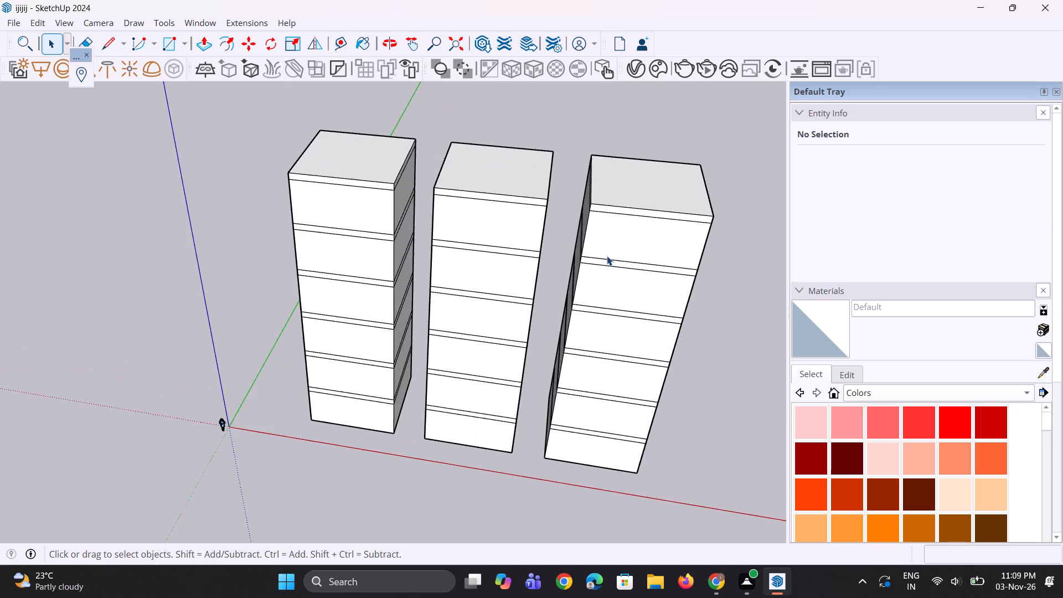
middle_drag(607, 256, 596, 257)
scroll(531, 263, down, 3)
middle_click(539, 279)
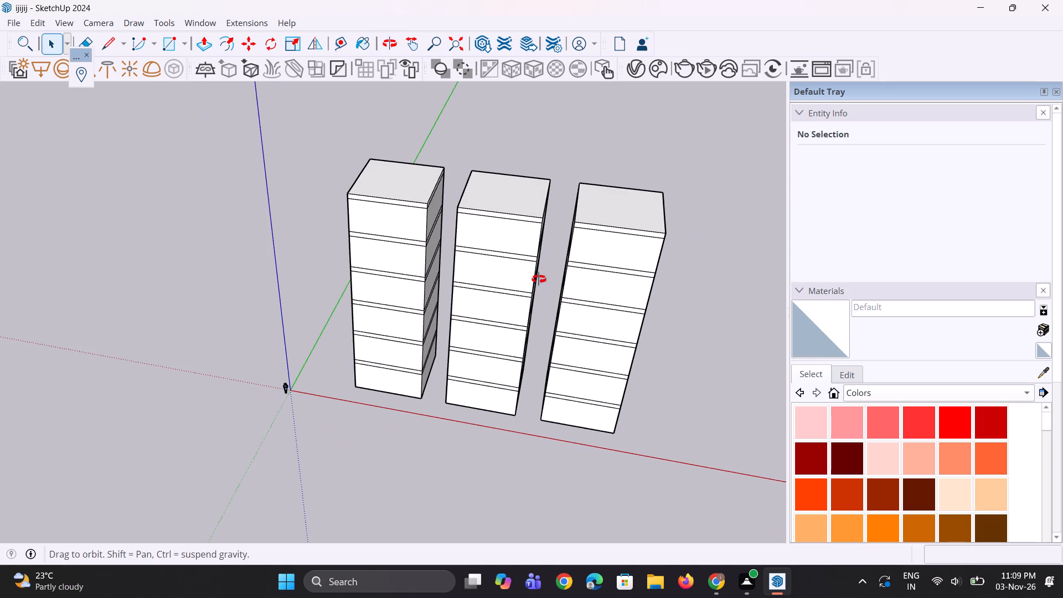
scroll(525, 301, up, 3)
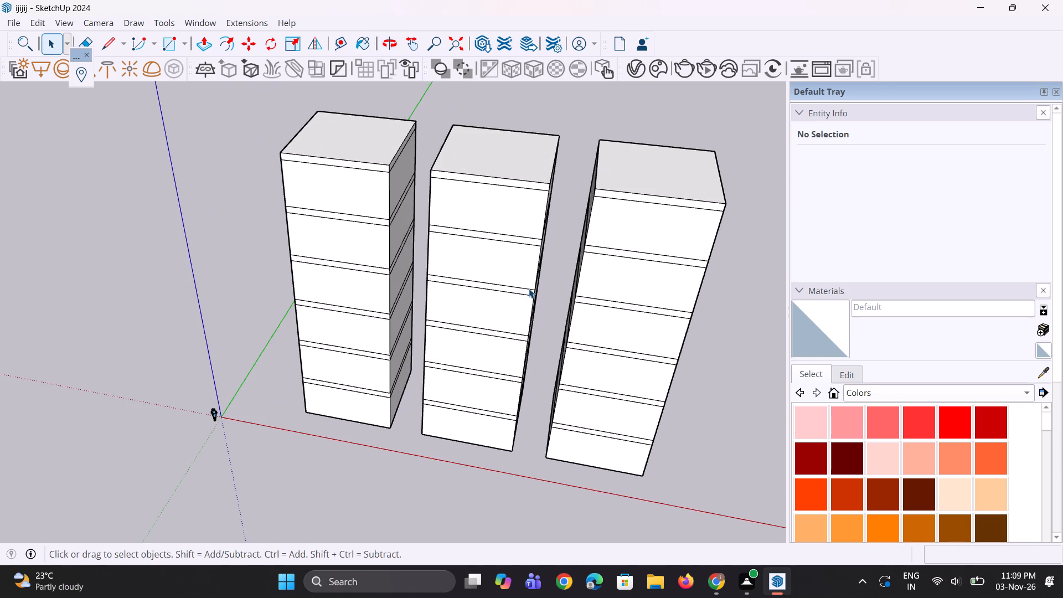
Undo the two tower copies along the red axis, leaving only the original six-storey tower.
key(ctrl+z)
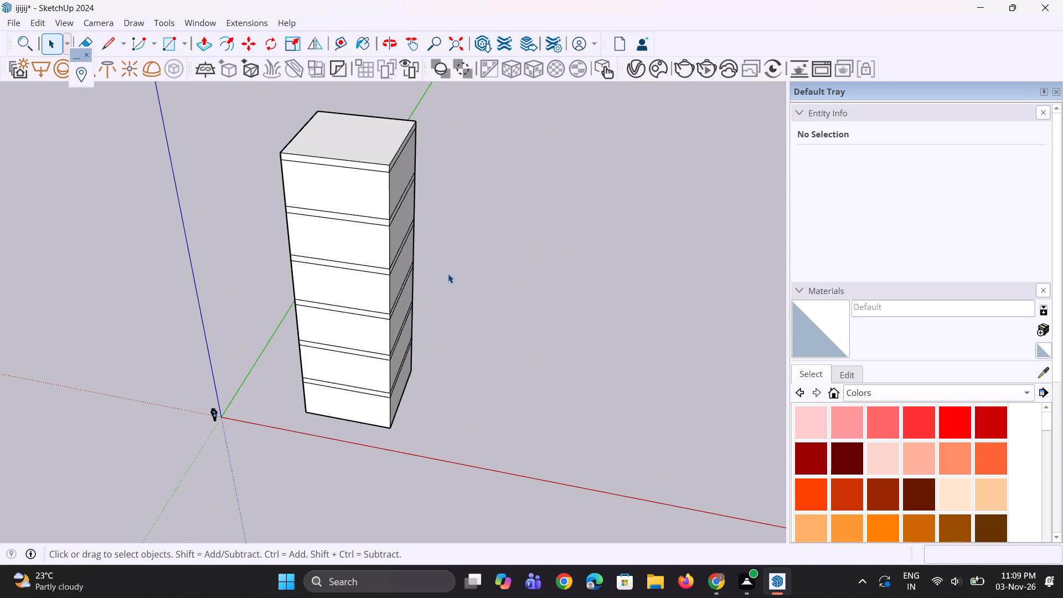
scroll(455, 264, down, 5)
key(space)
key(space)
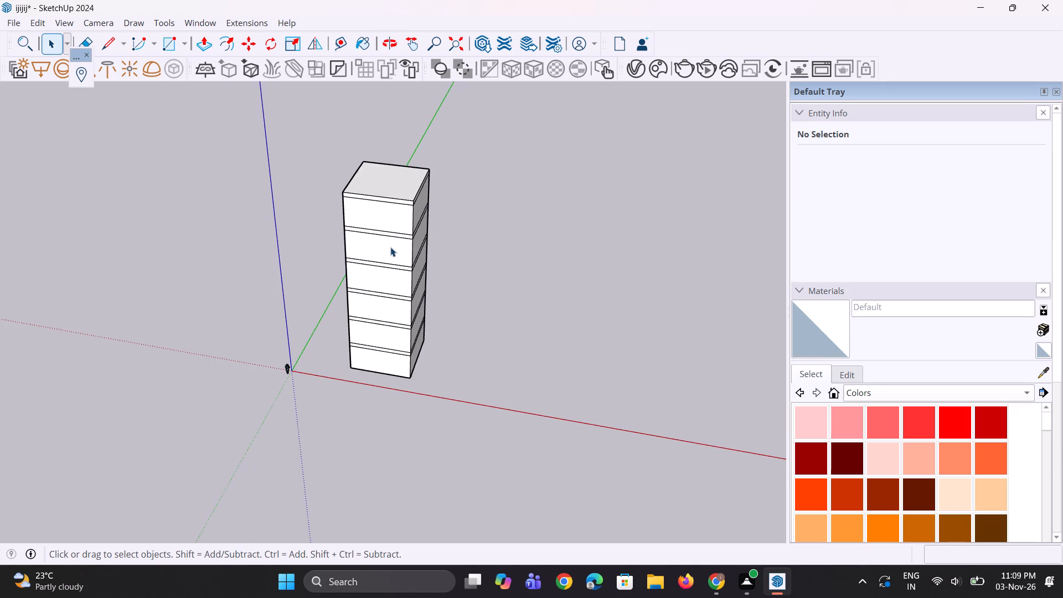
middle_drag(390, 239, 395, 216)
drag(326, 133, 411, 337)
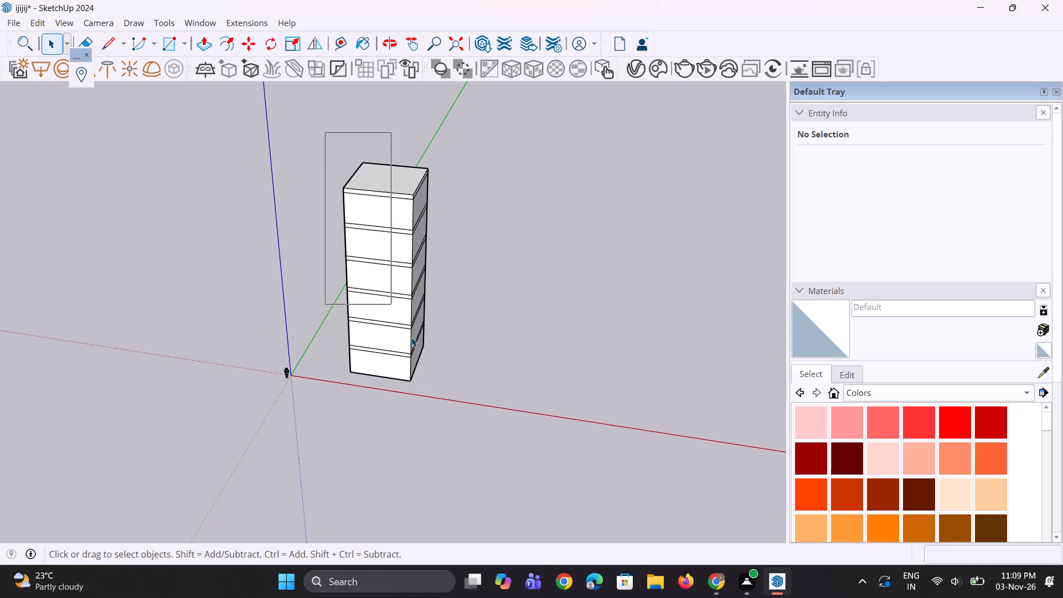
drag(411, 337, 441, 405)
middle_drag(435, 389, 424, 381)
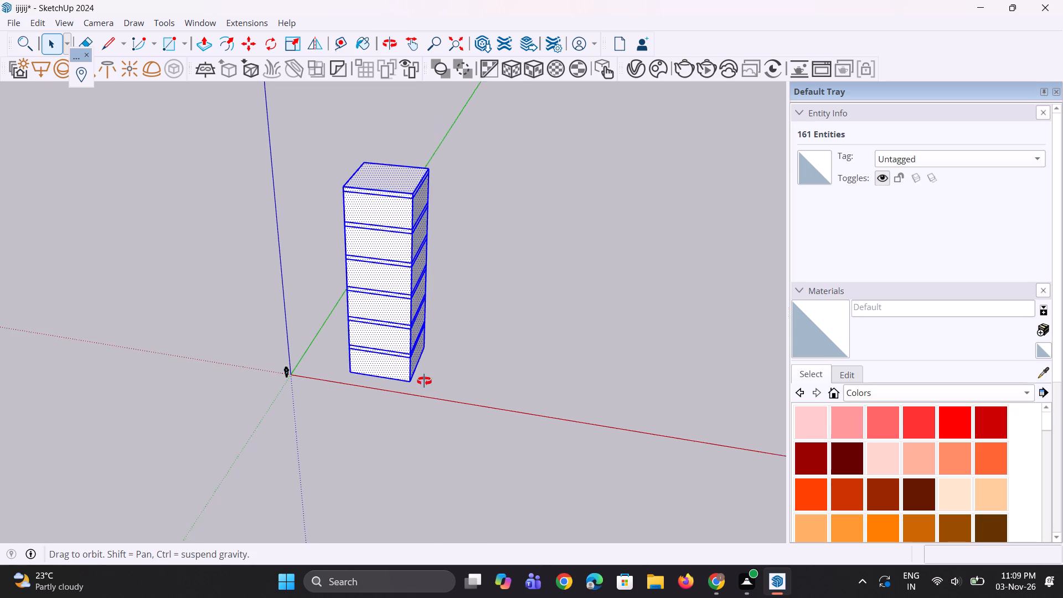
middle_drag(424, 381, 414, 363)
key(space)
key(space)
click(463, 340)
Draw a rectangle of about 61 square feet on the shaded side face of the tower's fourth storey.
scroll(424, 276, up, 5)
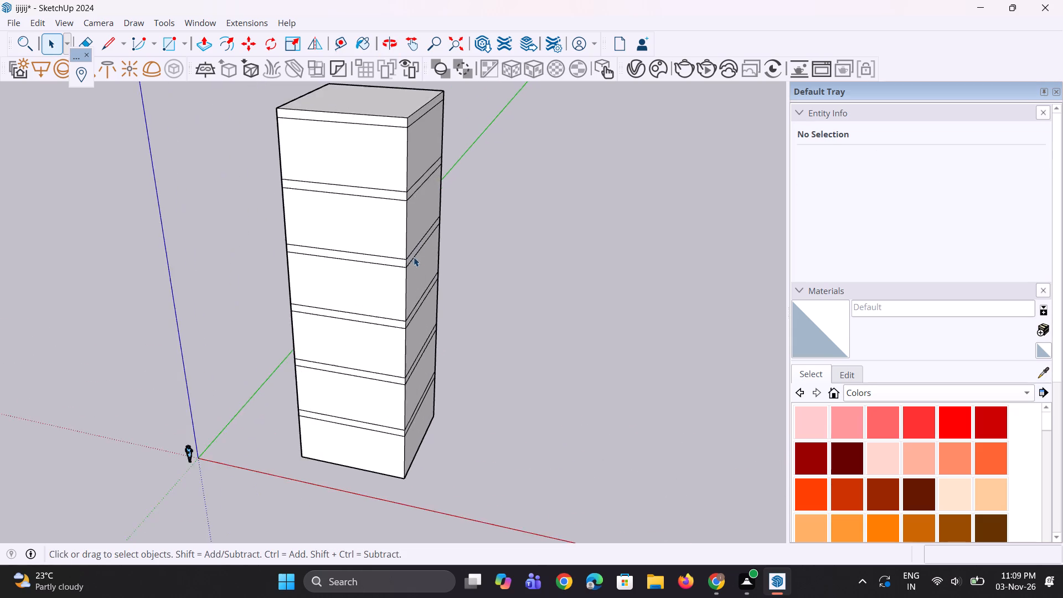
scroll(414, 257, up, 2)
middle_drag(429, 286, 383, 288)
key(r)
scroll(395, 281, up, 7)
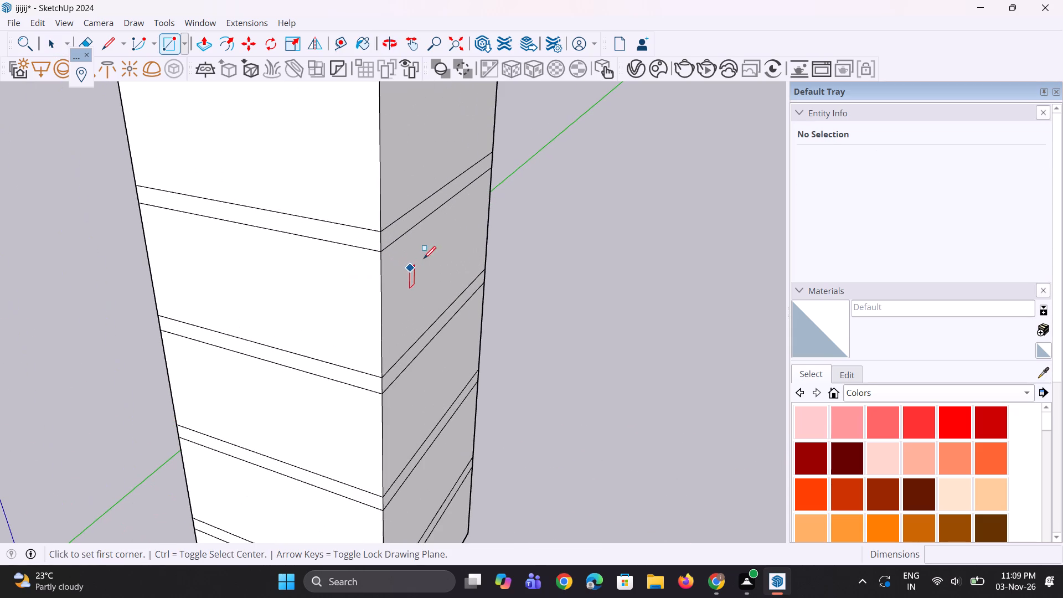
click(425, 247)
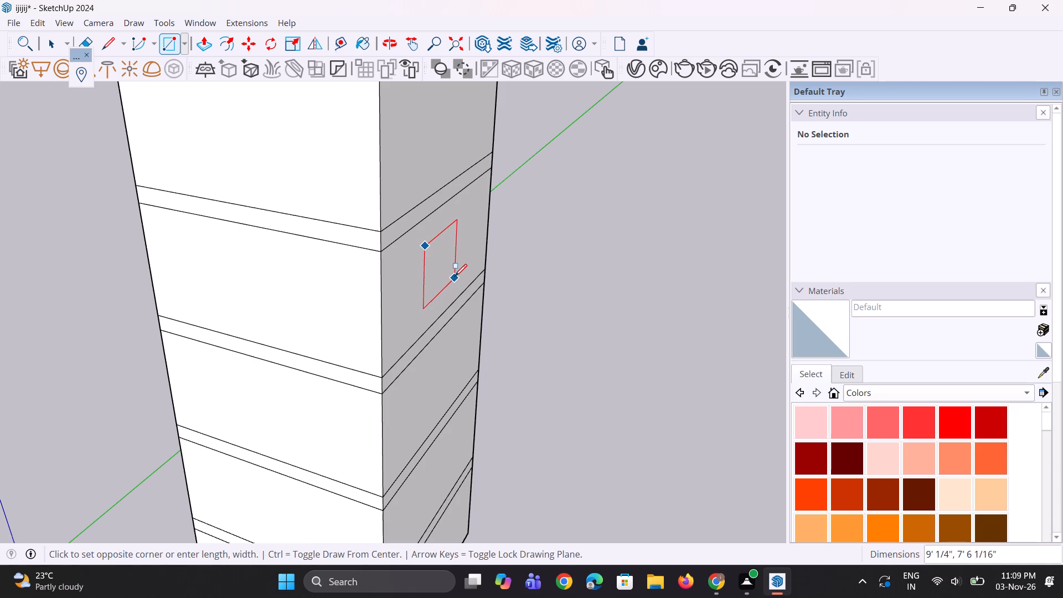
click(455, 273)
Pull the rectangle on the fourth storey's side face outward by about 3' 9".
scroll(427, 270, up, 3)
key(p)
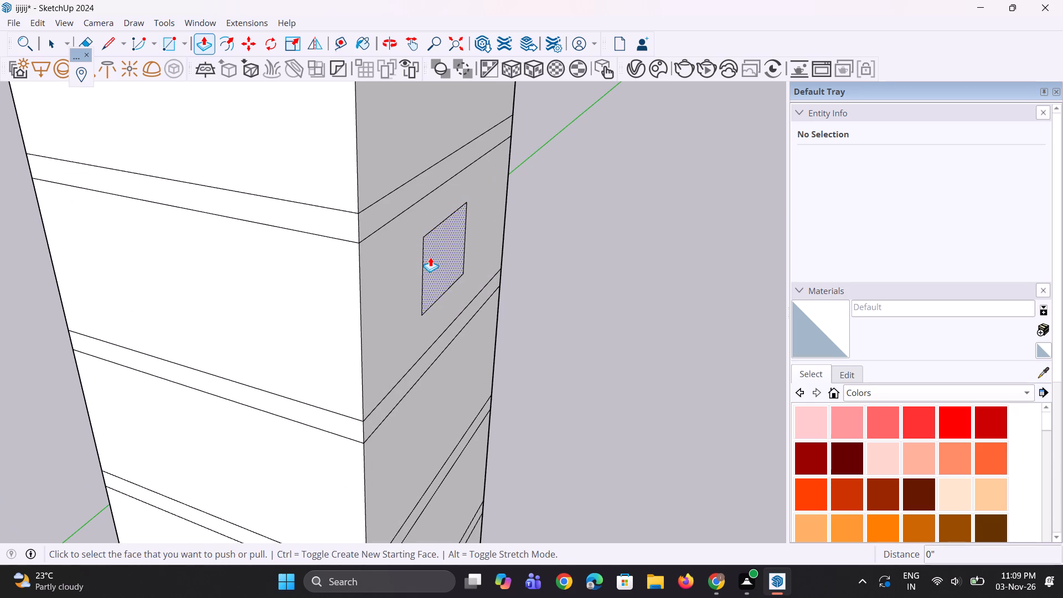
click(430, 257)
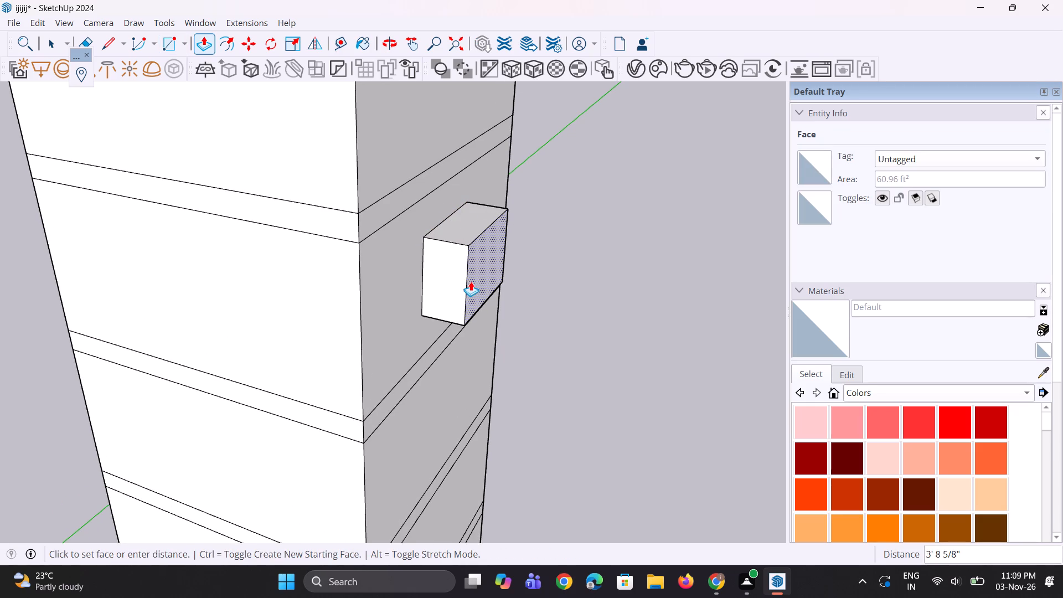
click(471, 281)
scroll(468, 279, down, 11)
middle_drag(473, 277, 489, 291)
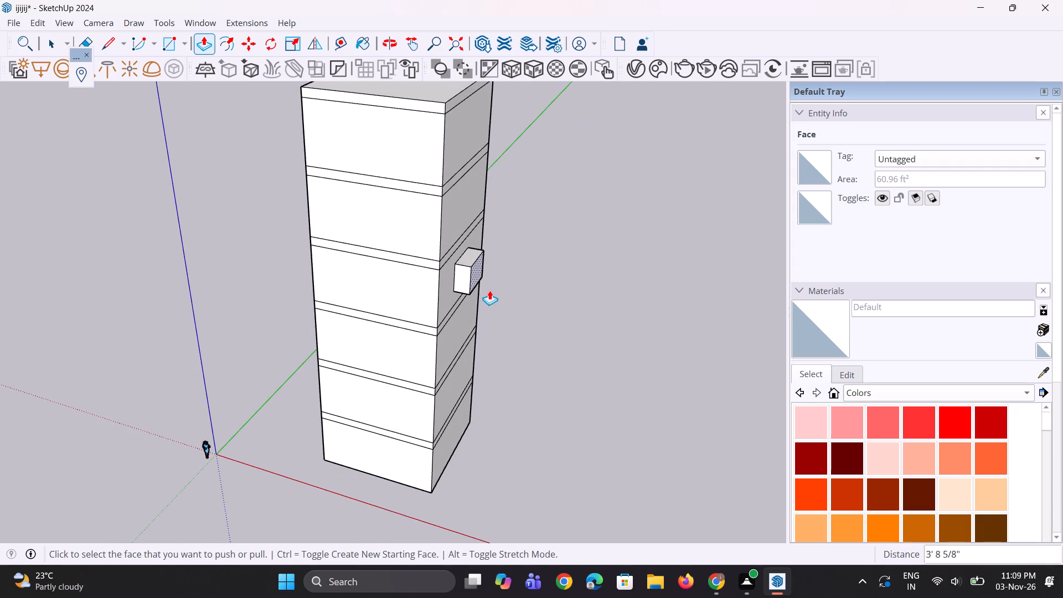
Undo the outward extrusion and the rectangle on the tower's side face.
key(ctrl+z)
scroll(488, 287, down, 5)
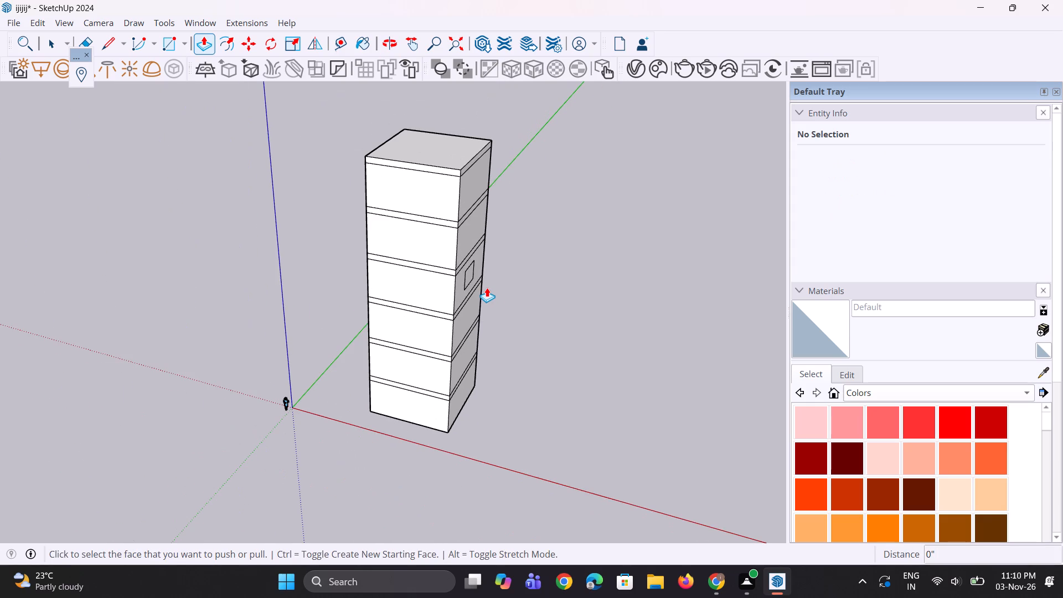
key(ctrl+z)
Select the entire six-storey tower and place a single copy along the red axis, leaving a gap between the towers.
scroll(482, 286, down, 5)
key(space)
key(space)
drag(389, 143, 476, 401)
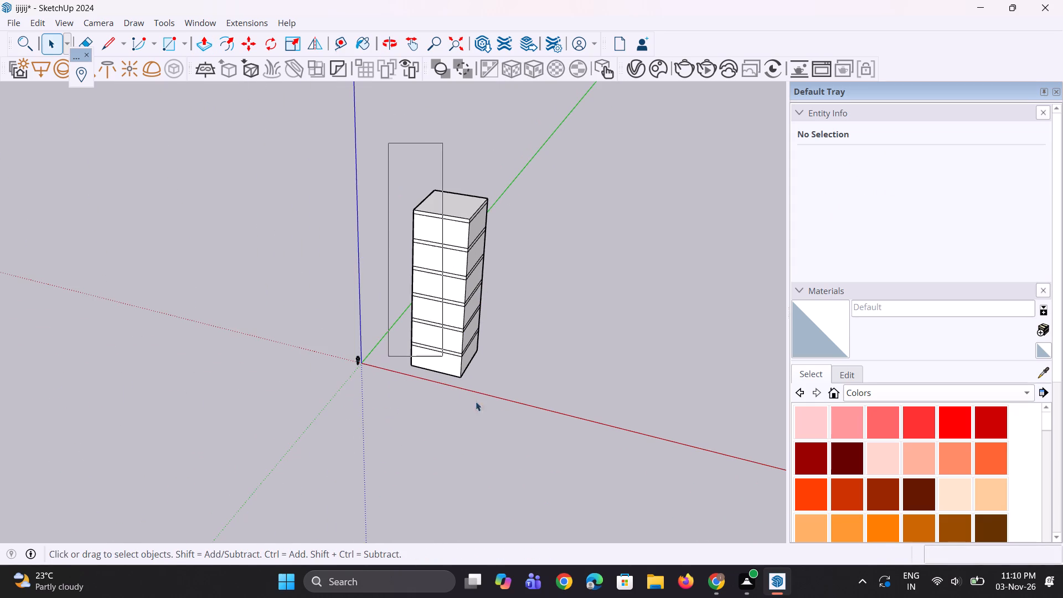
drag(476, 401, 496, 421)
scroll(474, 393, up, 2)
key(m)
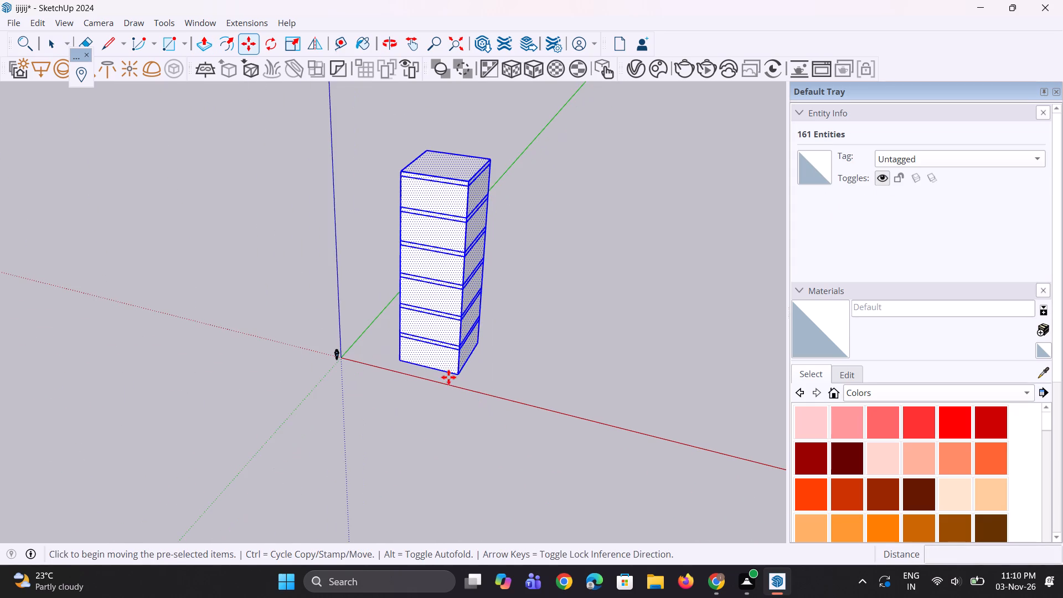
scroll(419, 366, up, 3)
click(393, 358)
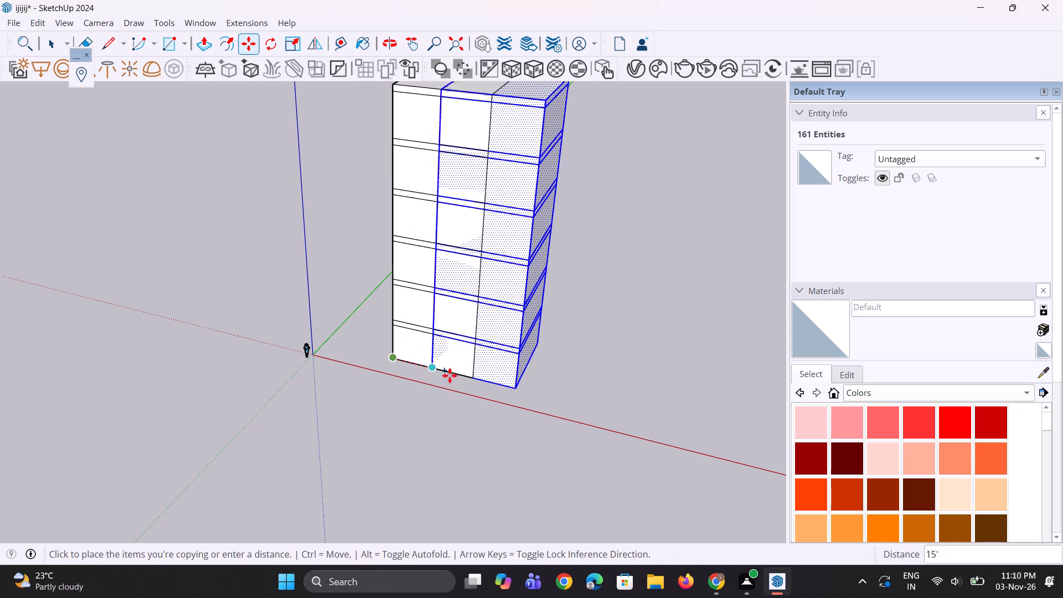
click(562, 414)
key(space)
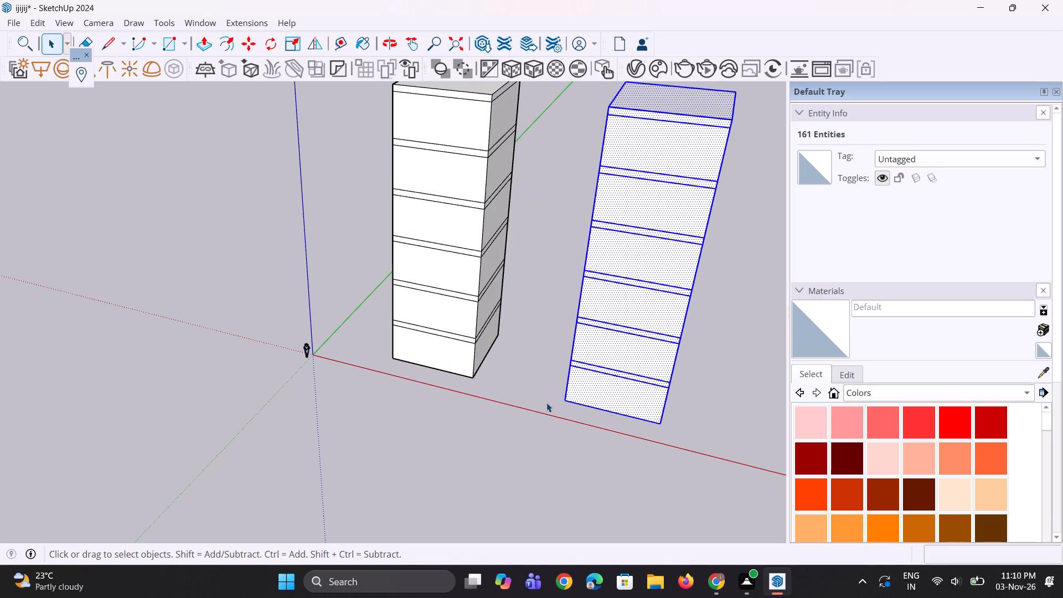
key(space)
Draw a small rectangle on the fourth storey of the original tower, on the side face towards the copied tower.
scroll(538, 391, up, 1)
middle_drag(515, 390, 445, 391)
key(r)
scroll(514, 269, up, 3)
scroll(489, 216, up, 3)
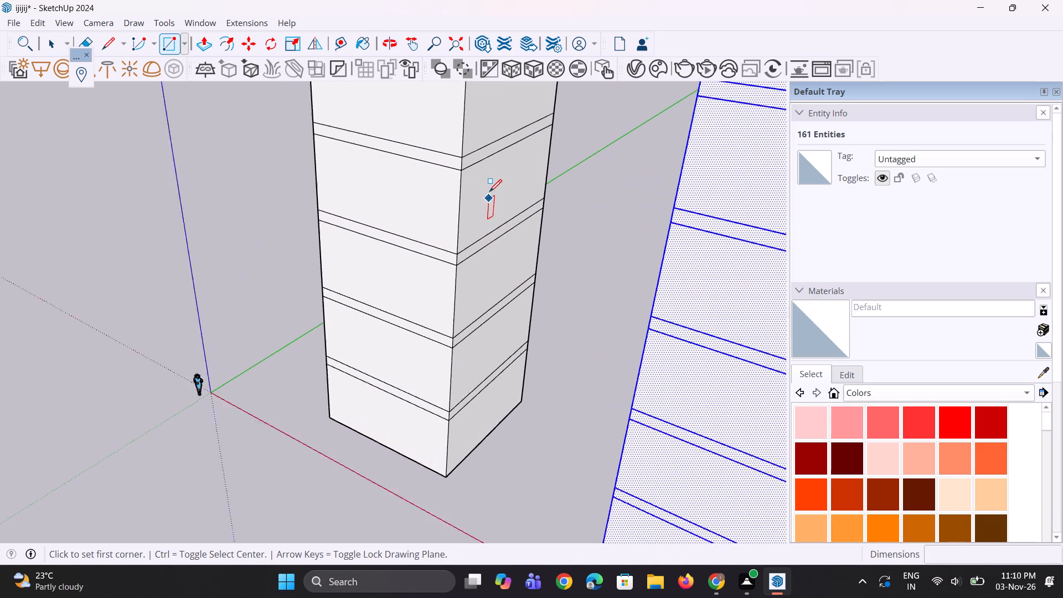
click(493, 170)
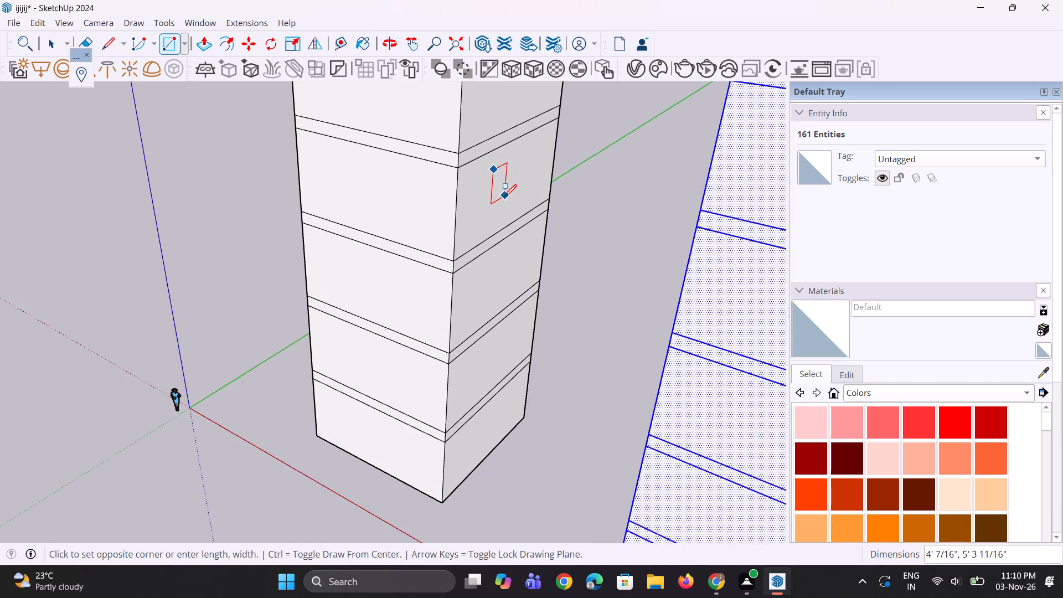
click(511, 198)
scroll(508, 252, down, 9)
key(space)
key(space)
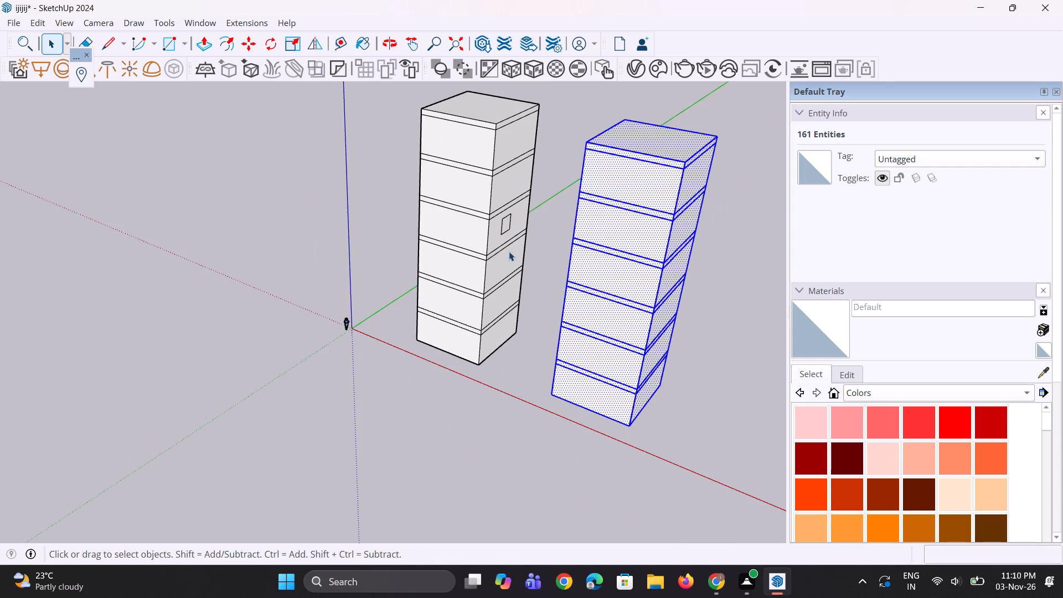
Pull the small rectangle on the original tower out about 8' 2" towards the second tower.
key(p)
scroll(507, 213, up, 6)
click(506, 224)
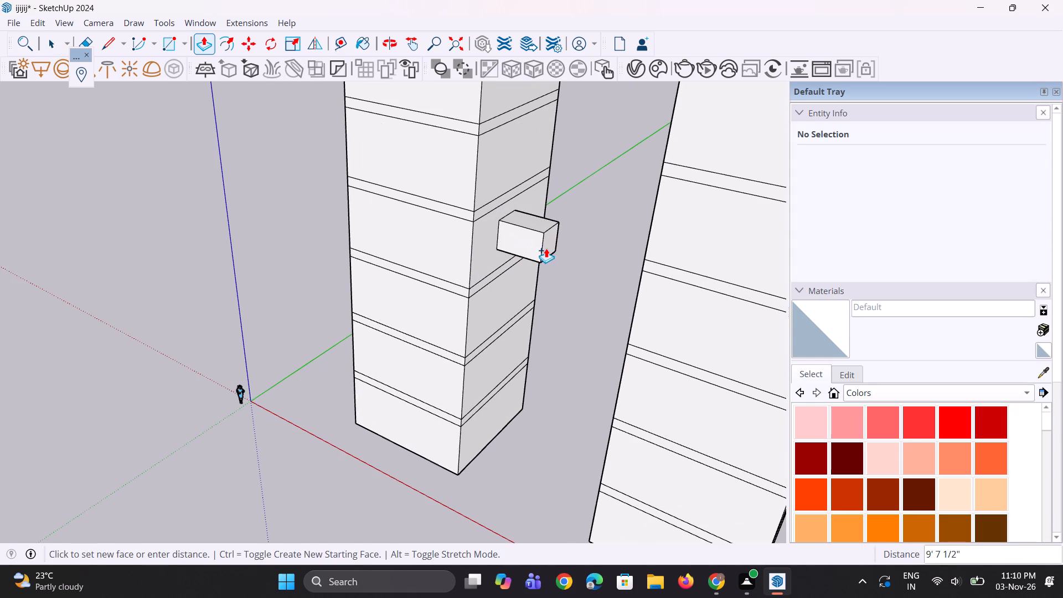
click(540, 244)
middle_drag(495, 258, 575, 305)
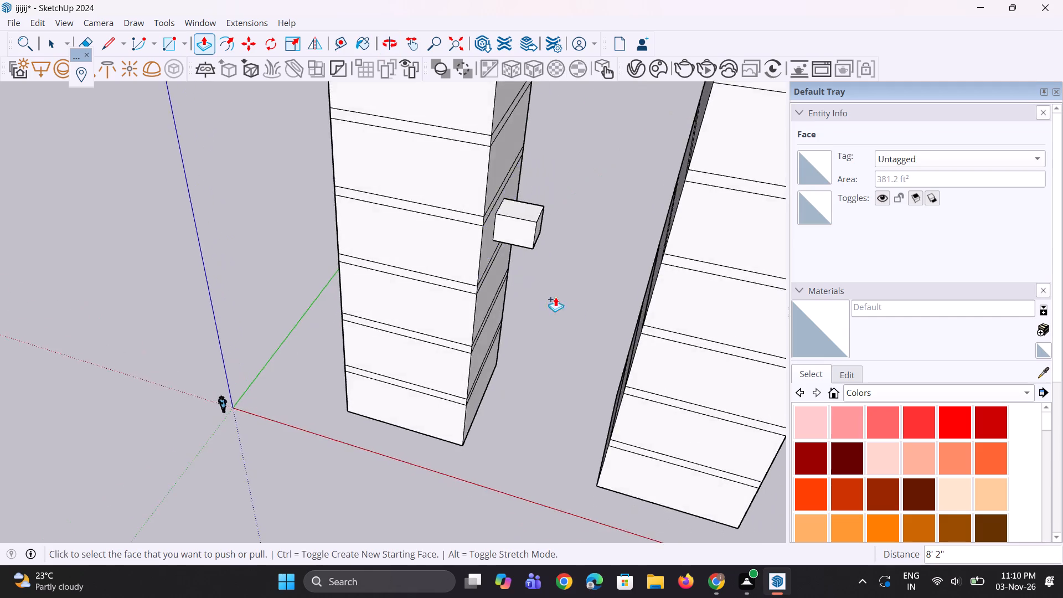
Select the entire copied tower, excluding the original and its block, and move it farther along the red axis.
scroll(498, 283, down, 12)
key(space)
key(space)
drag(543, 173, 589, 369)
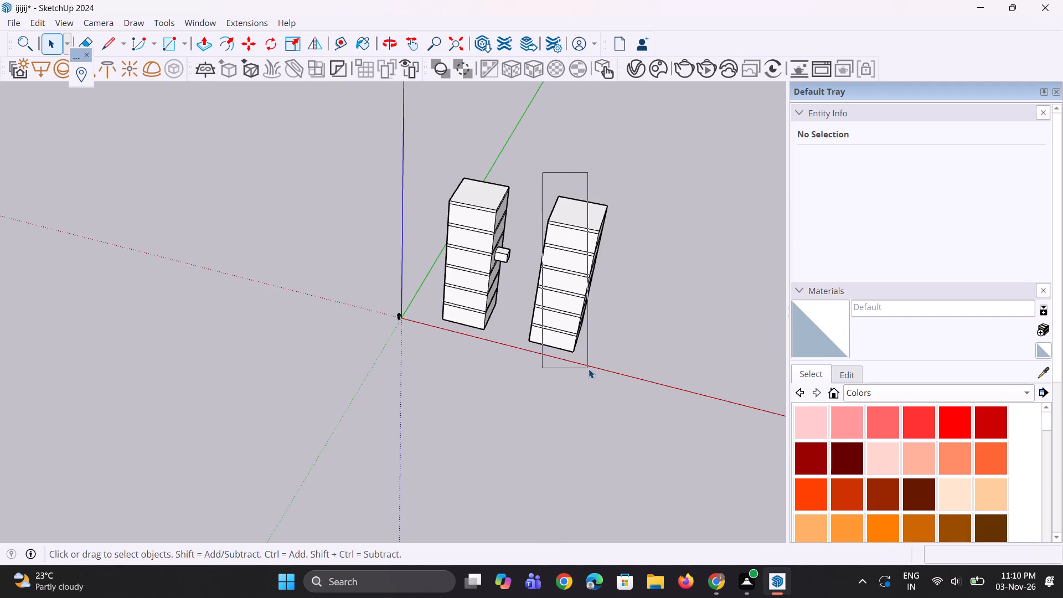
drag(589, 369, 589, 369)
drag(530, 173, 607, 411)
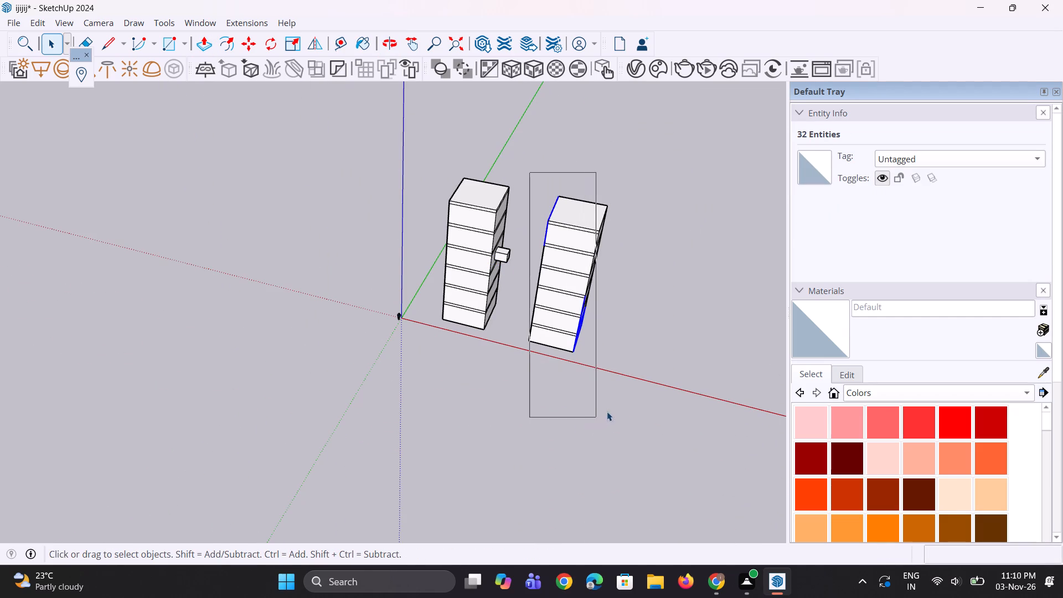
drag(607, 411, 607, 410)
middle_drag(487, 412, 605, 374)
scroll(514, 184, up, 1)
drag(489, 140, 599, 359)
middle_drag(587, 339, 471, 342)
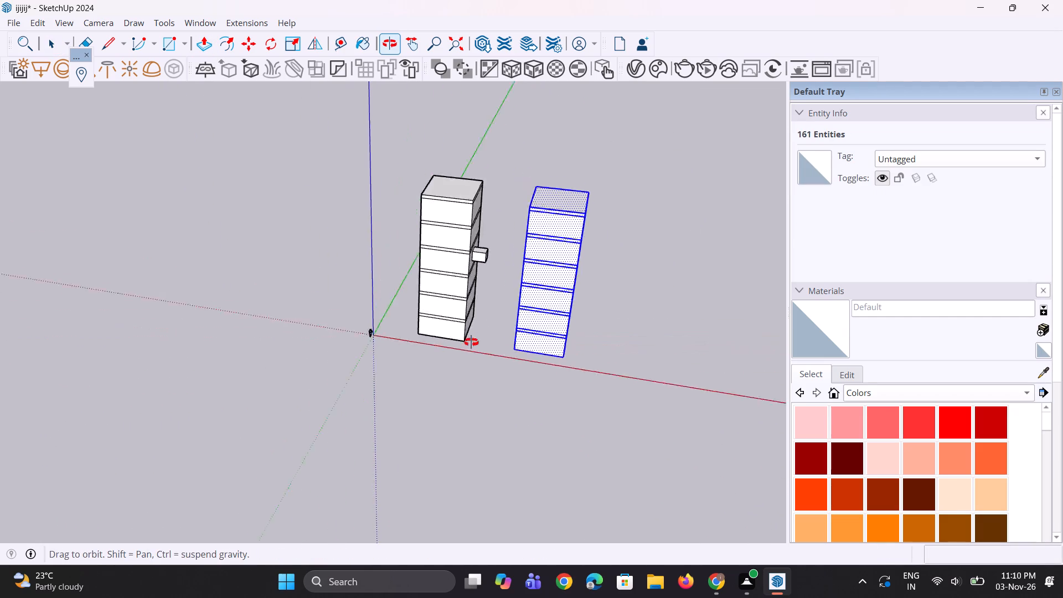
middle_drag(471, 342, 439, 352)
scroll(493, 408, up, 5)
key(m)
scroll(506, 367, up, 6)
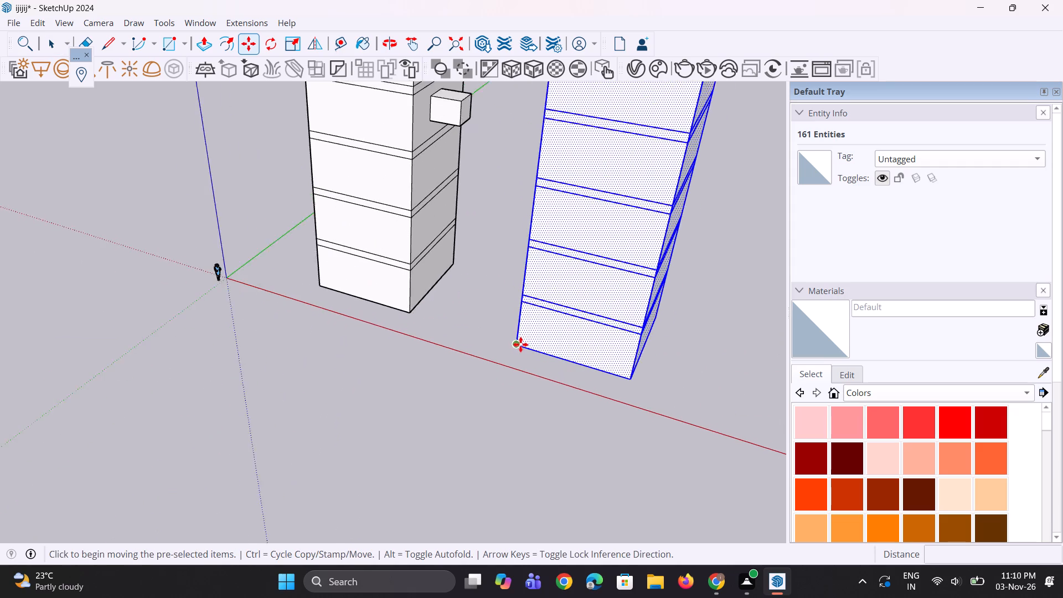
click(518, 345)
scroll(499, 342, down, 3)
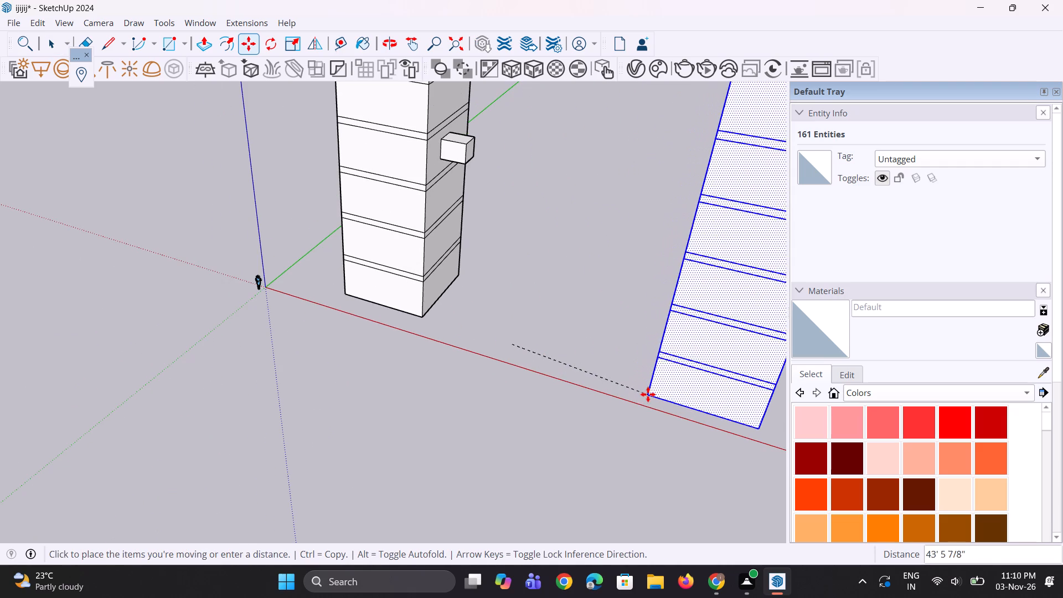
scroll(613, 391, down, 11)
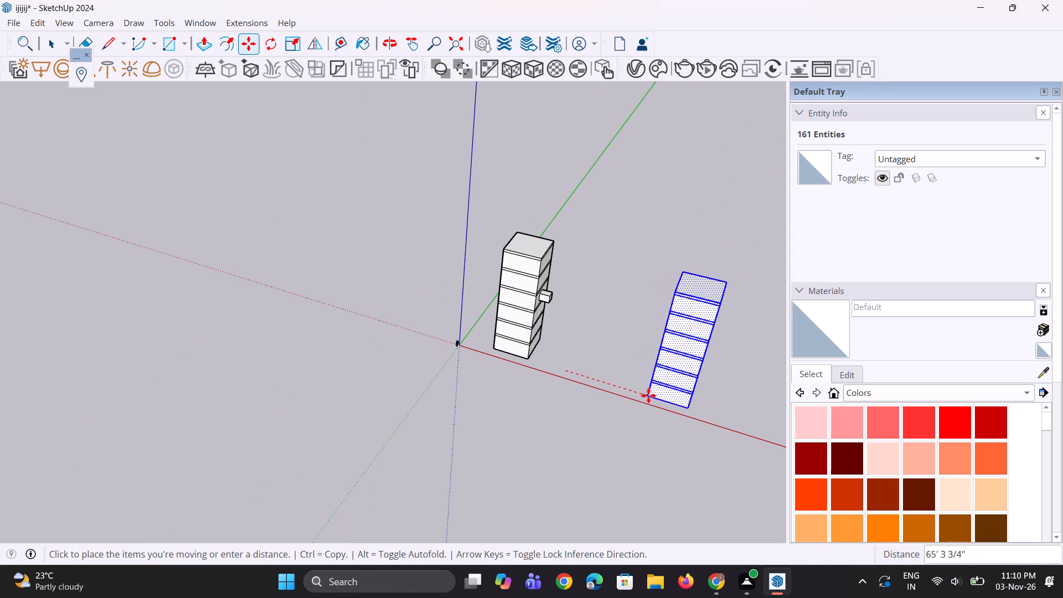
click(653, 396)
scroll(654, 394, up, 3)
key(space)
key(space)
Copy the far tower back along the red axis, placing the duplicate near the original tower's projecting block.
scroll(603, 331, down, 5)
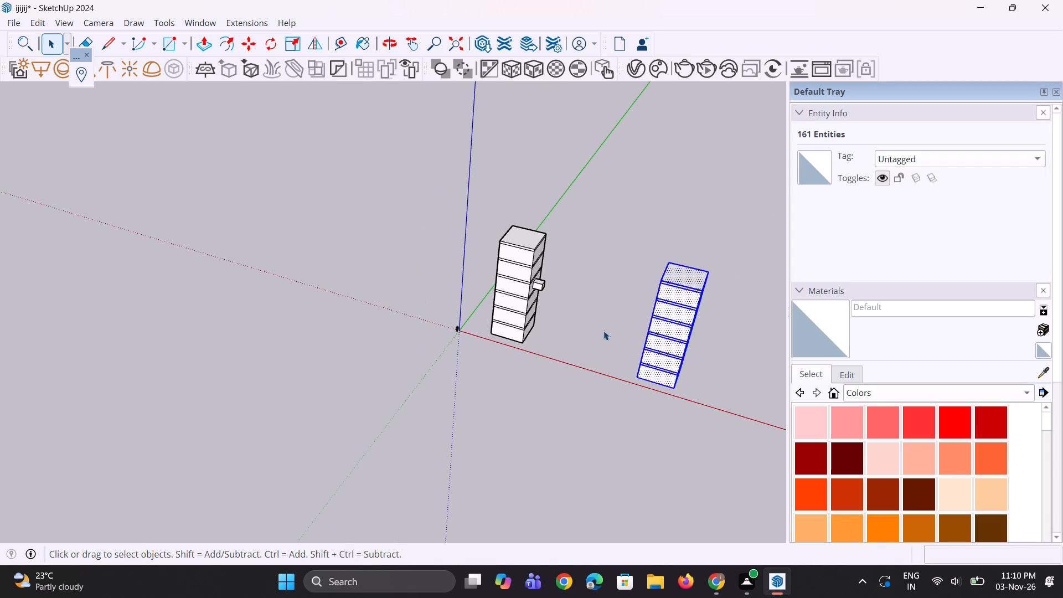
drag(603, 225, 767, 504)
scroll(672, 432, up, 2)
key(m)
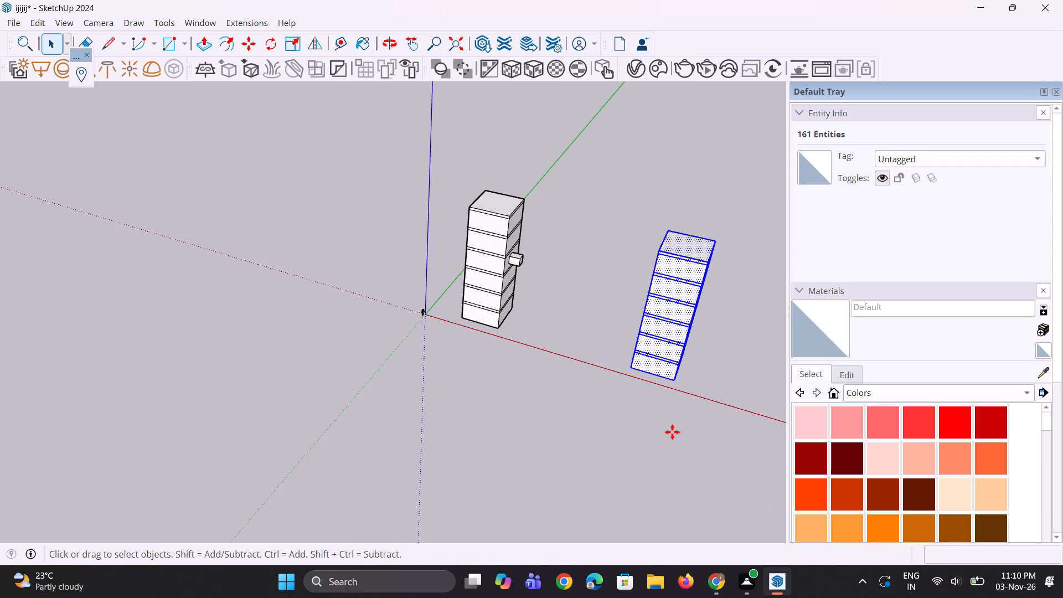
scroll(667, 430, up, 3)
click(621, 353)
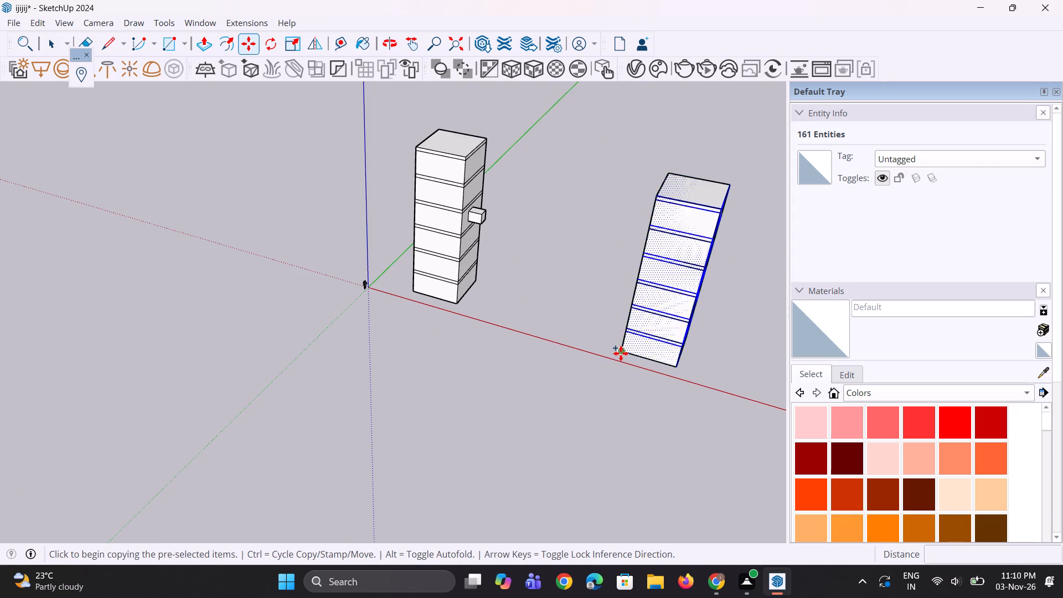
scroll(491, 319, up, 2)
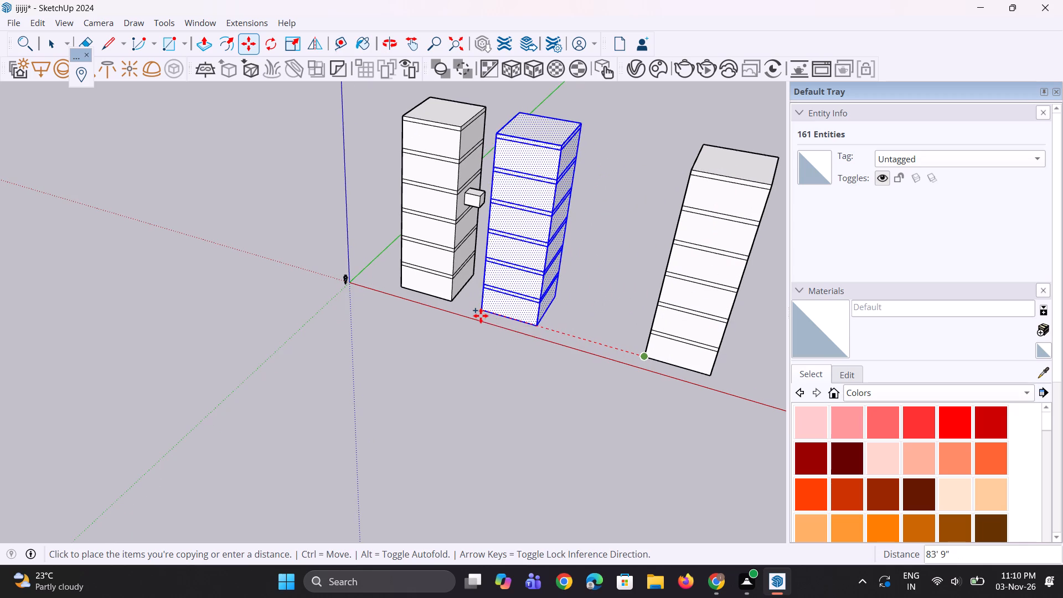
middle_drag(473, 313, 549, 312)
scroll(453, 309, up, 2)
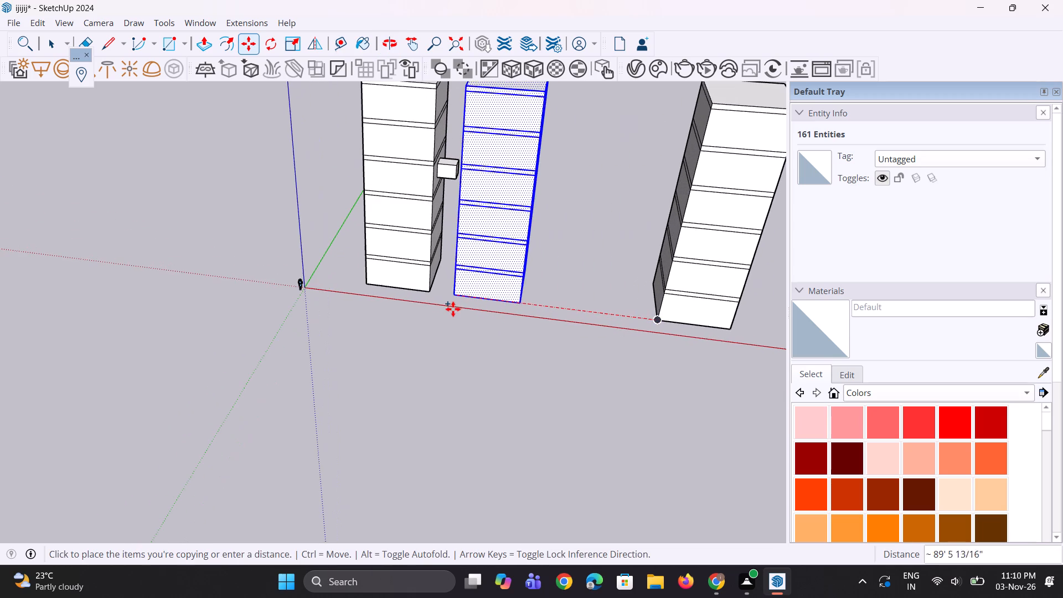
click(471, 312)
Move the new middle tower closer to the original tower along the red axis, leaving a small gap beyond the block.
scroll(471, 305, up, 6)
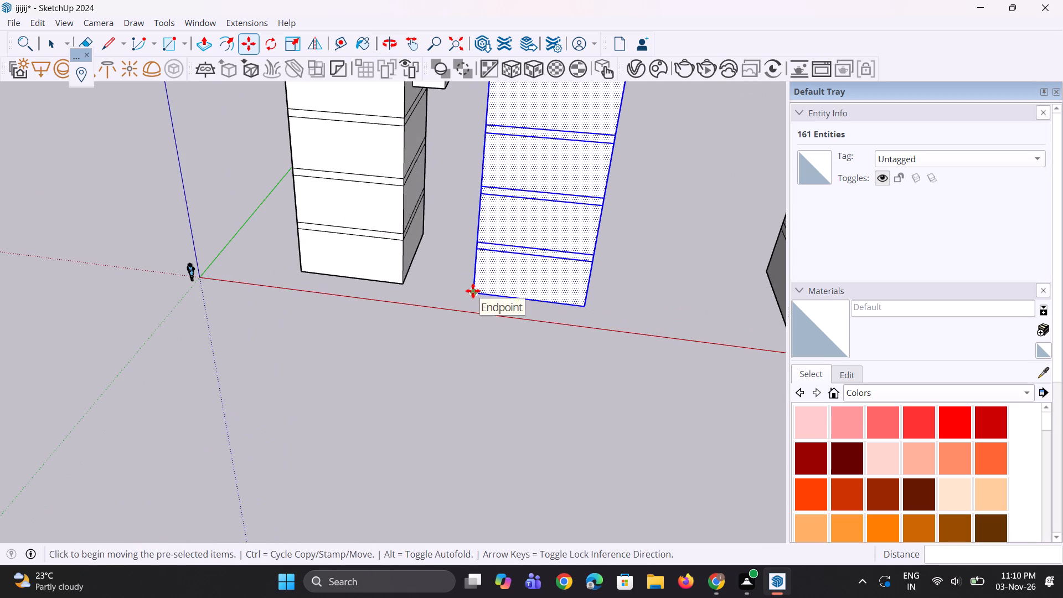
click(473, 291)
scroll(472, 292, down, 8)
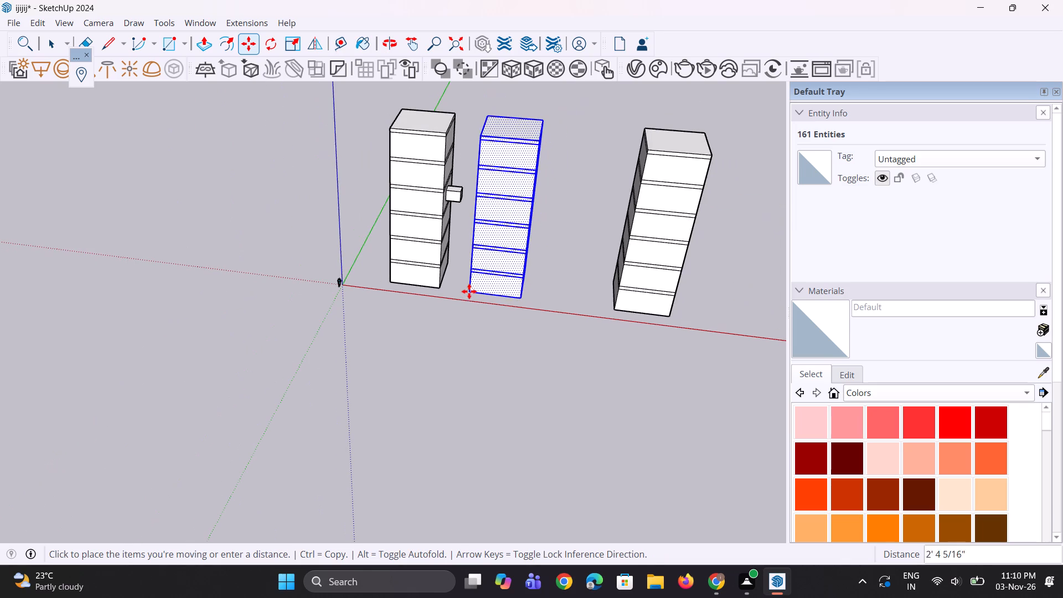
middle_drag(455, 290, 468, 291)
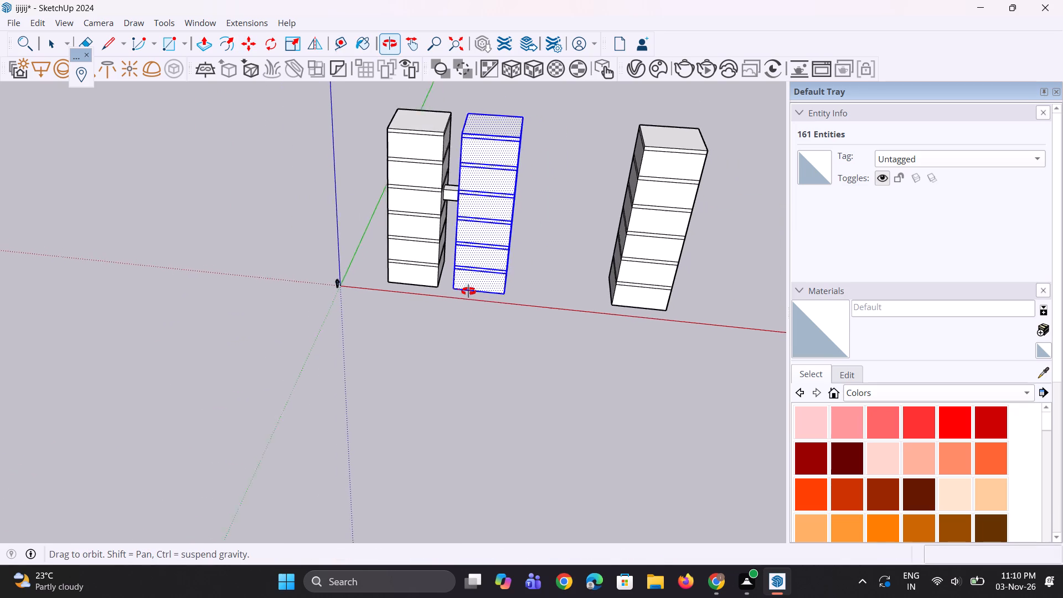
middle_drag(468, 291, 502, 293)
scroll(490, 293, up, 5)
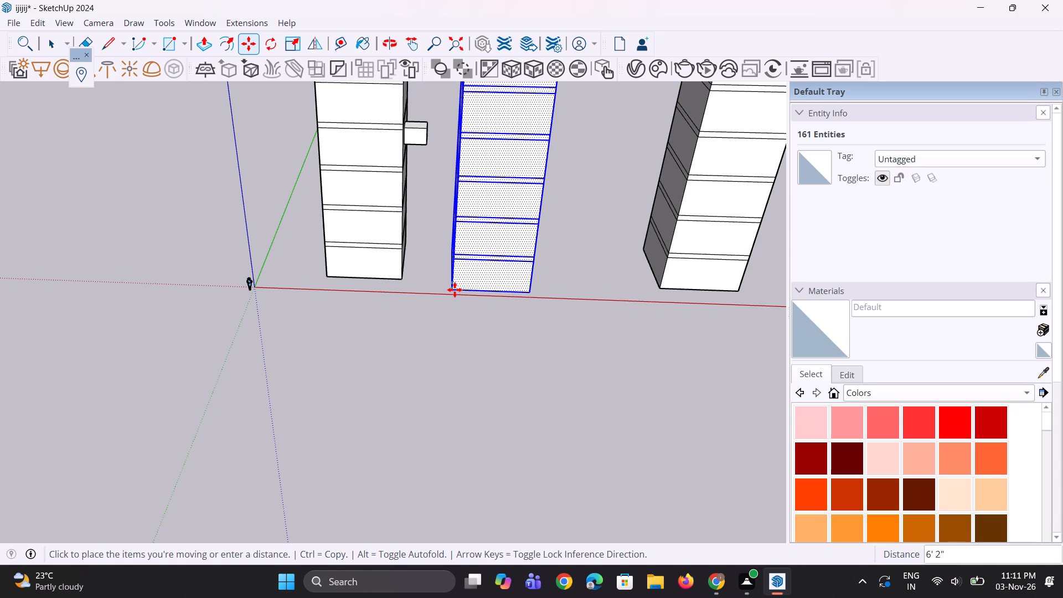
scroll(447, 288, up, 2)
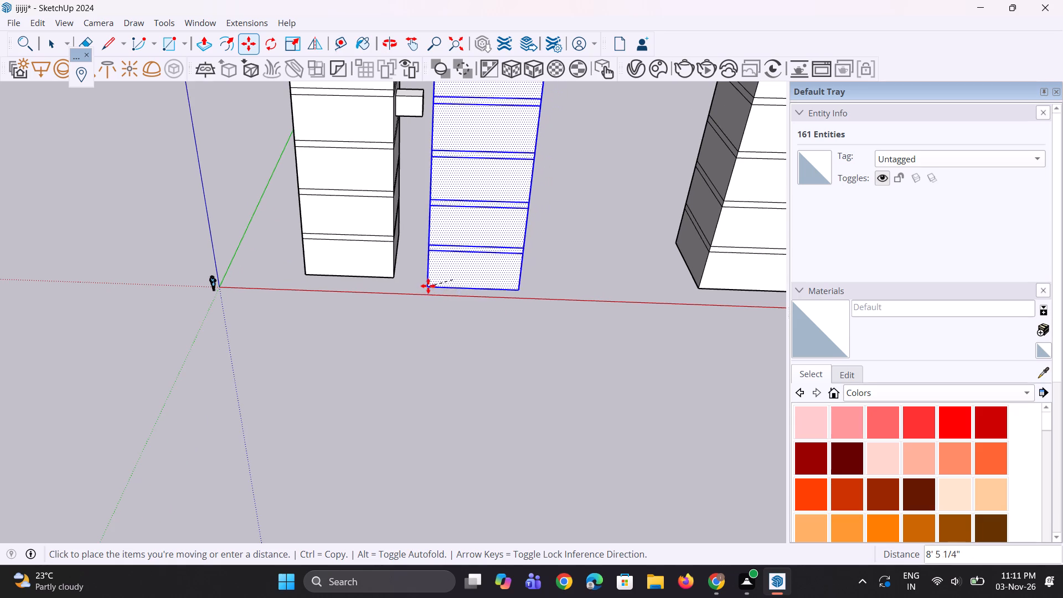
scroll(428, 285, up, 1)
scroll(428, 285, down, 6)
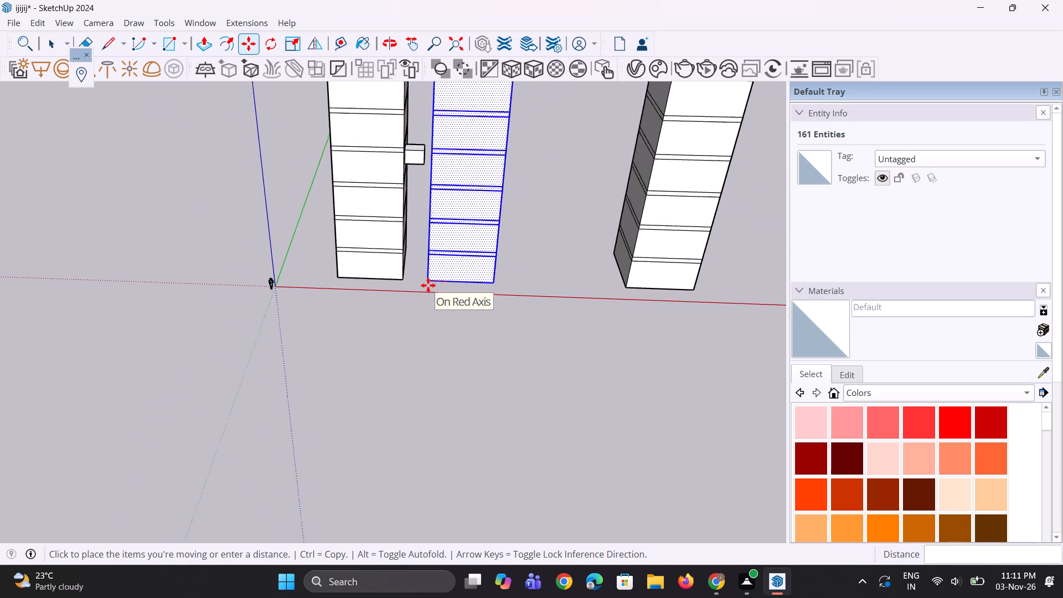
scroll(428, 285, down, 2)
click(427, 285)
Move the middle tower about 2' 7" along the red axis to bring its side face to the projecting block's end.
scroll(425, 274, up, 8)
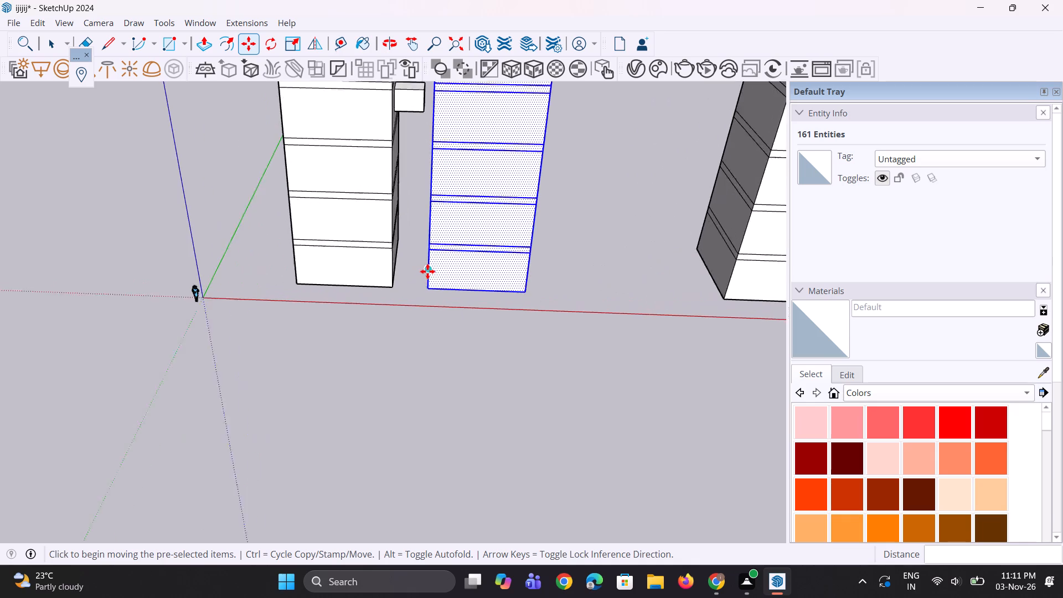
scroll(478, 334, down, 10)
scroll(479, 233, up, 11)
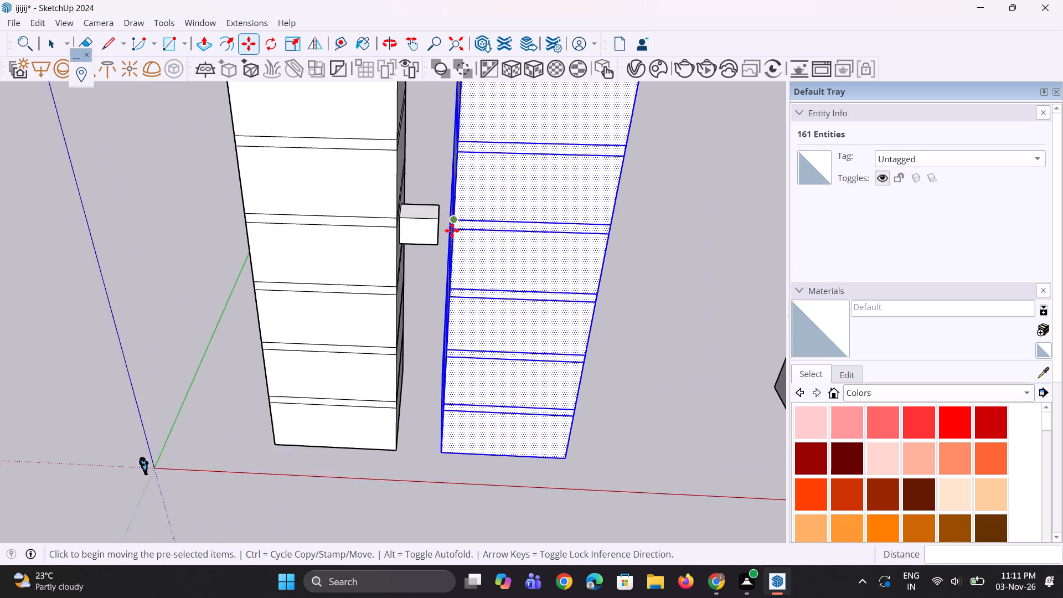
scroll(452, 230, up, 7)
click(456, 241)
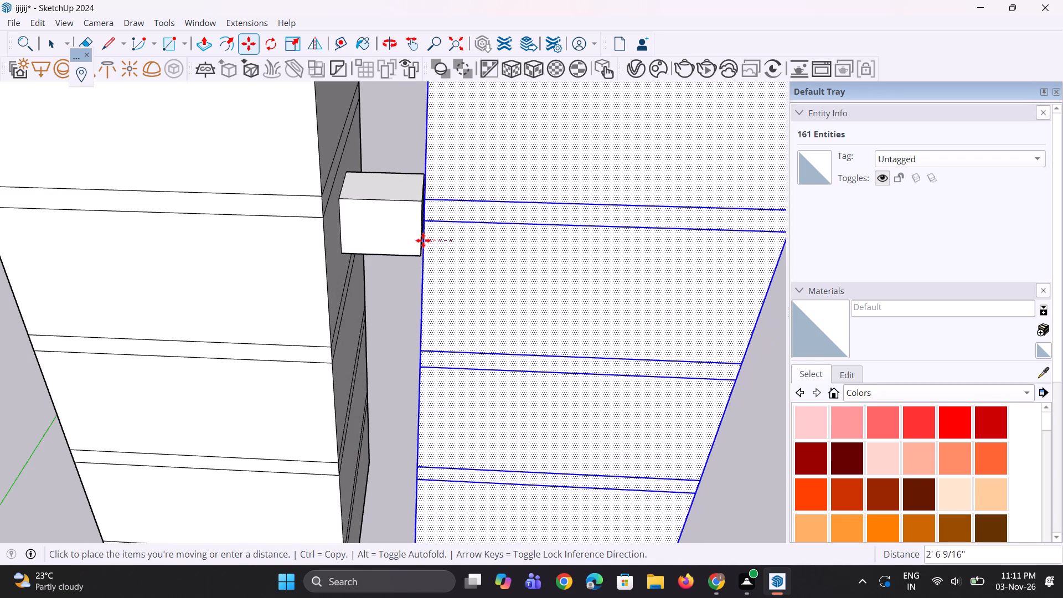
click(419, 240)
Examine from several angles how the projecting block meets the middle tower's side face.
middle_drag(465, 313, 551, 298)
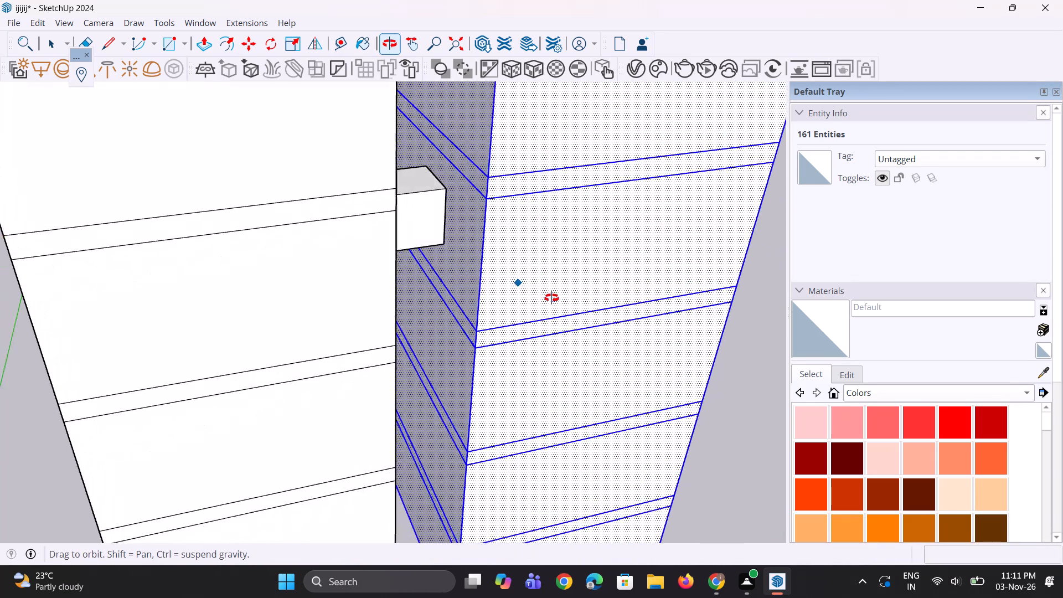
middle_drag(551, 298, 491, 284)
scroll(430, 249, up, 1)
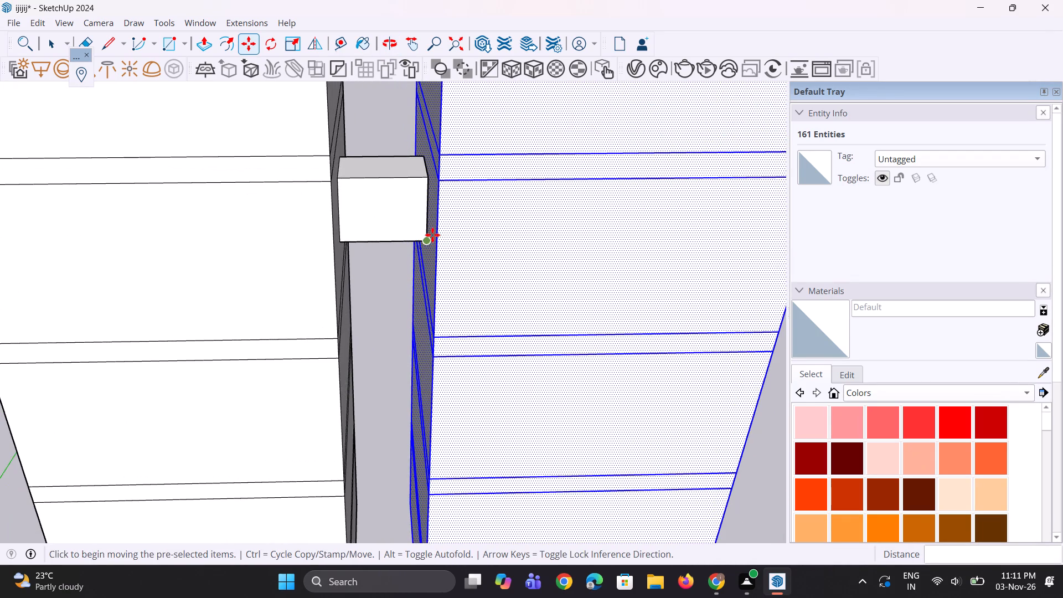
click(437, 235)
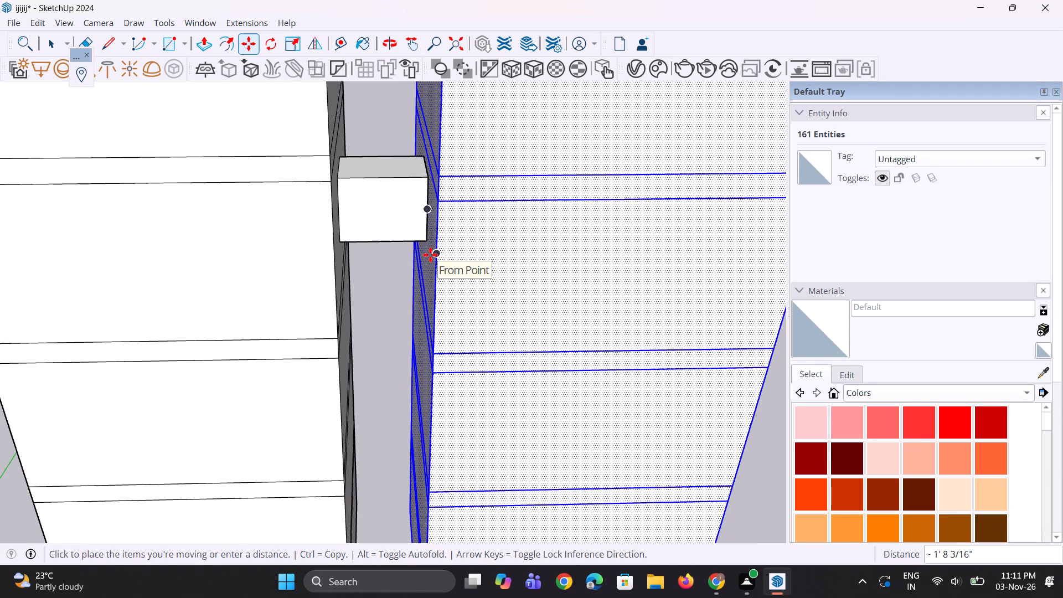
key(Escape)
scroll(412, 239, down, 9)
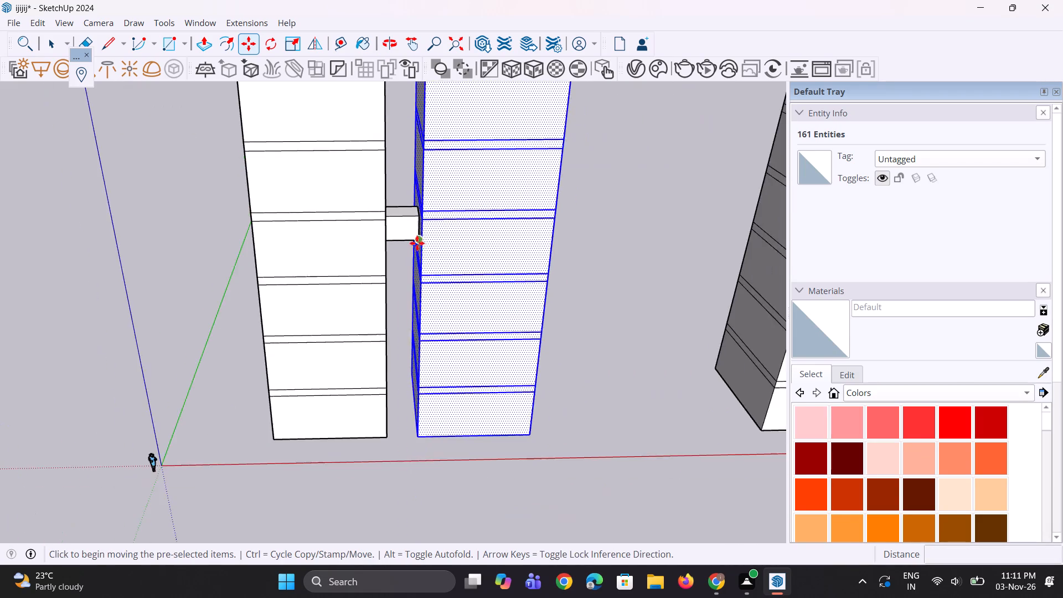
scroll(417, 243, down, 5)
middle_drag(443, 437, 185, 386)
scroll(331, 410, up, 4)
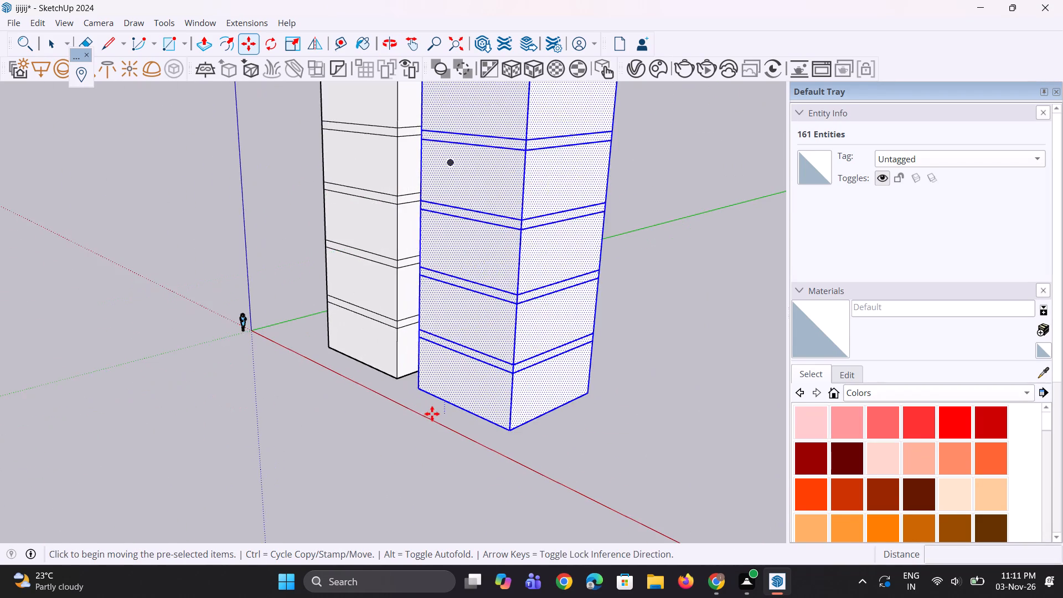
scroll(431, 414, up, 4)
middle_drag(414, 403, 690, 506)
scroll(725, 489, down, 6)
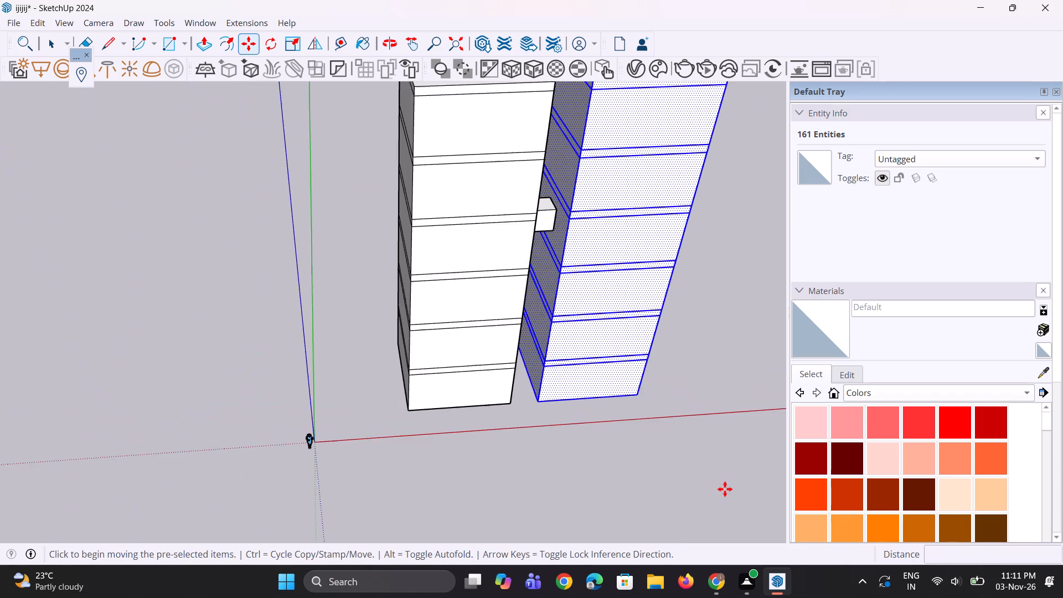
scroll(654, 443, down, 5)
scroll(595, 257, up, 17)
middle_drag(598, 307, 587, 296)
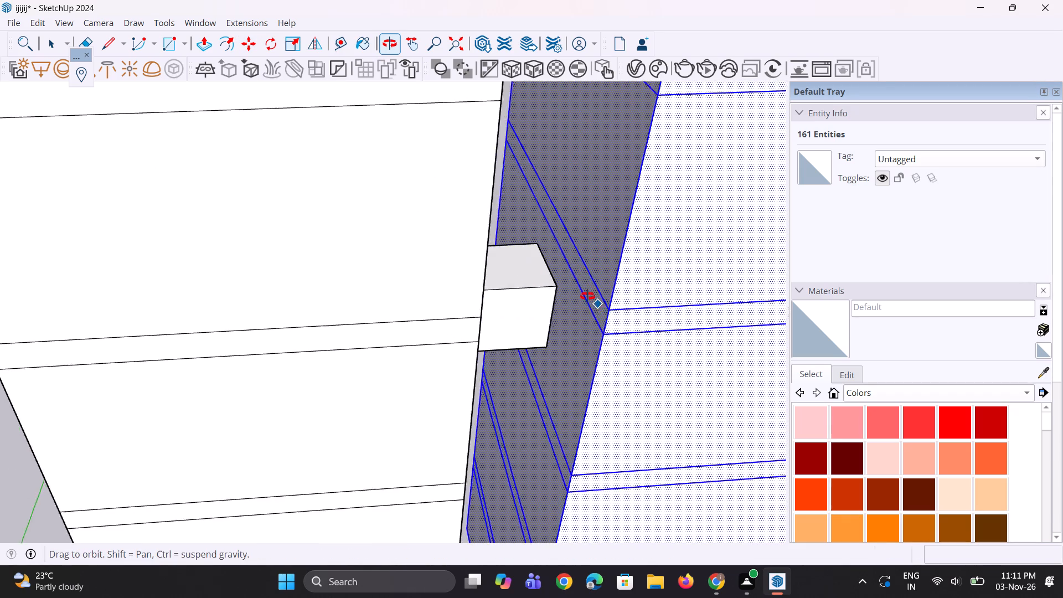
middle_drag(587, 296, 524, 197)
scroll(494, 241, down, 12)
scroll(533, 400, up, 1)
middle_drag(531, 398, 510, 388)
scroll(415, 354, down, 6)
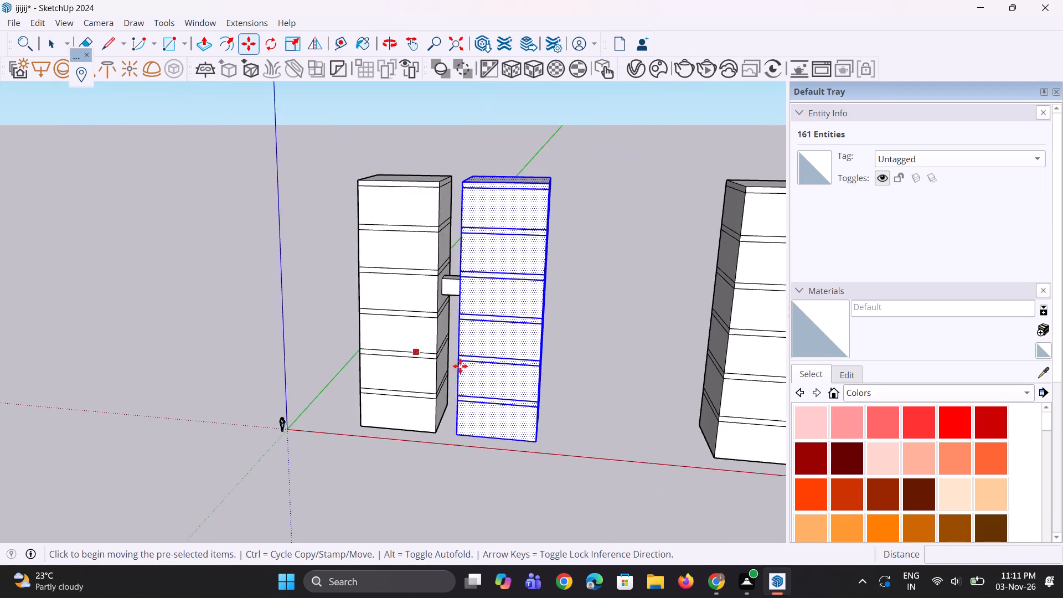
middle_drag(466, 372, 321, 370)
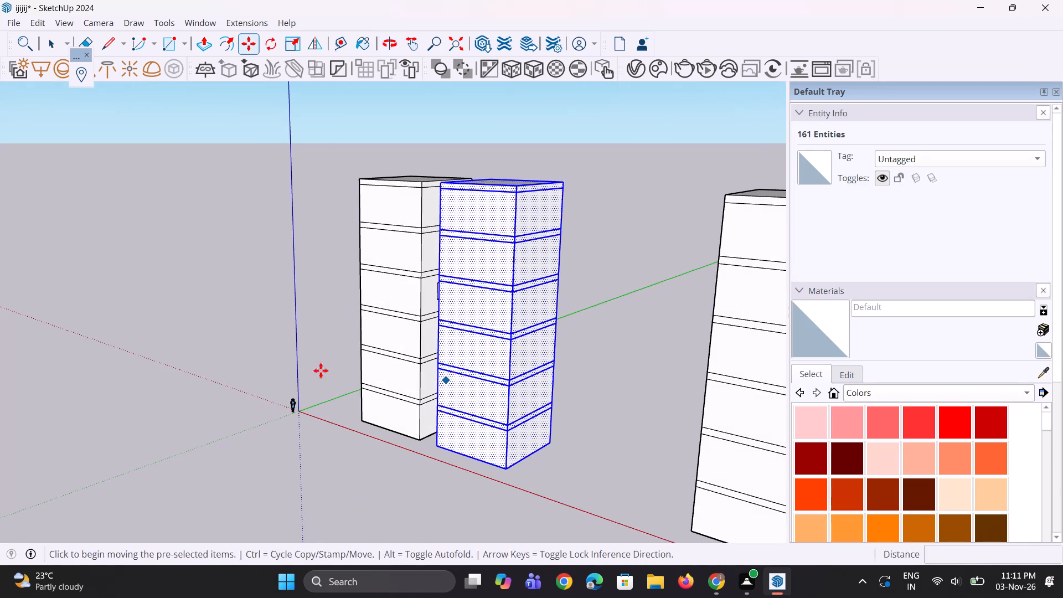
Deselect the middle tower and draw a rectangle about 6' square on its fourth storey, on the side face towards the far tower.
key(space)
key(space)
click(758, 435)
click(600, 381)
scroll(571, 338, up, 3)
middle_drag(569, 334, 540, 328)
key(r)
scroll(509, 292, up, 8)
click(505, 283)
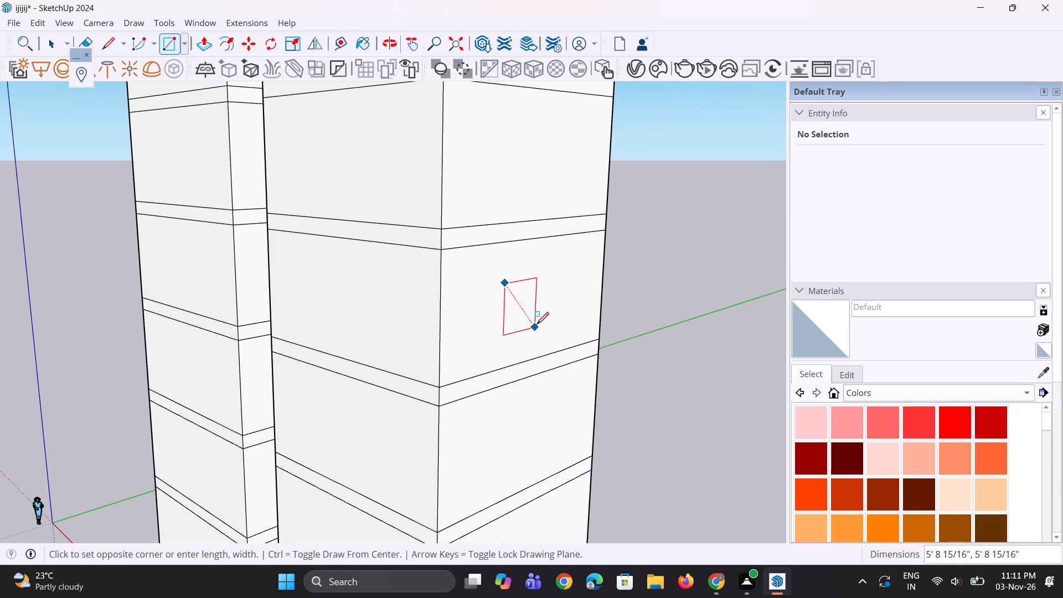
click(538, 324)
Pull the small rectangle on the middle tower outward about 5' 11".
key(p)
click(534, 305)
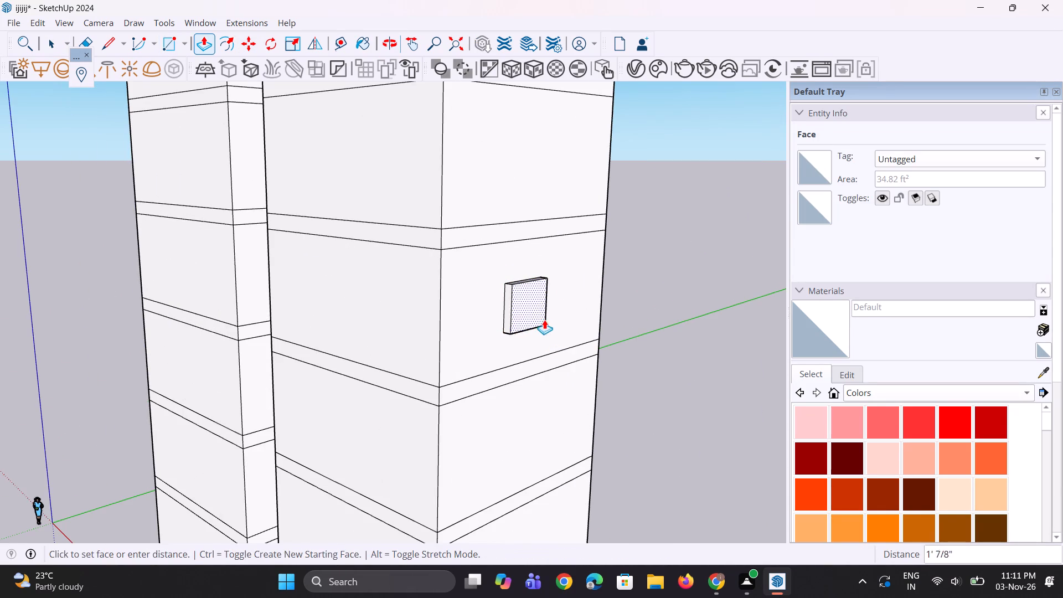
click(574, 340)
Extend the middle tower's projecting block by pulling its end face farther towards the far tower.
middle_drag(492, 334, 699, 378)
scroll(601, 323, down, 5)
middle_drag(688, 324, 473, 317)
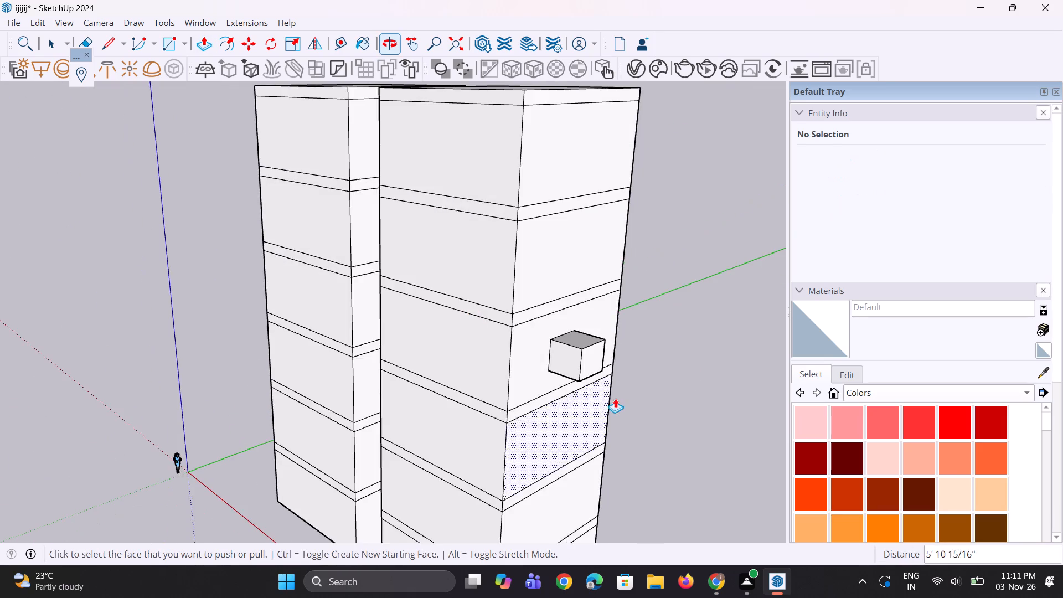
scroll(615, 398, up, 3)
click(577, 349)
click(607, 373)
scroll(453, 333, down, 5)
middle_drag(613, 440, 677, 424)
scroll(478, 313, down, 6)
middle_drag(495, 346, 577, 347)
Move the far tower about 52' 7" along the red axis to meet the middle tower's projecting block, then deselect it.
key(space)
key(space)
scroll(531, 316, down, 5)
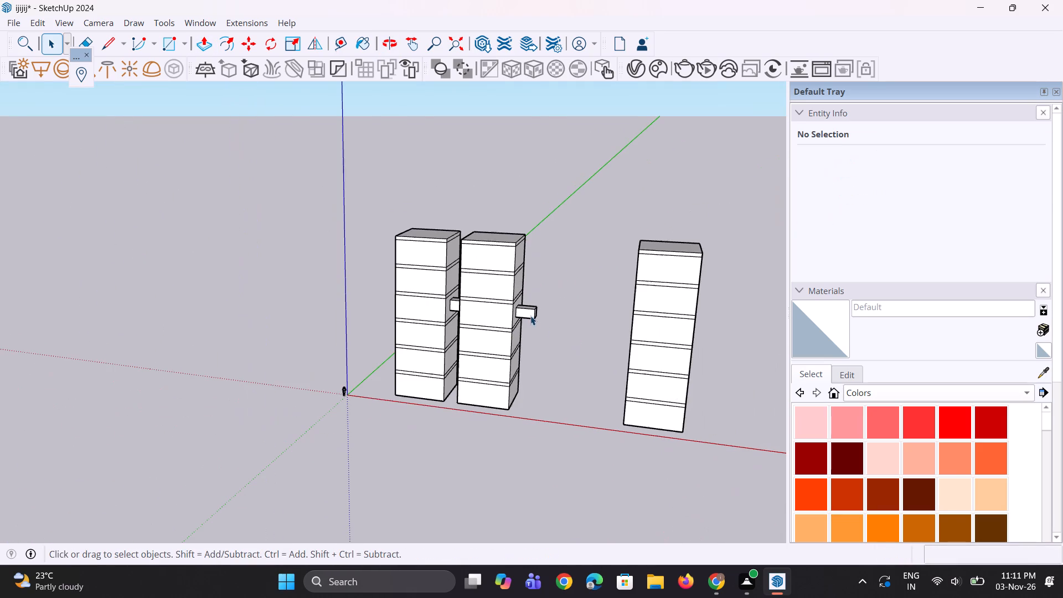
key(space)
drag(593, 202, 729, 481)
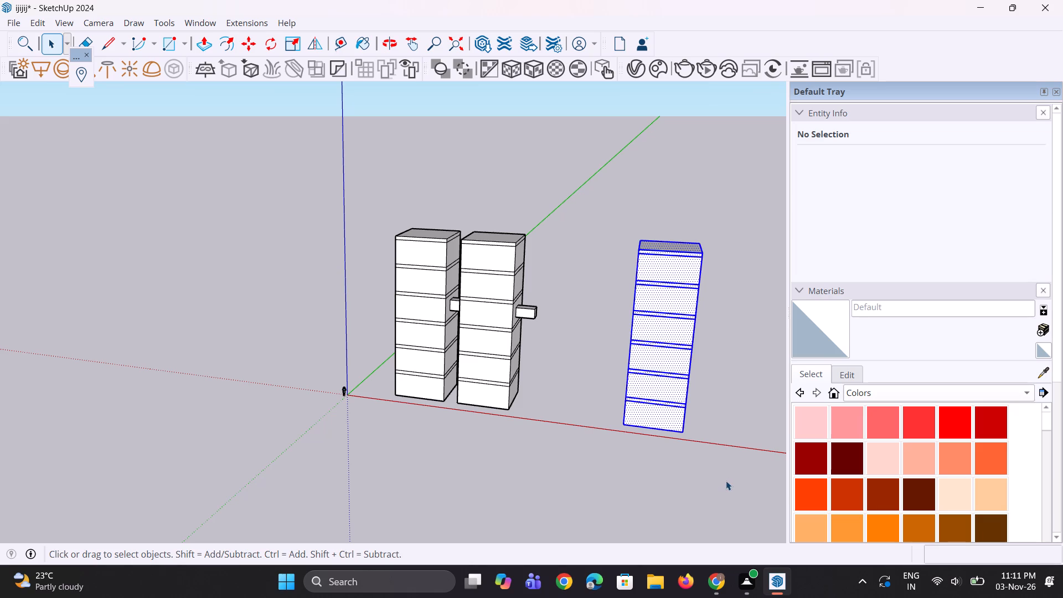
key(m)
scroll(652, 440, up, 6)
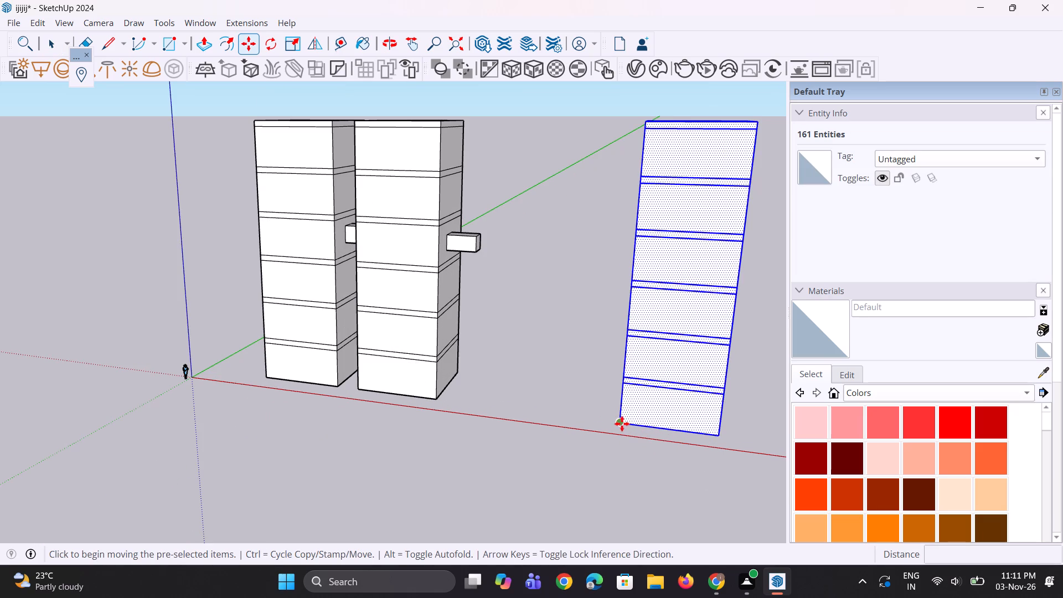
click(621, 424)
middle_drag(490, 408, 576, 424)
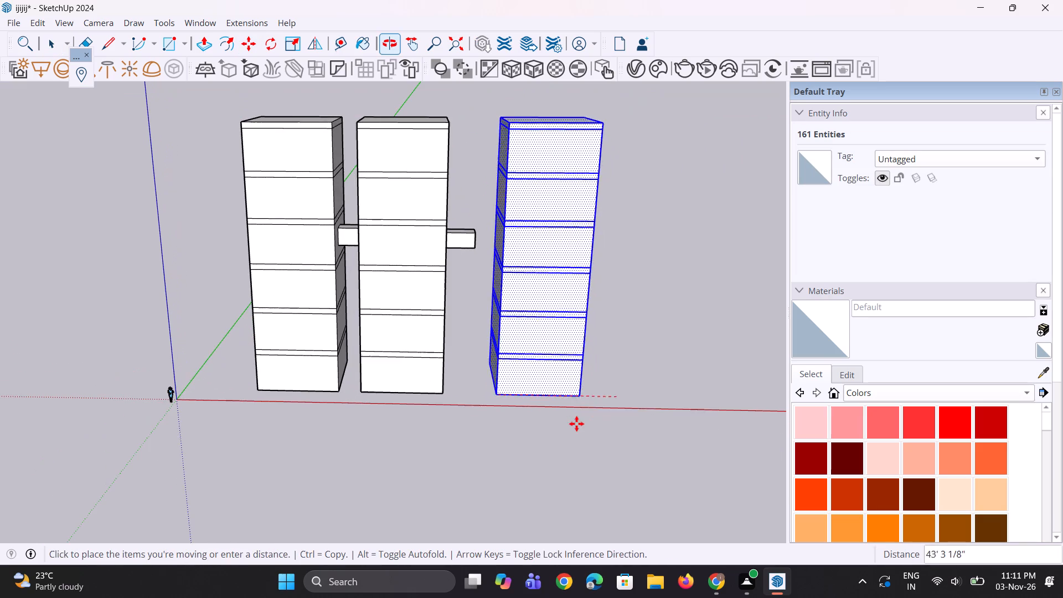
scroll(497, 399, up, 3)
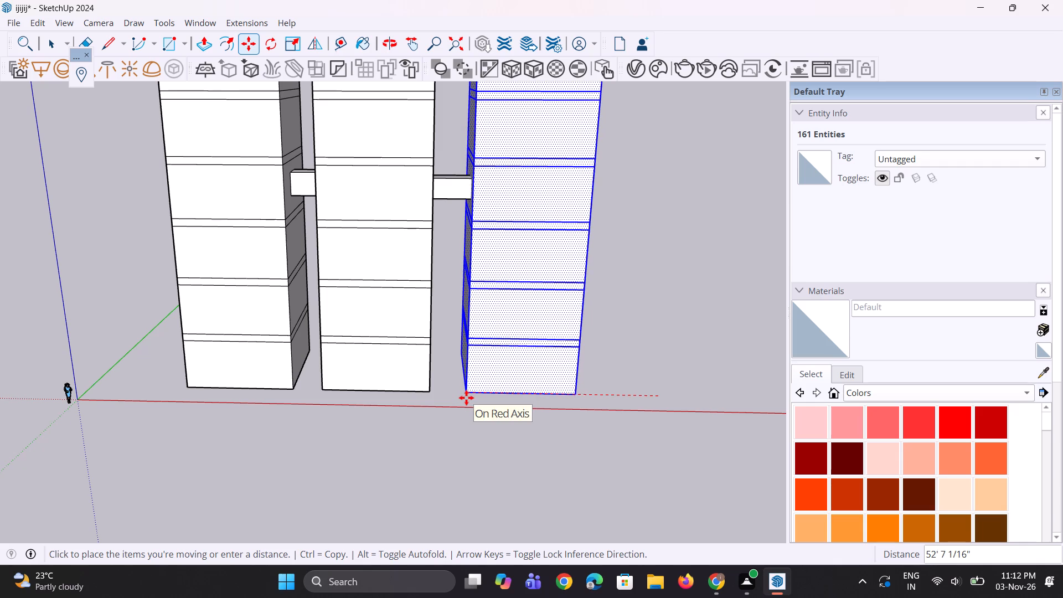
click(466, 398)
key(n)
key(space)
key(space)
click(647, 385)
Examine the row of three towers and their linking blocks from several angles.
scroll(515, 439, down, 6)
middle_drag(532, 424, 524, 424)
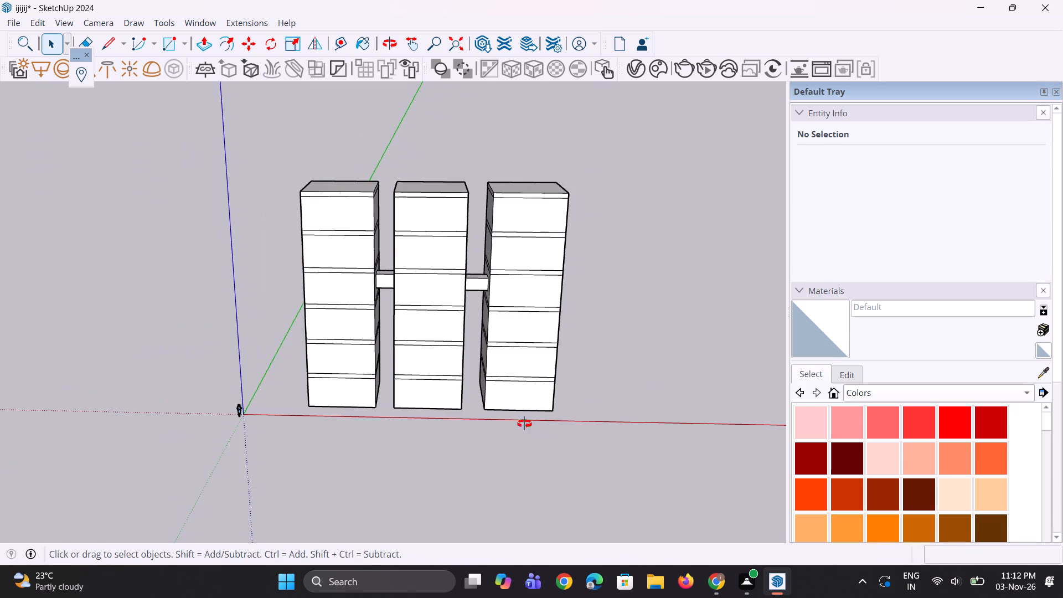
middle_drag(524, 424, 462, 404)
scroll(458, 401, down, 2)
scroll(437, 372, up, 3)
middle_drag(436, 370, 357, 366)
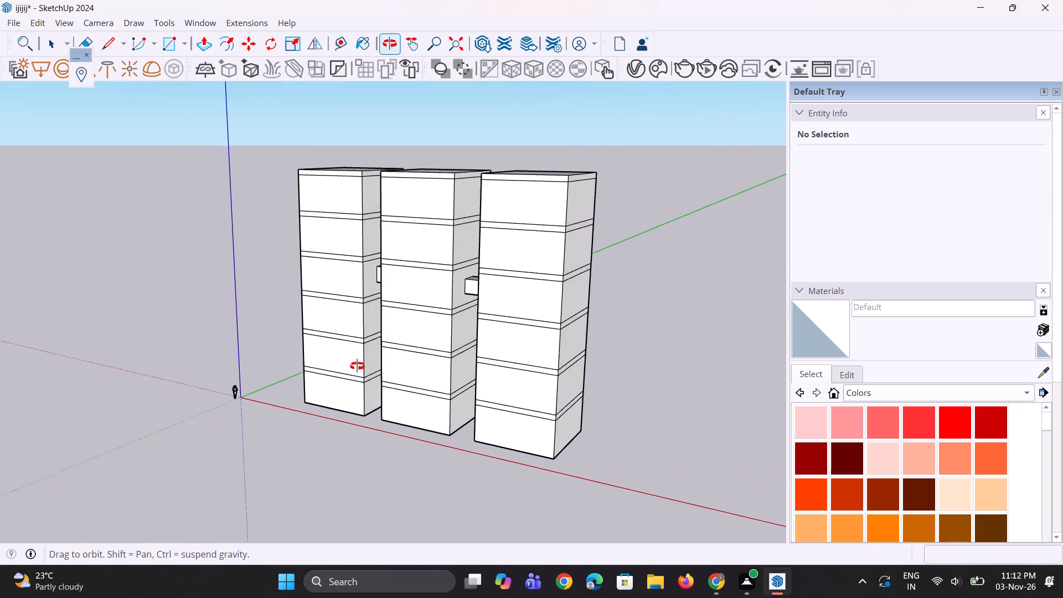
middle_drag(357, 366, 353, 390)
scroll(586, 420, down, 2)
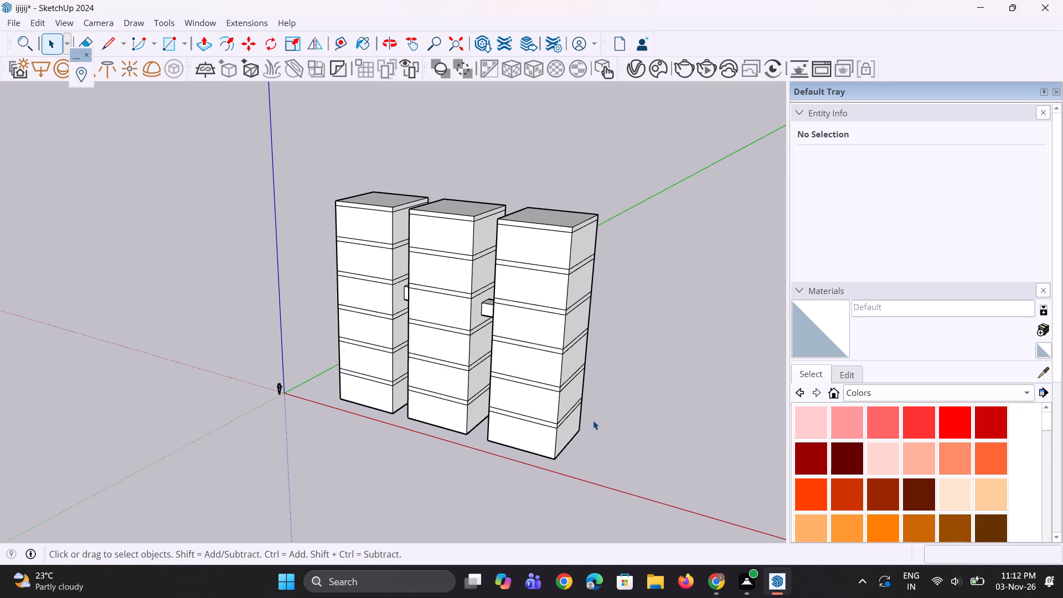
middle_drag(641, 420, 611, 456)
scroll(572, 425, up, 2)
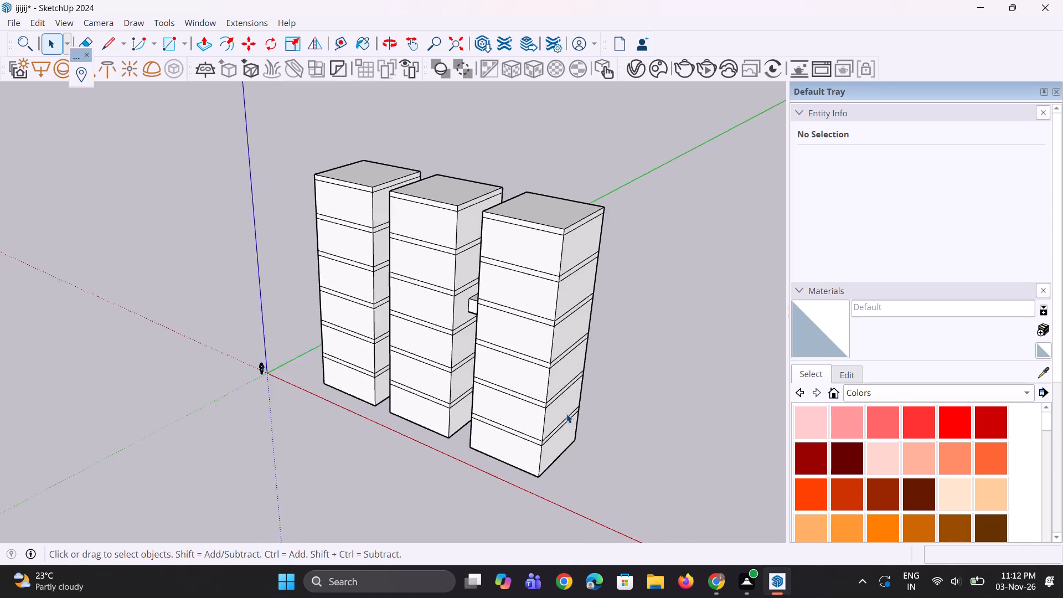
scroll(566, 414, up, 2)
scroll(519, 362, up, 3)
scroll(554, 467, down, 5)
middle_drag(550, 465, 532, 444)
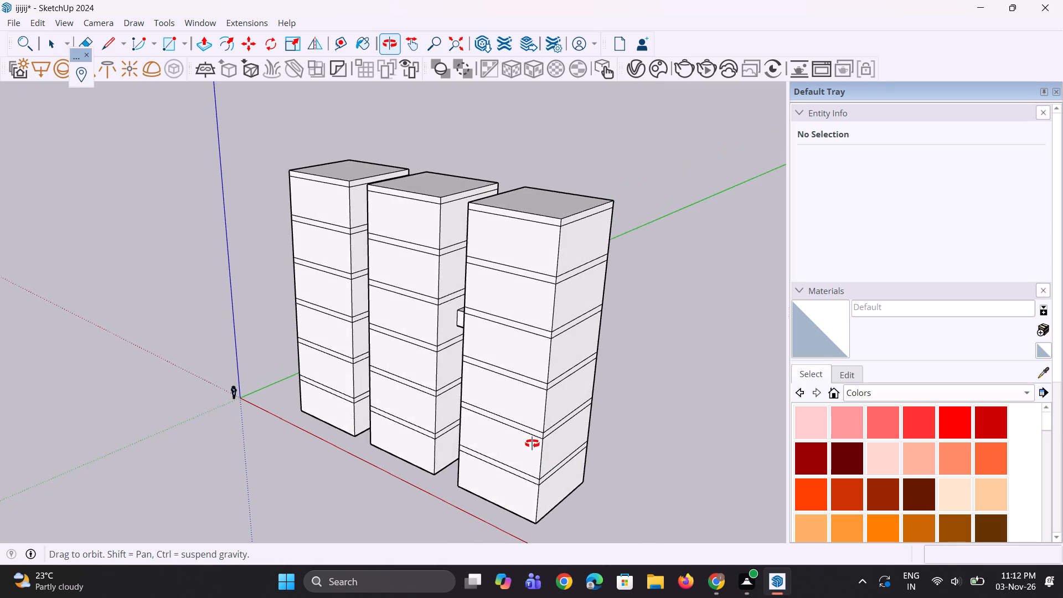
middle_drag(532, 444, 512, 436)
Push the front face of the block between the middle and third towers back about 3' 9".
scroll(479, 348, up, 4)
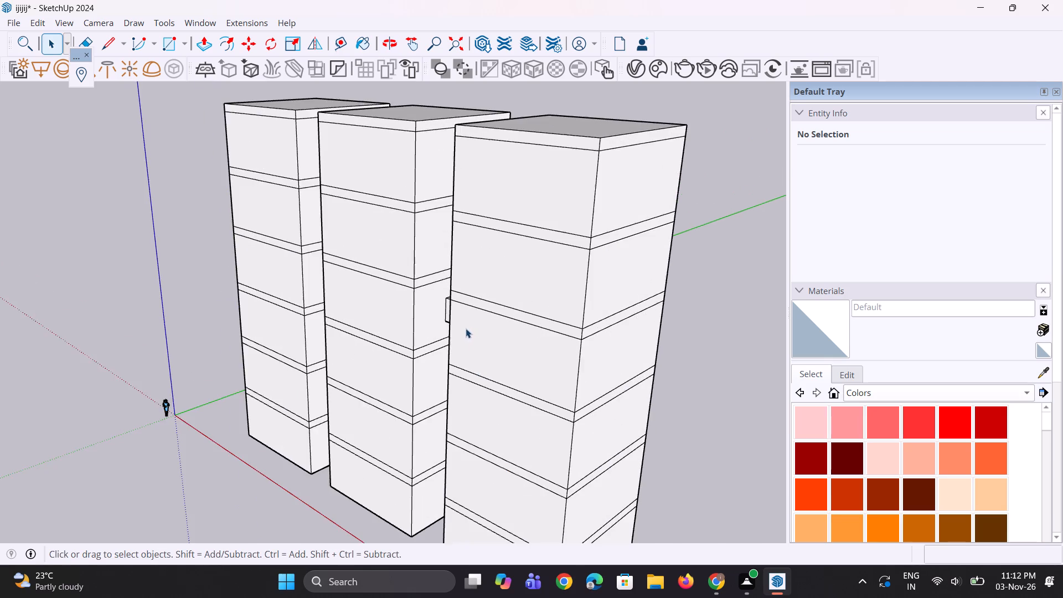
scroll(465, 329, up, 4)
middle_drag(464, 329, 567, 395)
key(p)
scroll(481, 326, up, 2)
click(481, 321)
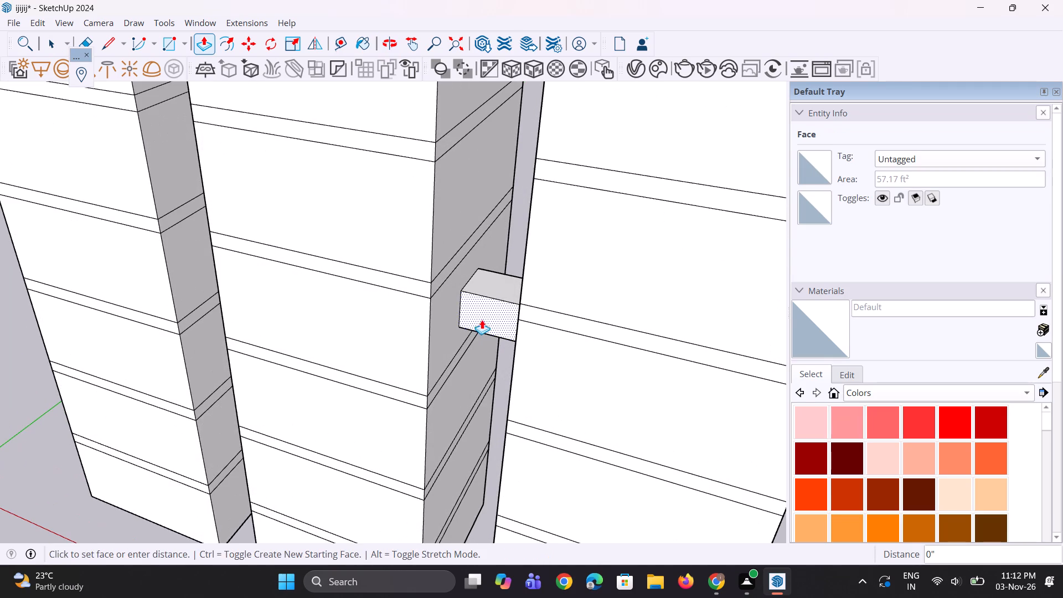
click(493, 308)
Repeat the same push on the front face of the block between the first and middle towers.
middle_drag(549, 297, 619, 289)
scroll(619, 289, up, 1)
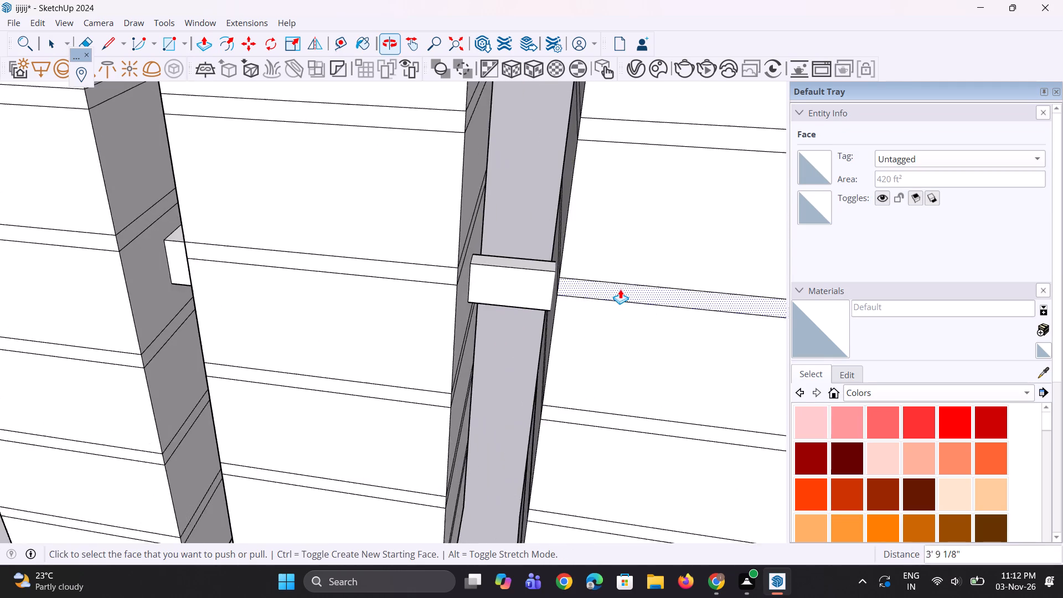
scroll(623, 288, down, 5)
scroll(315, 271, up, 1)
double_click(322, 271)
Leave Push/Pull and examine the three towers and the recessed linking blocks from several angles.
middle_drag(390, 294, 302, 256)
scroll(300, 256, down, 5)
middle_drag(539, 336, 452, 313)
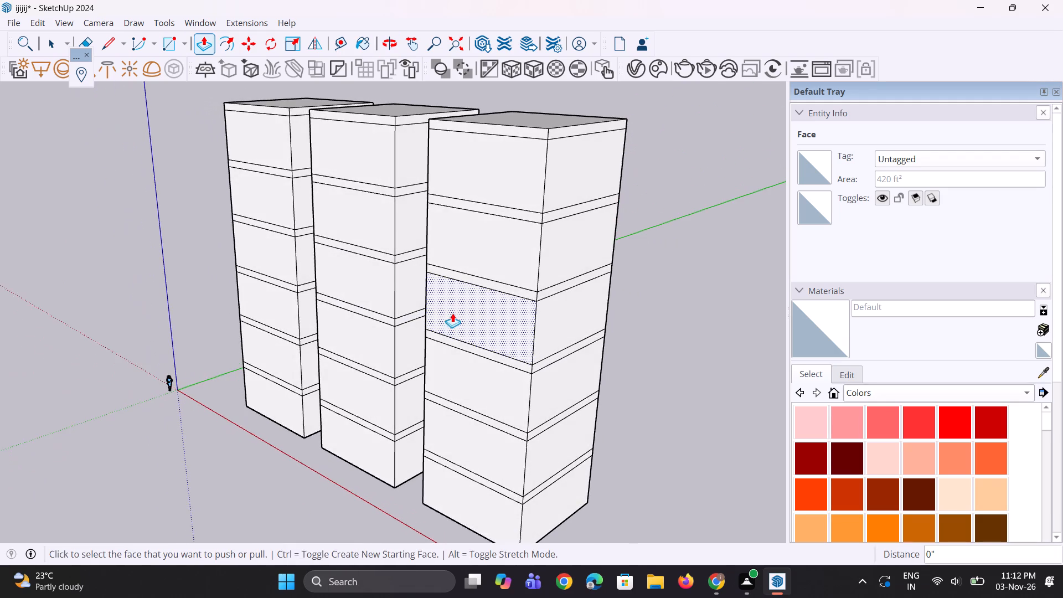
scroll(453, 312, down, 5)
key(space)
key(space)
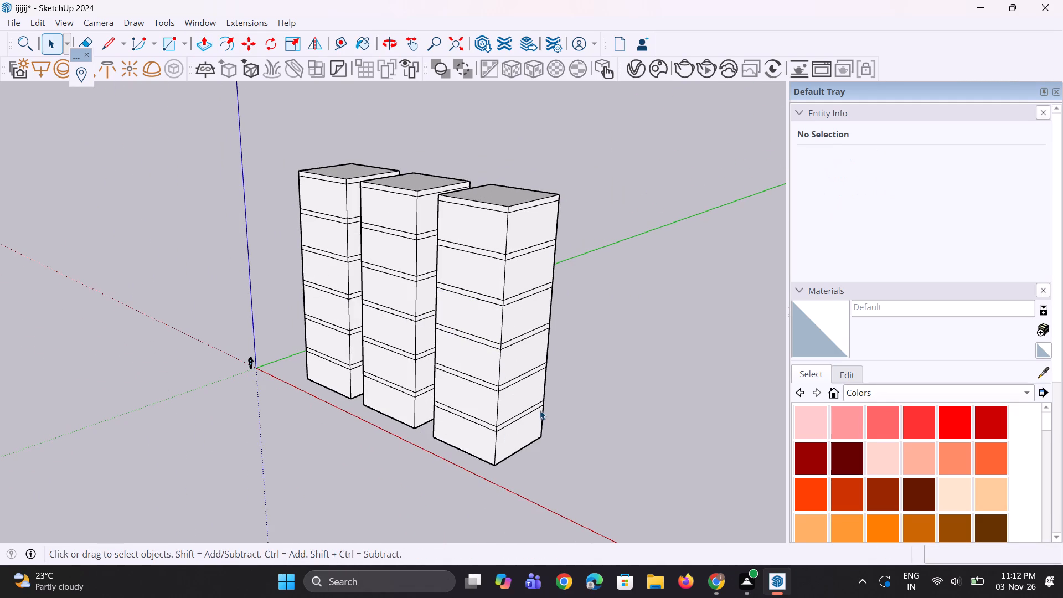
scroll(536, 408, down, 2)
scroll(440, 269, up, 3)
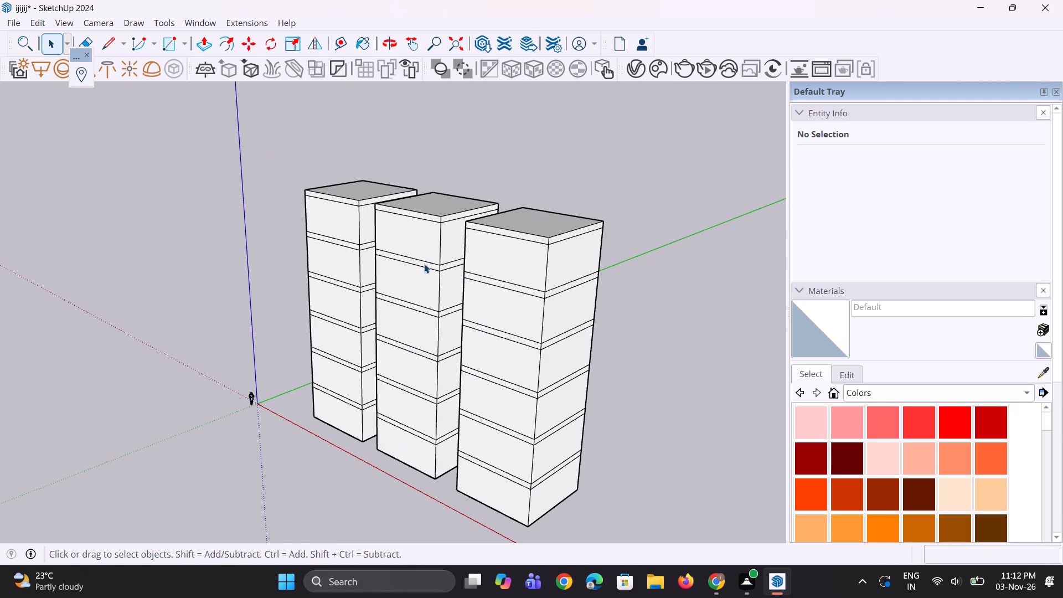
middle_drag(499, 372, 580, 371)
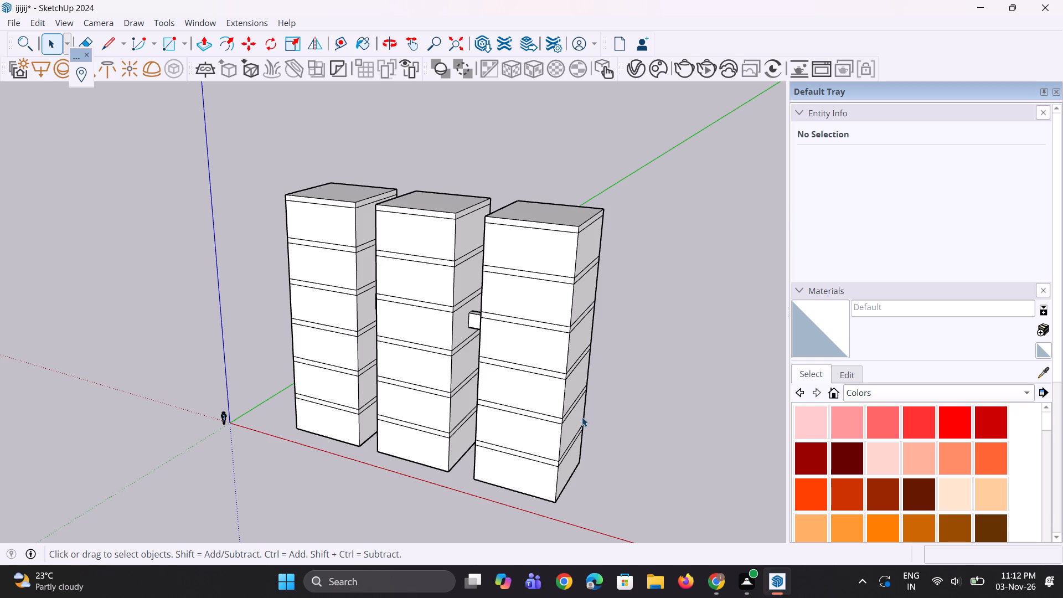
middle_drag(604, 404, 646, 403)
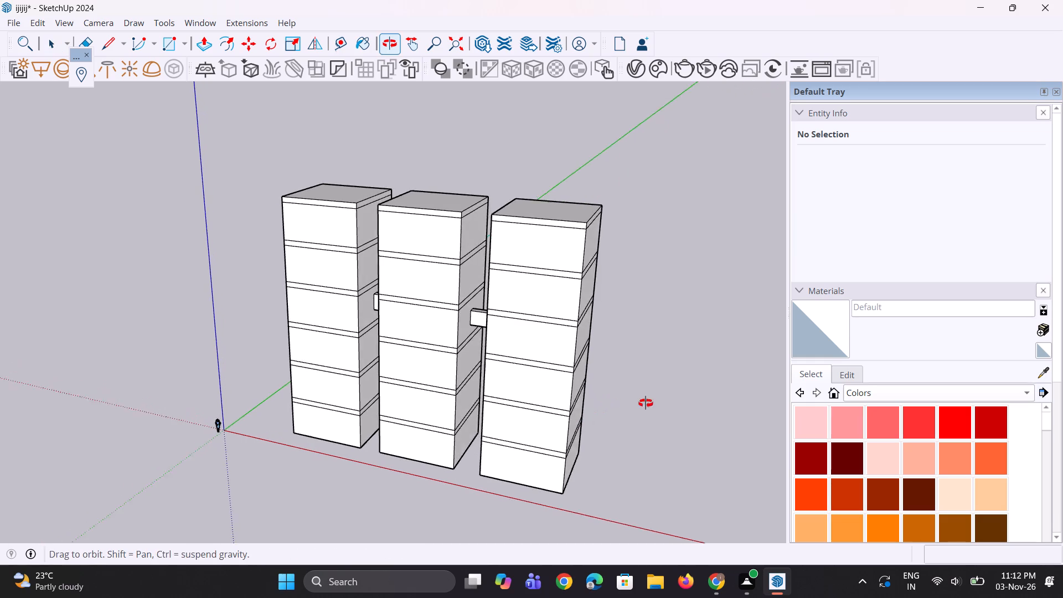
middle_drag(646, 403, 656, 401)
scroll(656, 401, down, 4)
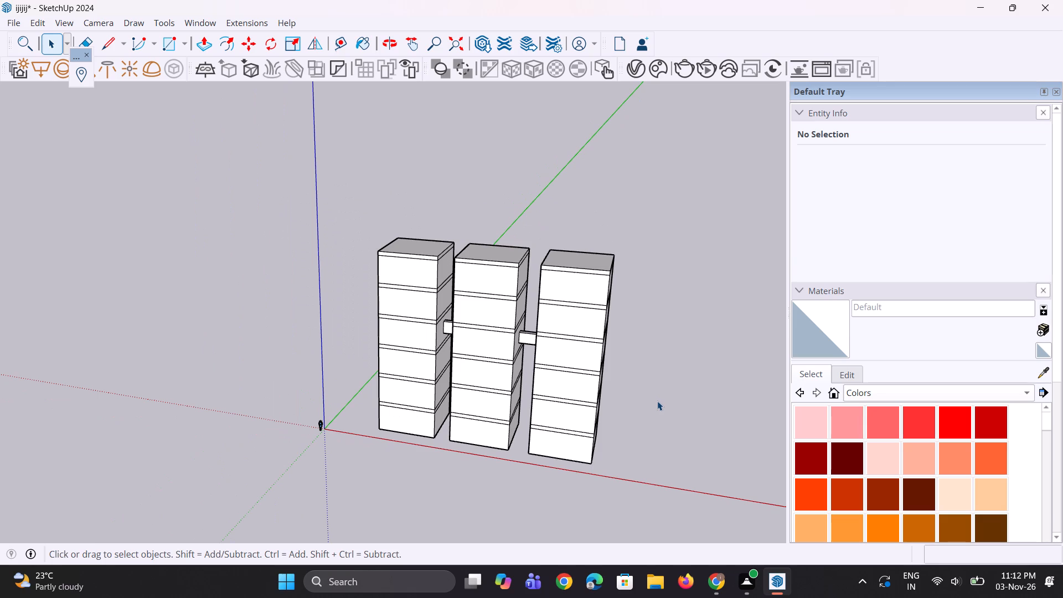
Copy the front roof edge of the tower nearest the origin about 2' back across the roof.
scroll(393, 296, up, 2)
scroll(410, 252, up, 3)
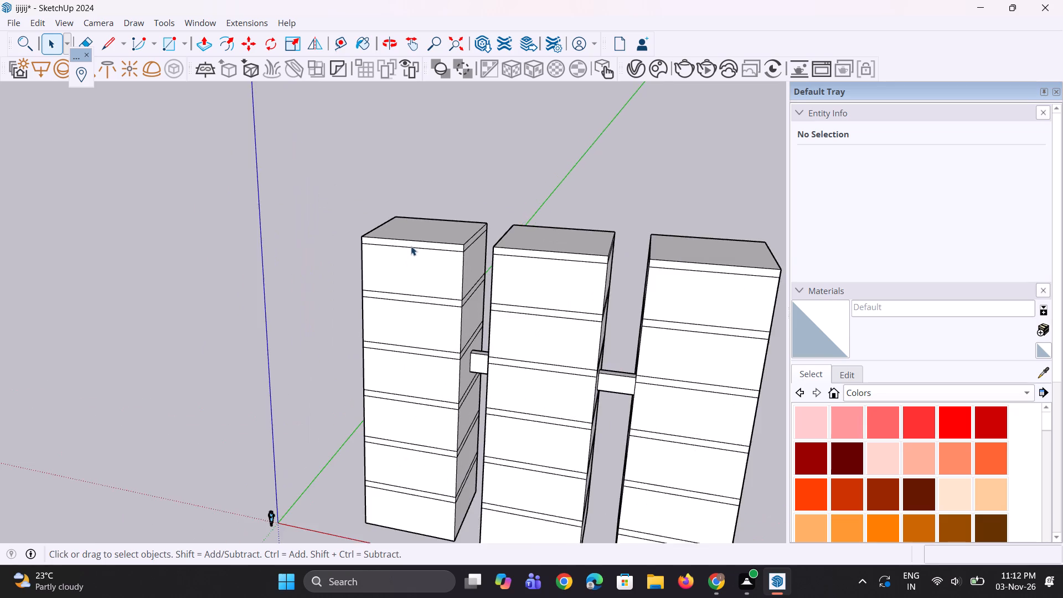
scroll(412, 244, up, 3)
click(417, 240)
middle_drag(358, 270, 386, 389)
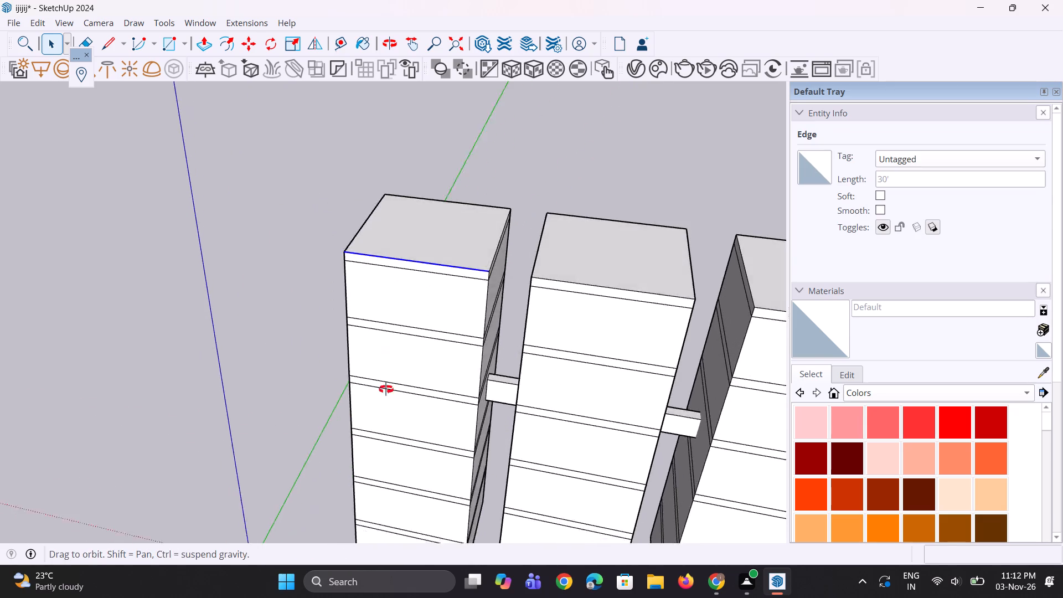
middle_drag(386, 389, 396, 426)
key(m)
scroll(347, 335, up, 3)
scroll(356, 256, up, 2)
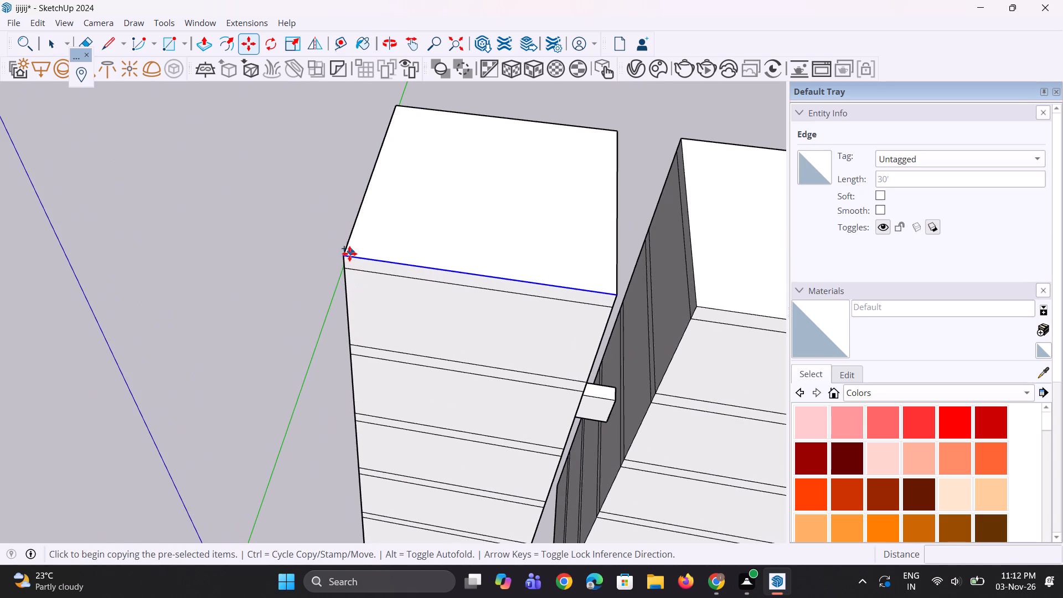
click(345, 256)
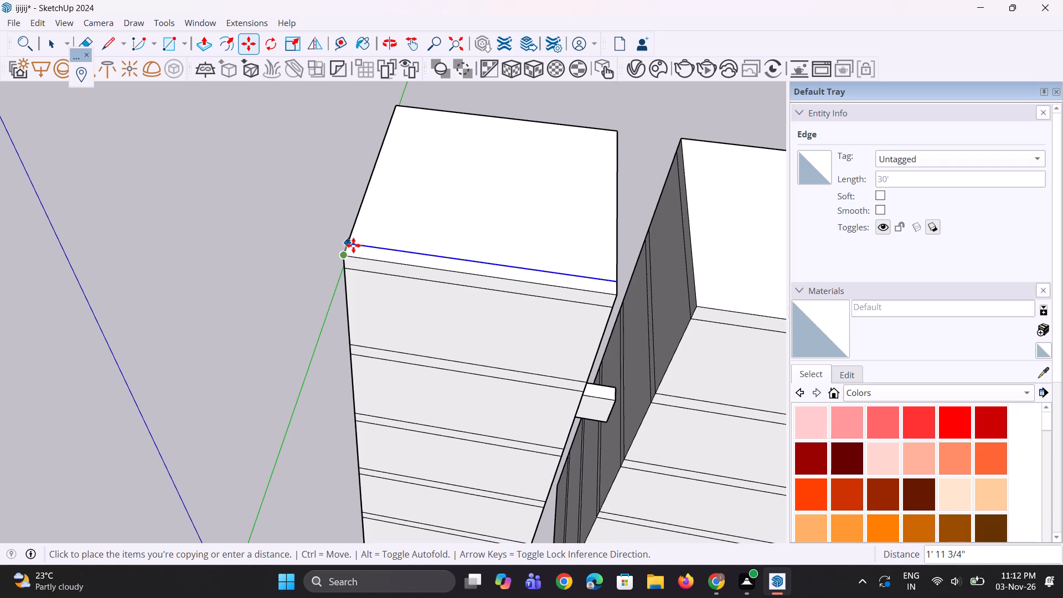
click(353, 245)
Pull the narrow strip along the first tower's front roof edge up 2' as a parapet.
key(p)
scroll(371, 254, up, 5)
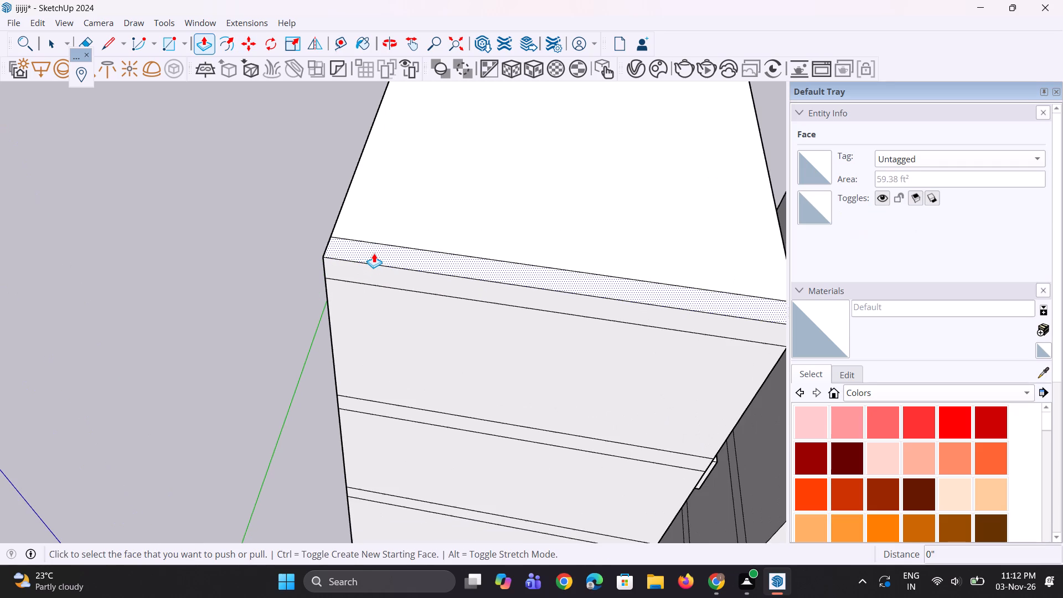
click(374, 253)
scroll(388, 239, down, 9)
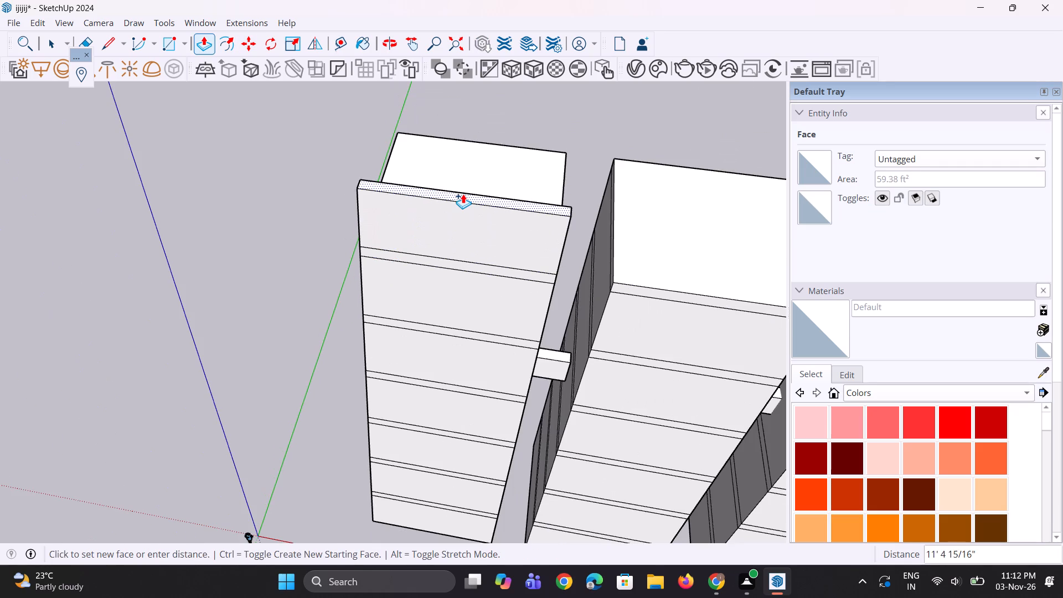
text(2')
key(Return)
Pull the top face of the first tower's front parapet up about 2' 10" more.
middle_drag(471, 276, 477, 245)
scroll(495, 234, up, 6)
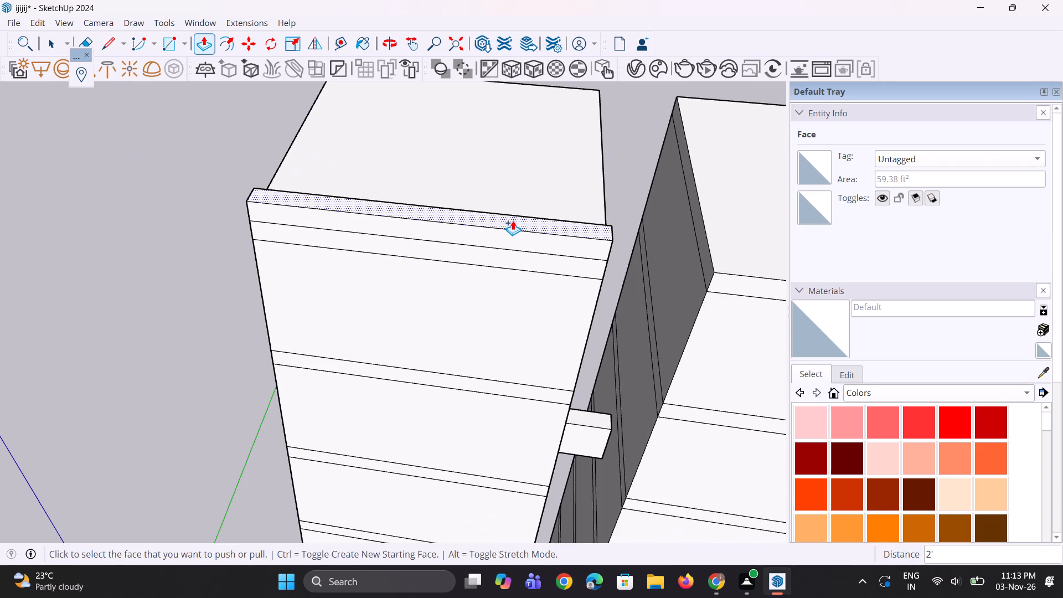
click(513, 220)
click(524, 192)
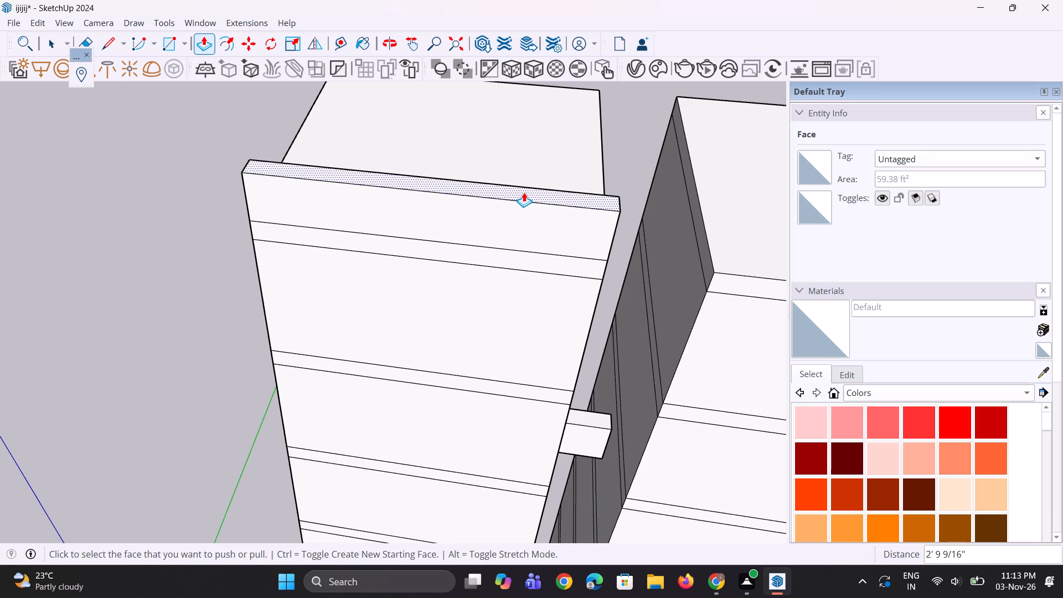
Push the parapet's top face down about 5", then leave Push/Pull and clear the selection.
scroll(467, 250, down, 4)
middle_drag(465, 252, 446, 272)
scroll(456, 338, down, 2)
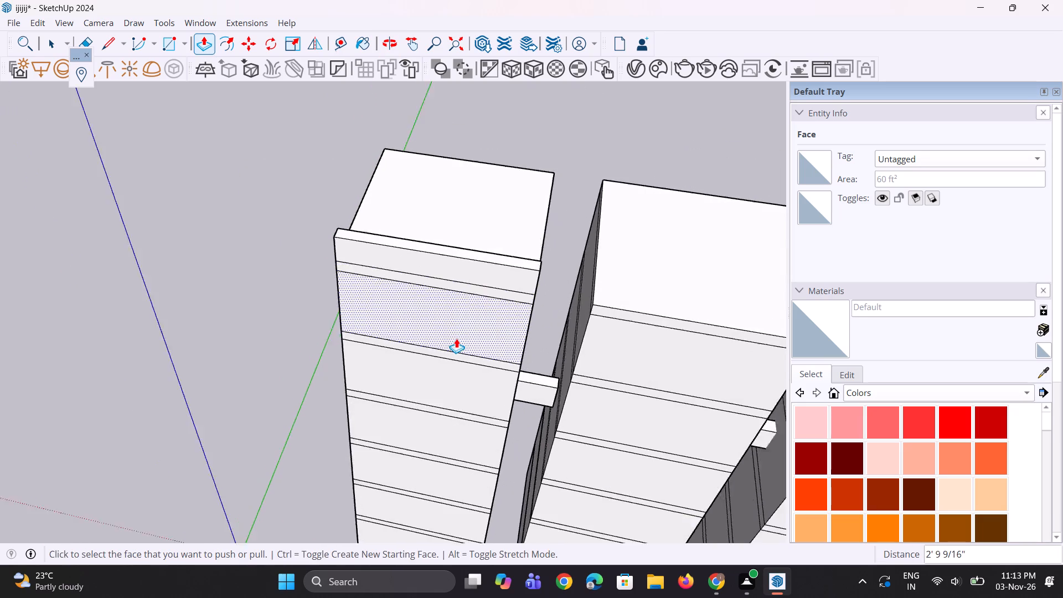
scroll(456, 338, down, 3)
middle_drag(456, 338, 469, 230)
scroll(477, 221, up, 10)
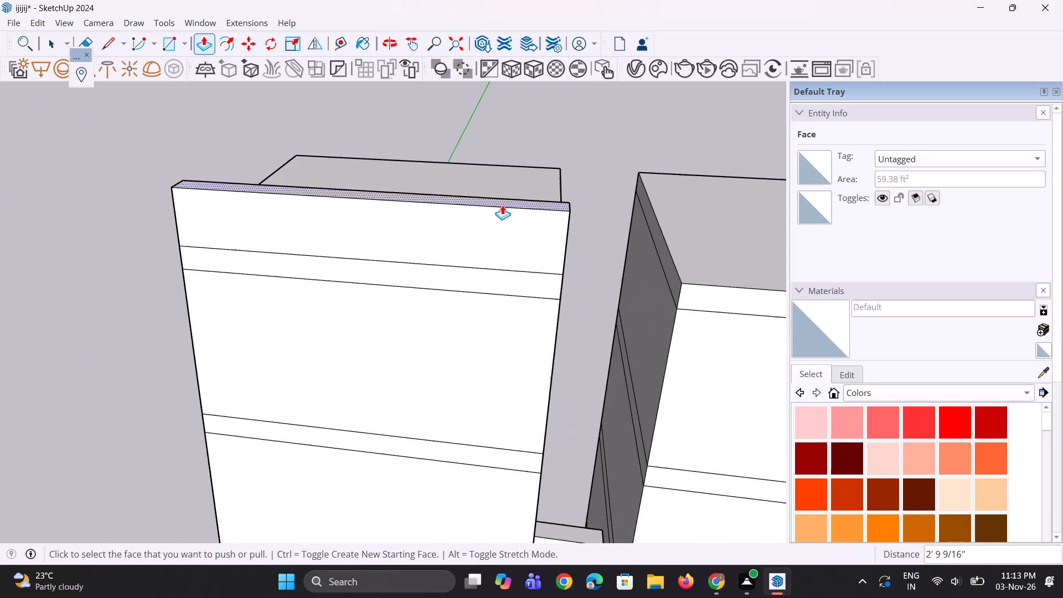
click(502, 205)
click(503, 210)
scroll(487, 308, down, 5)
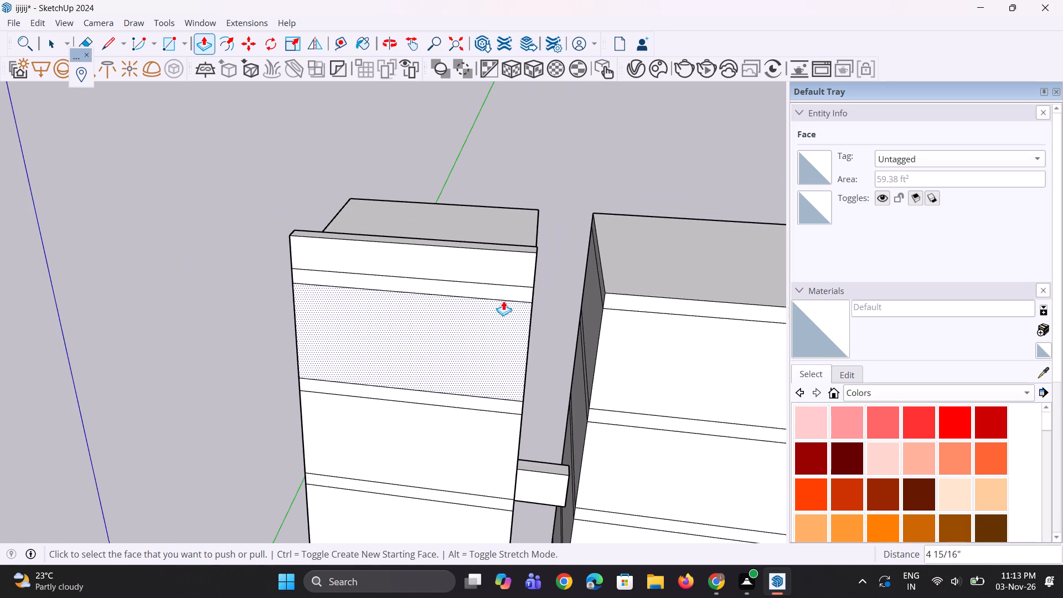
key(Escape)
key(space)
key(space)
click(564, 176)
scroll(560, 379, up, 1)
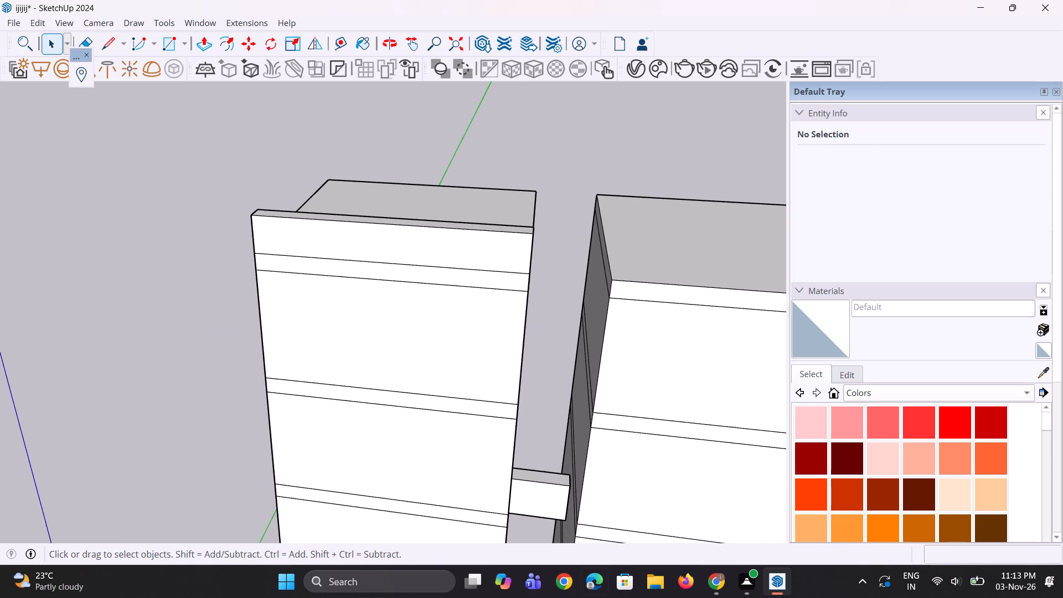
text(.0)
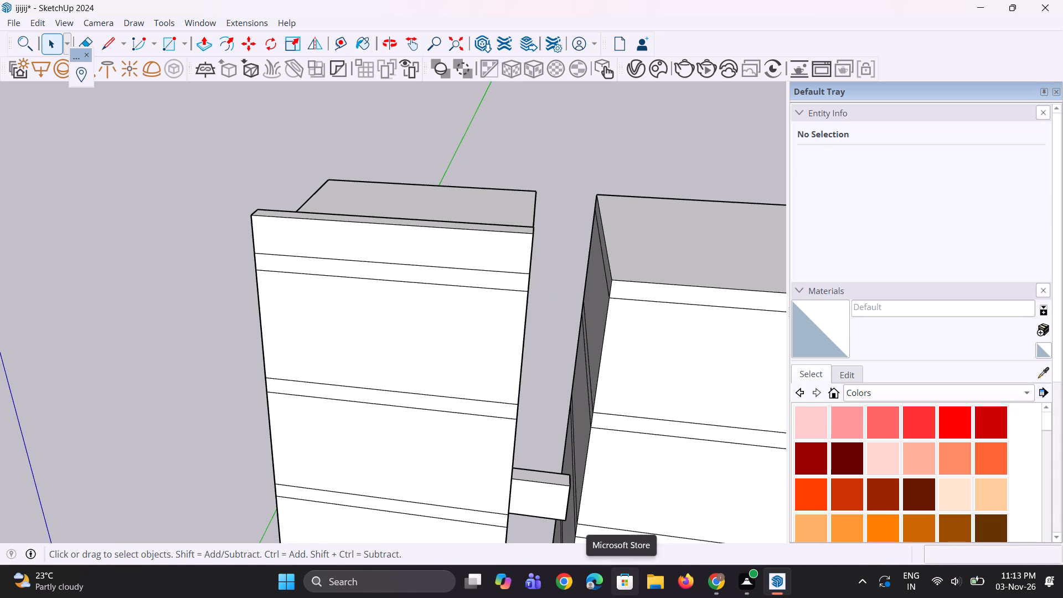
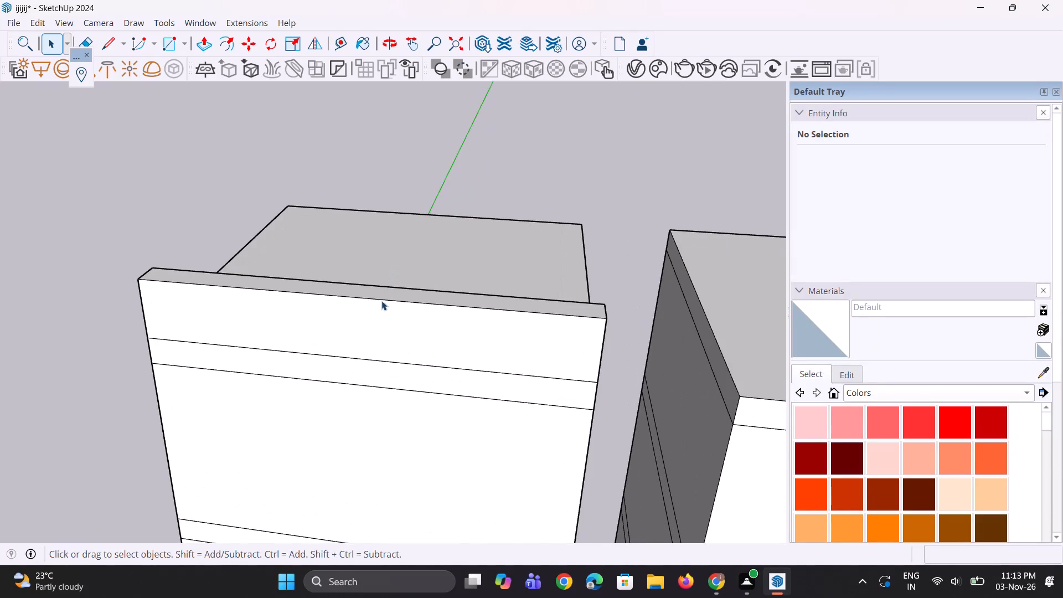
Copy the second tower's front roof edge a short distance back across the roof to mark a narrow front strip.
middle_drag(220, 302, 348, 305)
scroll(211, 335, down, 4)
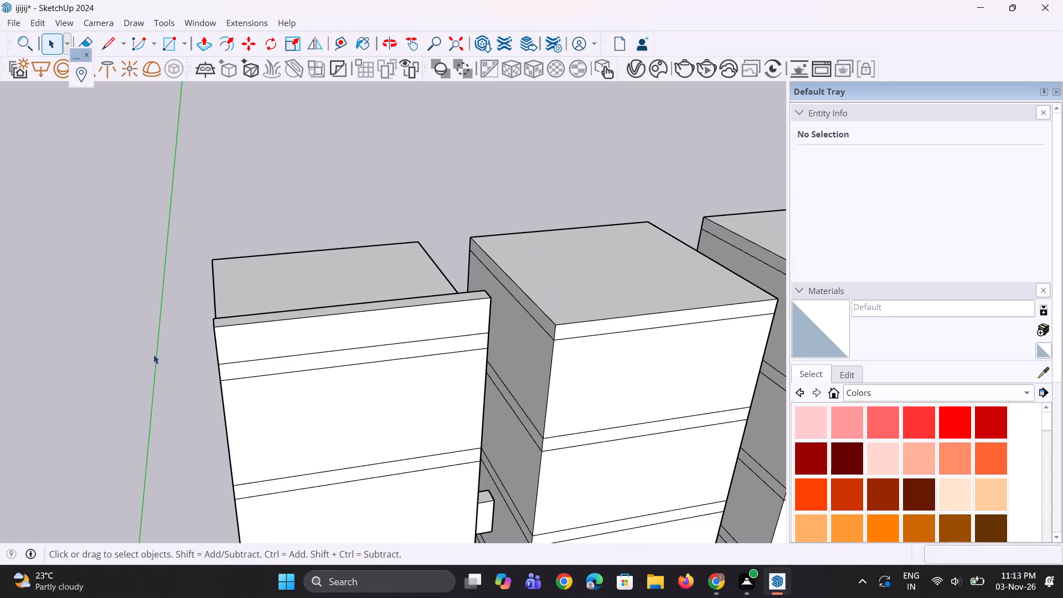
scroll(153, 354, down, 5)
key(p)
scroll(421, 383, up, 2)
scroll(403, 310, up, 2)
key(space)
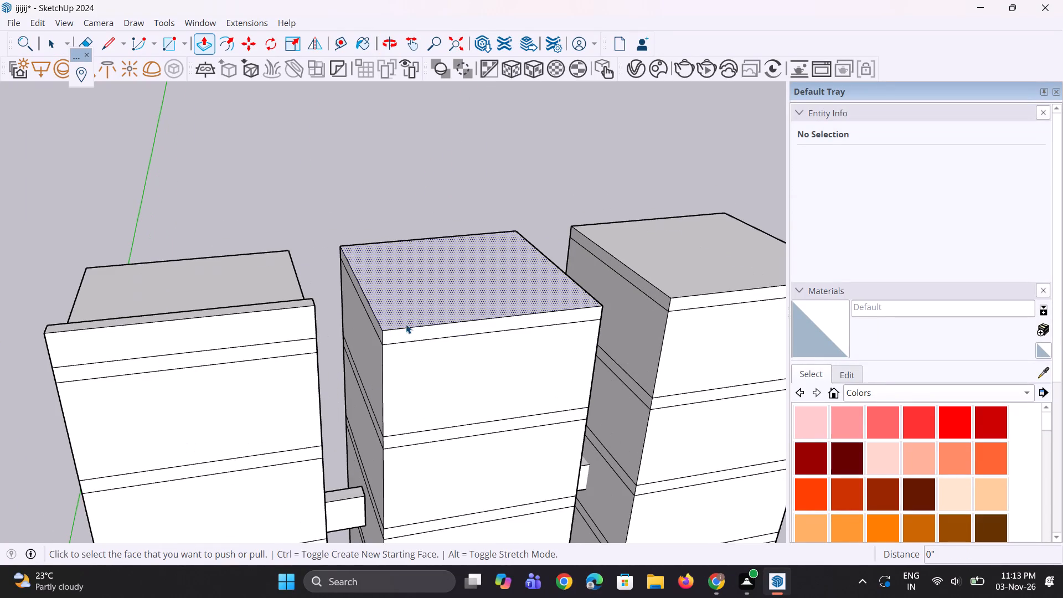
click(399, 328)
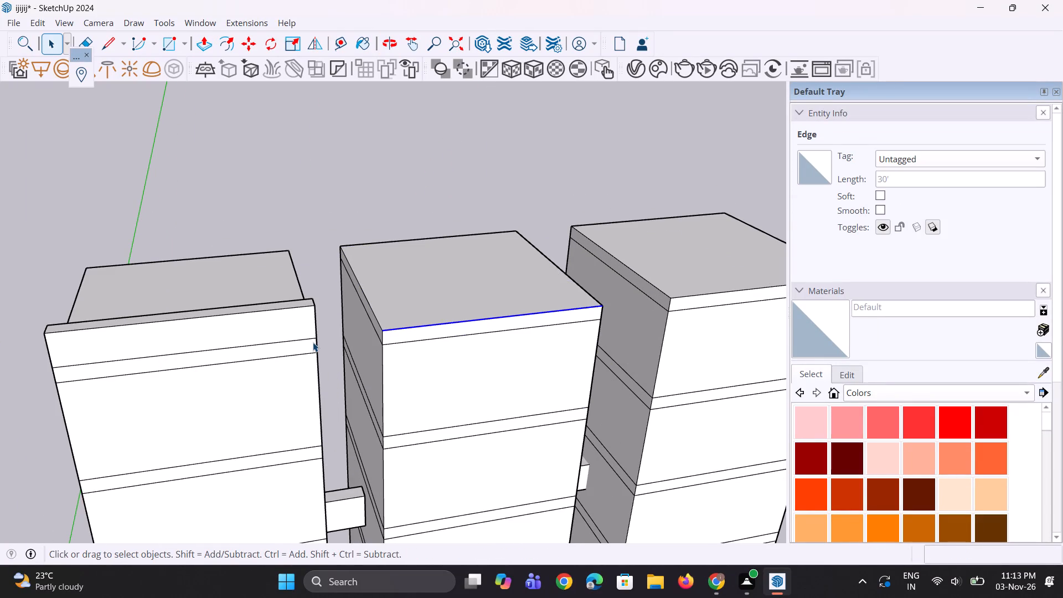
middle_drag(313, 344, 318, 378)
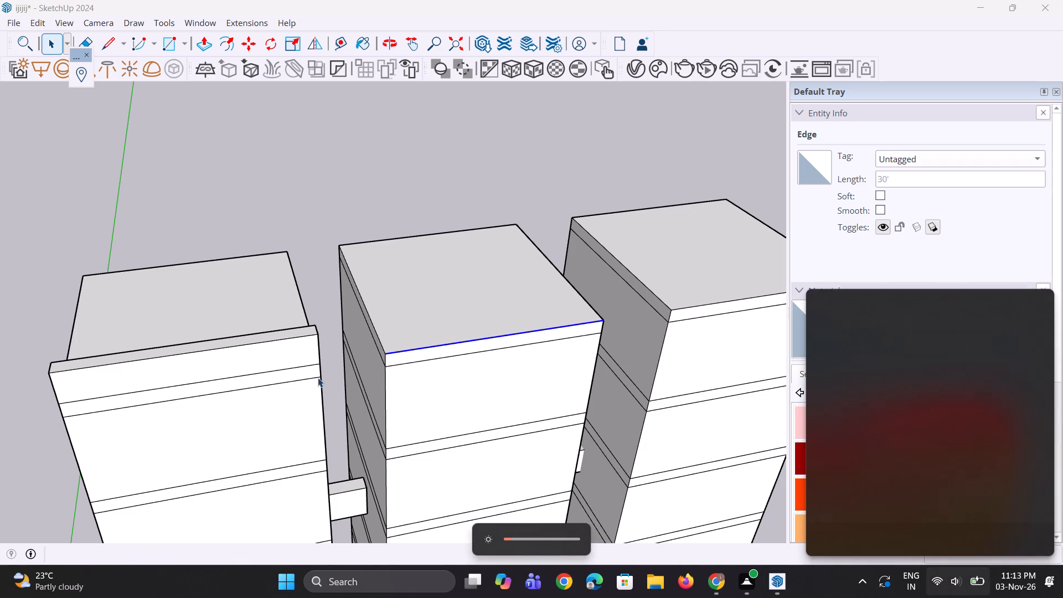
click(277, 164)
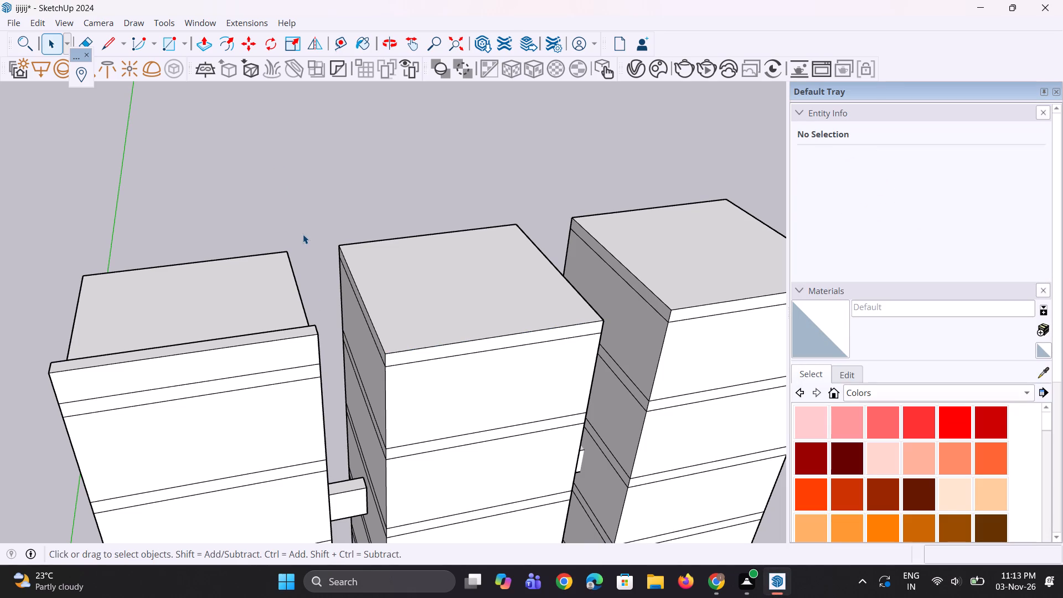
click(429, 349)
scroll(371, 359, up, 2)
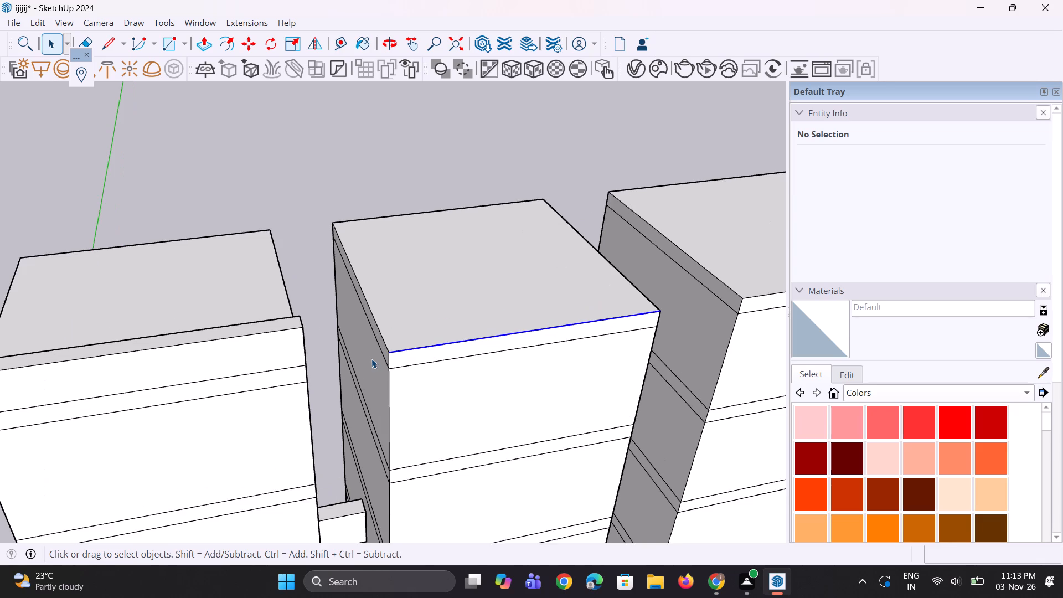
key(m)
scroll(373, 359, up, 2)
click(396, 350)
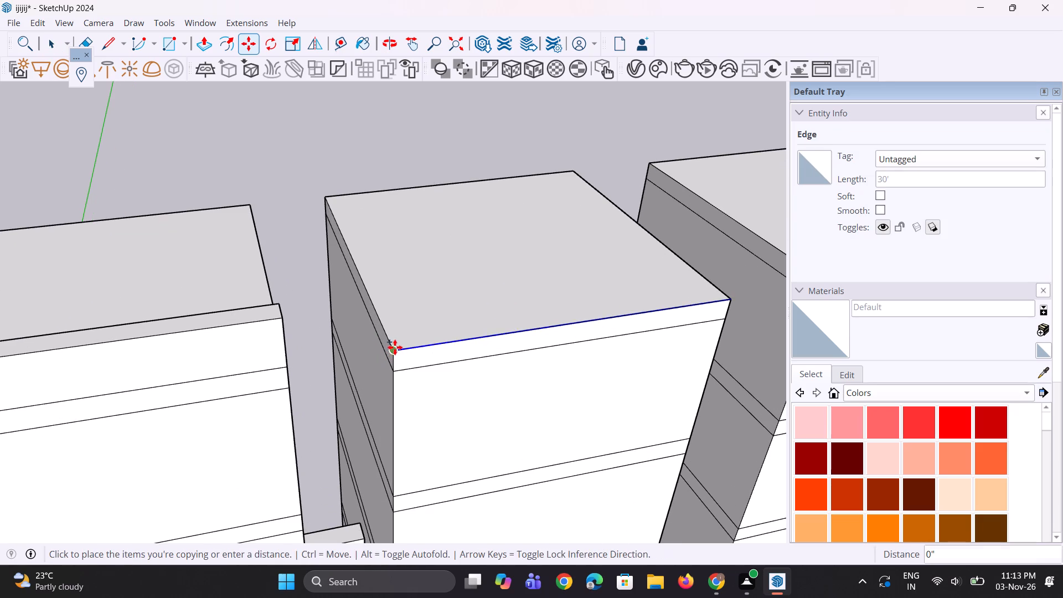
click(392, 338)
middle_drag(396, 348, 397, 353)
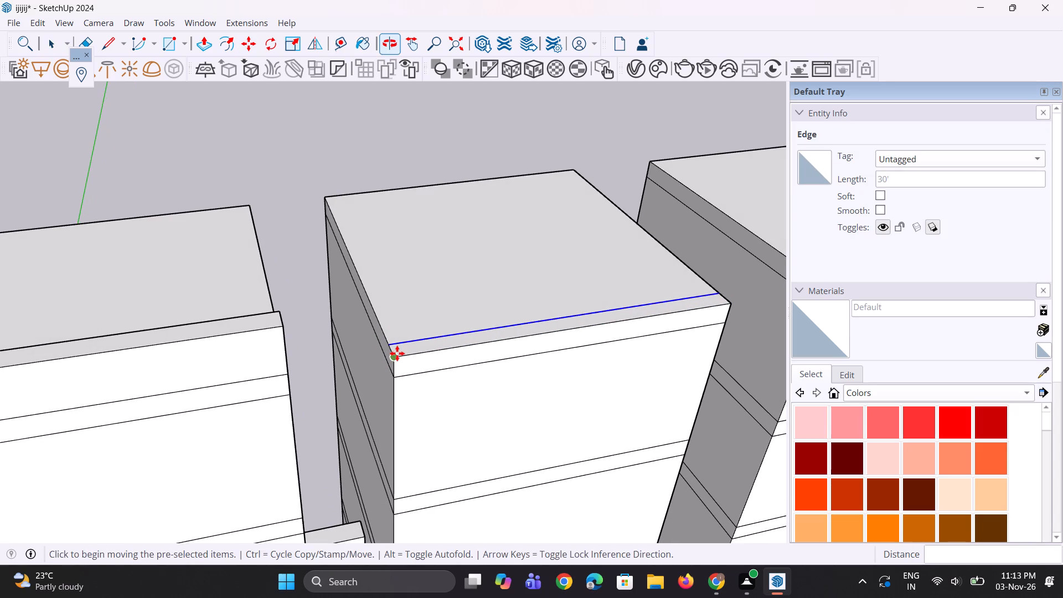
Pull the second tower's front roof strip up about 4' 5", level with the top of the first tower's parapet.
key(p)
scroll(400, 353, up, 3)
click(415, 346)
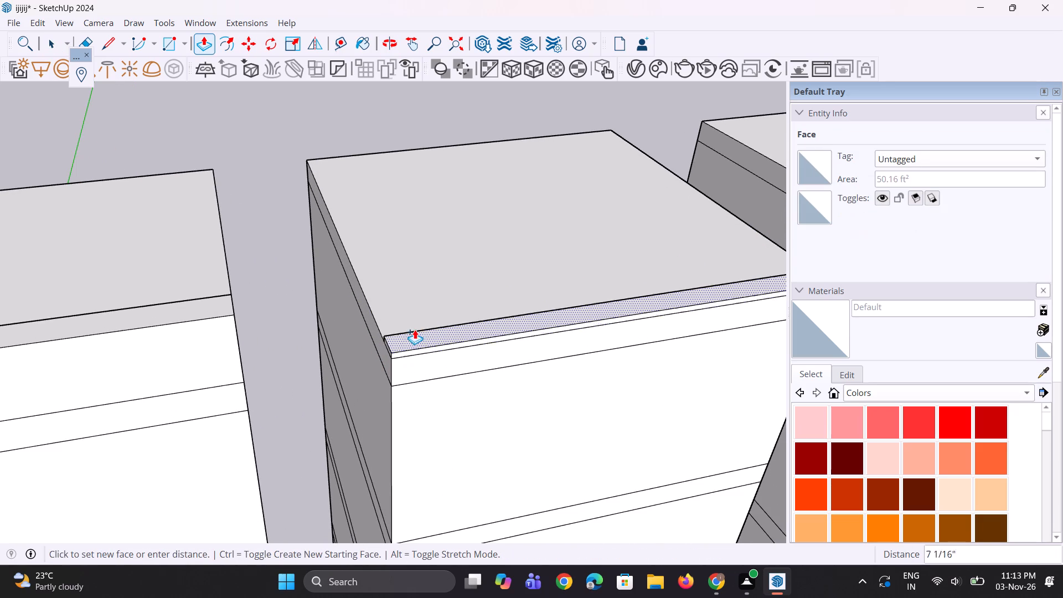
scroll(416, 326, down, 5)
click(309, 315)
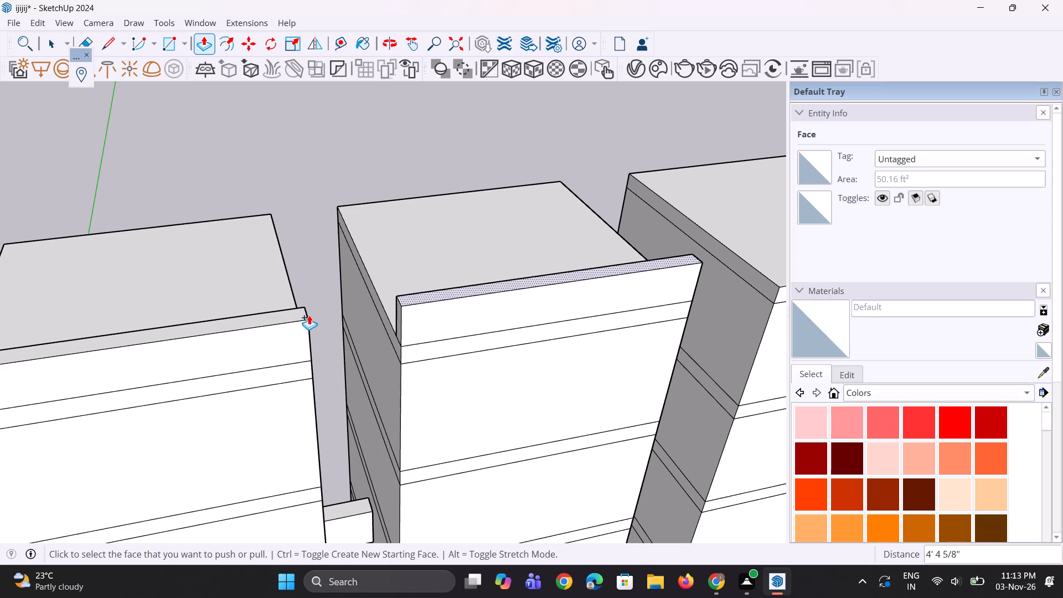
Copy the third tower's front roof edge about 1' 8 1/2" back across its roof.
middle_drag(510, 323, 376, 230)
scroll(386, 270, down, 10)
middle_drag(389, 274, 409, 334)
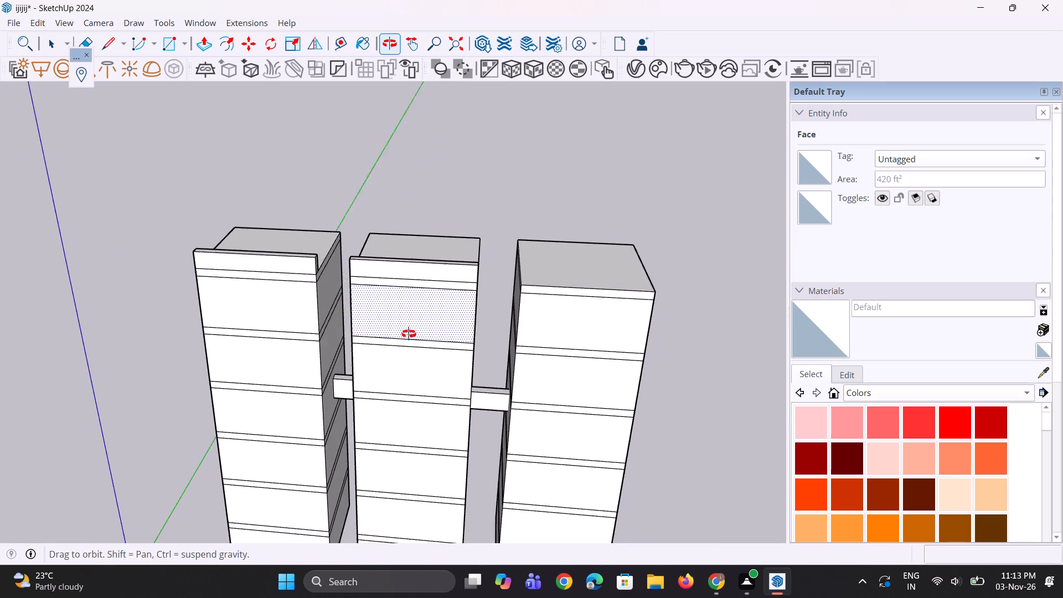
middle_drag(409, 334, 409, 334)
key(space)
key(space)
scroll(528, 302, up, 2)
middle_drag(527, 301, 532, 394)
scroll(547, 334, up, 3)
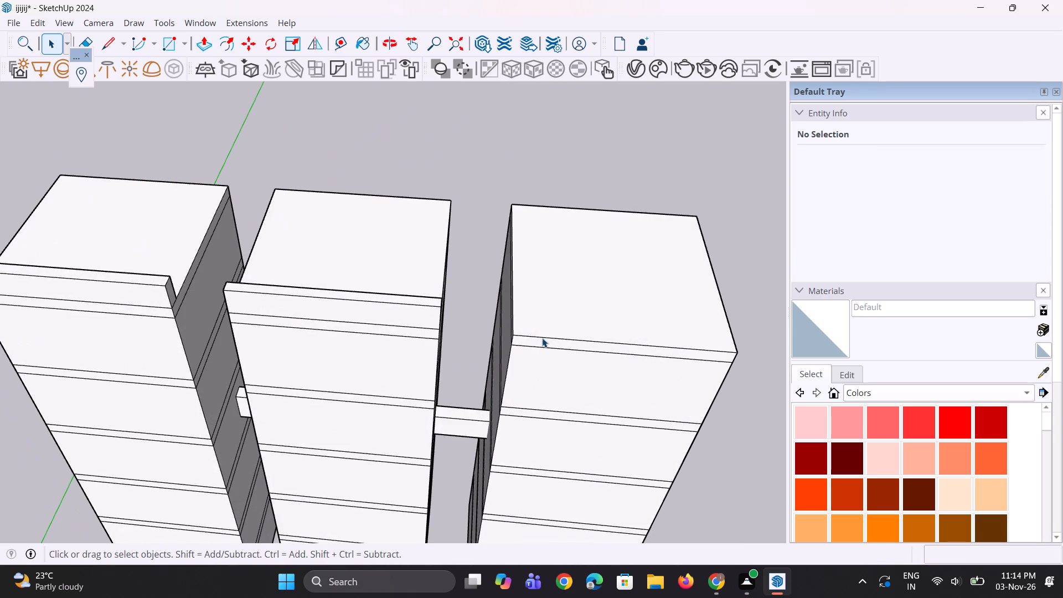
click(542, 338)
key(m)
scroll(528, 340, up, 5)
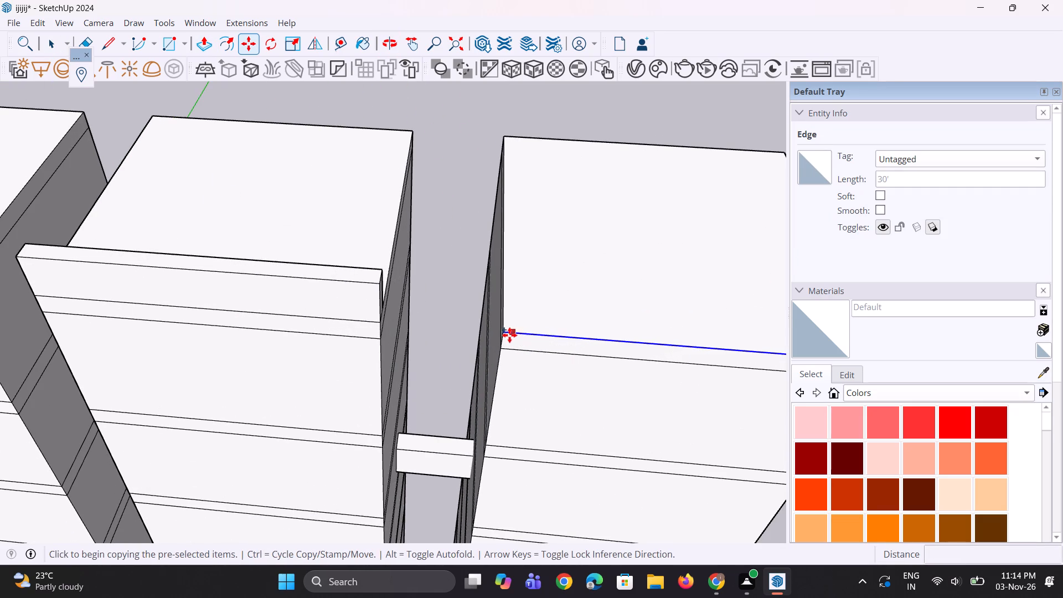
click(505, 335)
click(505, 317)
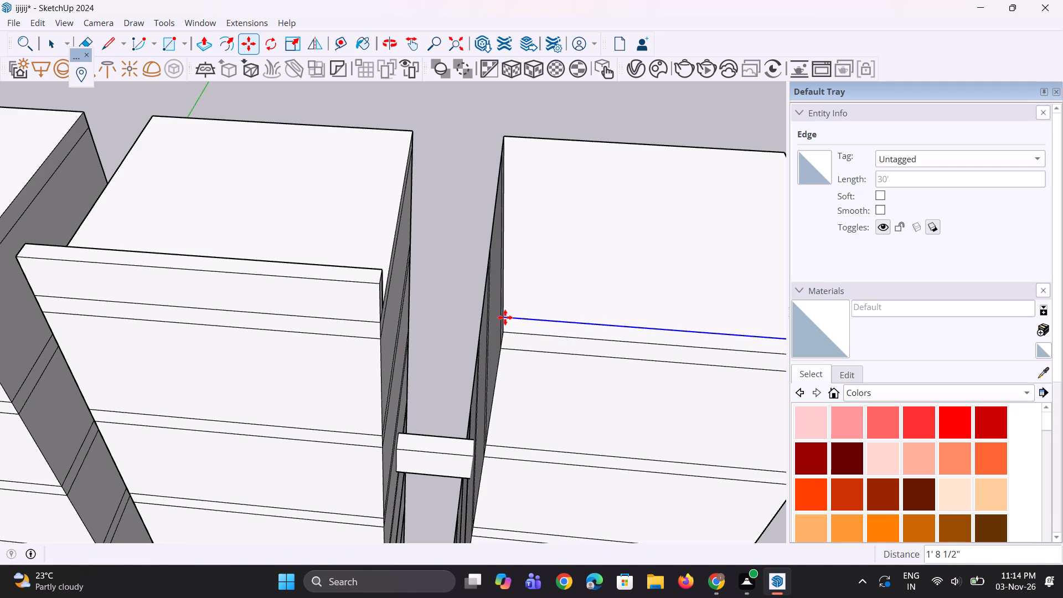
Pull the third tower's front roof strip up about 4' 5", level with the second tower's parapet.
key(p)
scroll(529, 329, up, 2)
click(529, 329)
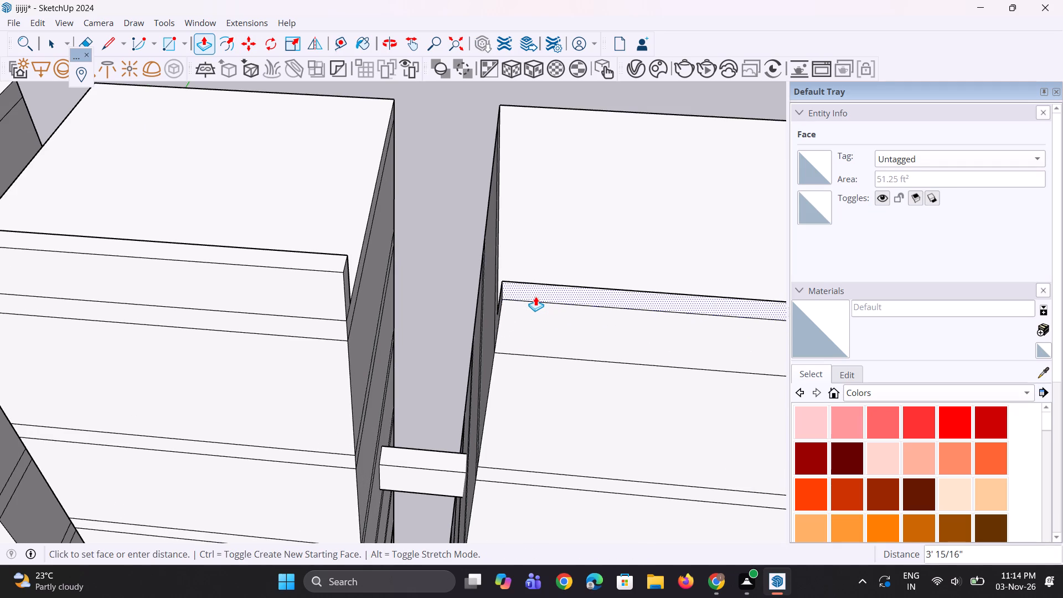
scroll(534, 296, down, 3)
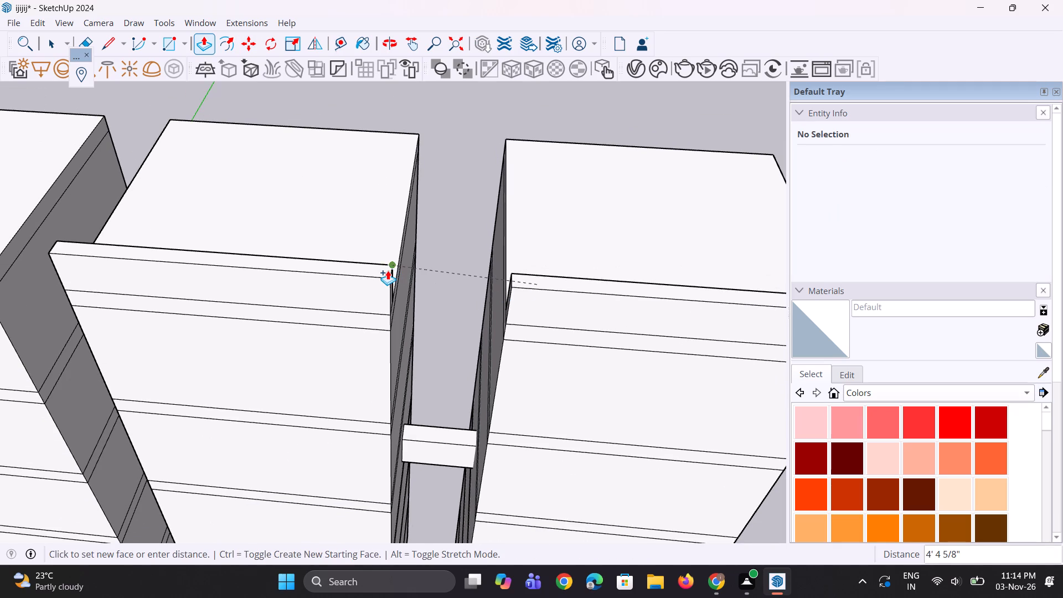
click(388, 270)
Push the front face of the block linking the first two towers back about 10", and repeat it on the other linking block.
middle_drag(370, 303, 326, 327)
scroll(329, 315, down, 6)
middle_drag(303, 316, 292, 317)
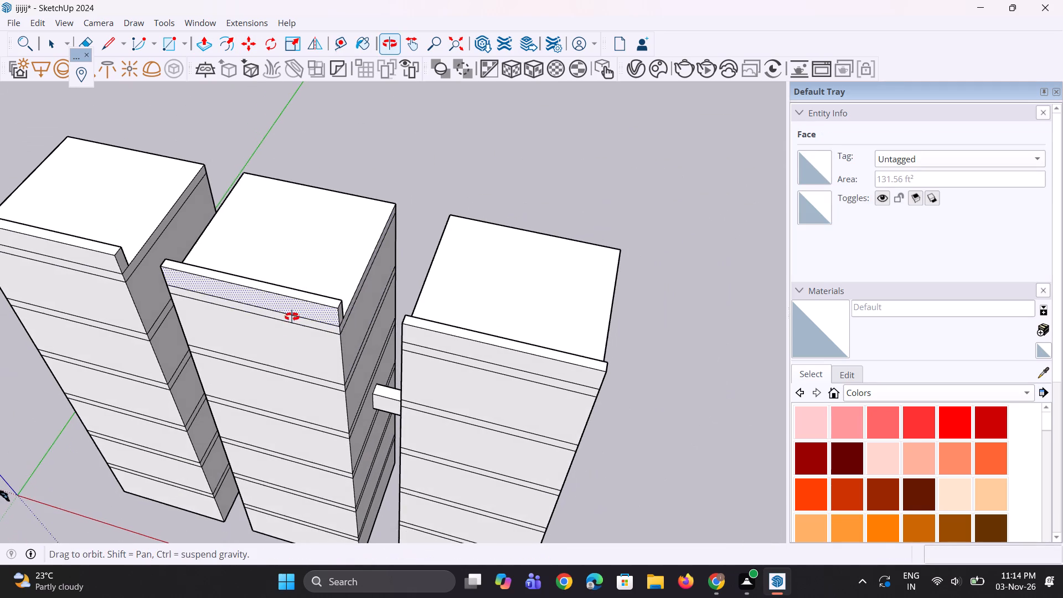
middle_drag(292, 317, 291, 317)
scroll(157, 332, up, 1)
middle_drag(157, 332, 219, 260)
scroll(240, 339, down, 5)
middle_drag(254, 339, 315, 280)
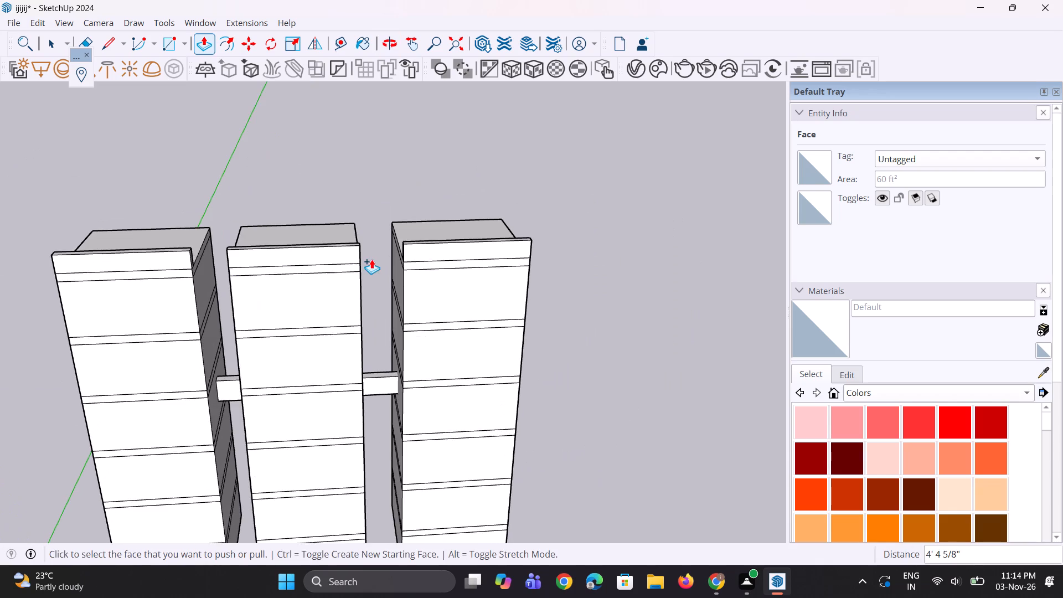
scroll(197, 391, up, 2)
scroll(302, 390, up, 1)
middle_drag(302, 390, 266, 410)
scroll(264, 401, down, 1)
scroll(213, 390, up, 5)
click(234, 379)
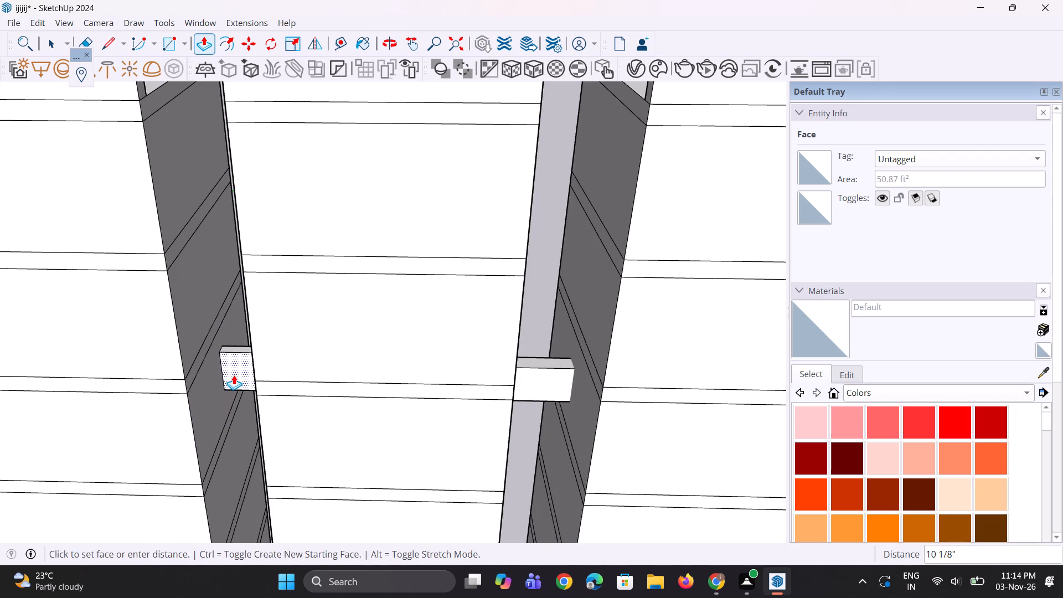
click(234, 375)
scroll(234, 375, down, 5)
double_click(425, 384)
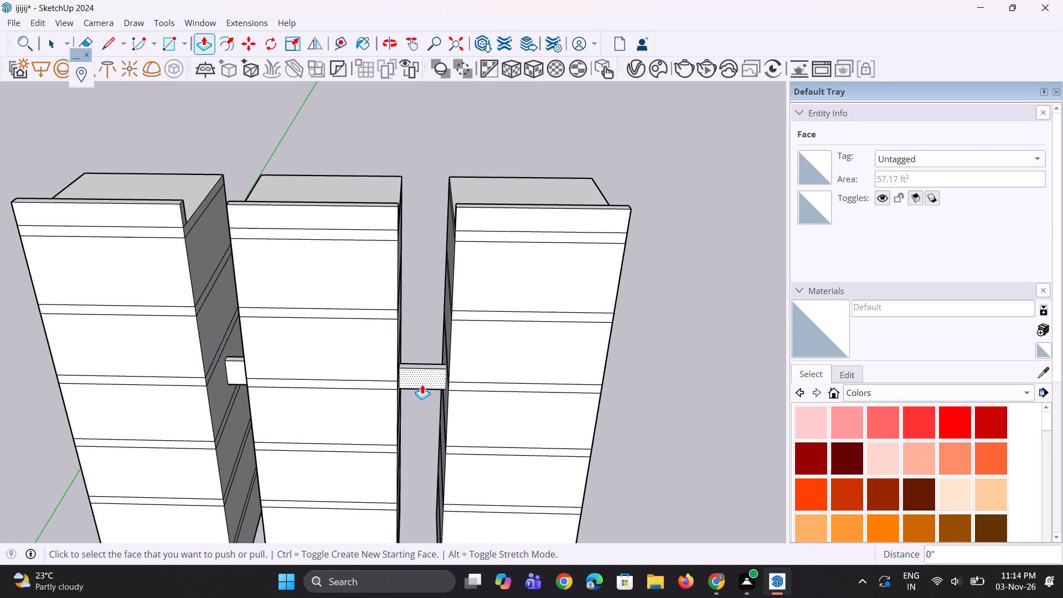
Thin the third tower's front parapet by pushing its inner face about 8 1/2" toward the facade.
middle_drag(380, 389, 339, 399)
scroll(331, 395, down, 6)
middle_drag(388, 388, 289, 438)
scroll(297, 428, up, 2)
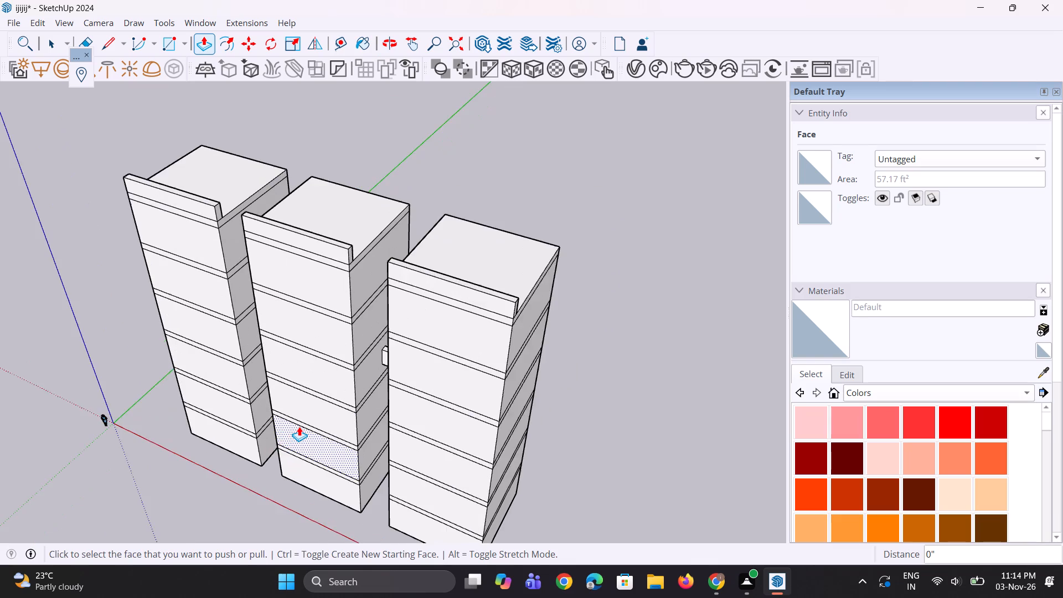
scroll(299, 426, up, 3)
scroll(301, 422, down, 4)
middle_drag(308, 409, 296, 407)
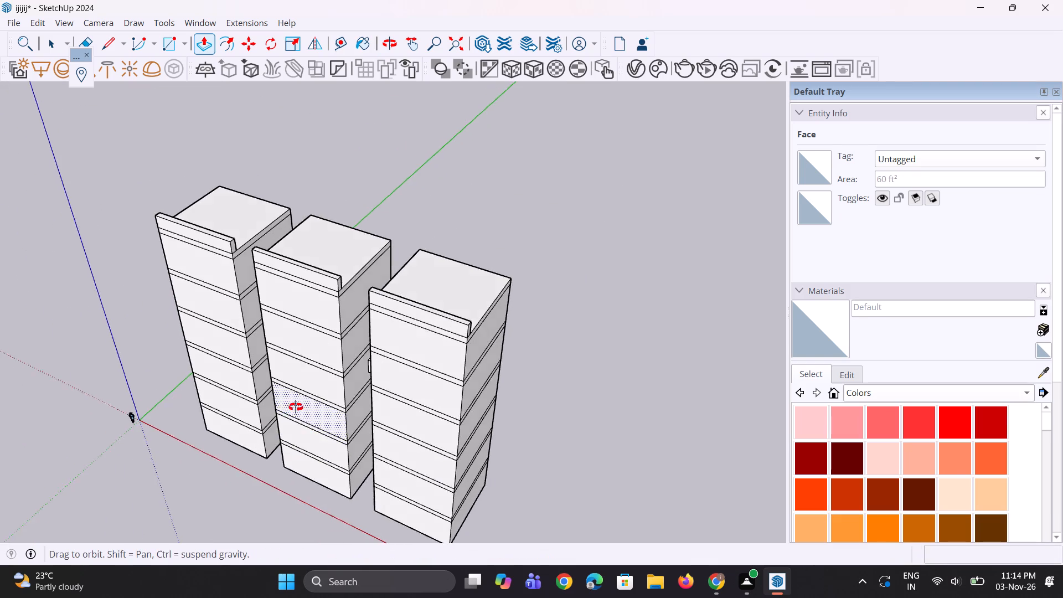
middle_drag(296, 407, 127, 373)
scroll(390, 323, up, 10)
middle_drag(327, 300, 293, 306)
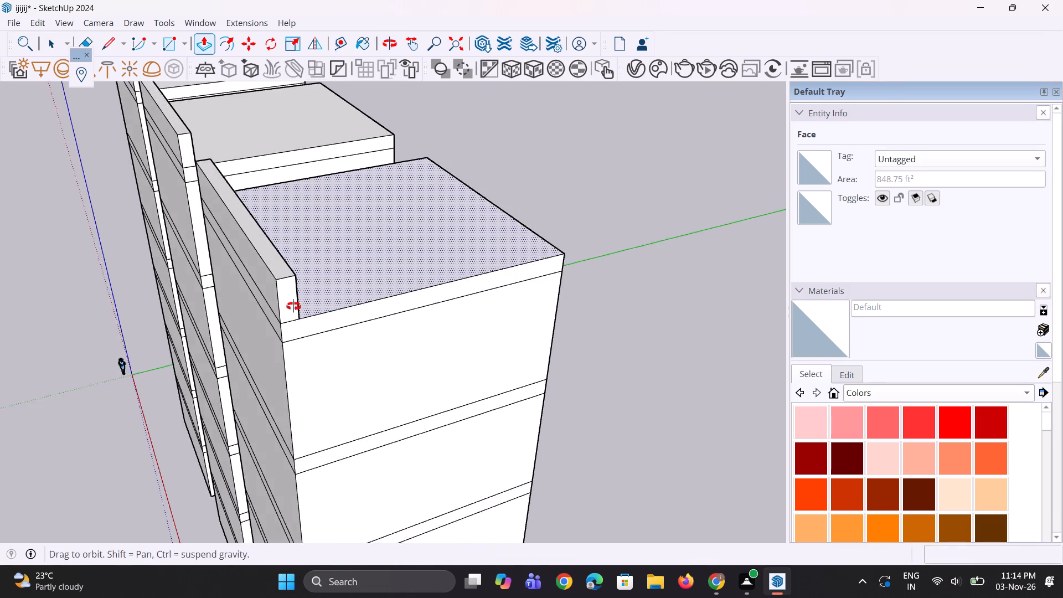
middle_drag(293, 306, 207, 327)
scroll(204, 317, down, 1)
scroll(205, 275, up, 5)
click(164, 290)
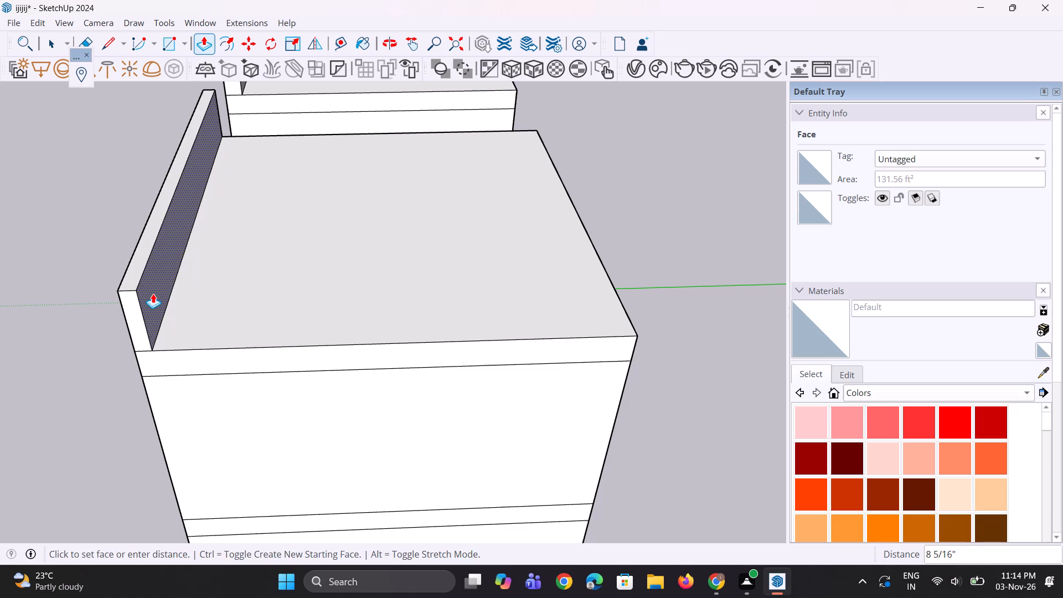
click(152, 293)
Repeat the same push on the inner faces of the second and first towers' front parapets.
scroll(218, 342, down, 5)
middle_drag(347, 244, 248, 313)
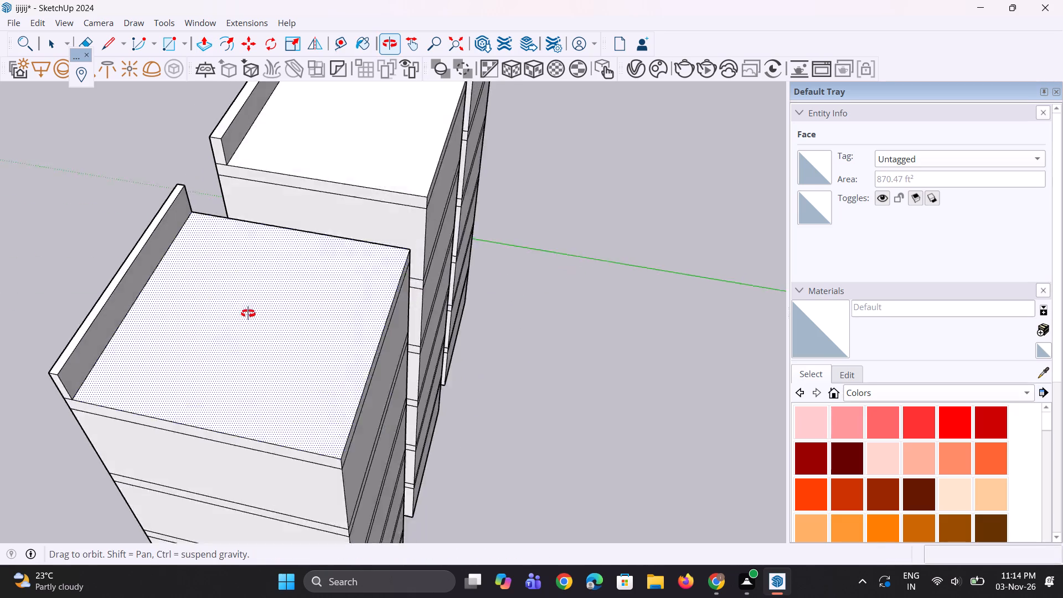
middle_drag(248, 313, 225, 342)
scroll(230, 356, down, 6)
scroll(274, 204, up, 8)
double_click(213, 210)
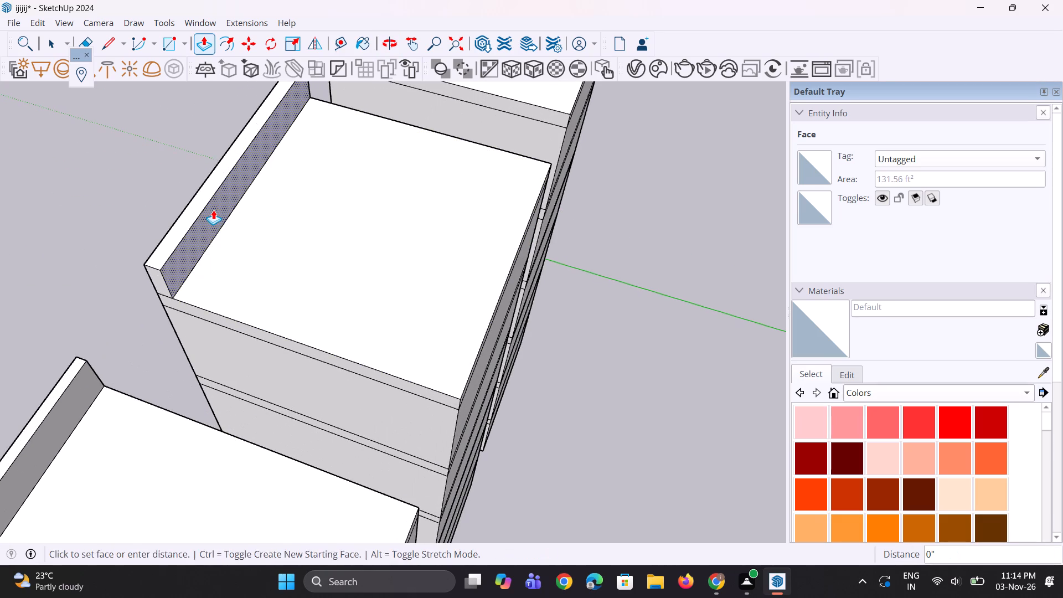
scroll(251, 336, down, 11)
scroll(310, 163, up, 10)
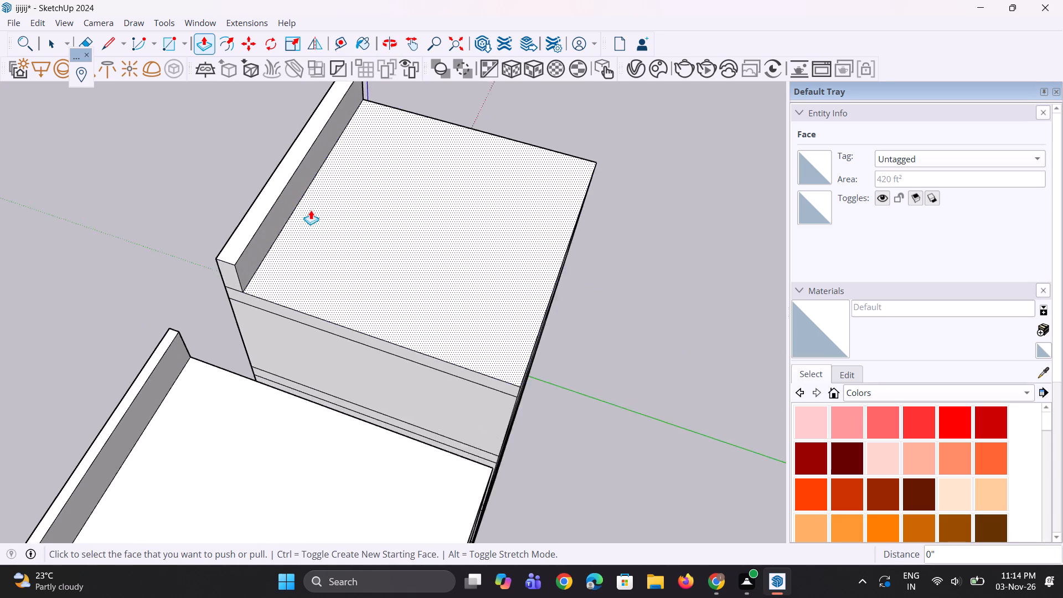
scroll(311, 210, up, 3)
double_click(282, 210)
Copy the first tower's side roof edge, facing the second tower, about 9 1/2" inward across the roof.
middle_drag(181, 276, 479, 238)
scroll(481, 238, down, 6)
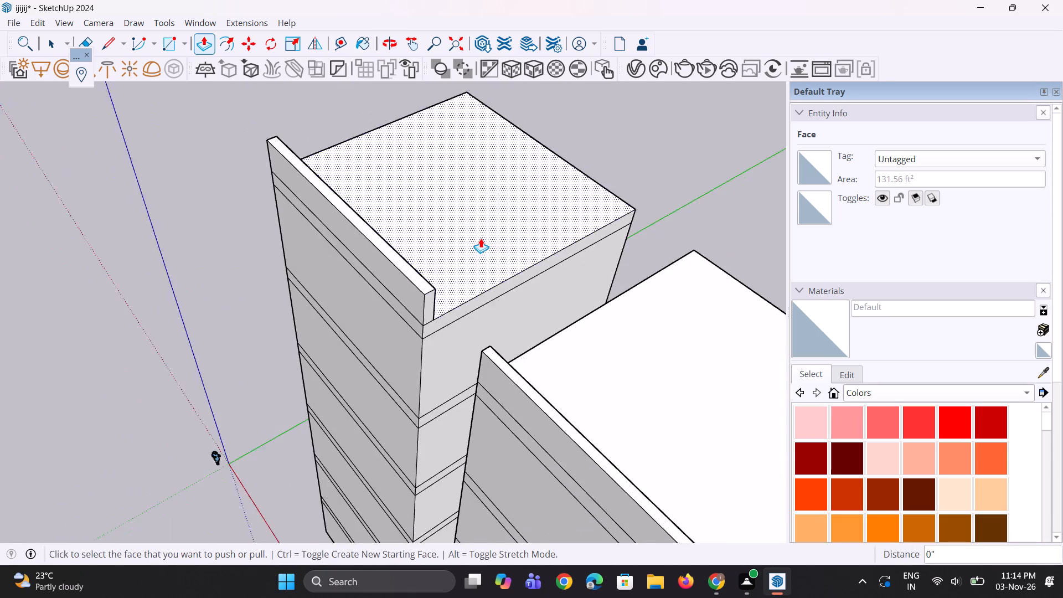
middle_drag(449, 296, 469, 242)
scroll(469, 241, up, 4)
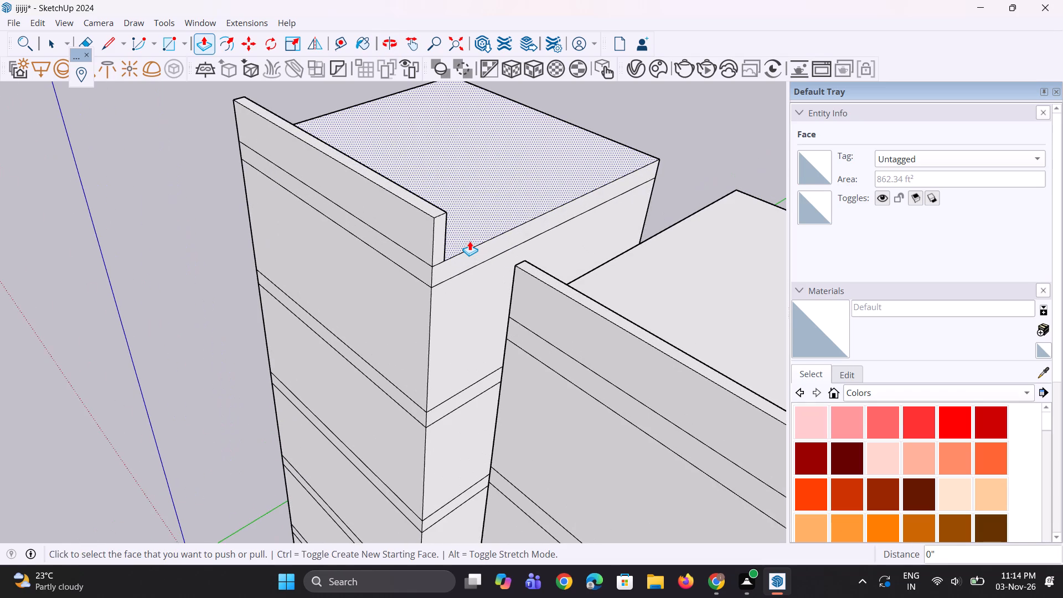
scroll(461, 249, up, 3)
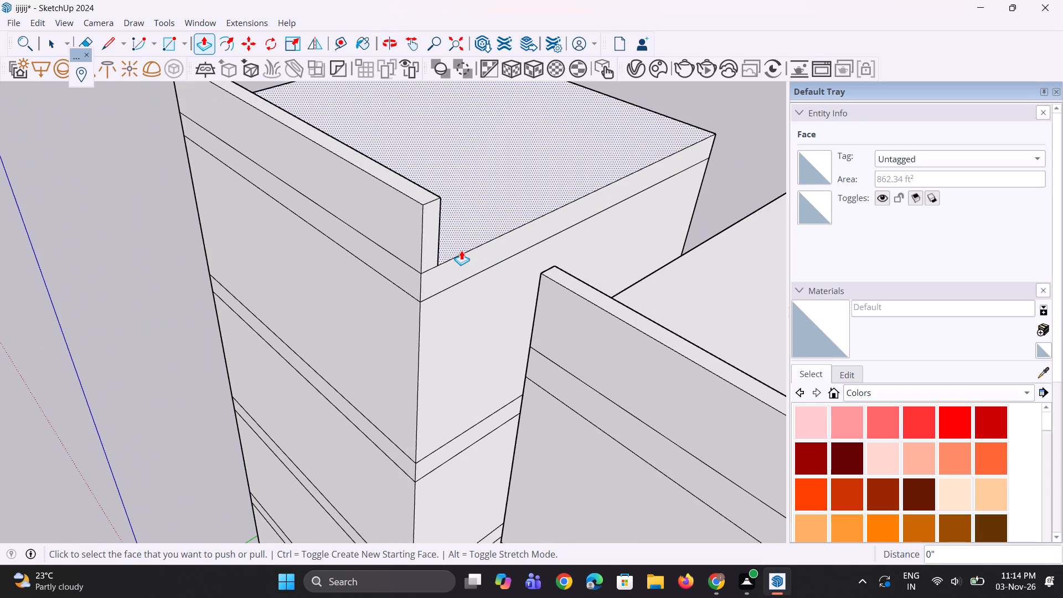
scroll(461, 250, up, 1)
key(space)
click(455, 256)
middle_drag(460, 255, 374, 316)
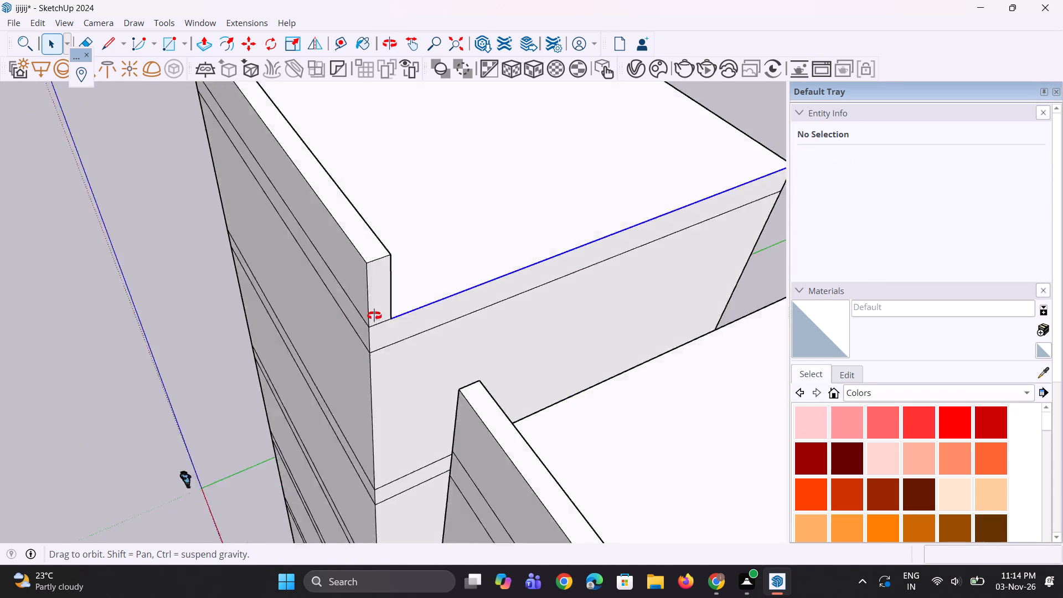
middle_drag(374, 316, 125, 353)
key(m)
scroll(216, 309, up, 4)
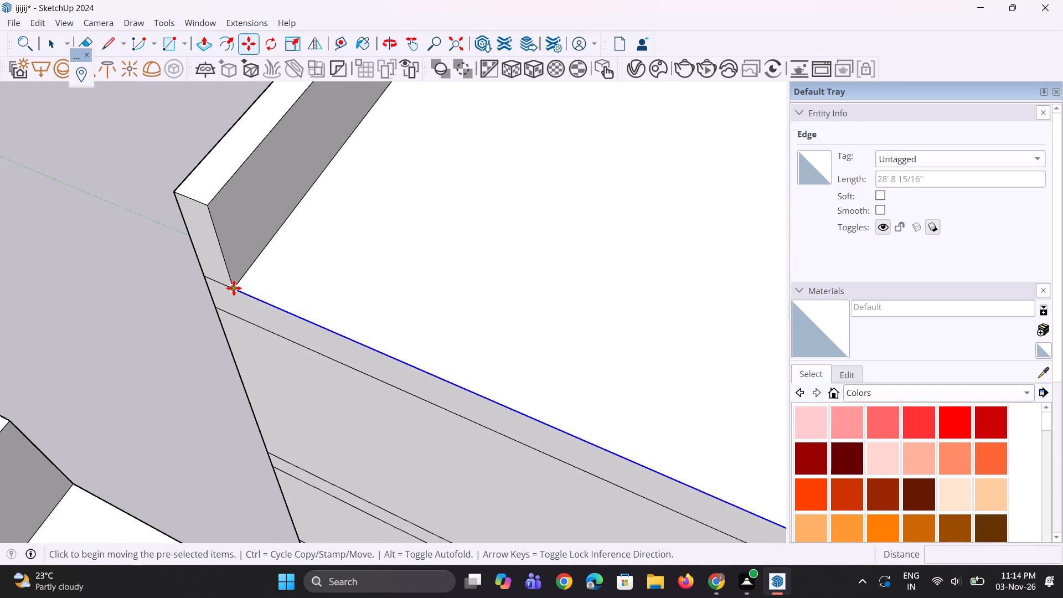
scroll(234, 288, up, 2)
click(234, 288)
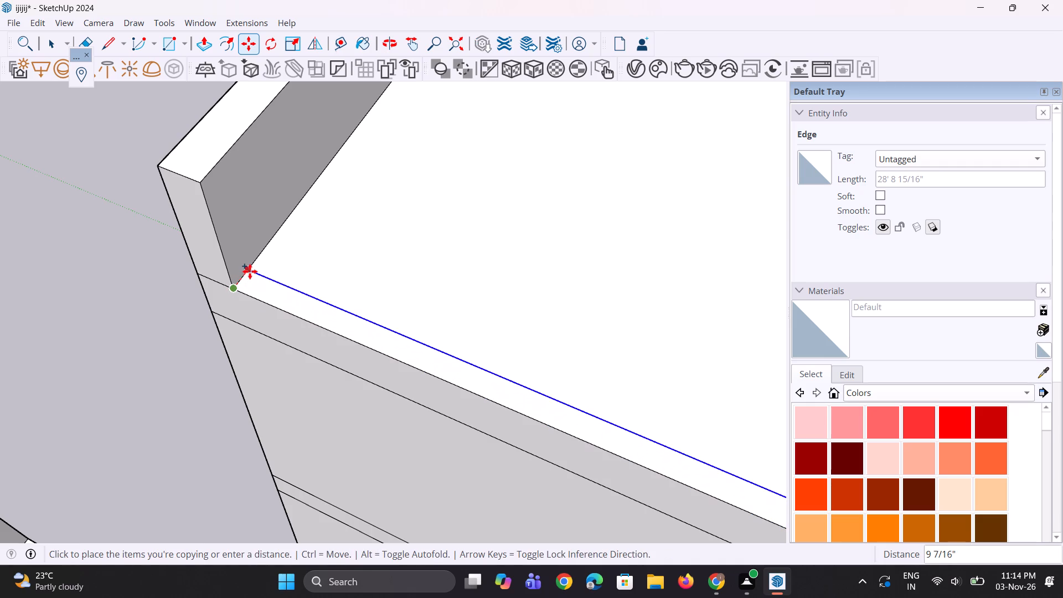
click(250, 271)
Draw a line about 9 1/2" long across the first tower's side roof strip, a short way back from the front parapet.
key(l)
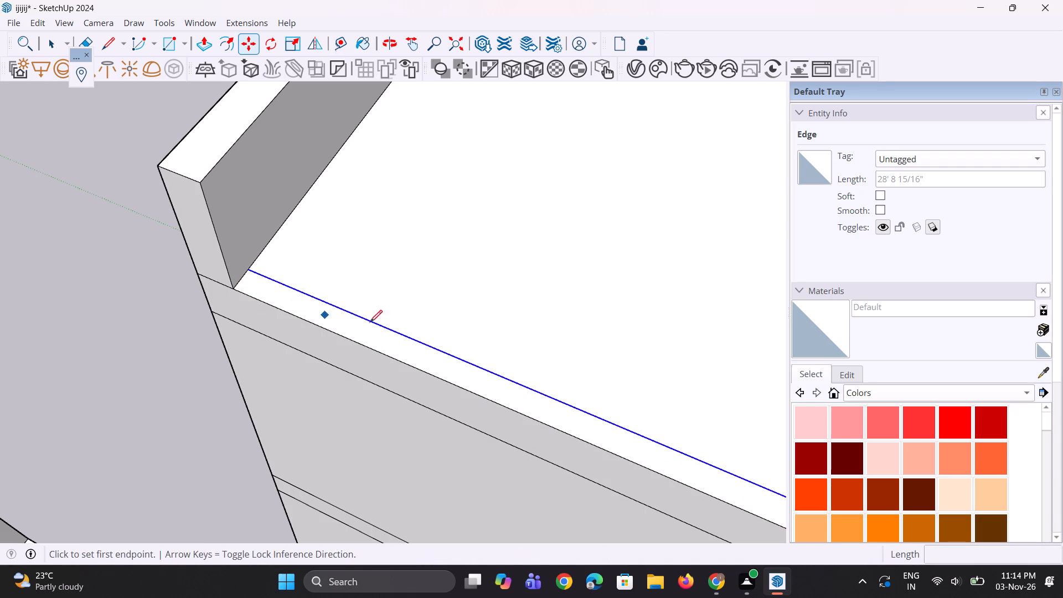
click(429, 343)
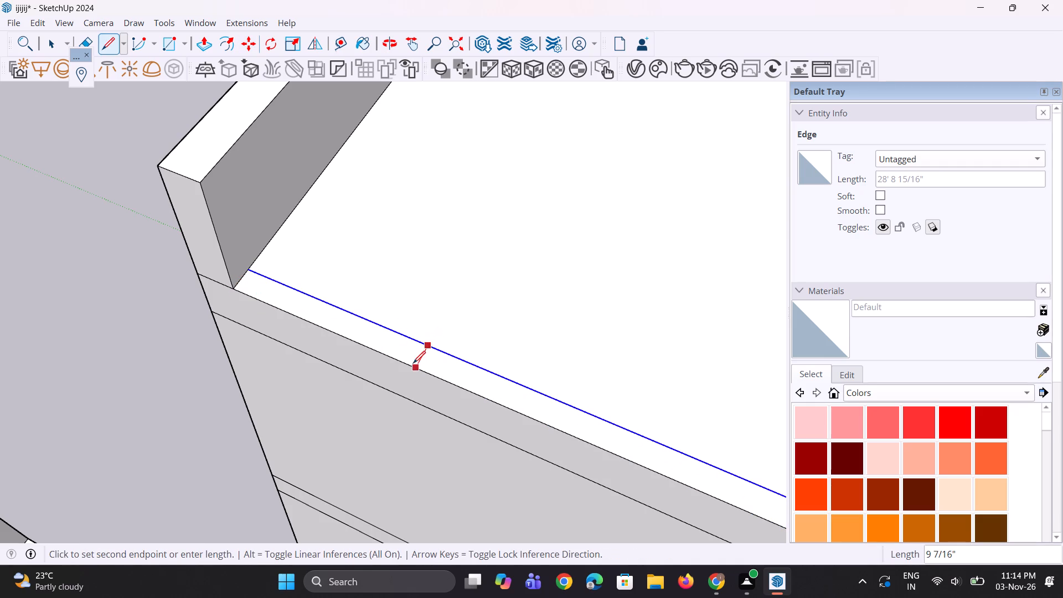
click(412, 365)
key(space)
click(211, 349)
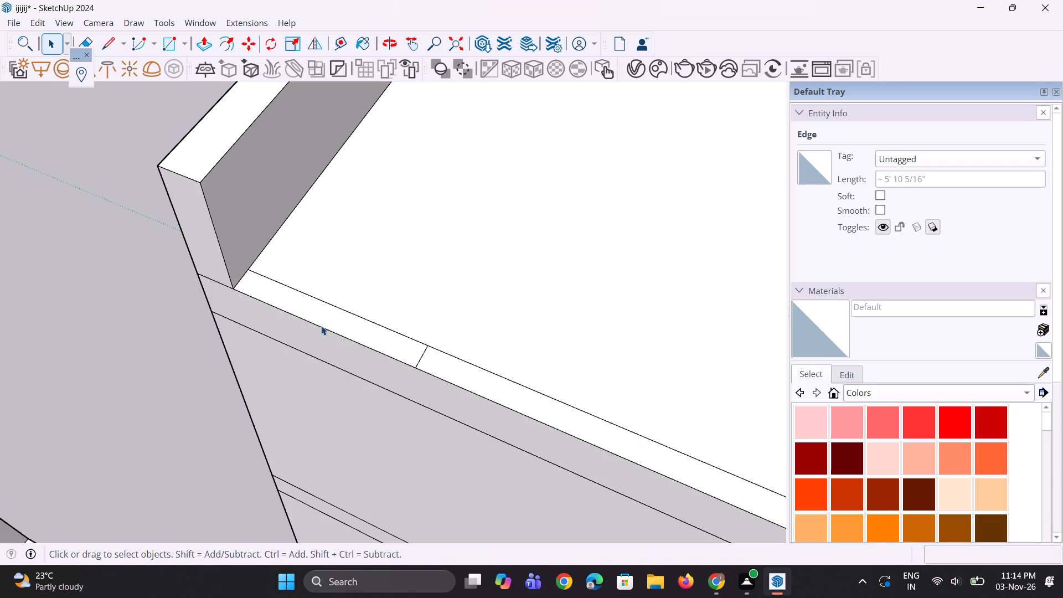
Pull the front portion of the first tower's side strip up about 4' 4 1/2", level with the front parapet's top.
key(p)
click(340, 319)
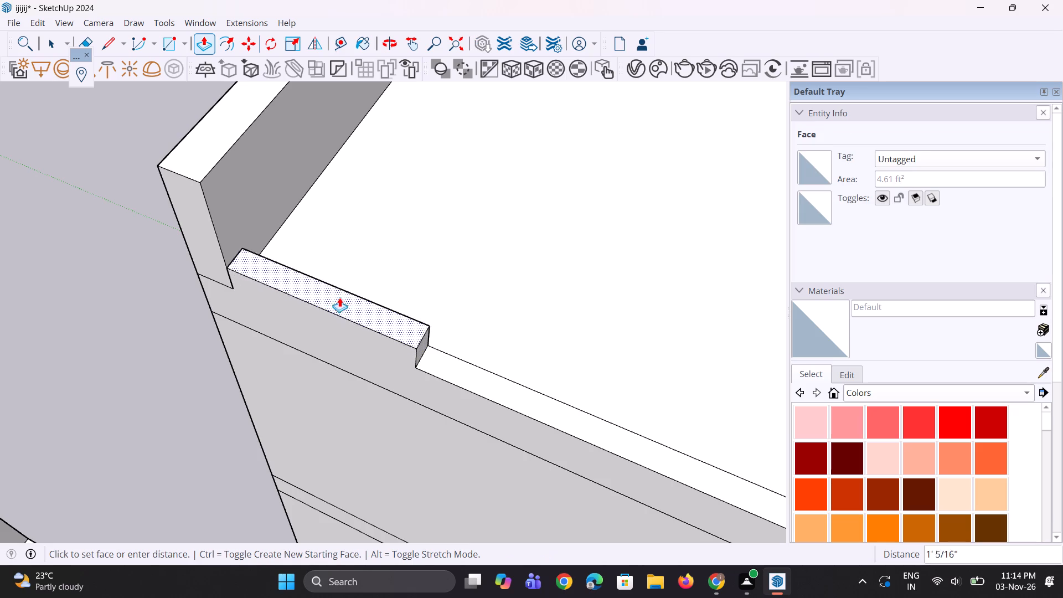
click(187, 175)
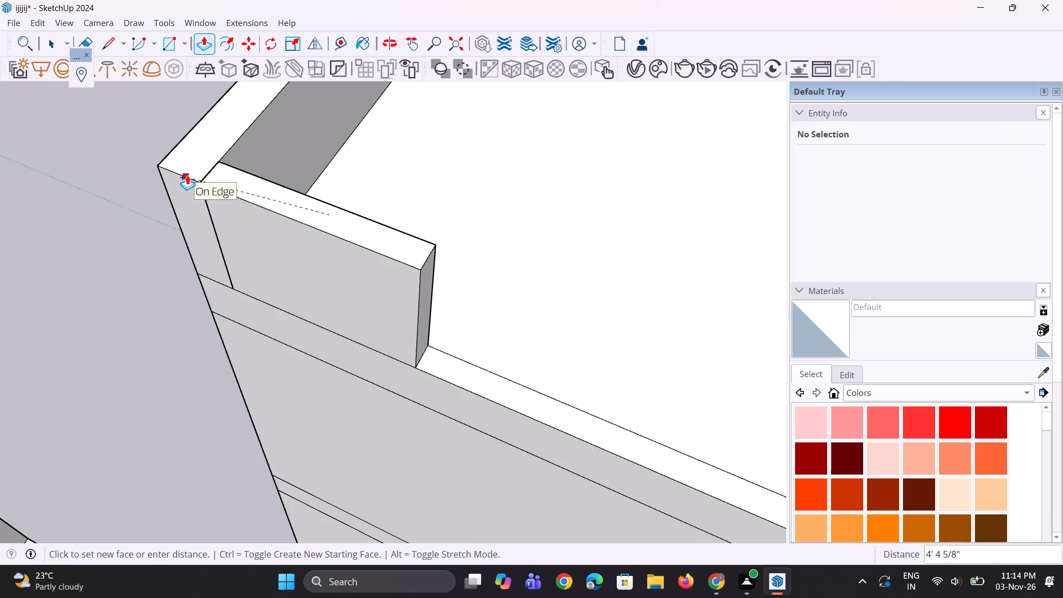
Copy the second tower's side roof edge, facing the third tower, about 5 1/2" inward across the roof.
middle_drag(258, 265, 386, 247)
scroll(276, 214, down, 11)
middle_drag(283, 280, 288, 279)
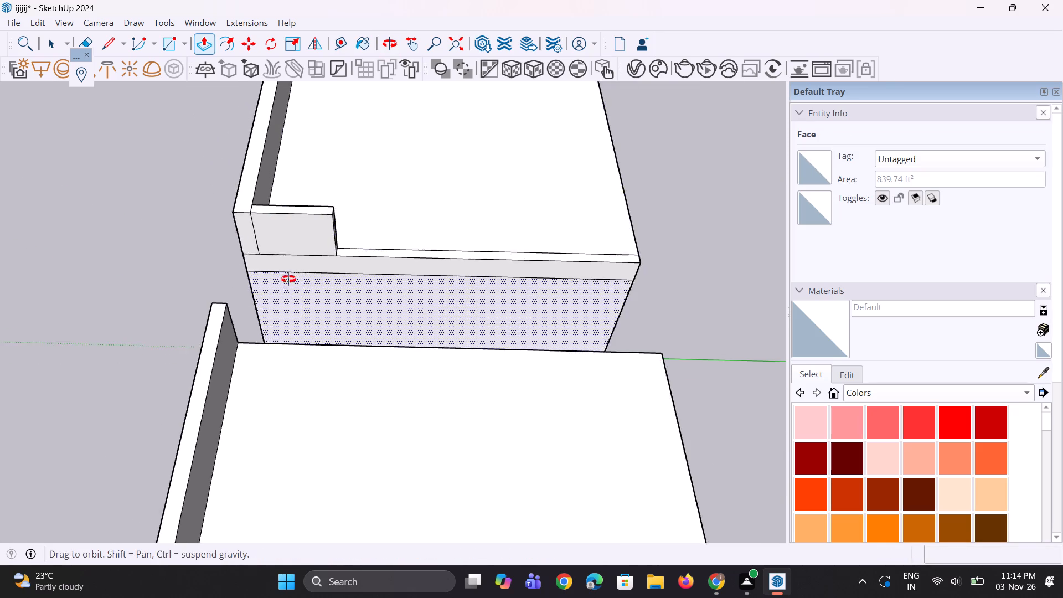
middle_drag(288, 279, 377, 166)
scroll(363, 141, down, 12)
middle_drag(376, 259, 178, 323)
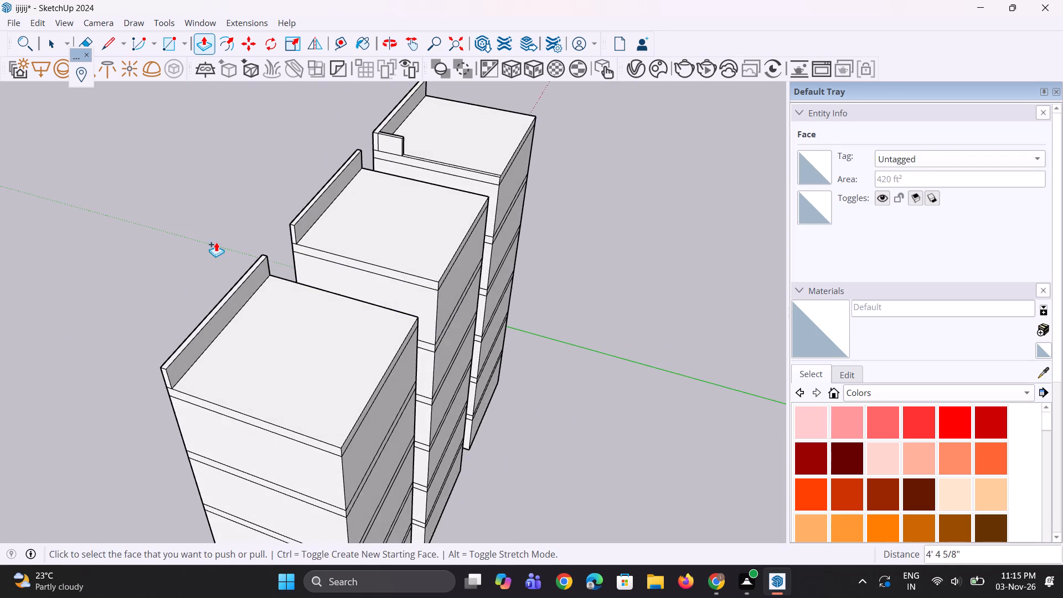
key(space)
scroll(311, 204, up, 3)
key(space)
key(space)
scroll(321, 257, up, 4)
click(314, 267)
middle_drag(307, 258, 274, 305)
scroll(252, 281, up, 11)
key(m)
scroll(264, 286, up, 4)
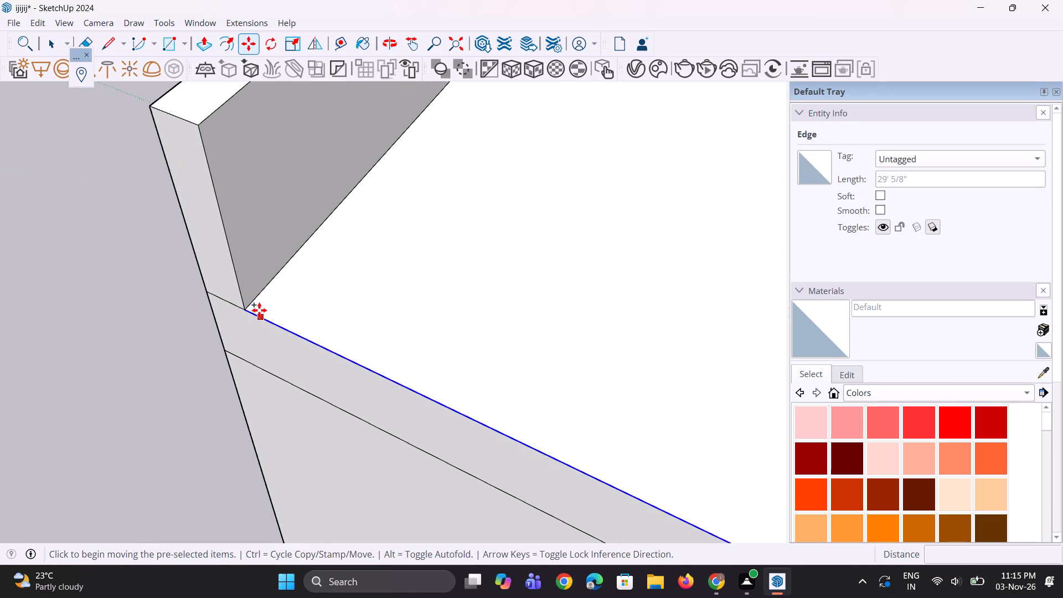
click(249, 310)
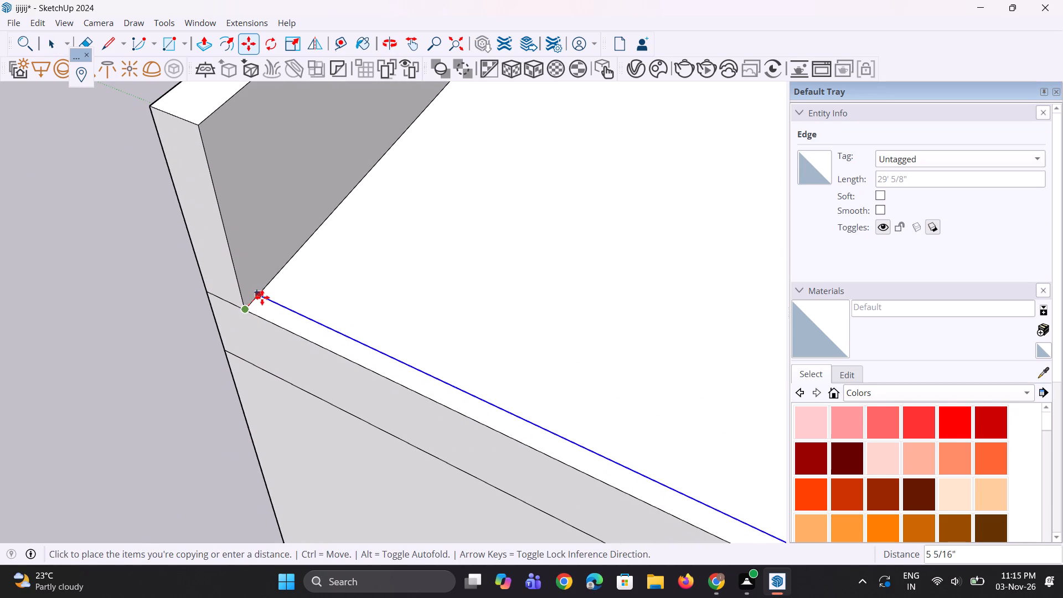
click(262, 297)
Pull the full strip along the second tower's side roof edge up about 2' 6" as a parapet.
scroll(243, 281, down, 10)
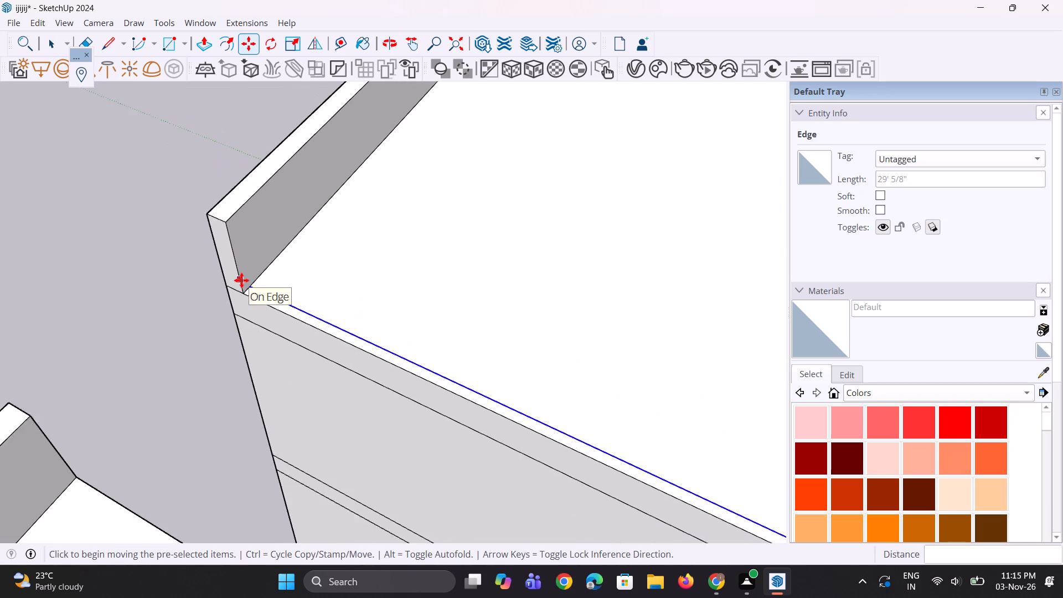
scroll(241, 278, down, 5)
scroll(272, 321, up, 3)
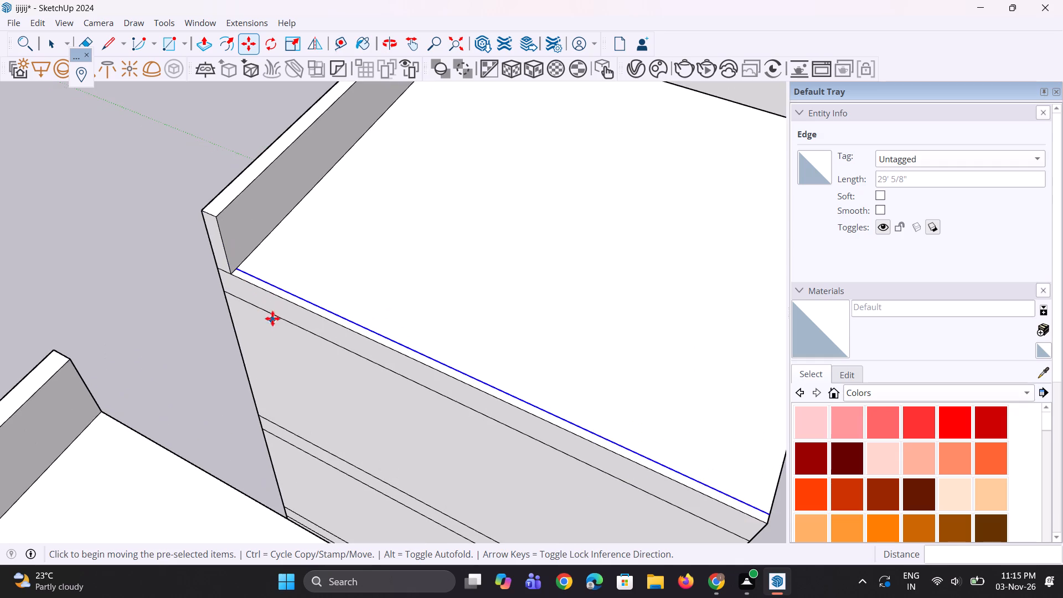
key(p)
scroll(274, 314, up, 5)
click(286, 290)
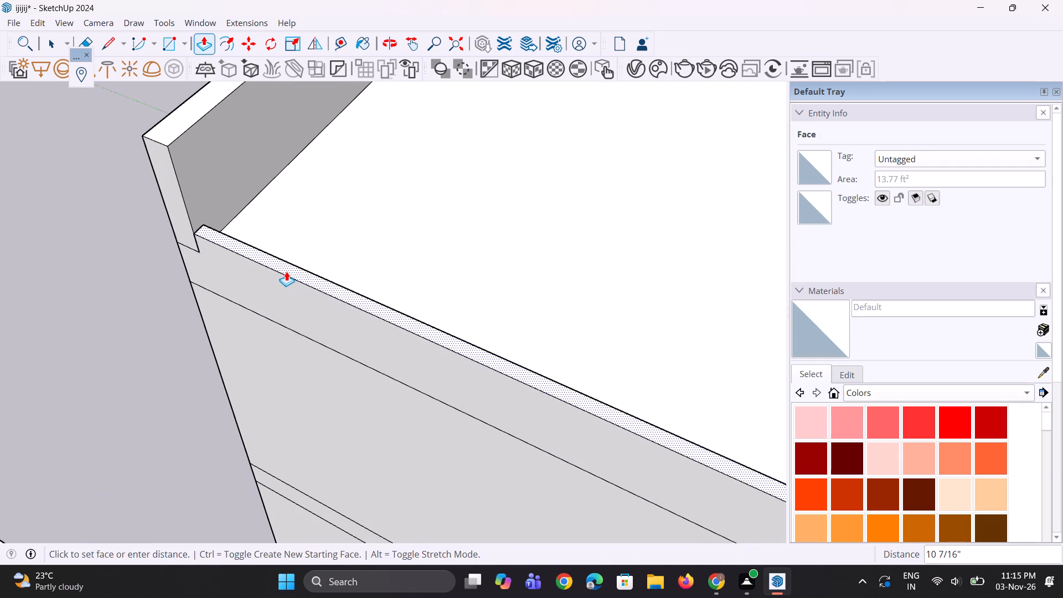
click(283, 233)
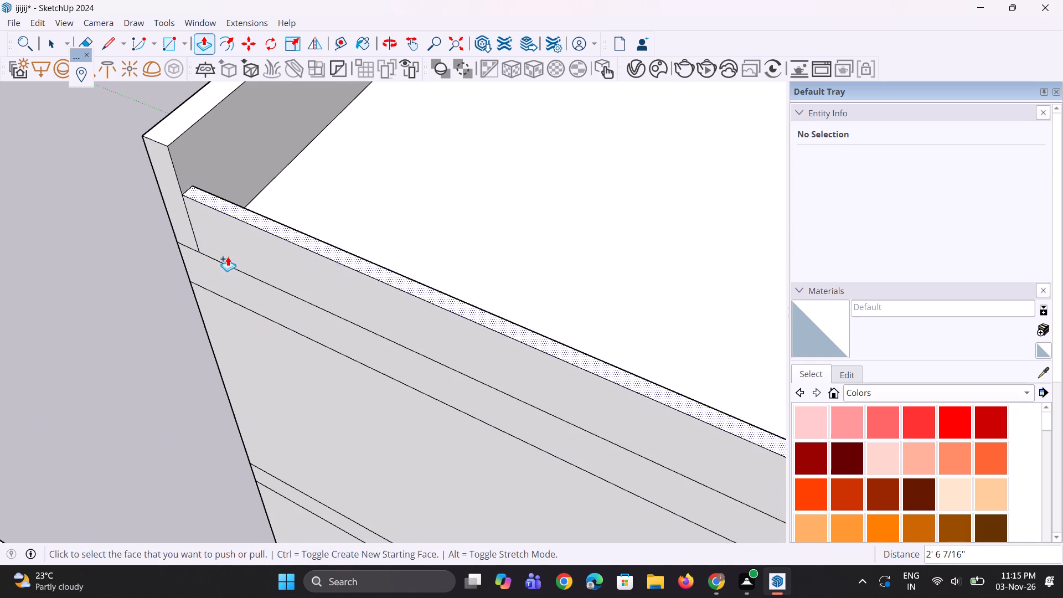
Examine the row of towers and their roof parapets from near ground level.
middle_drag(145, 327, 274, 264)
scroll(265, 257, down, 13)
middle_drag(277, 244, 507, 91)
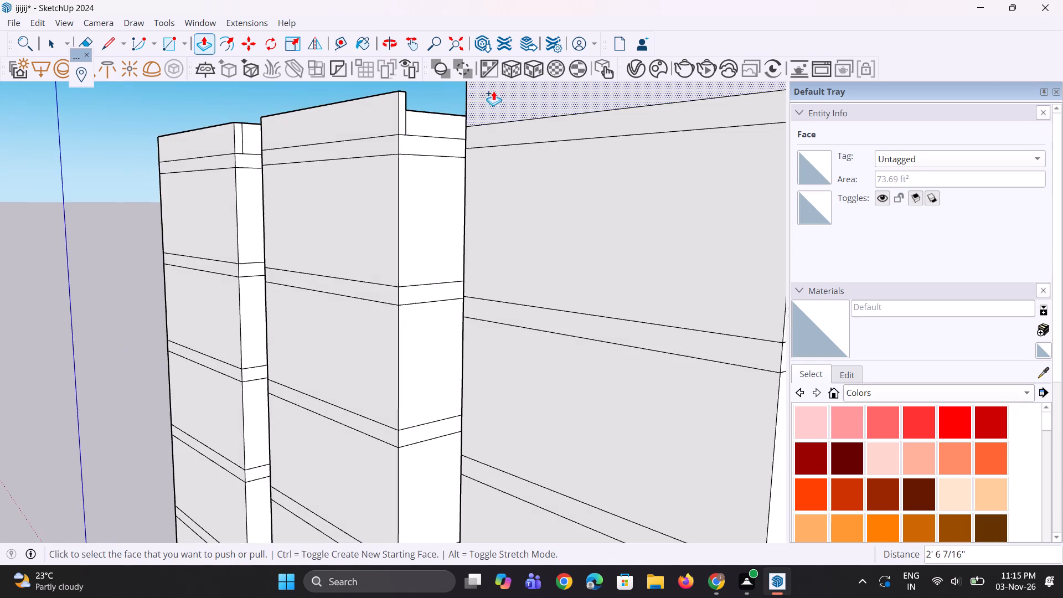
scroll(205, 203, down, 10)
middle_drag(309, 173, 275, 173)
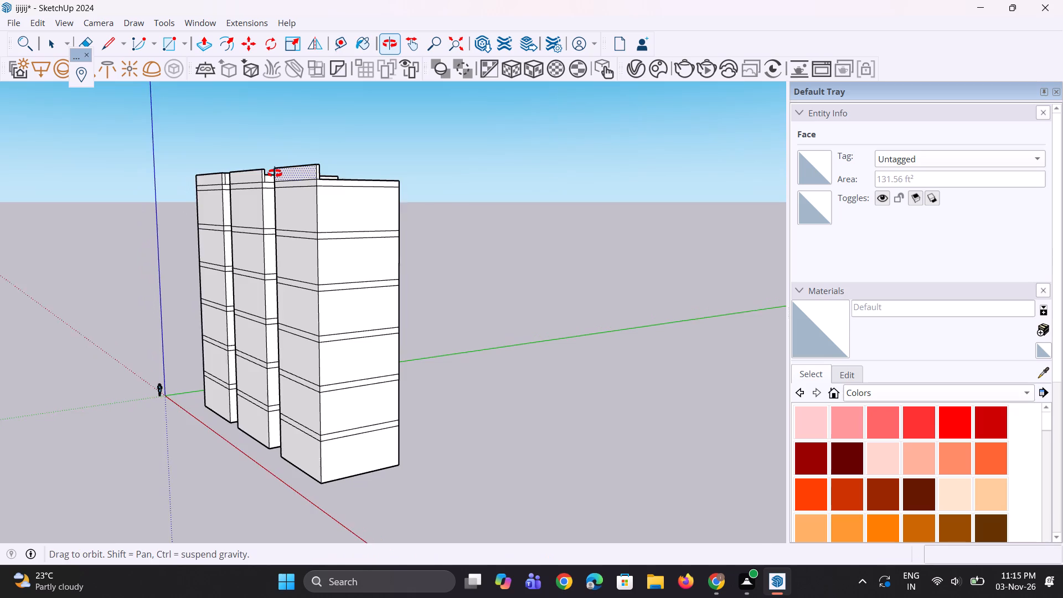
middle_drag(275, 173, 261, 177)
scroll(259, 172, up, 5)
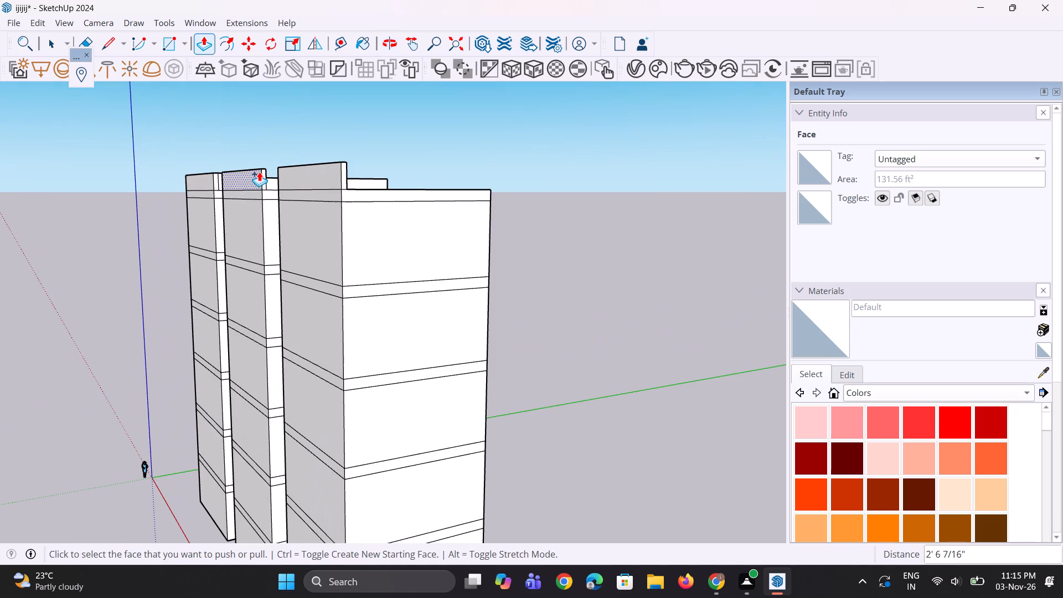
Copy the third tower's outer side roof edge about 6" inward across the roof.
middle_drag(362, 163, 311, 282)
scroll(308, 347, up, 2)
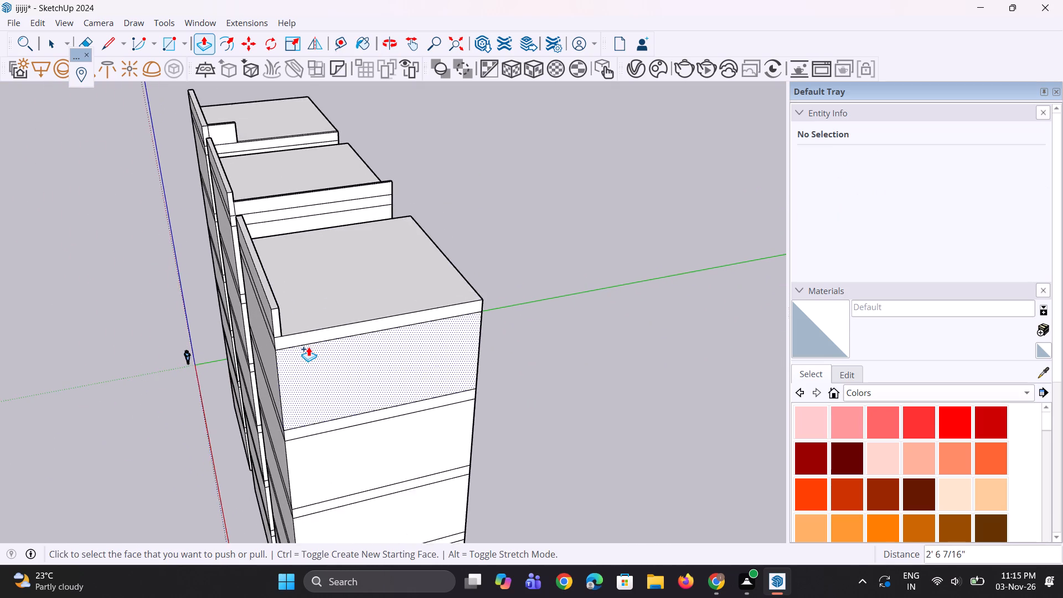
scroll(308, 347, up, 4)
key(space)
key(space)
click(301, 337)
middle_drag(314, 291, 177, 365)
scroll(102, 381, up, 11)
key(m)
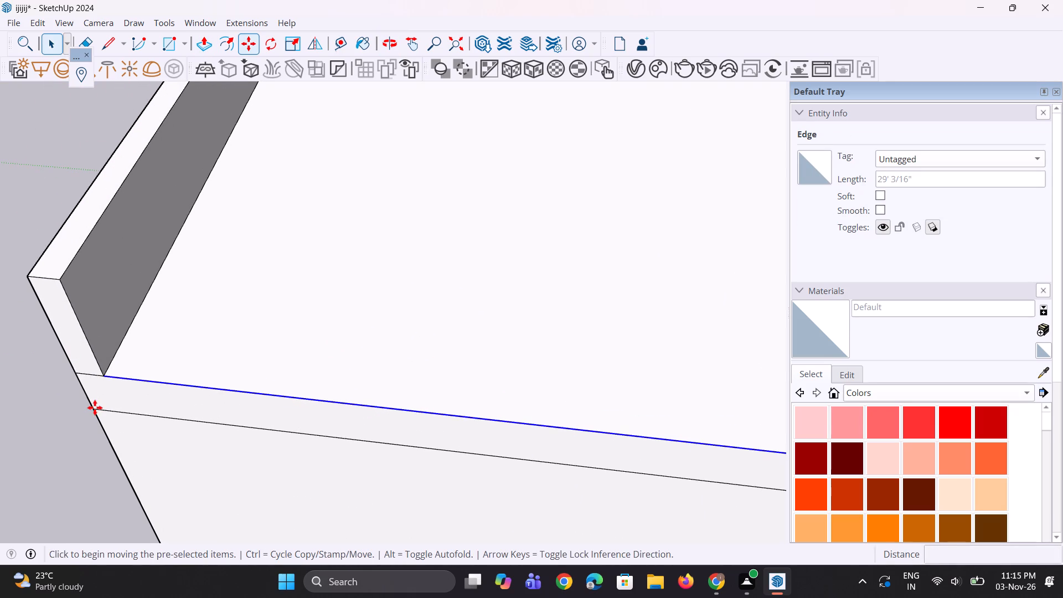
scroll(96, 408, up, 3)
click(110, 362)
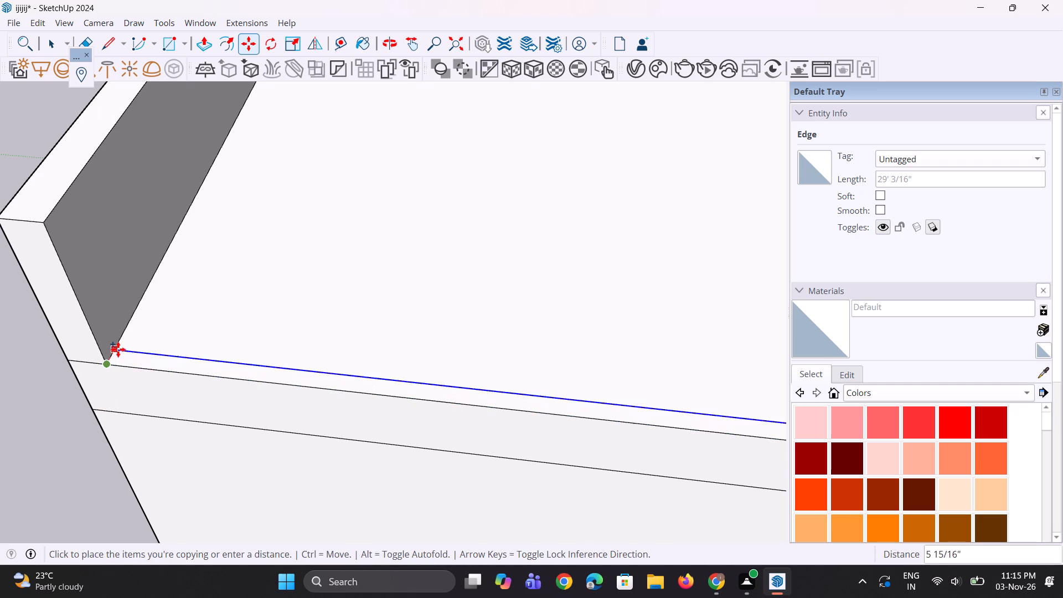
click(118, 348)
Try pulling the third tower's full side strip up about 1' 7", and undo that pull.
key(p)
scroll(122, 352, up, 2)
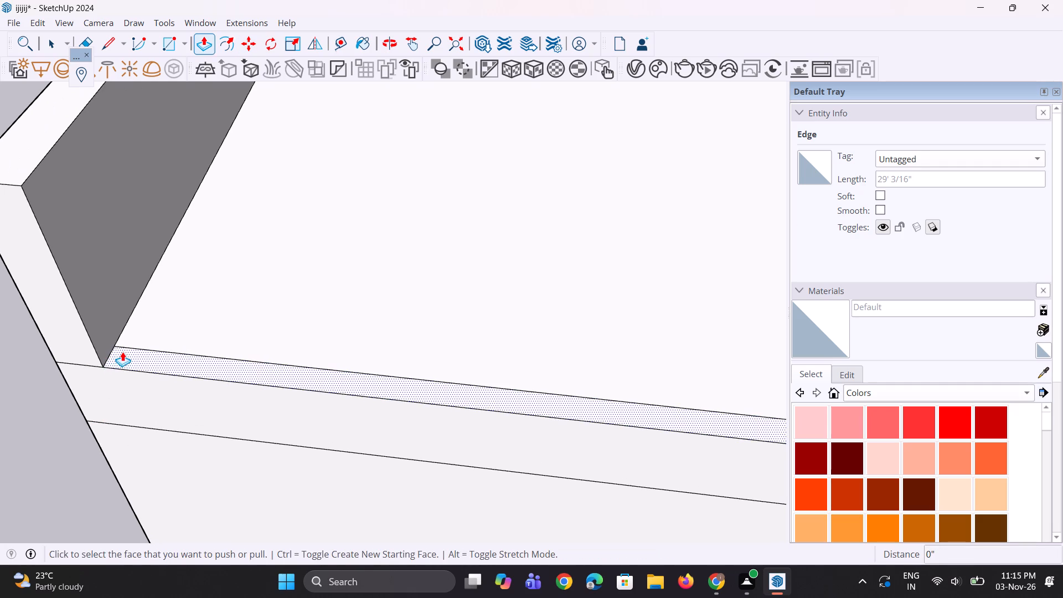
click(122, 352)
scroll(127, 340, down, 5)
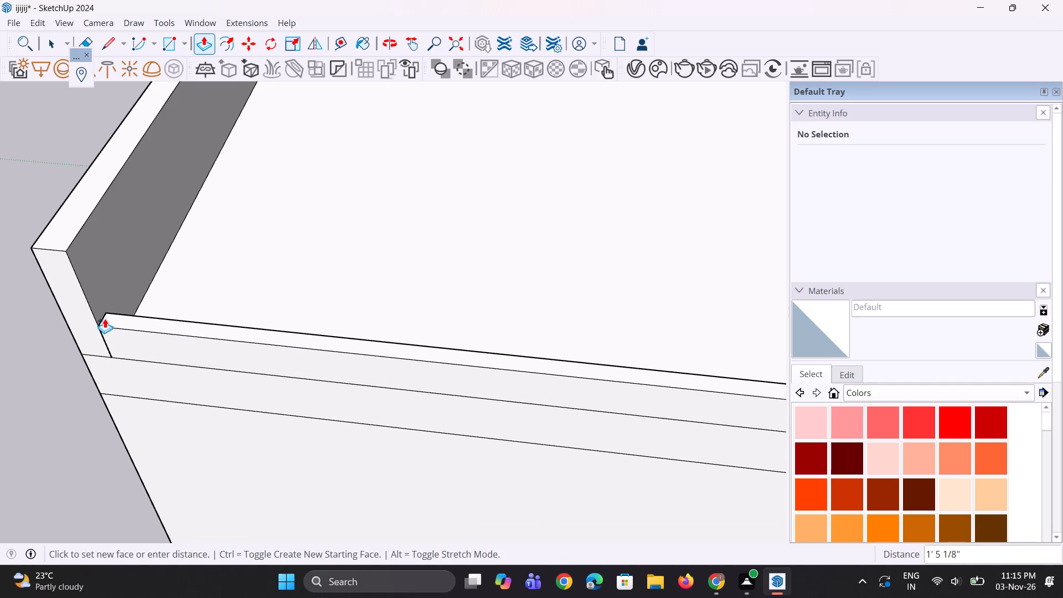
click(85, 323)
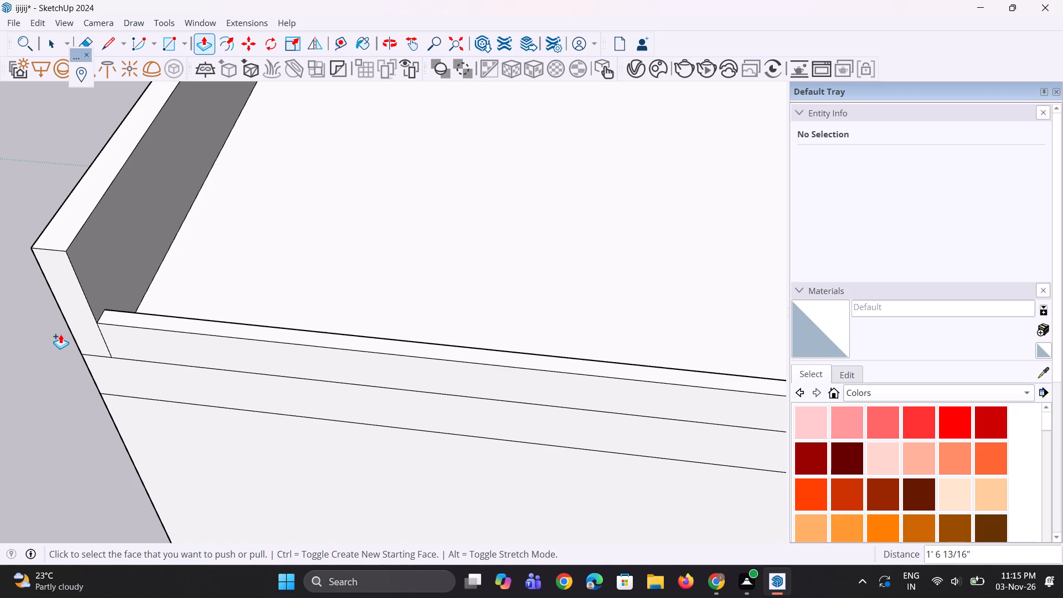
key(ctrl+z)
Draw a short line across the third tower's side roof strip near its midpoint, dividing it into two halves.
scroll(133, 335, down, 2)
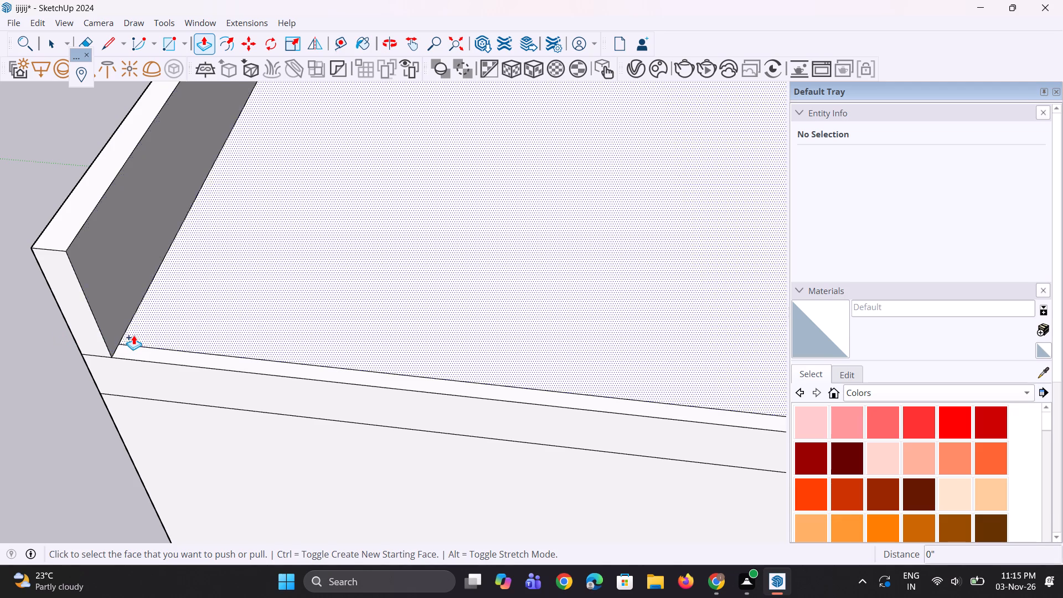
scroll(133, 335, down, 4)
scroll(281, 374, up, 3)
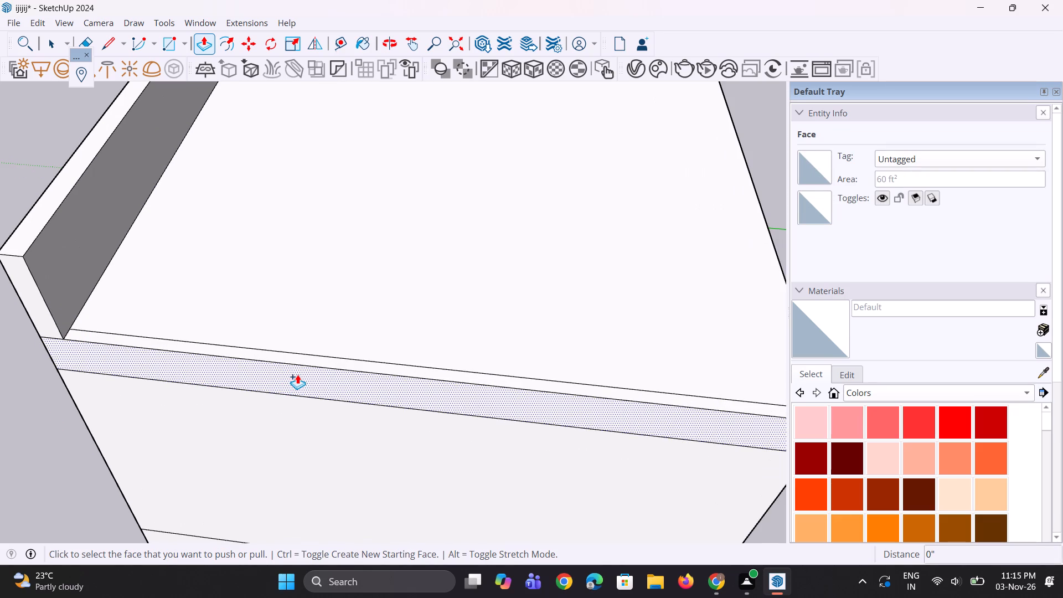
key(l)
scroll(300, 388, down, 5)
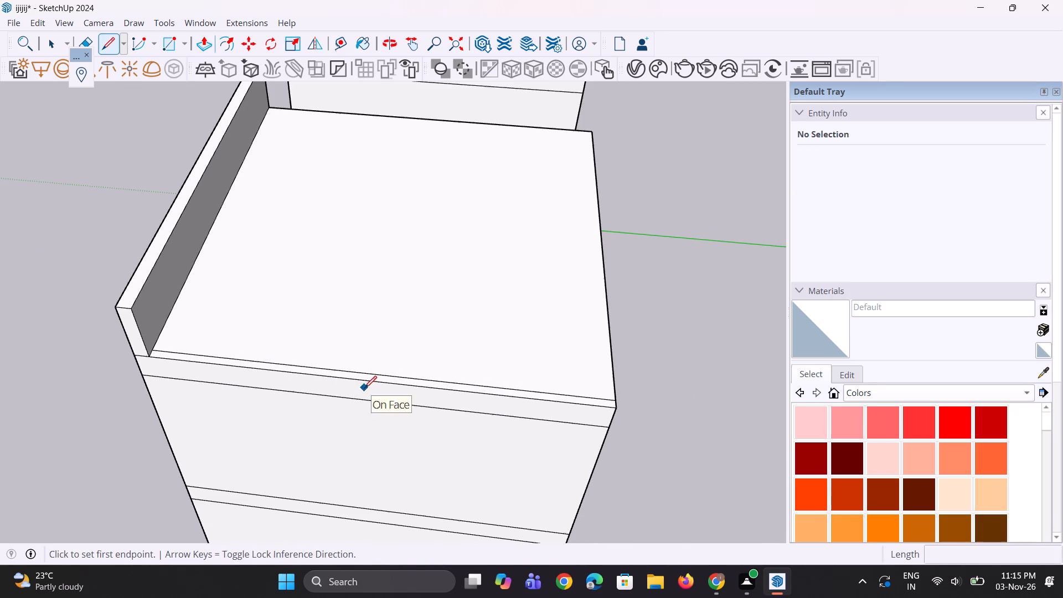
scroll(347, 384, up, 2)
scroll(384, 355, up, 4)
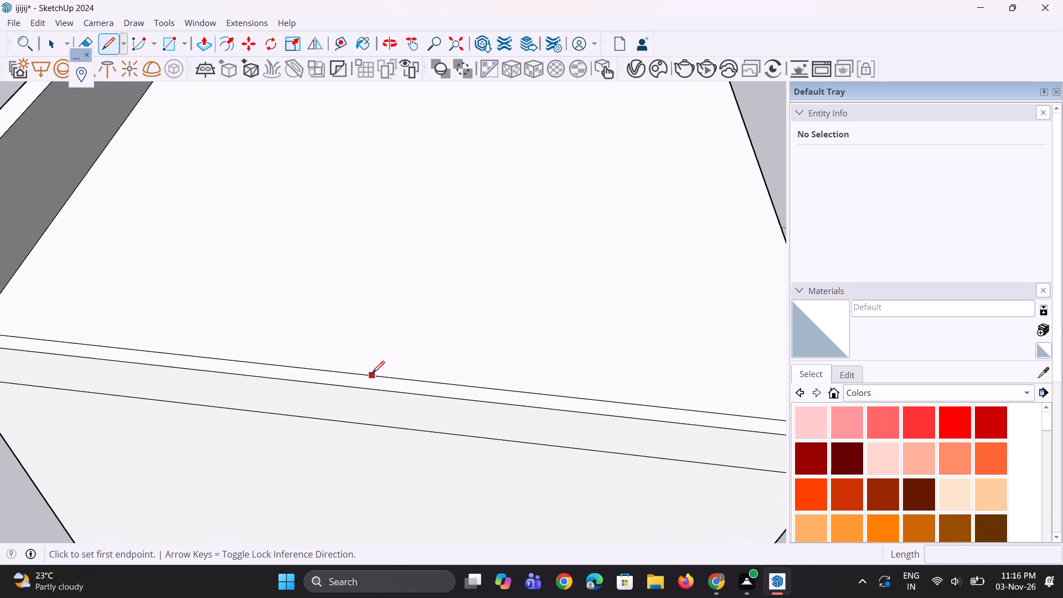
click(372, 373)
click(373, 387)
scroll(380, 426, down, 5)
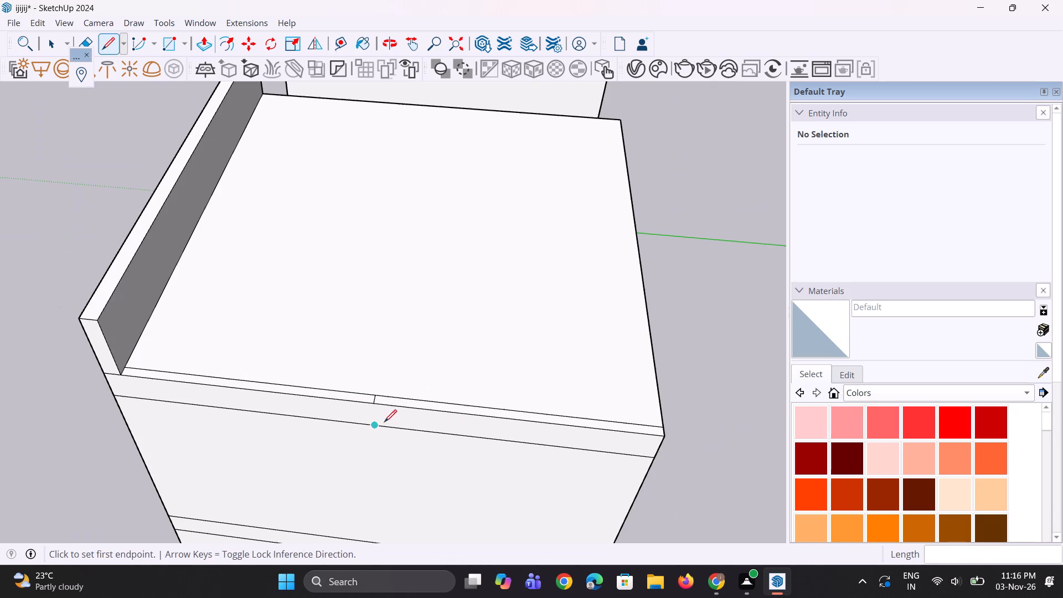
Pull the half of the third tower's side strip next to the front parapet up about 2' 1".
key(p)
scroll(311, 380, up, 2)
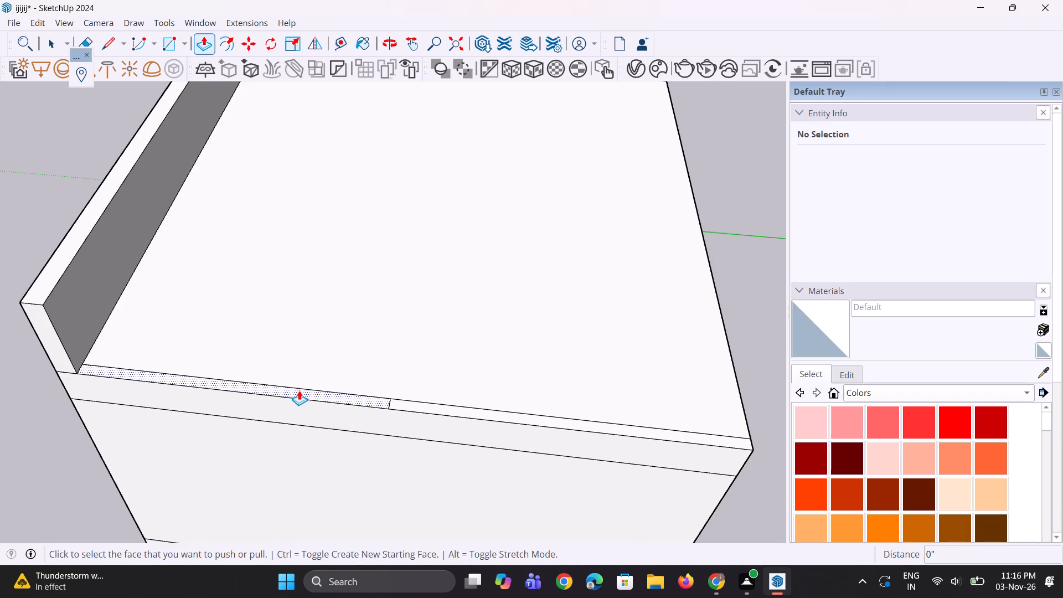
click(299, 390)
scroll(302, 377, down, 4)
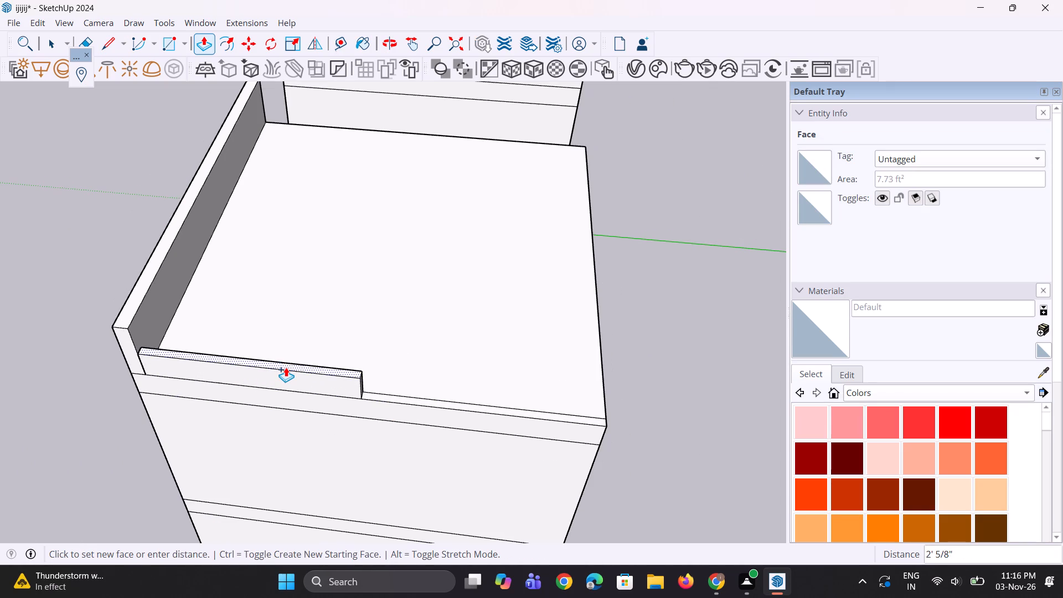
click(285, 367)
scroll(276, 366, up, 5)
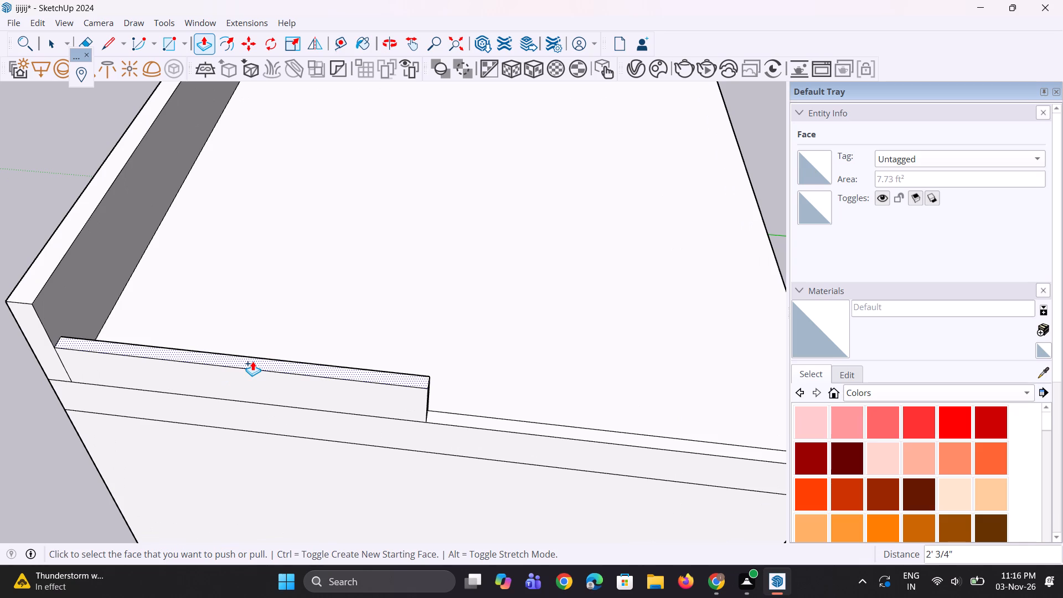
Pull the rear half of the third tower's side strip up about 1' 6 1/2".
scroll(249, 357, down, 4)
scroll(399, 410, up, 2)
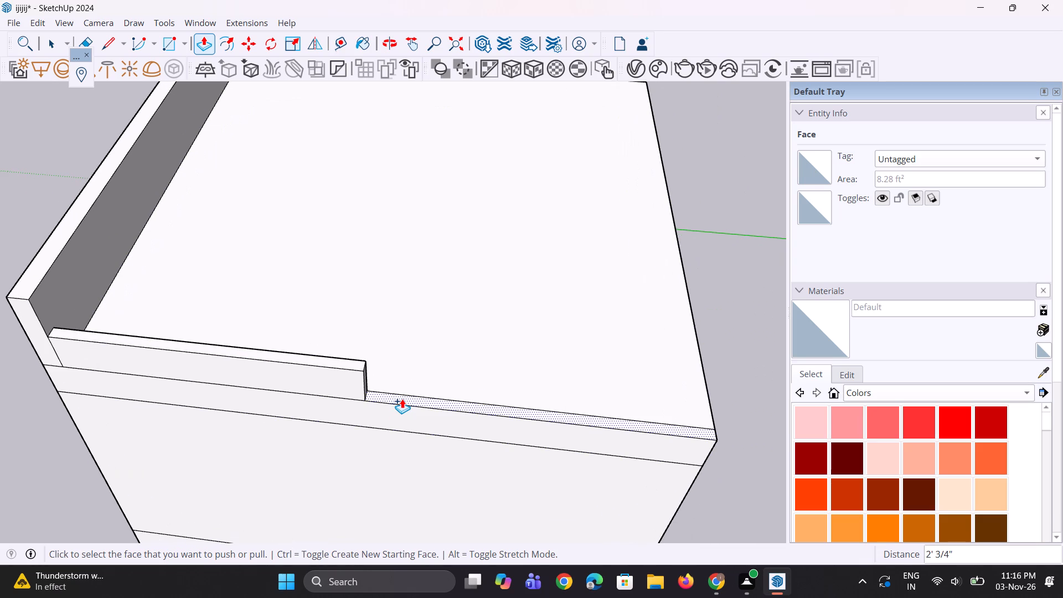
click(402, 399)
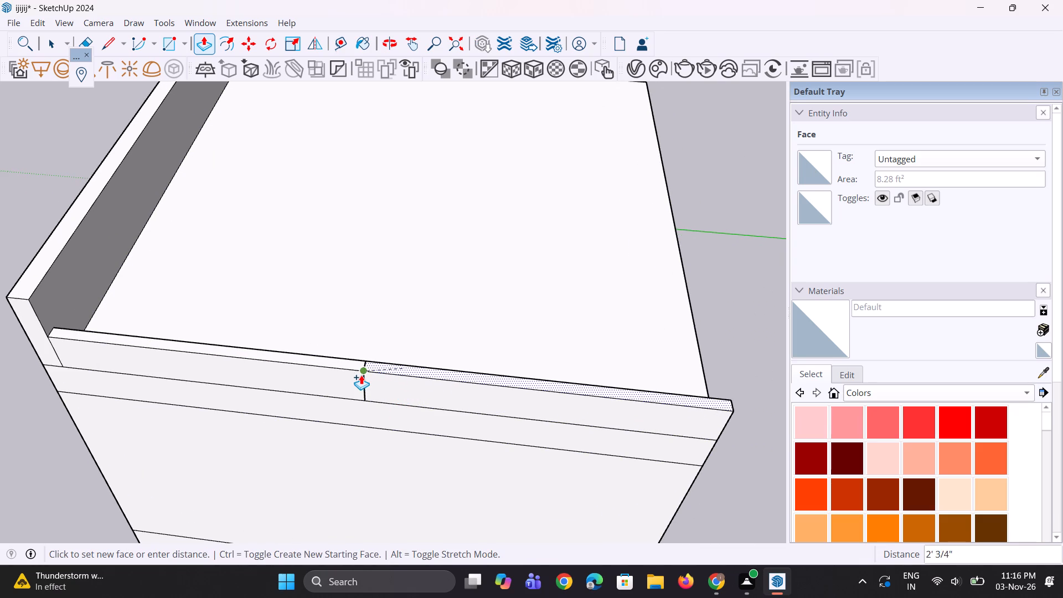
click(357, 379)
Examine the joint between the front and rear halves of the third tower's side parapet.
middle_drag(285, 393, 352, 301)
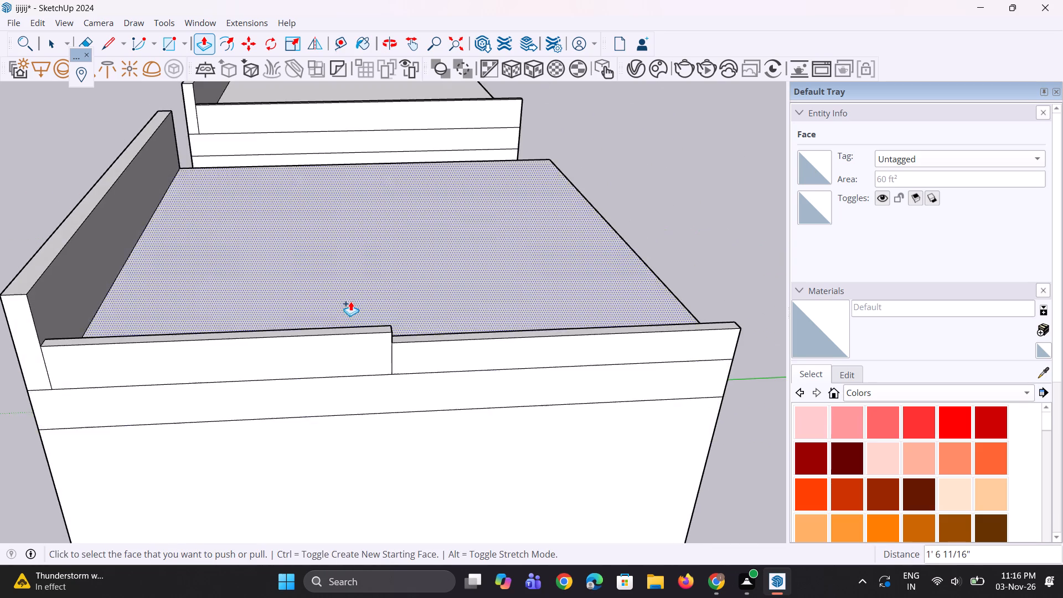
scroll(350, 301, down, 6)
middle_drag(301, 337, 332, 314)
scroll(420, 306, up, 9)
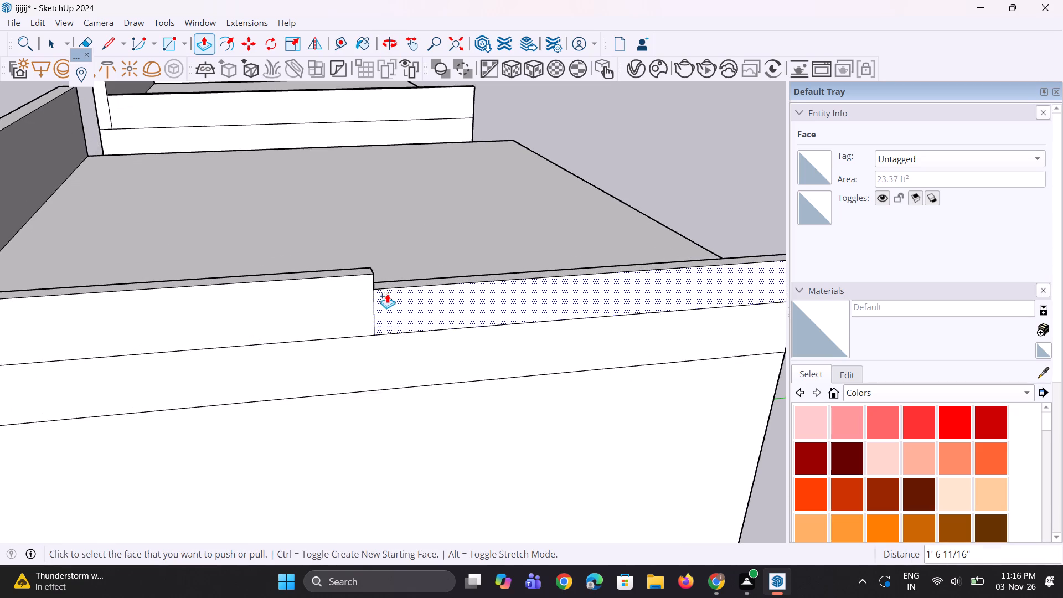
middle_drag(387, 293, 427, 289)
scroll(365, 255, down, 4)
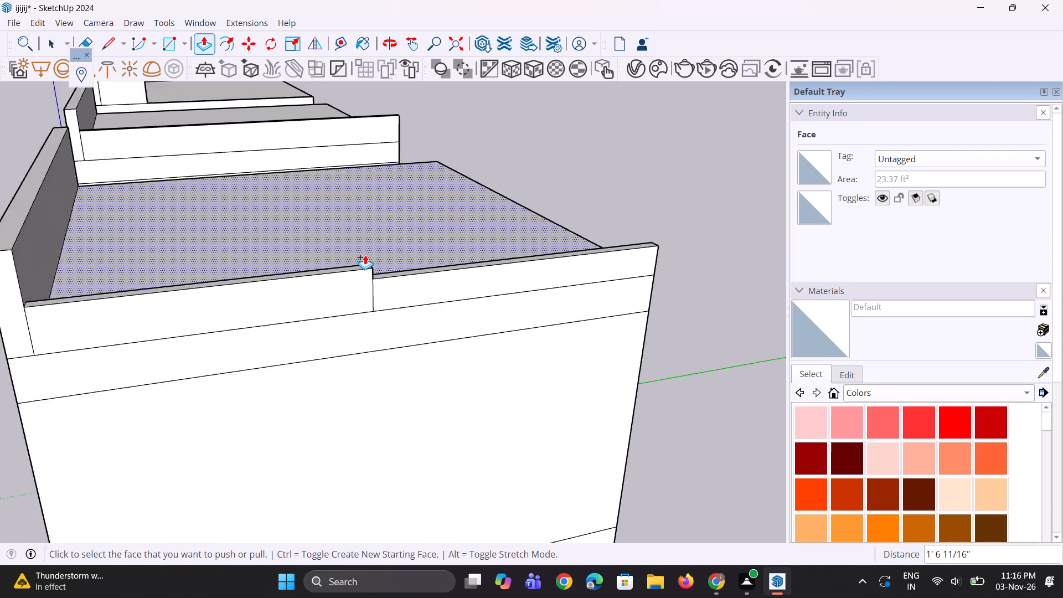
Examine the roof parapets and slab bands of all three towers from the rear, side and front.
scroll(365, 255, down, 1)
scroll(569, 281, up, 1)
middle_drag(569, 281, 283, 247)
scroll(331, 221, down, 6)
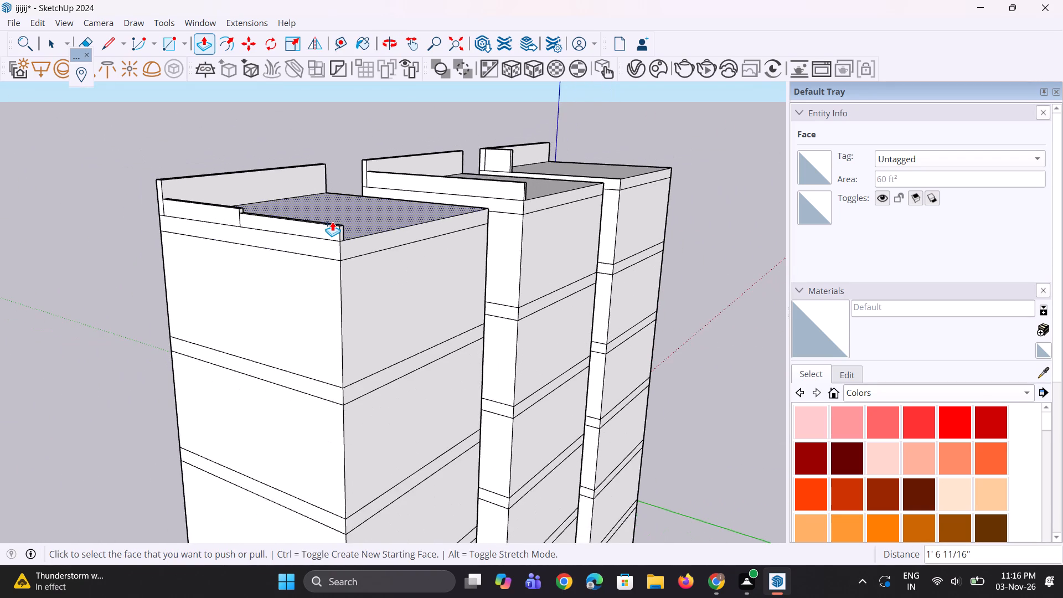
scroll(332, 221, down, 4)
middle_drag(326, 223, 659, 181)
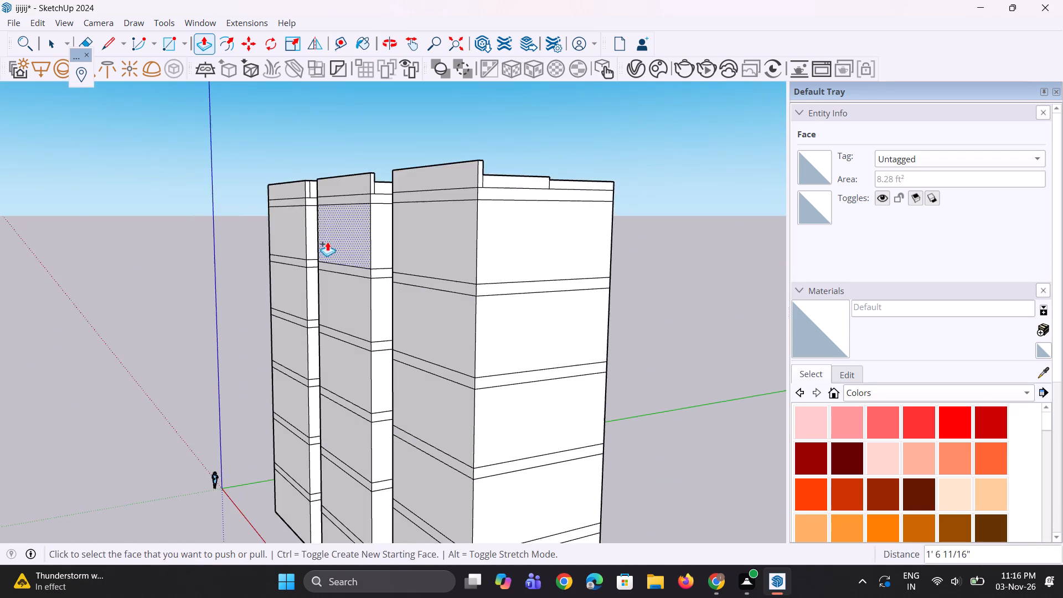
middle_drag(327, 244, 682, 333)
scroll(252, 233, up, 5)
middle_drag(250, 226, 251, 187)
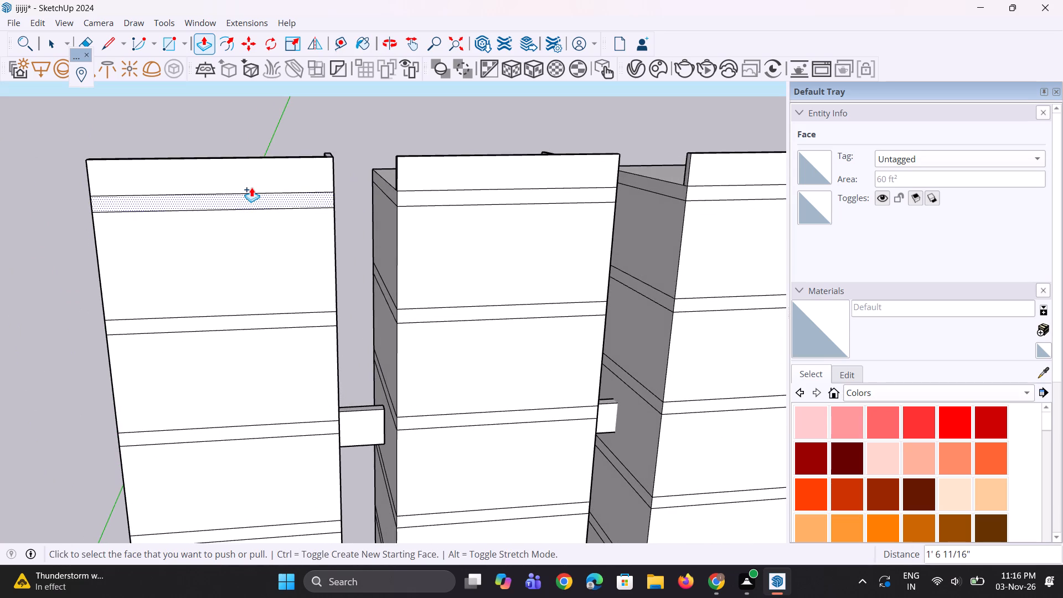
scroll(258, 207, down, 2)
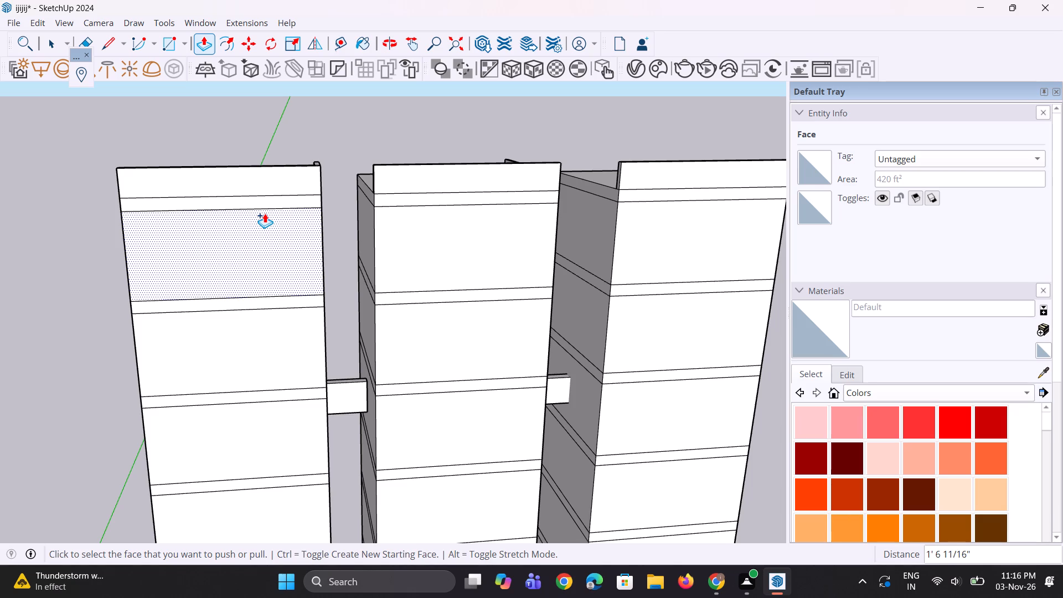
scroll(272, 201, down, 6)
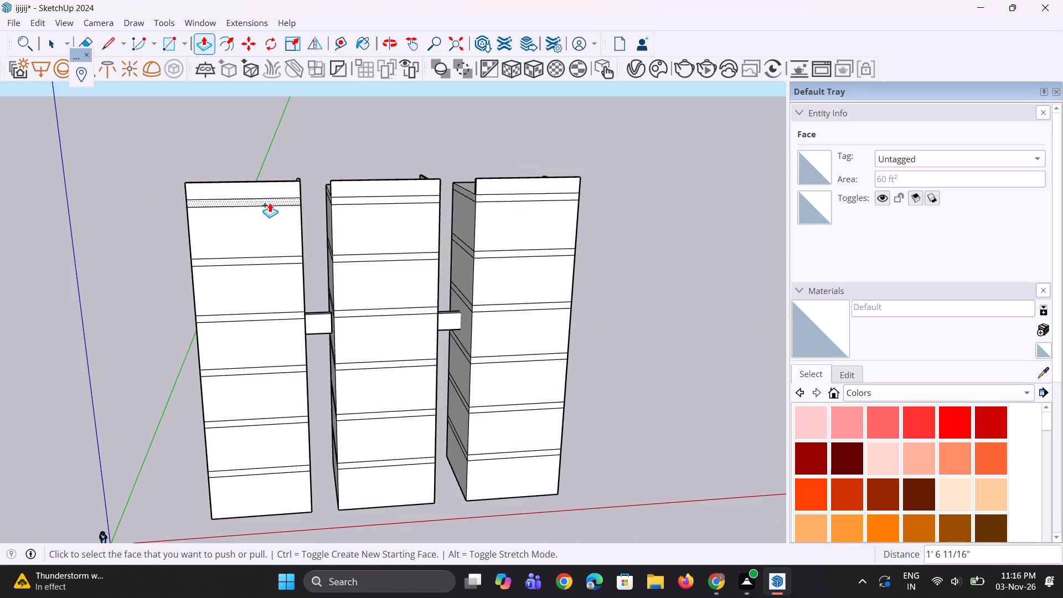
middle_drag(268, 203, 258, 216)
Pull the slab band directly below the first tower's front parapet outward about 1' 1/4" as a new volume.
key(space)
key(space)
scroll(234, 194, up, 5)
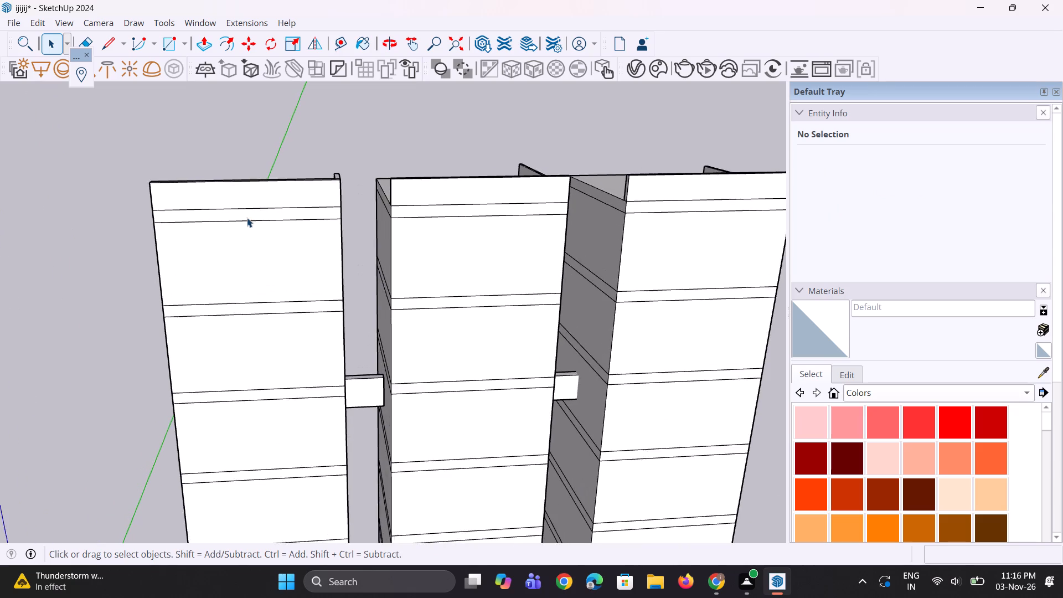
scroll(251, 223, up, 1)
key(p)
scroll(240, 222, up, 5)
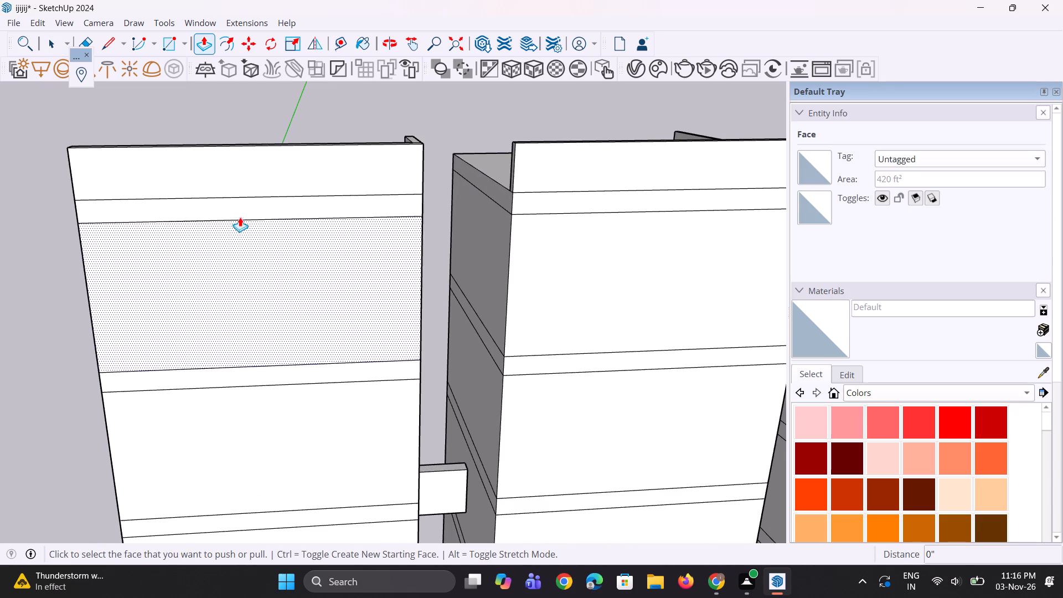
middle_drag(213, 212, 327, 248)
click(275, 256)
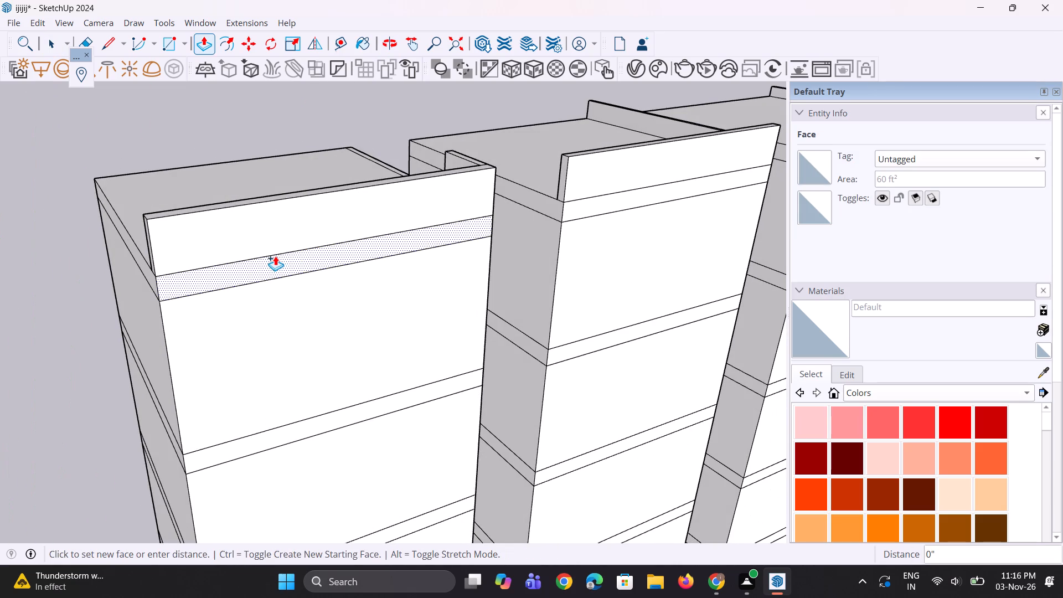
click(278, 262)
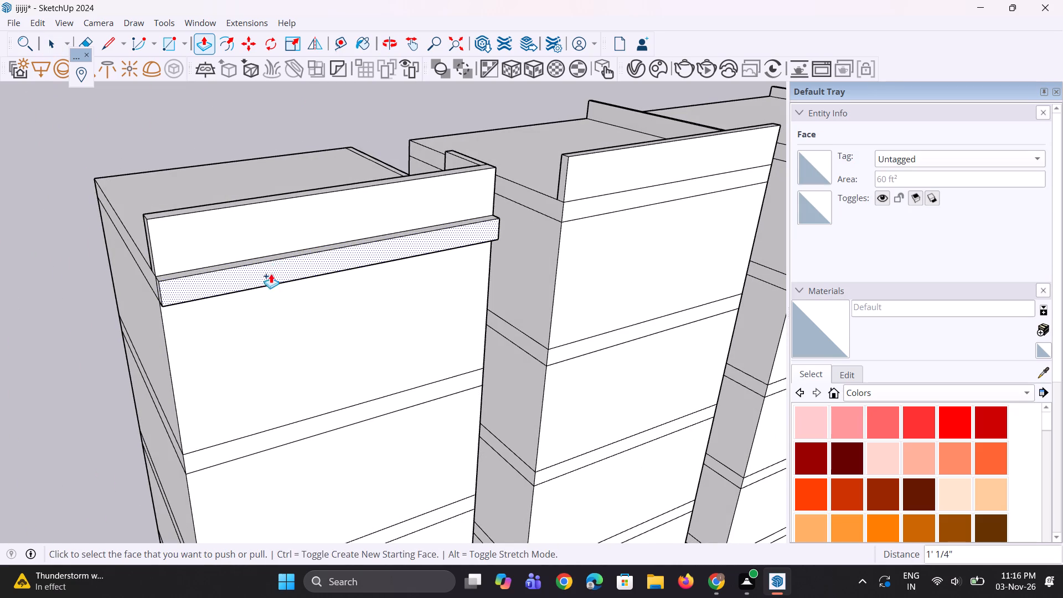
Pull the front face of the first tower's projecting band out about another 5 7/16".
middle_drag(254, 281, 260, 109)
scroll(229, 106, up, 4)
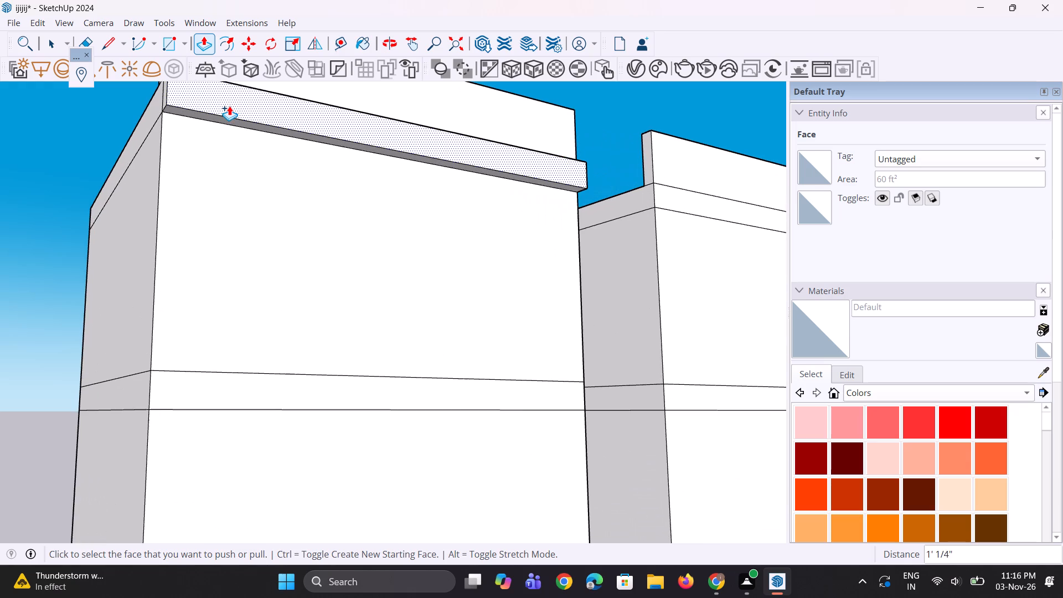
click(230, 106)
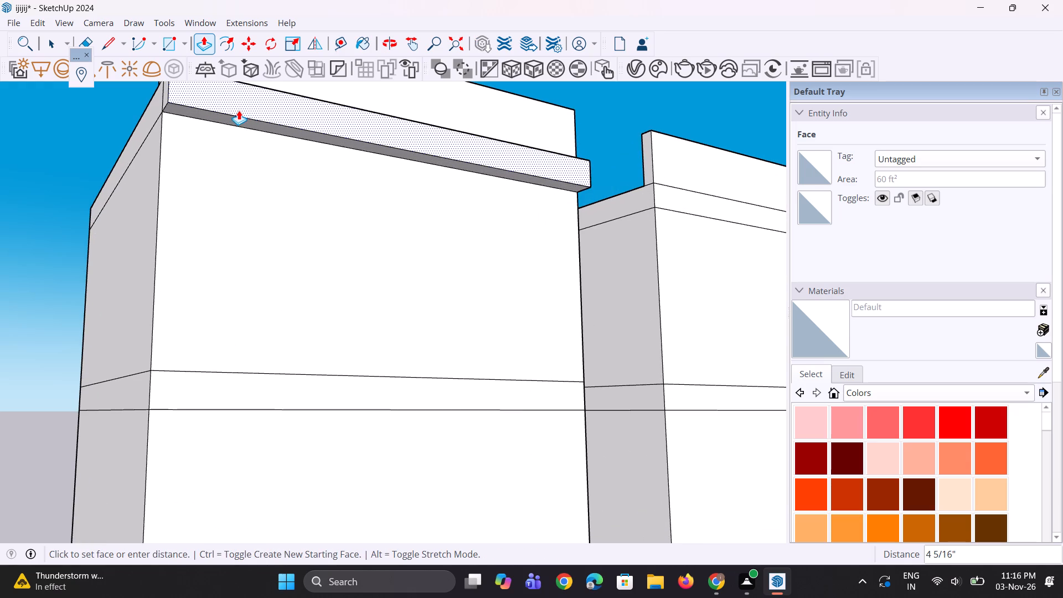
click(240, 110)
Examine the projecting band below the first tower's front parapet from the front and both ends.
scroll(162, 171, down, 5)
middle_drag(229, 145, 193, 176)
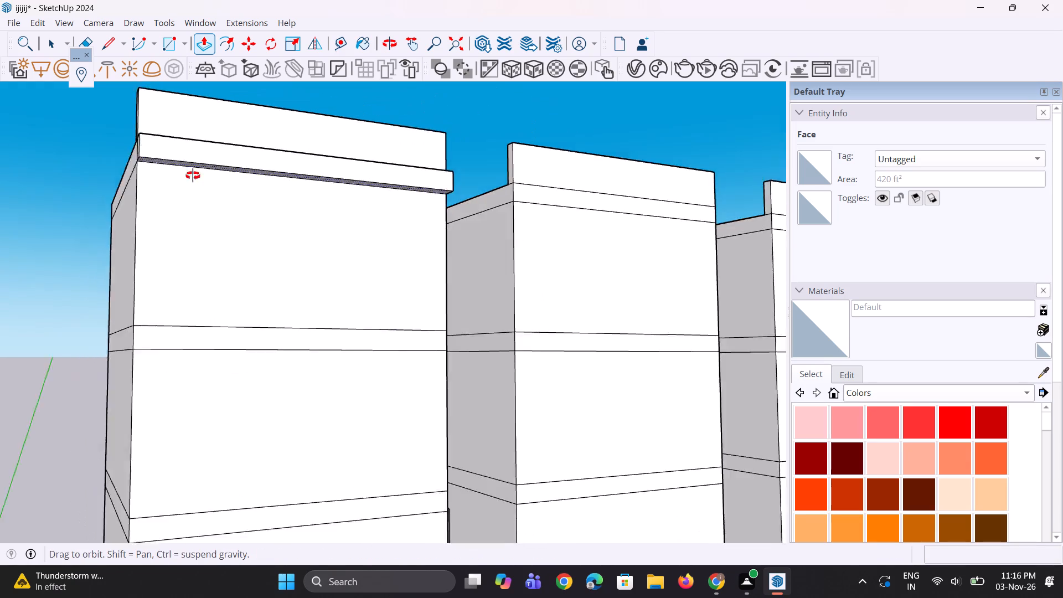
middle_drag(193, 176, 87, 204)
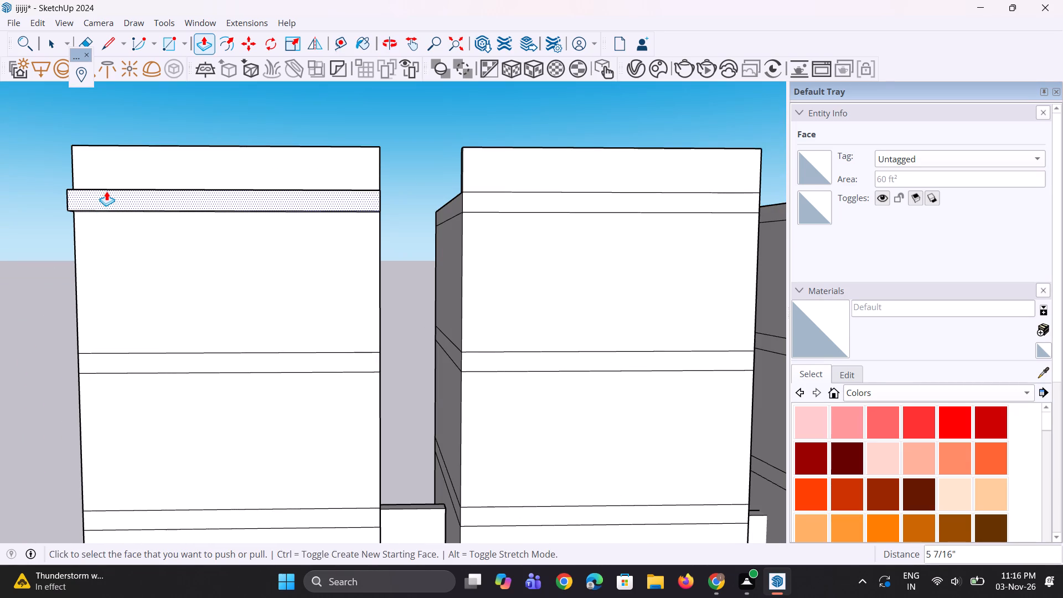
scroll(124, 184, up, 5)
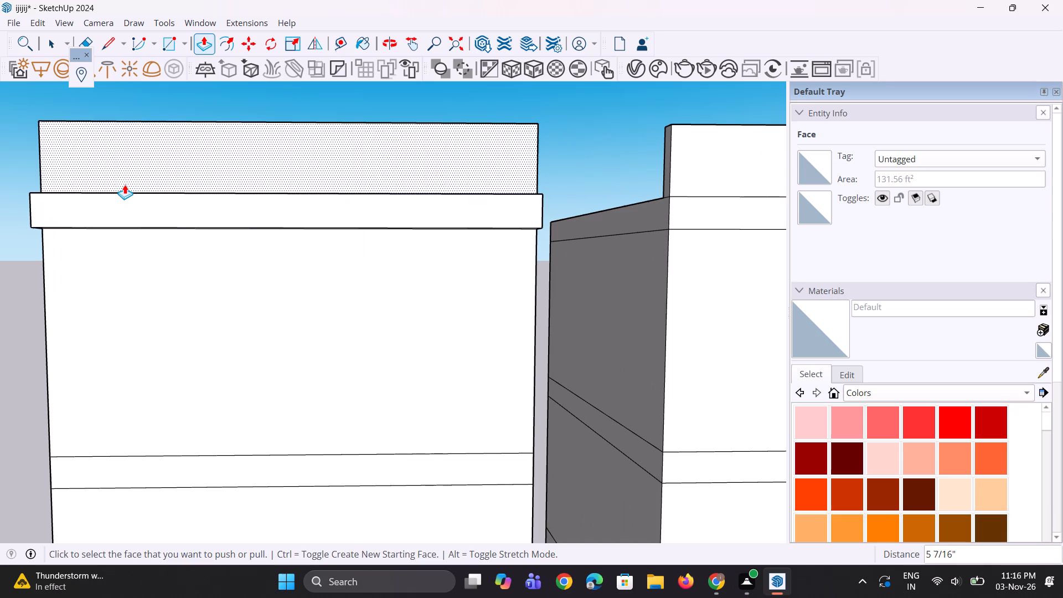
middle_drag(247, 183, 180, 179)
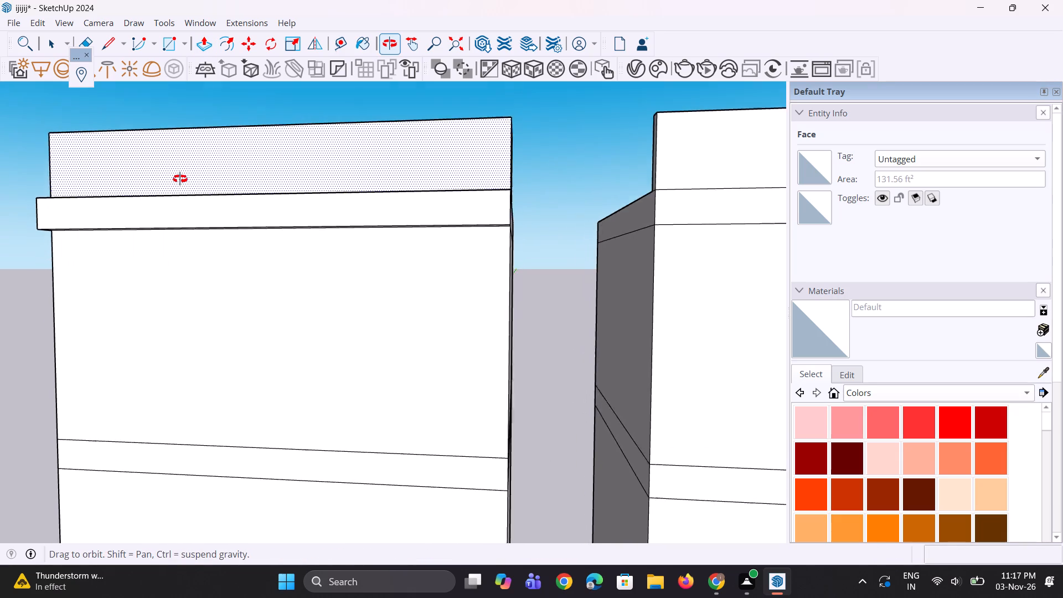
middle_drag(180, 179, 177, 179)
scroll(176, 174, down, 5)
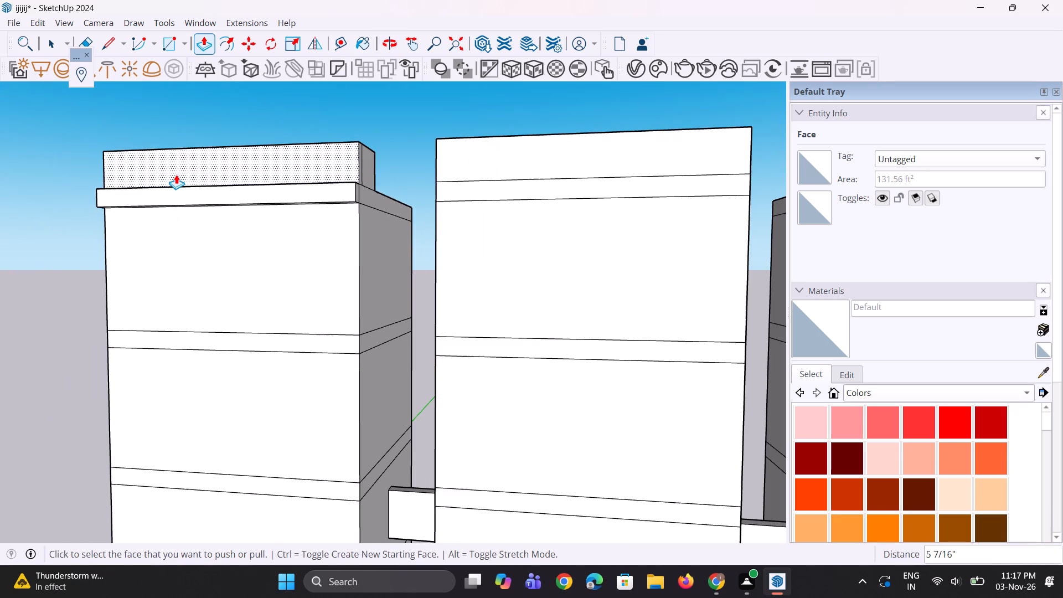
scroll(176, 174, down, 1)
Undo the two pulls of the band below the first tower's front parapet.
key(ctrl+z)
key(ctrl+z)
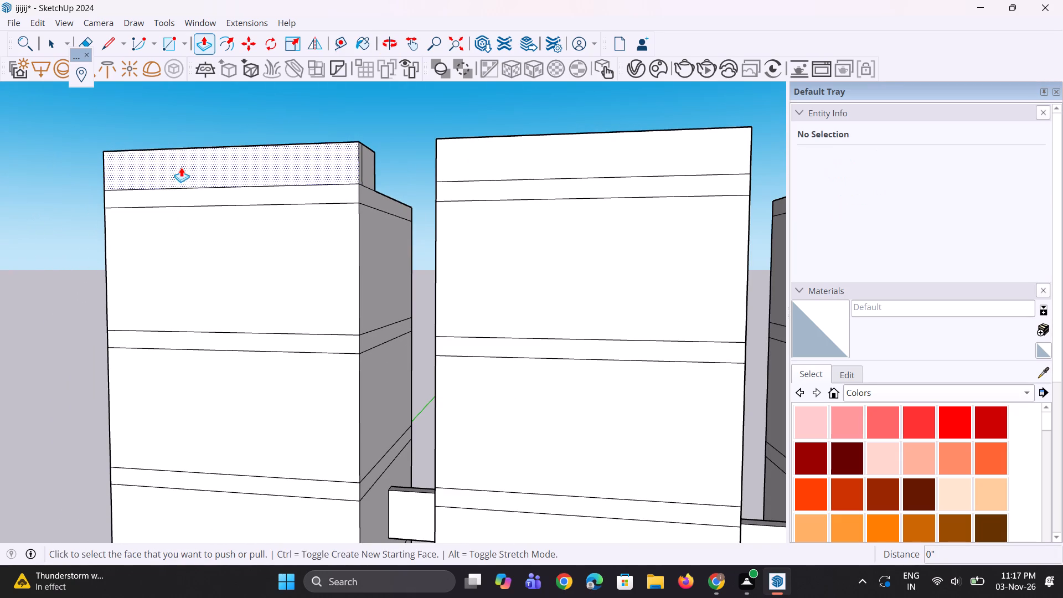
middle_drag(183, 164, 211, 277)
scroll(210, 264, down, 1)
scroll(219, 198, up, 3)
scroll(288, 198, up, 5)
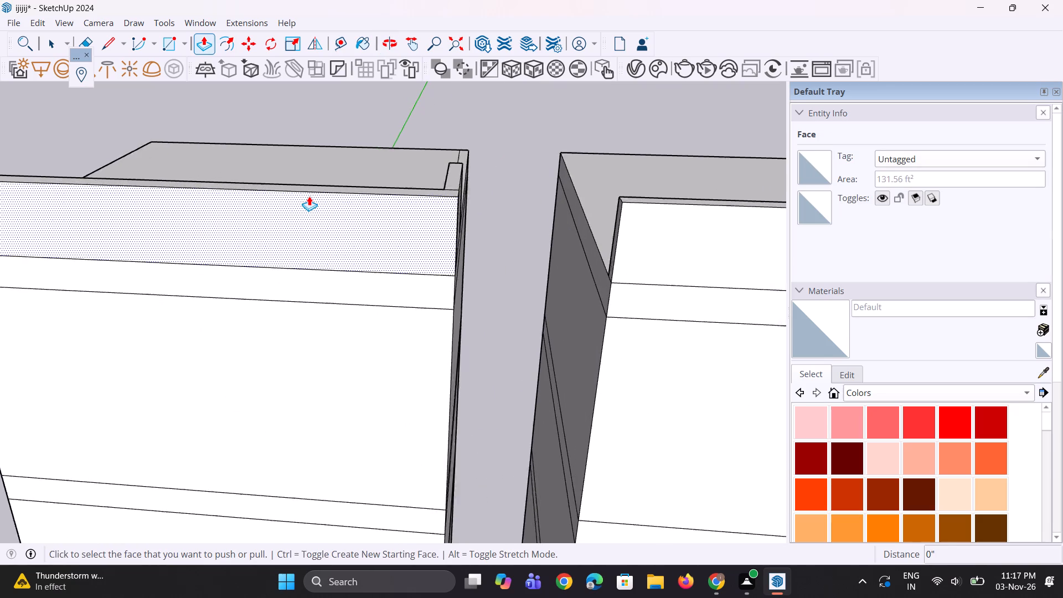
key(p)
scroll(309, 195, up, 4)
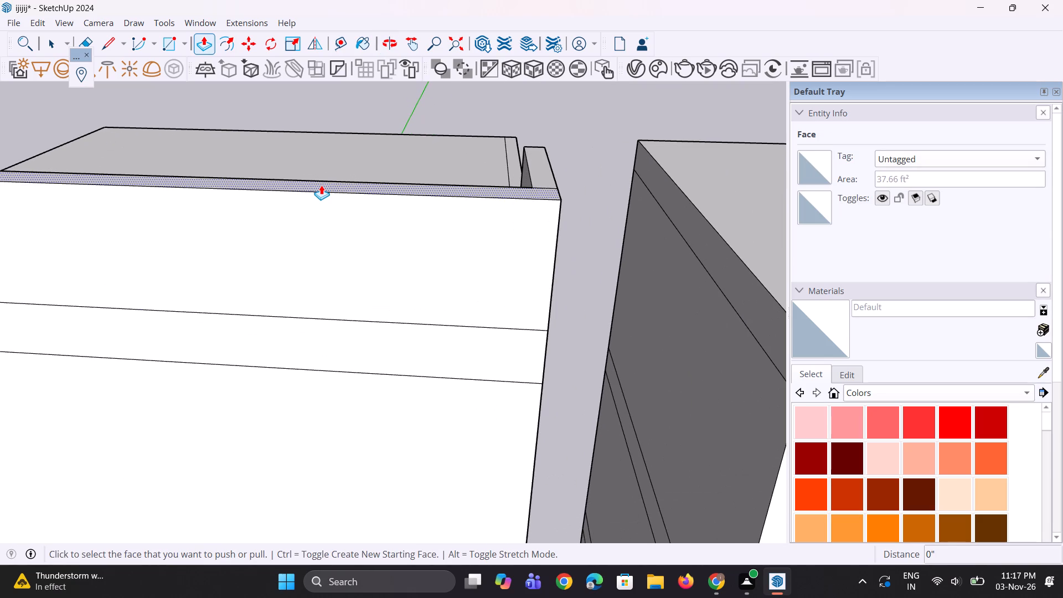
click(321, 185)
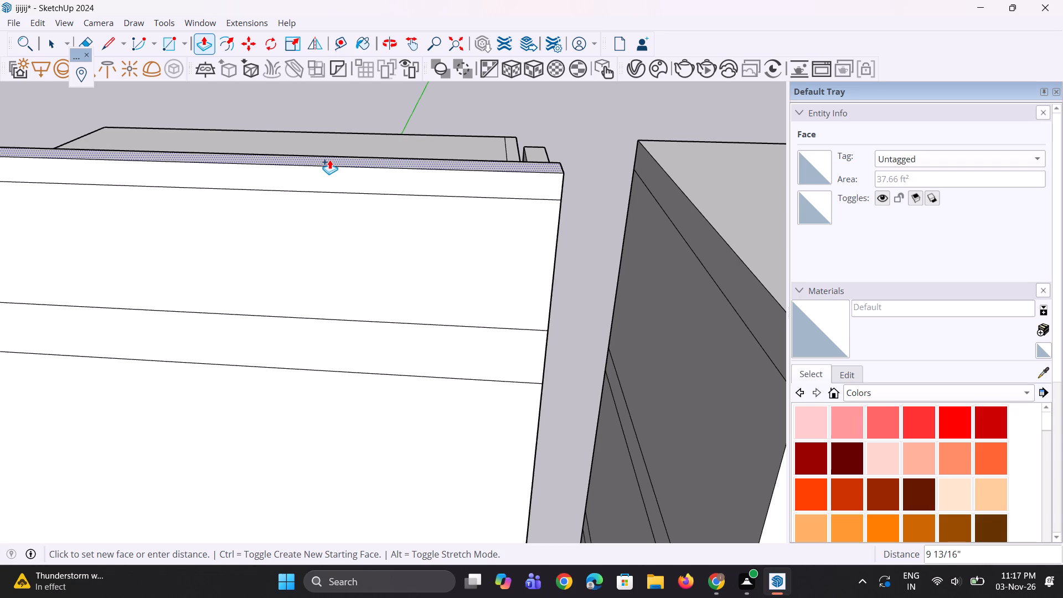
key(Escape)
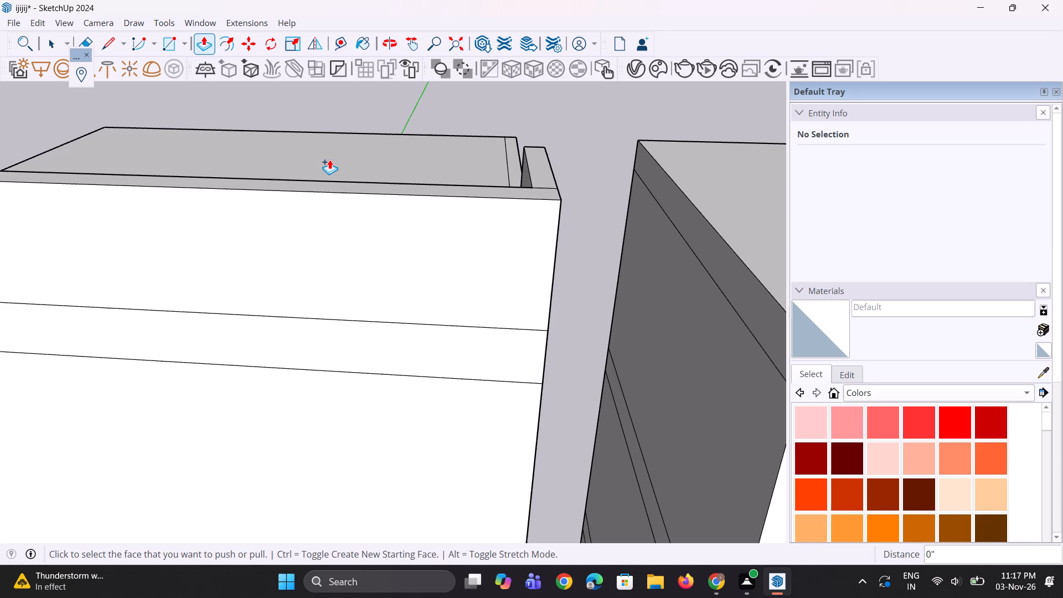
Push the top face of the first tower's front parapet down about 6 5/16".
scroll(333, 176, up, 1)
click(334, 183)
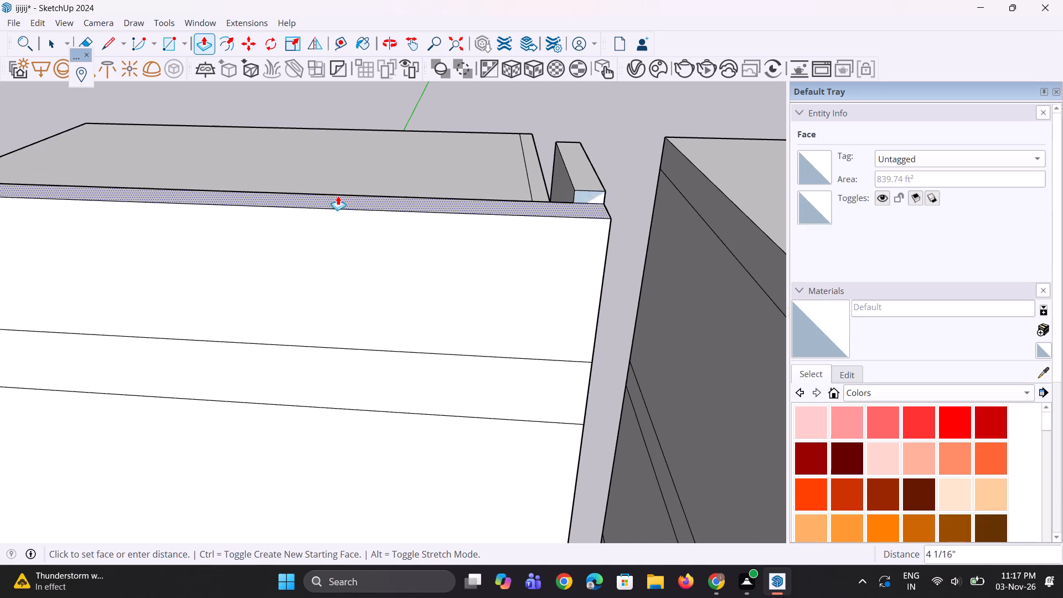
click(338, 202)
Pull the first tower's front parapet top up about 10 13/16" from a new starting face, leaving a dividing edge.
scroll(343, 210, up, 2)
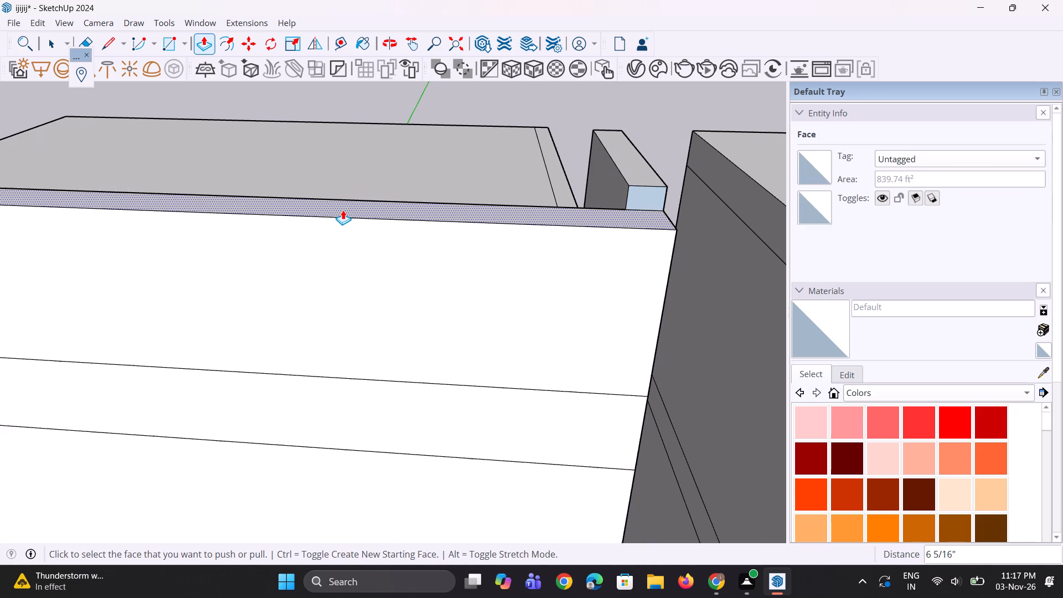
click(343, 209)
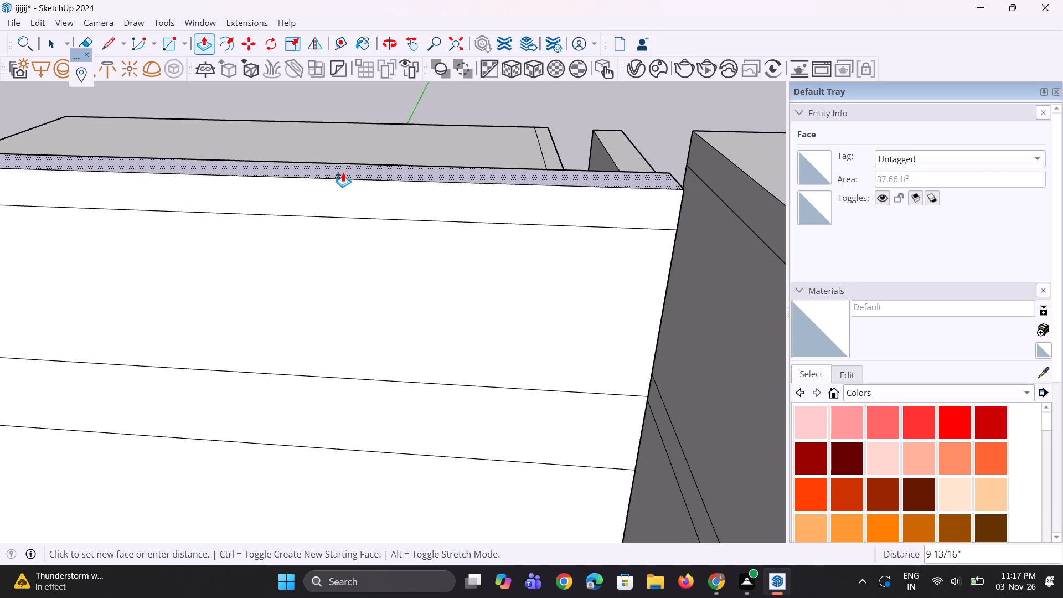
click(343, 168)
scroll(344, 282, down, 10)
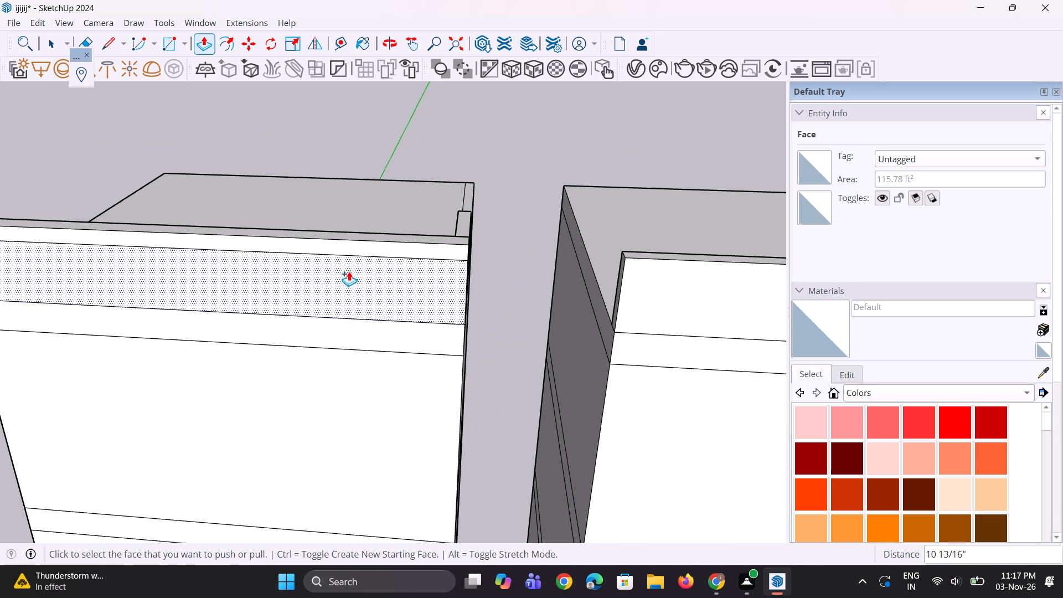
Raise the top face of the first tower's front parapet about another 3 3/16".
middle_drag(349, 271, 309, 282)
scroll(323, 240, up, 7)
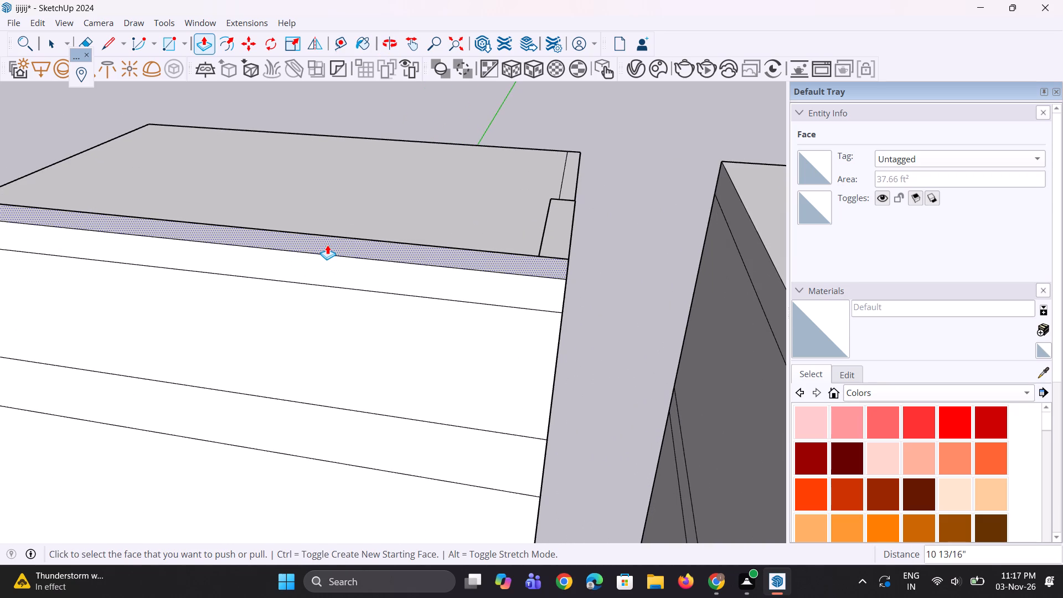
click(327, 245)
click(332, 236)
Pull the upper strip of the first tower's front parapet forward about 8 9/16" to form a projecting coping.
scroll(349, 310, down, 5)
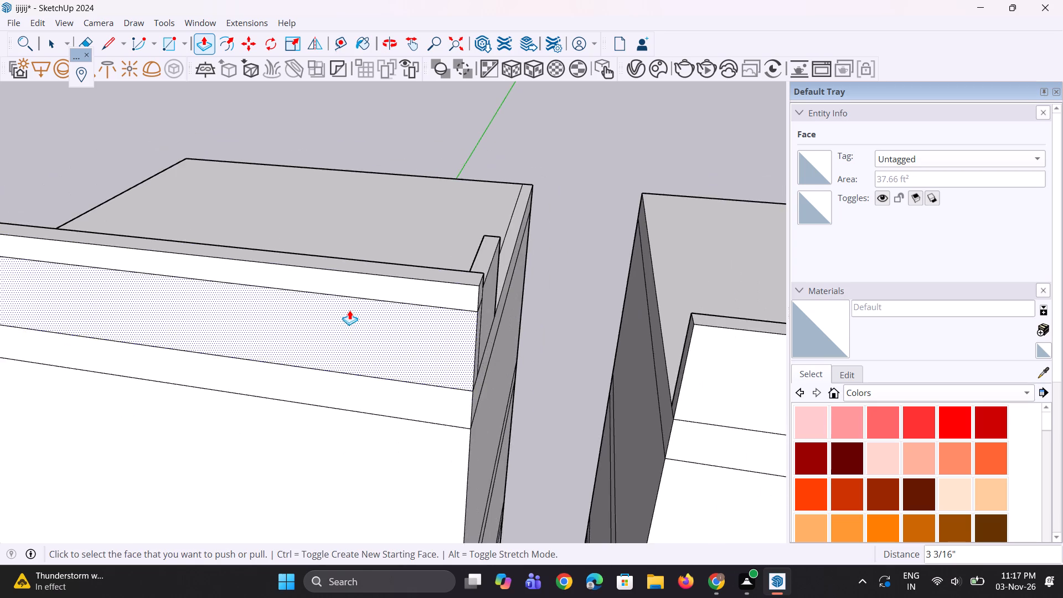
scroll(350, 308, down, 5)
middle_drag(245, 290, 466, 285)
scroll(82, 384, up, 2)
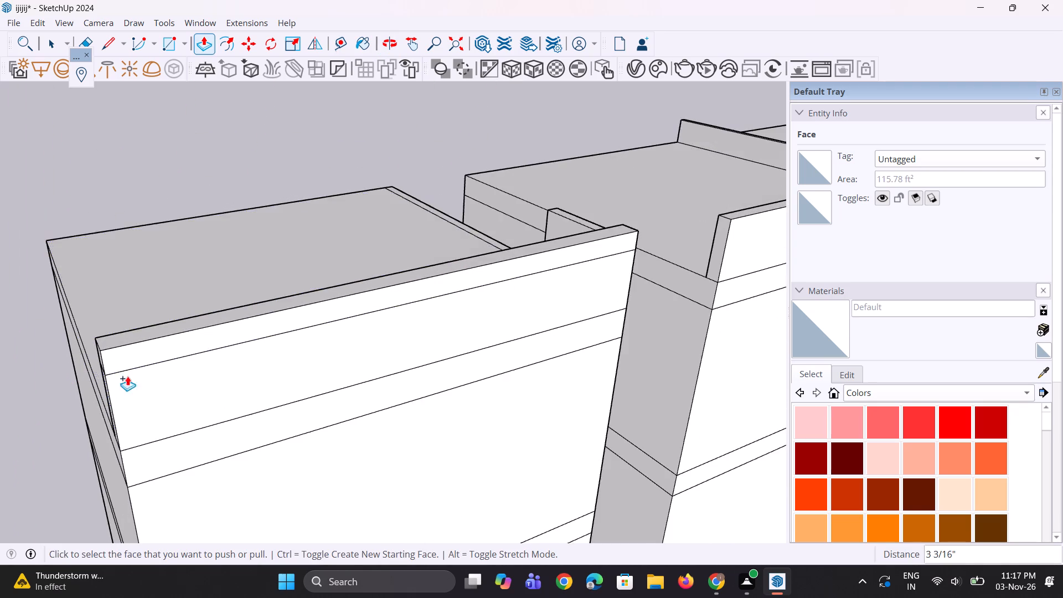
scroll(142, 359, up, 3)
click(142, 359)
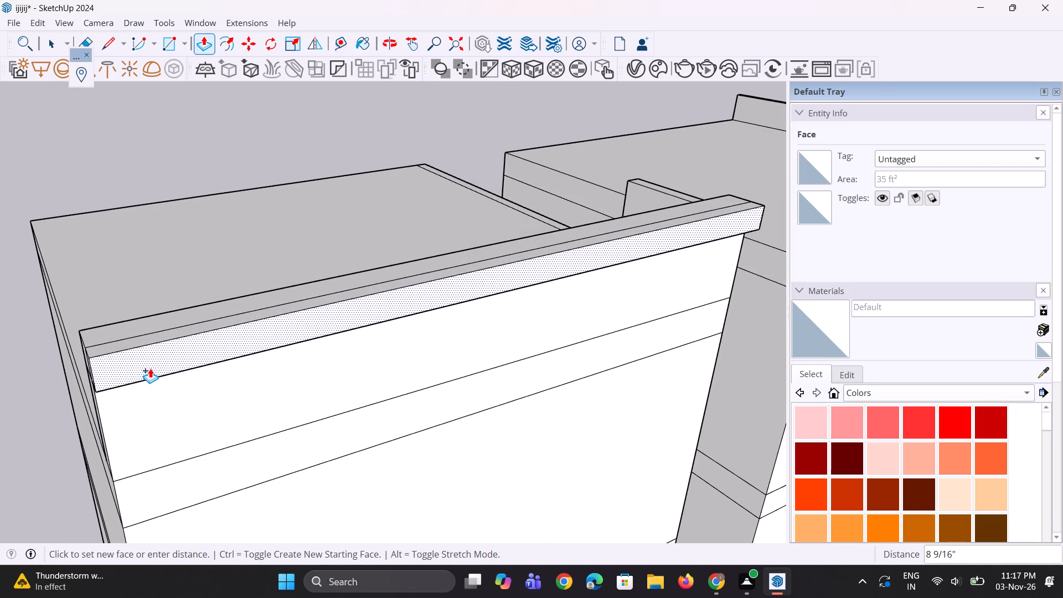
click(150, 368)
Pull the front face of the first tower's parapet coping out about another 5/8".
middle_drag(184, 338, 313, 223)
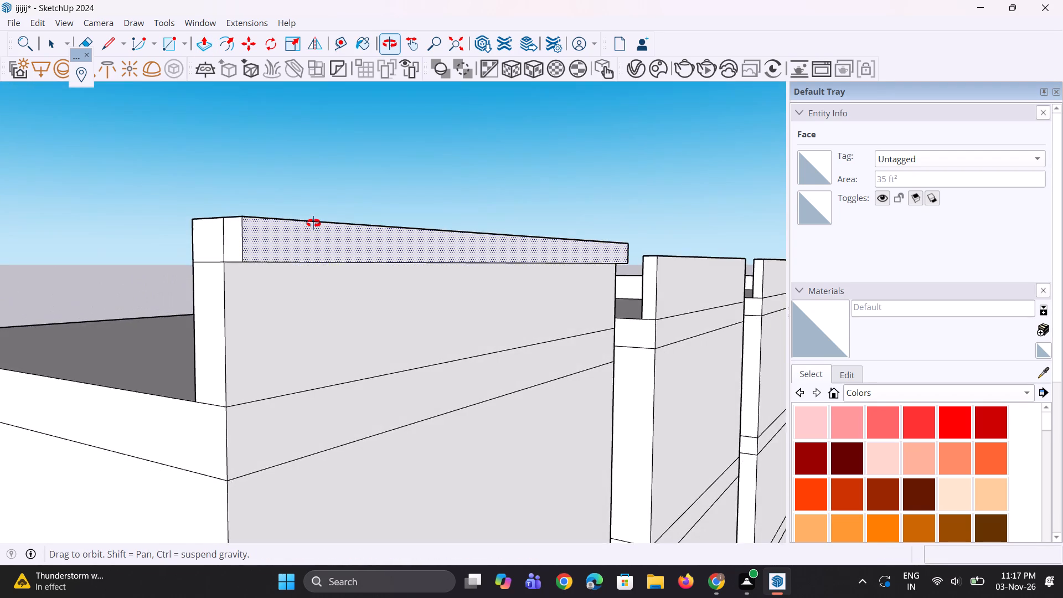
middle_drag(313, 223, 305, 229)
ctrl+scroll(277, 245, up, 2)
click(273, 249)
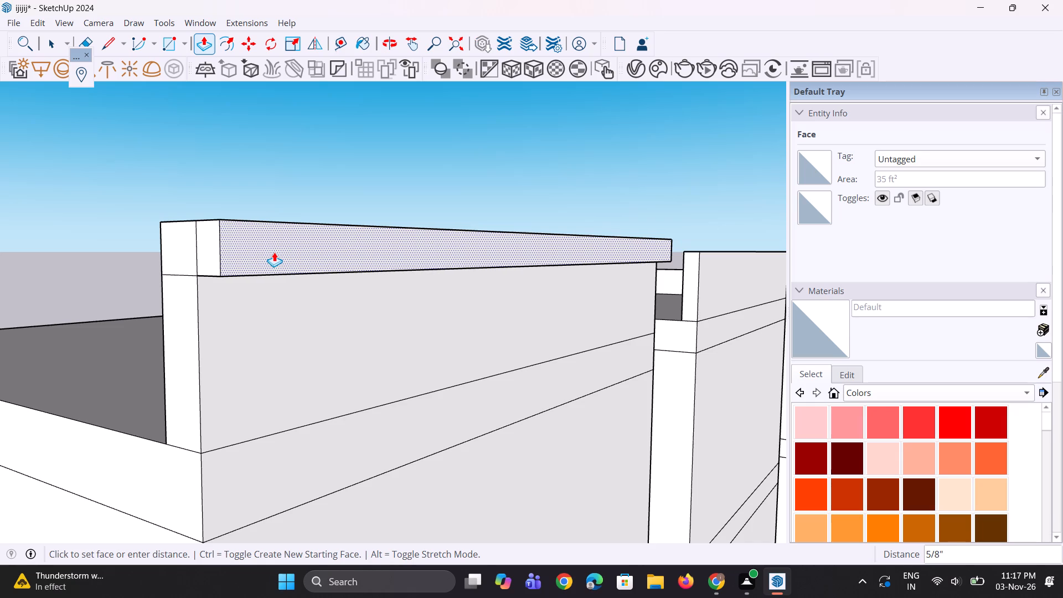
click(274, 252)
Copy the end edge of the coping's underside about 6 7/8" inward, at the end nearest the second tower.
middle_drag(326, 252, 94, 249)
scroll(93, 249, down, 5)
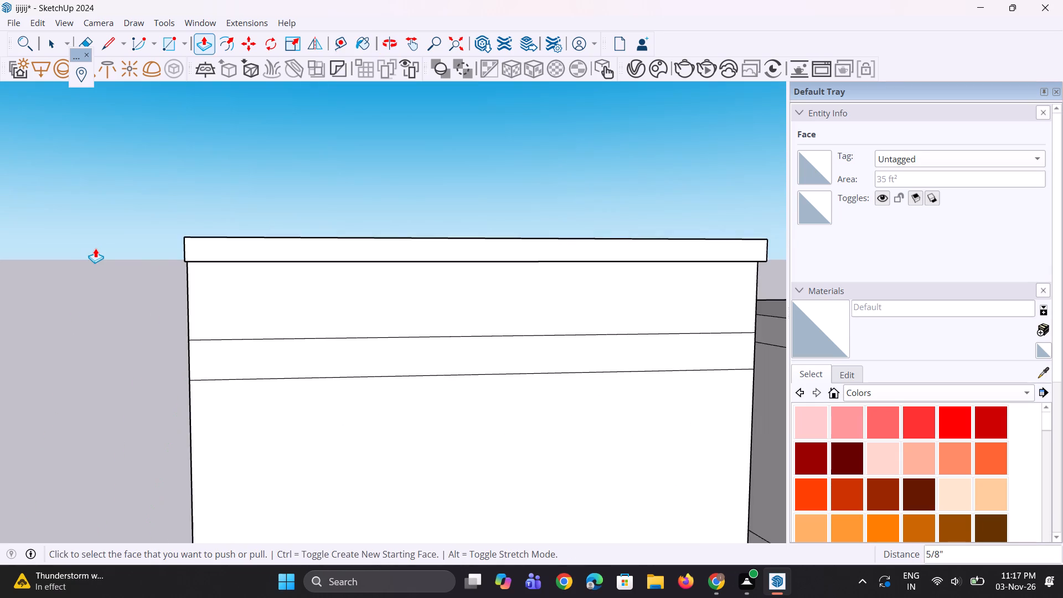
scroll(95, 248, down, 6)
middle_drag(303, 283, 213, 271)
scroll(452, 319, up, 8)
middle_drag(431, 292, 431, 290)
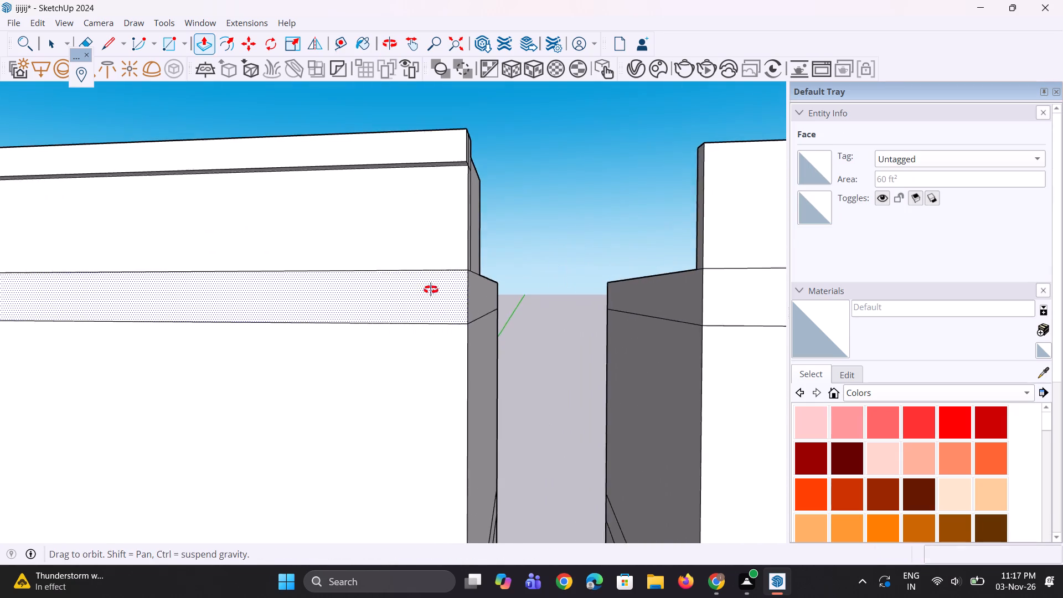
middle_drag(431, 290, 420, 230)
key(space)
scroll(463, 209, up, 7)
scroll(419, 337, down, 4)
scroll(414, 342, up, 1)
middle_drag(414, 335, 420, 258)
scroll(446, 140, up, 7)
click(453, 154)
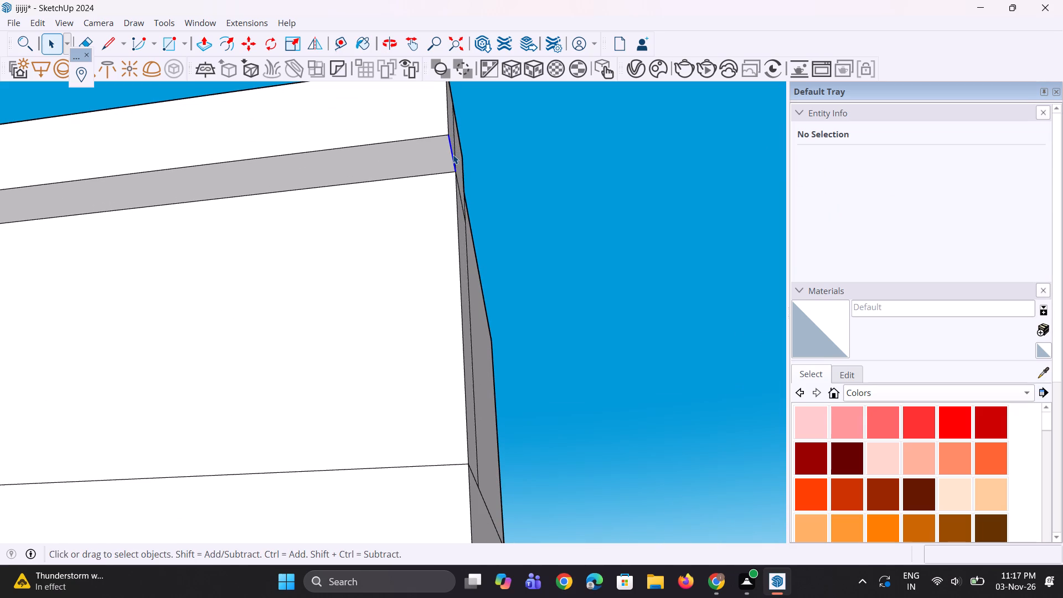
key(m)
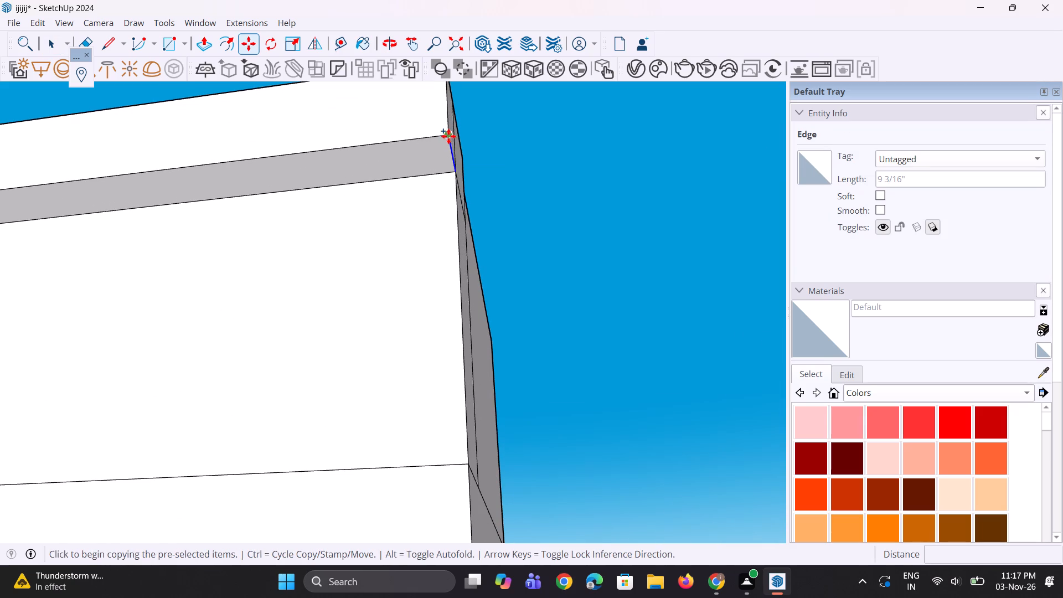
click(448, 136)
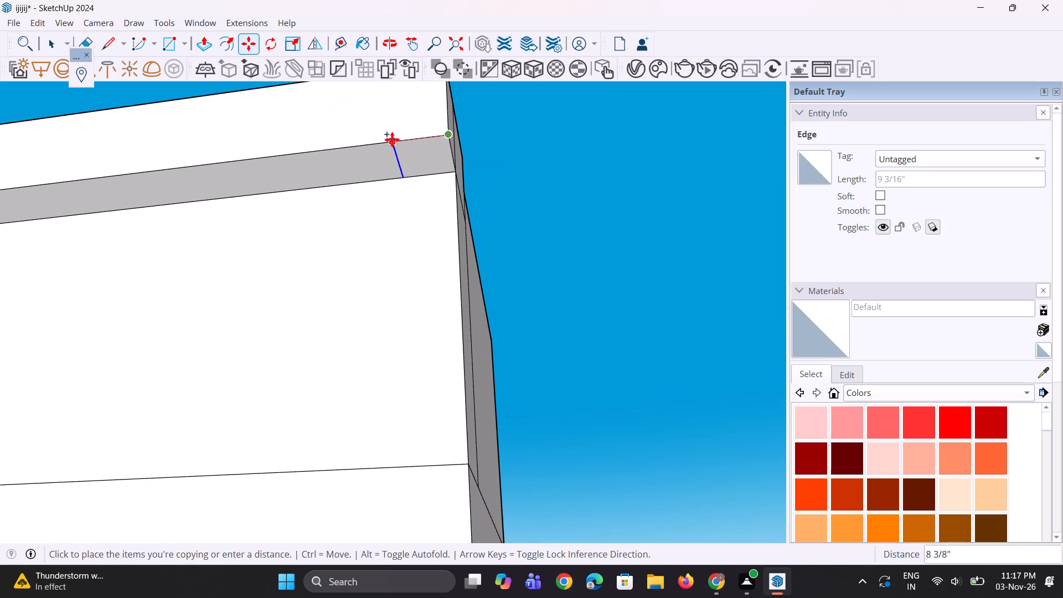
click(403, 143)
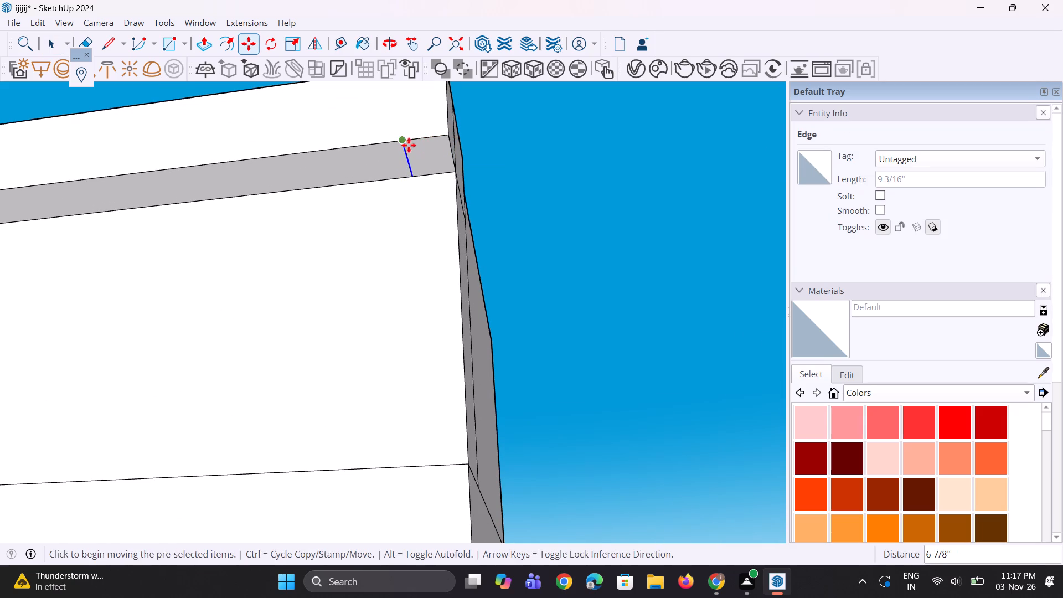
Pull the small face under the coping's end down about 3' 9 11/16", plus another 2' to the floor band's lower edge, as a leg.
key(p)
drag(436, 159, 436, 164)
click(436, 159)
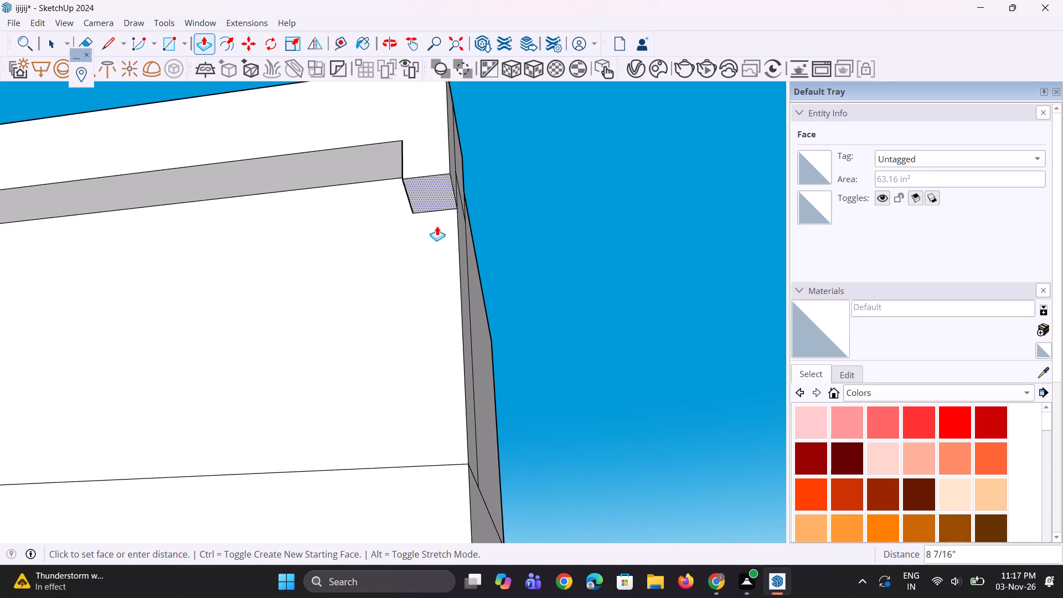
scroll(437, 249, down, 10)
click(410, 372)
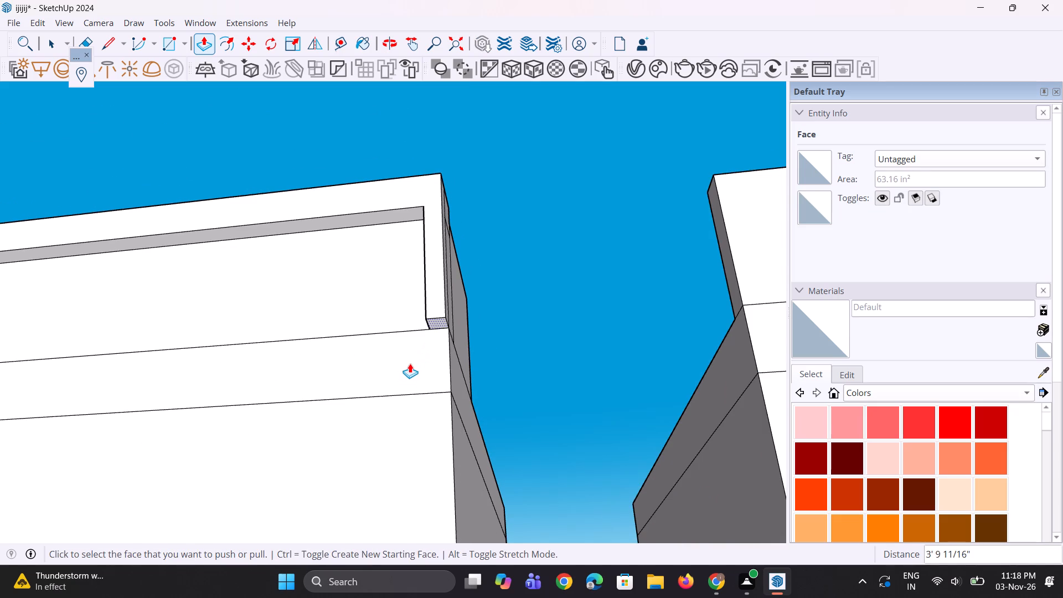
scroll(440, 316, up, 3)
click(436, 324)
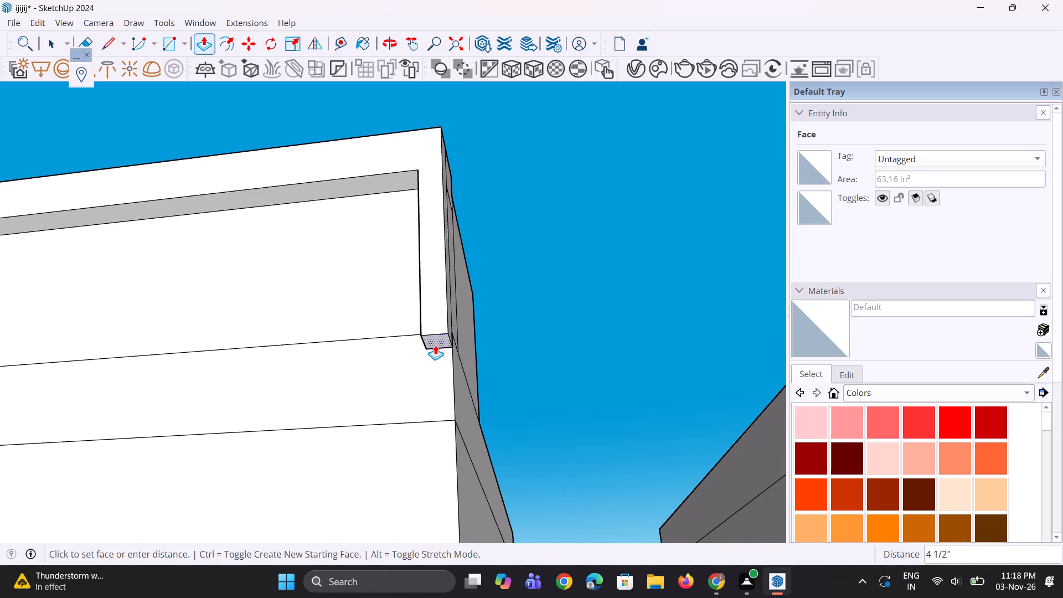
click(323, 426)
Widen the coping's vertical leg by pulling its inner side face out about 5 5/16".
middle_drag(401, 338, 603, 337)
scroll(485, 344, up, 2)
click(478, 340)
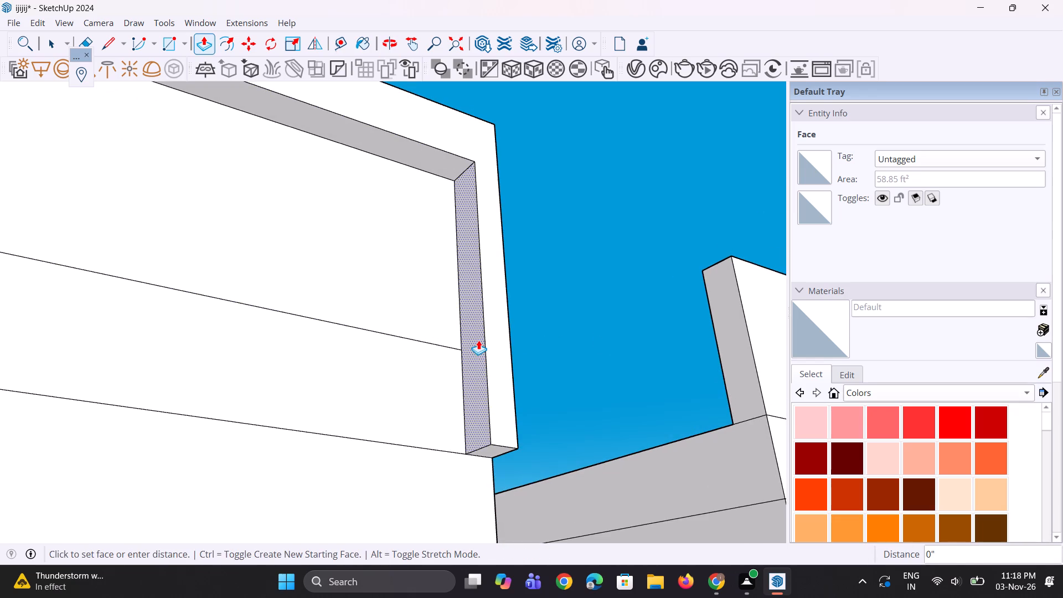
click(458, 335)
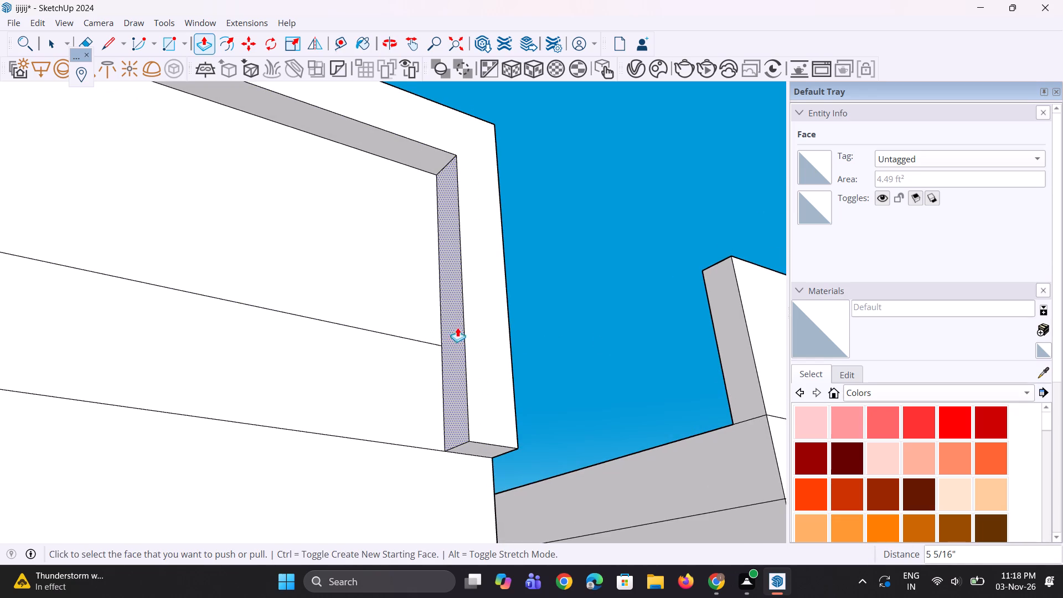
Draw a 9 3/16" line across the leg's inner side face at the level of the floor band's top edge.
scroll(439, 271, down, 11)
middle_drag(439, 266, 431, 376)
scroll(437, 298, down, 5)
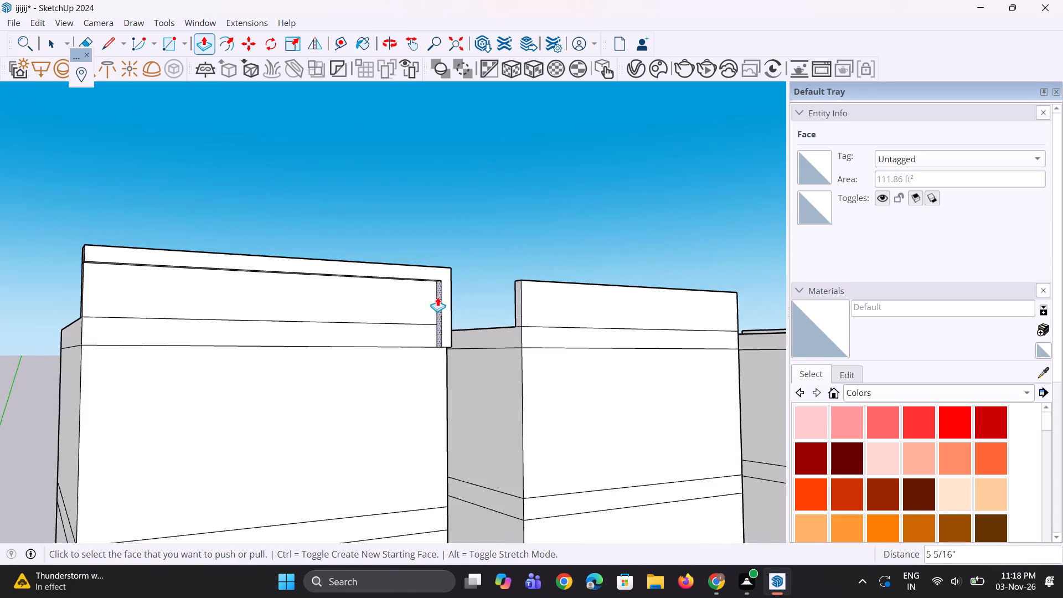
middle_drag(430, 317, 433, 358)
scroll(433, 377, up, 5)
scroll(442, 328, up, 3)
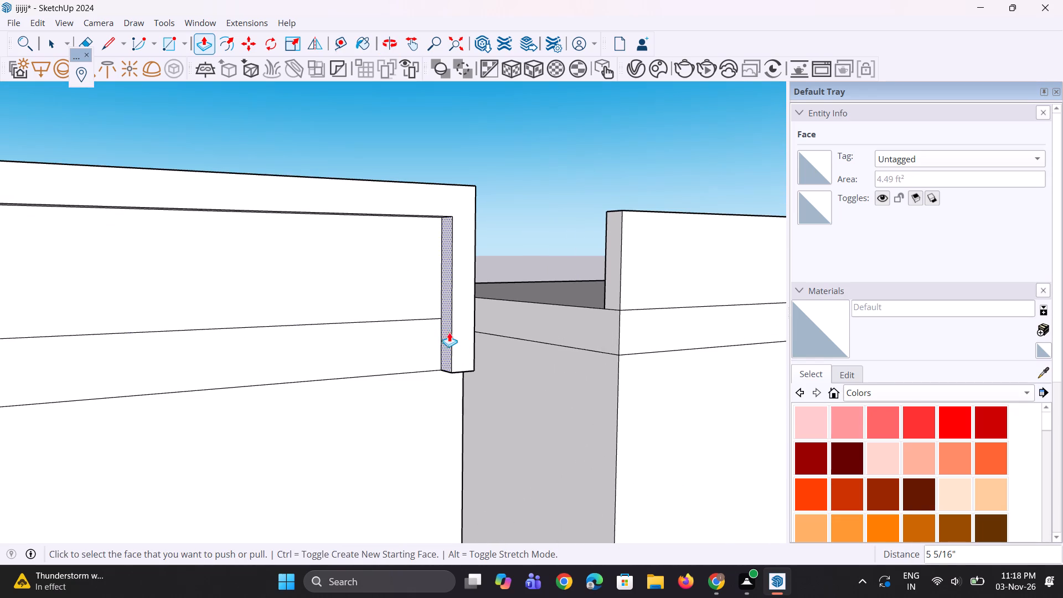
key(o)
key(l)
scroll(445, 323, up, 2)
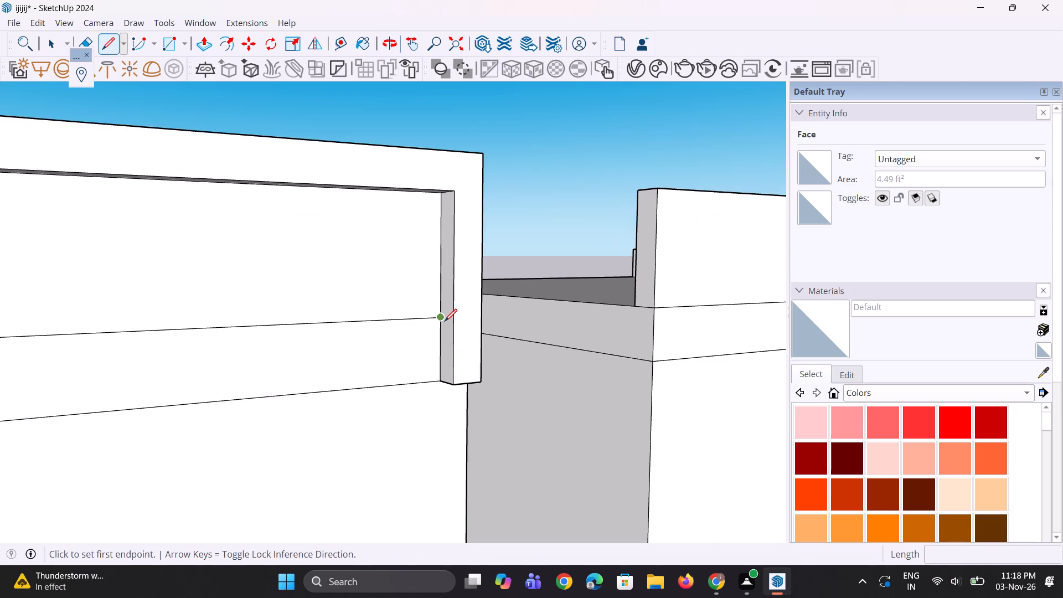
scroll(445, 321, up, 3)
click(441, 317)
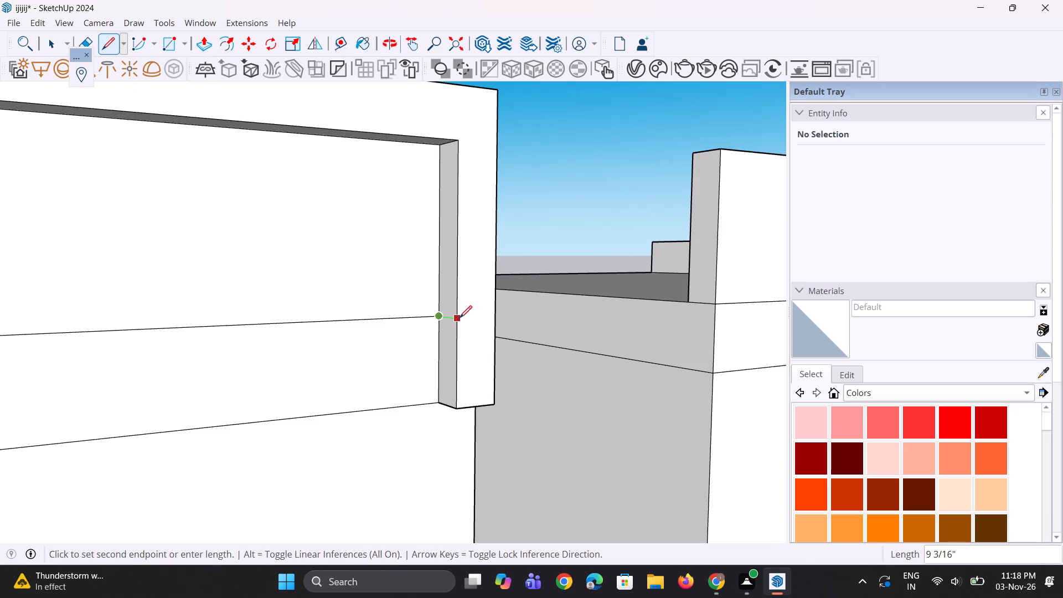
click(459, 318)
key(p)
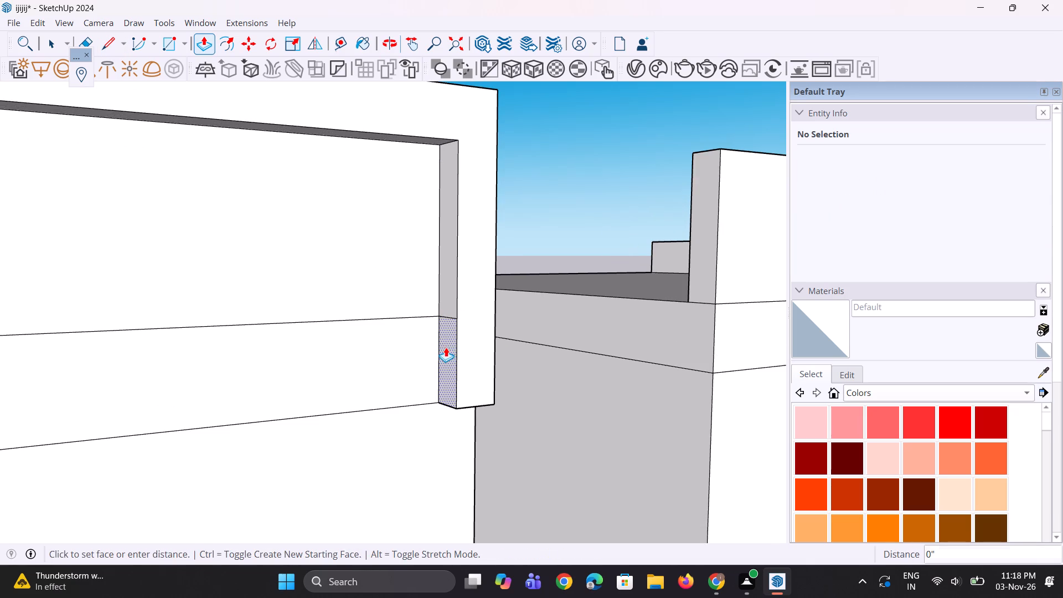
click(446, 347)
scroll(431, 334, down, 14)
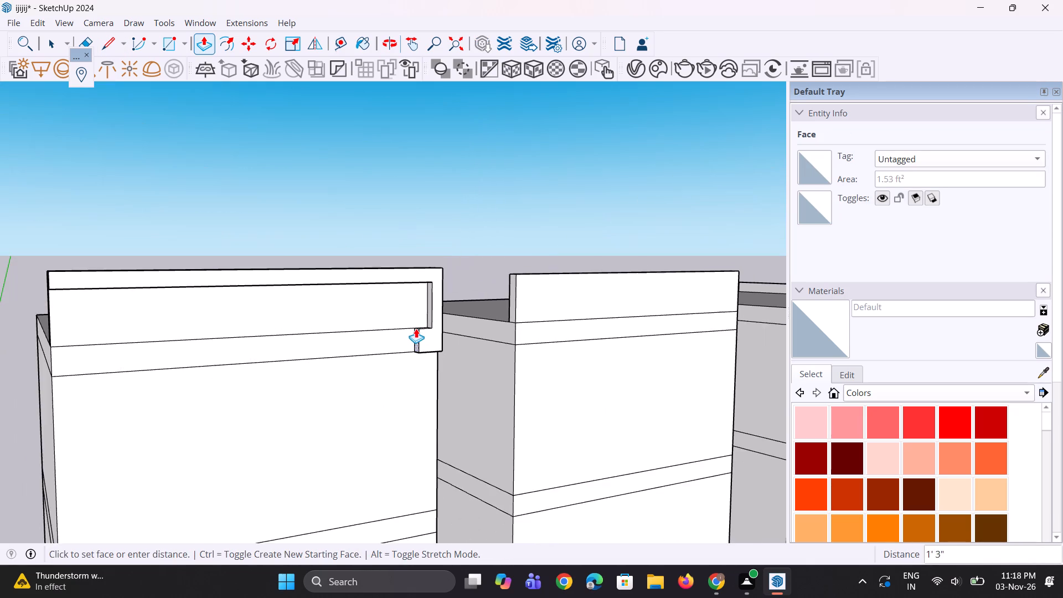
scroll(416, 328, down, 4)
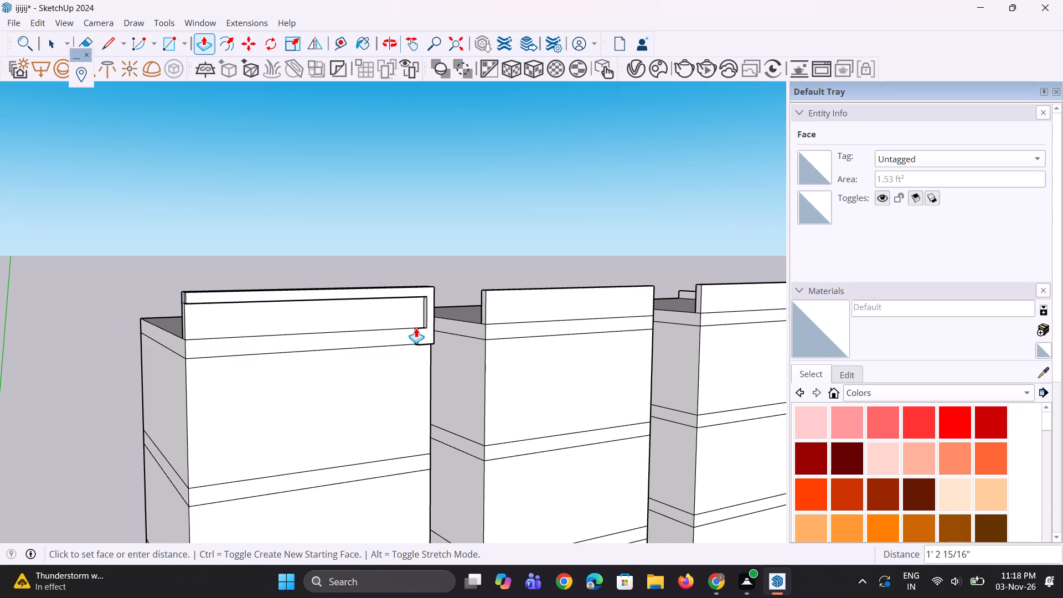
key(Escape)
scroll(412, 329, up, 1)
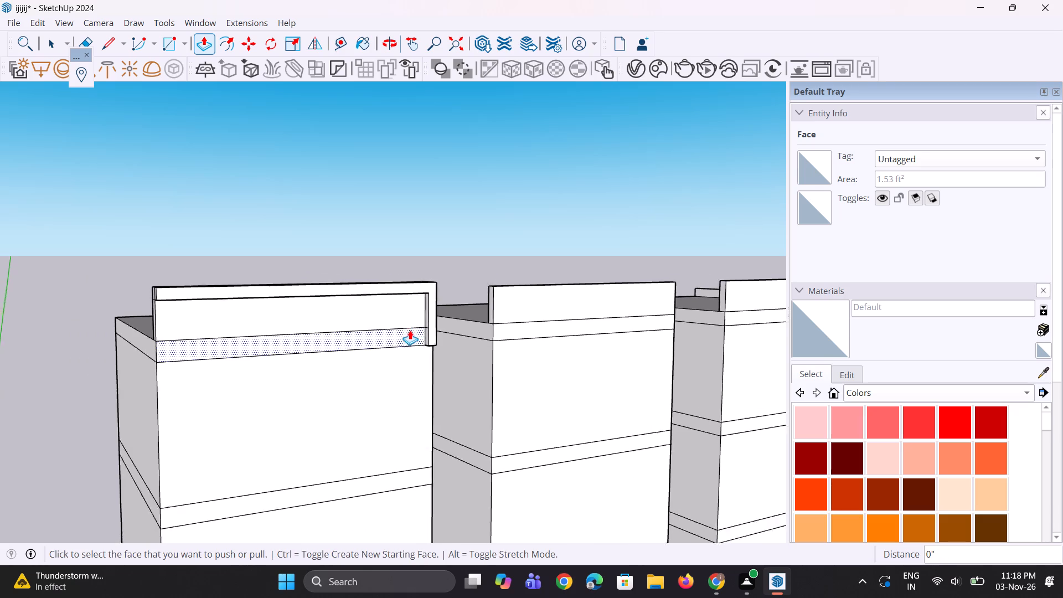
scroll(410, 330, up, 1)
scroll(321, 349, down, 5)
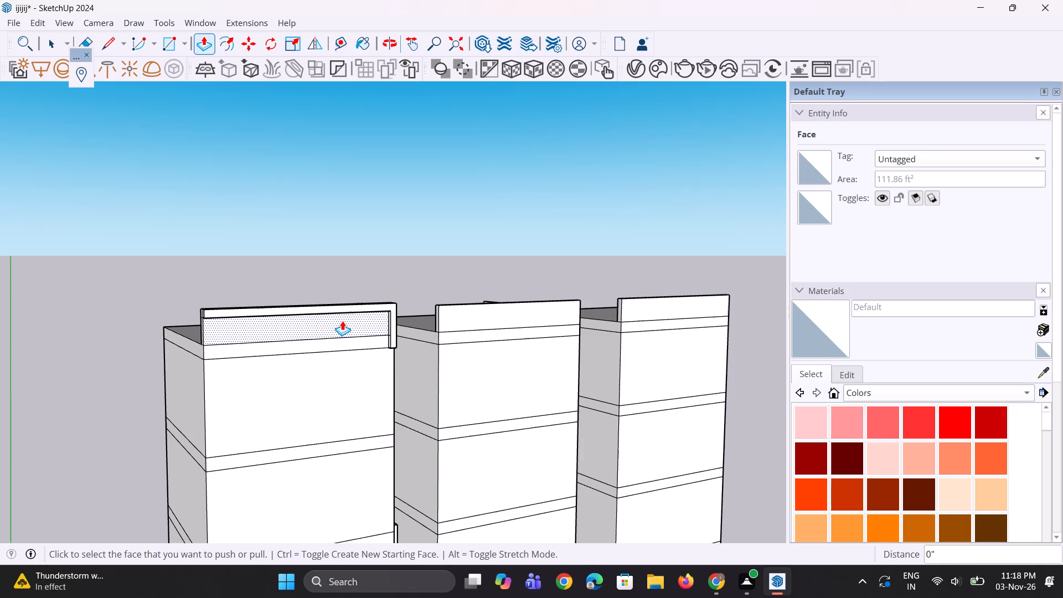
Draw a 2' vertical line across the floor band below the first tower's front parapet, dividing it in two.
key(l)
scroll(296, 375, up, 1)
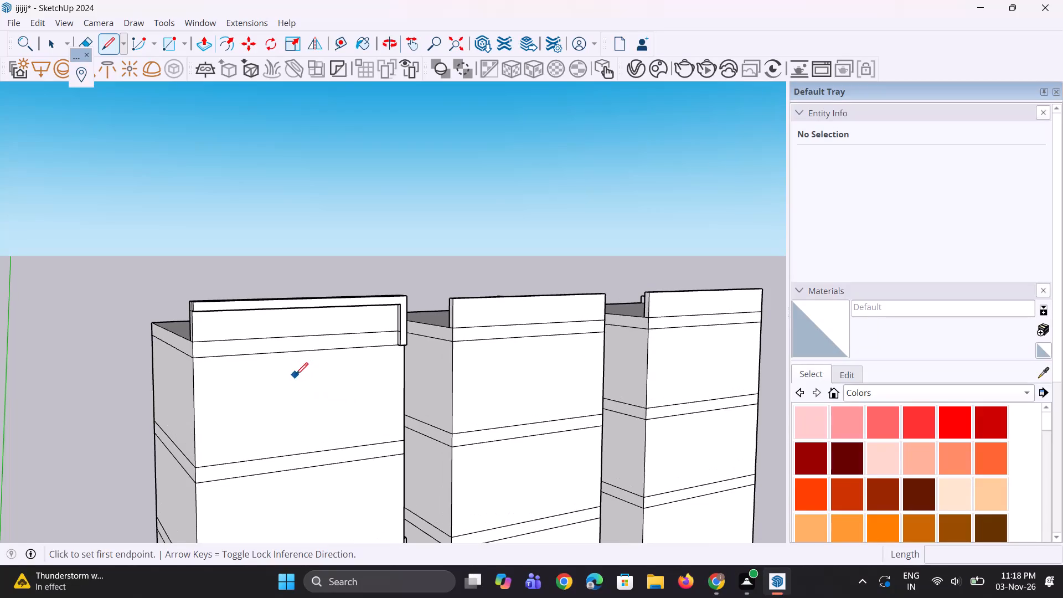
click(267, 338)
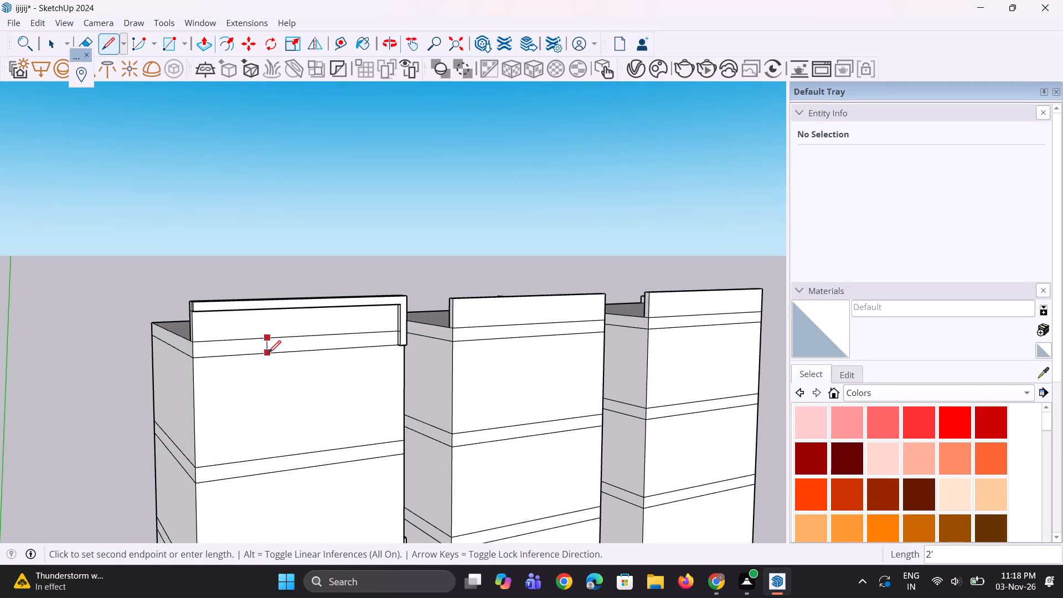
click(269, 353)
key(space)
Pull the part of the divided floor band next to the leg forward 9 3/16", flush with the leg's front face.
scroll(299, 349, up, 5)
key(p)
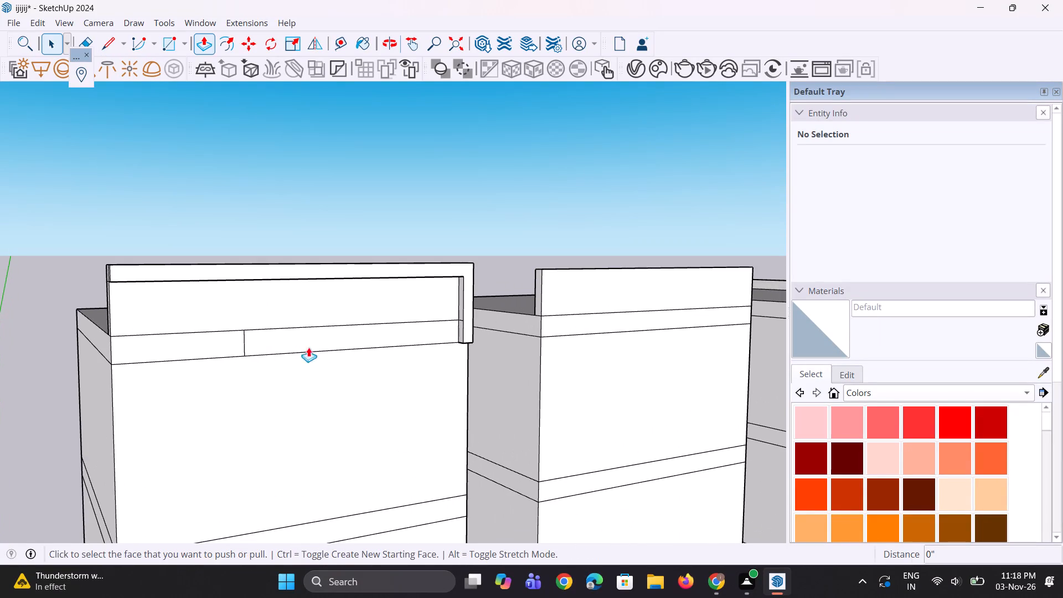
scroll(336, 343, up, 2)
click(338, 343)
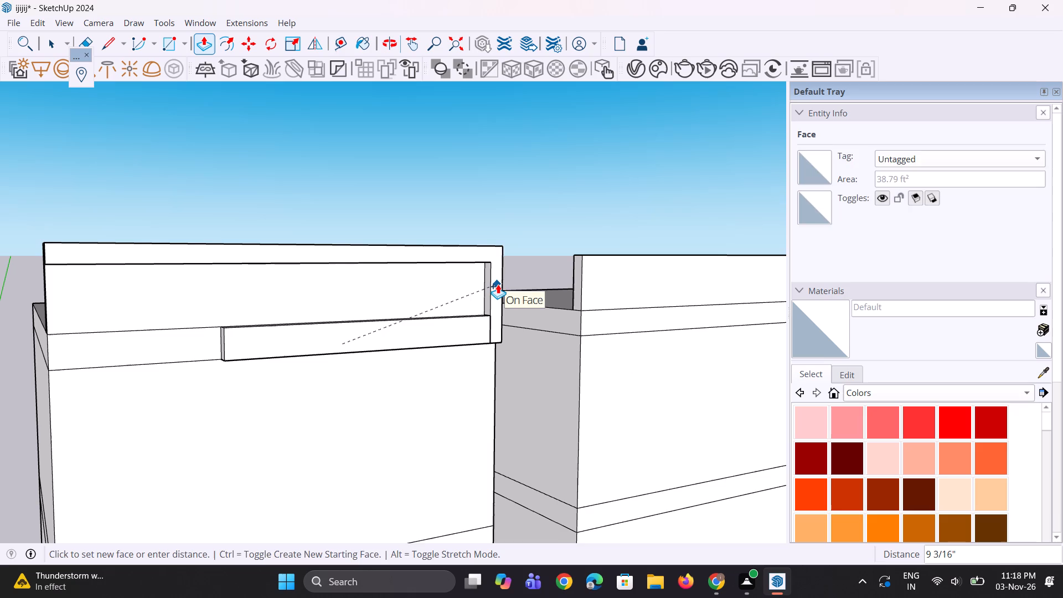
click(498, 284)
Push the underside of the projecting floor band up about 4 3/16".
middle_drag(441, 334, 442, 365)
scroll(403, 332, up, 7)
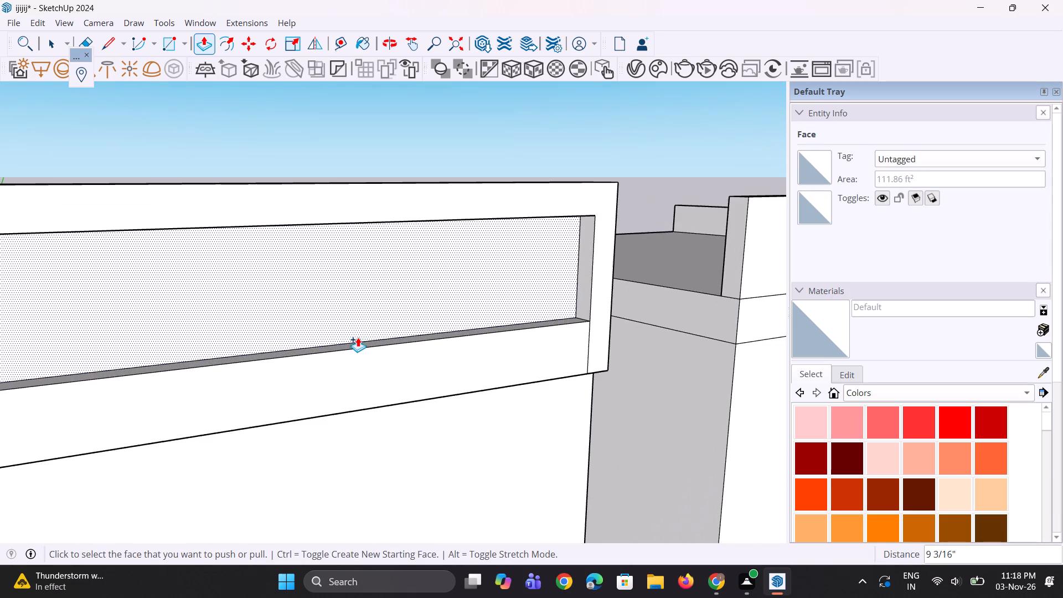
click(357, 339)
key(Escape)
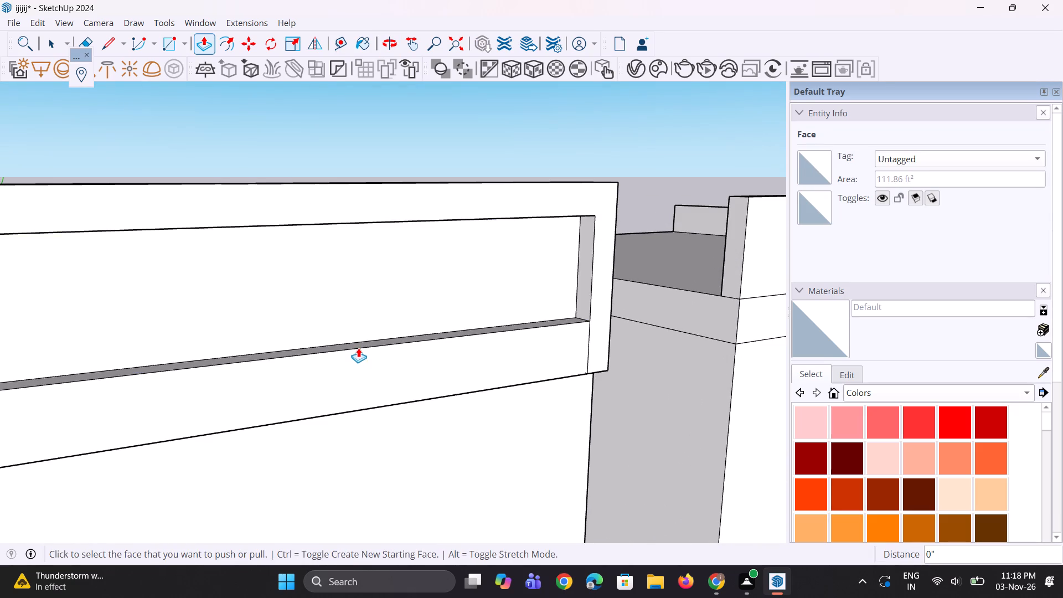
scroll(358, 344, up, 4)
middle_drag(309, 455, 340, 324)
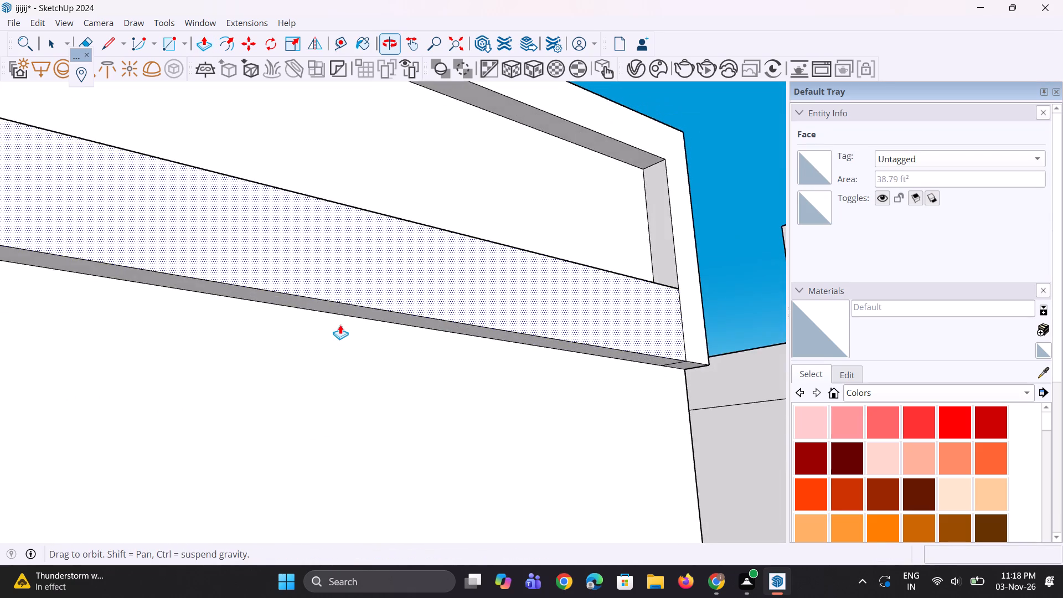
middle_drag(340, 324, 340, 325)
scroll(349, 313, up, 3)
click(351, 310)
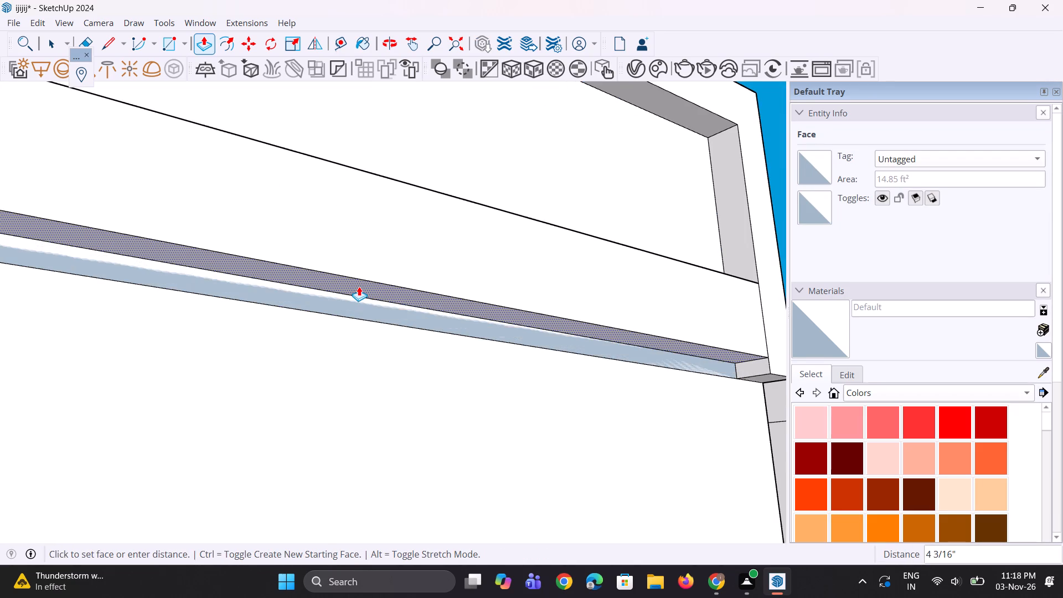
click(359, 286)
Push the bottom face of the vertical leg up 4 3/16", level with the projecting band's underside.
scroll(202, 332, down, 6)
middle_drag(350, 310, 316, 388)
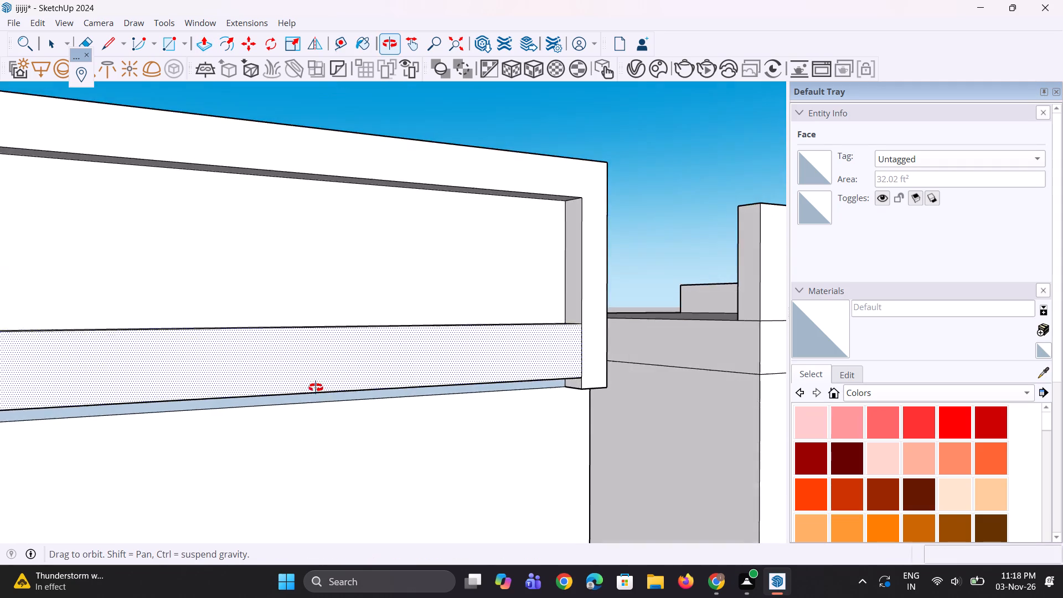
middle_drag(316, 388, 315, 388)
scroll(344, 405, up, 12)
scroll(295, 381, down, 9)
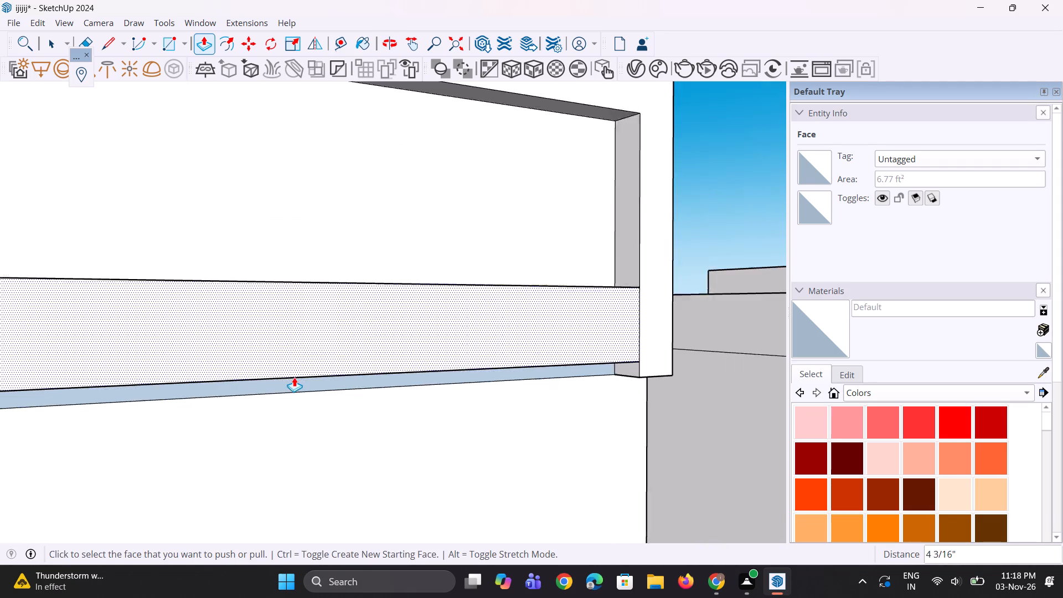
scroll(294, 377, down, 2)
scroll(604, 401, up, 3)
middle_drag(626, 386, 596, 307)
scroll(619, 336, up, 3)
click(618, 333)
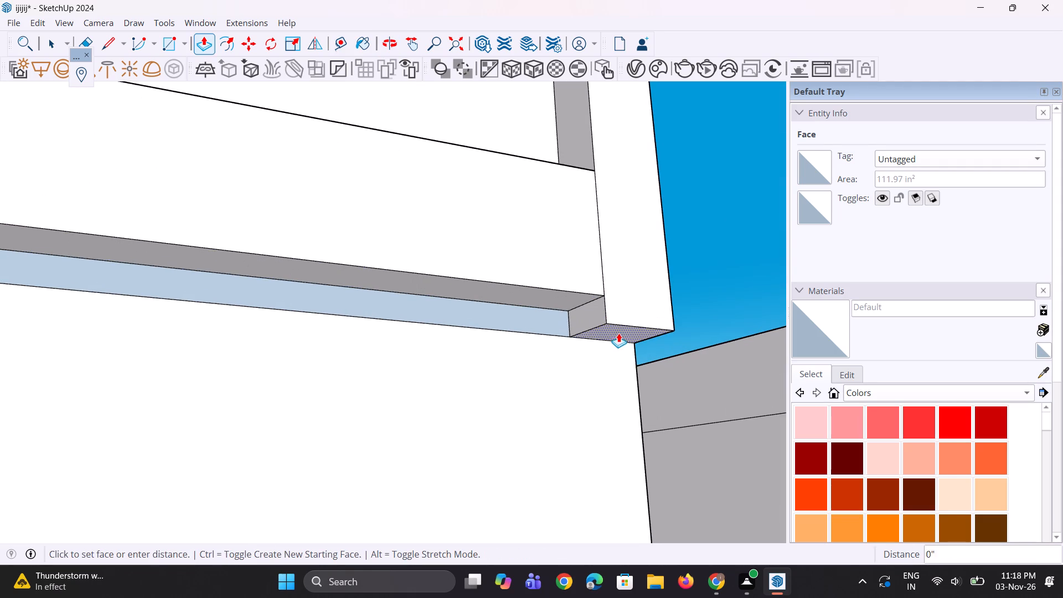
click(566, 298)
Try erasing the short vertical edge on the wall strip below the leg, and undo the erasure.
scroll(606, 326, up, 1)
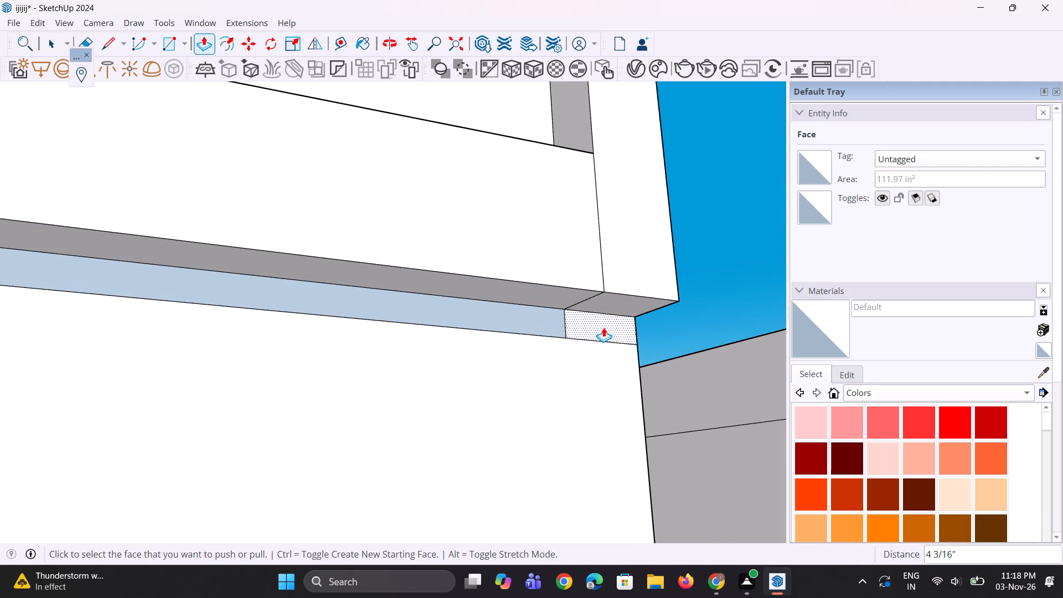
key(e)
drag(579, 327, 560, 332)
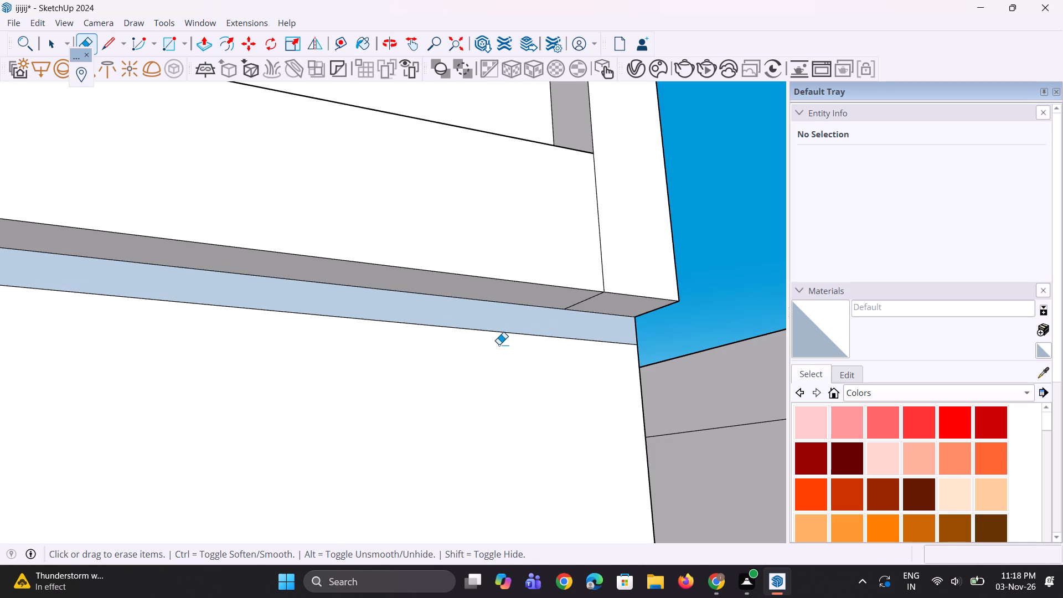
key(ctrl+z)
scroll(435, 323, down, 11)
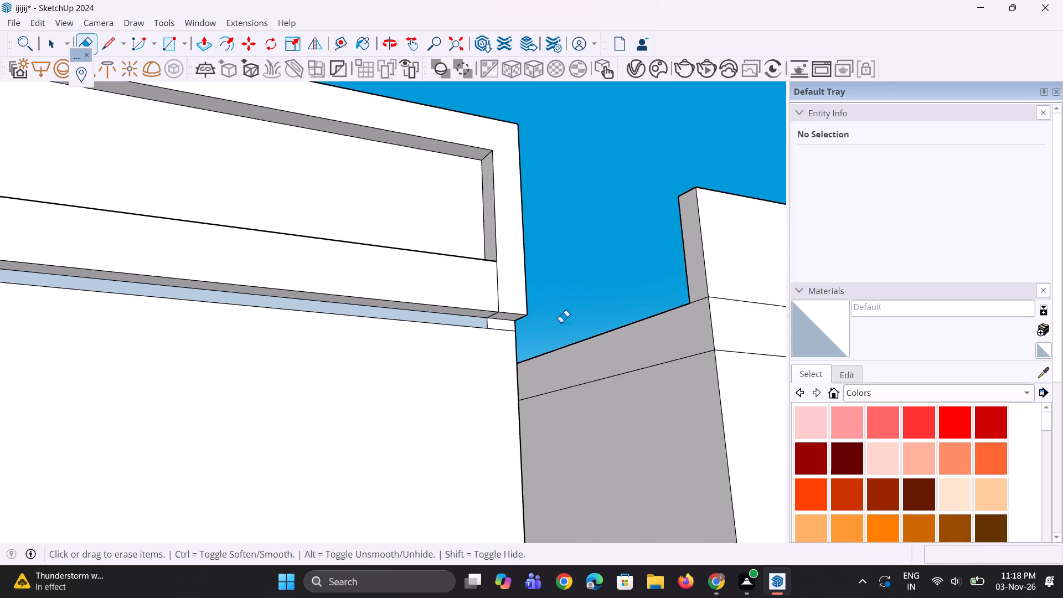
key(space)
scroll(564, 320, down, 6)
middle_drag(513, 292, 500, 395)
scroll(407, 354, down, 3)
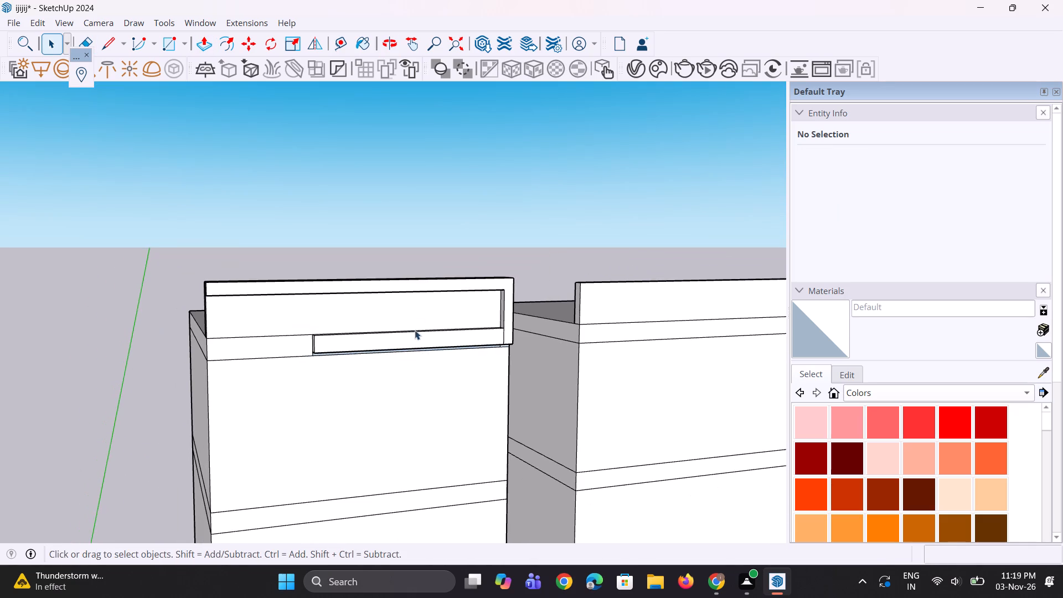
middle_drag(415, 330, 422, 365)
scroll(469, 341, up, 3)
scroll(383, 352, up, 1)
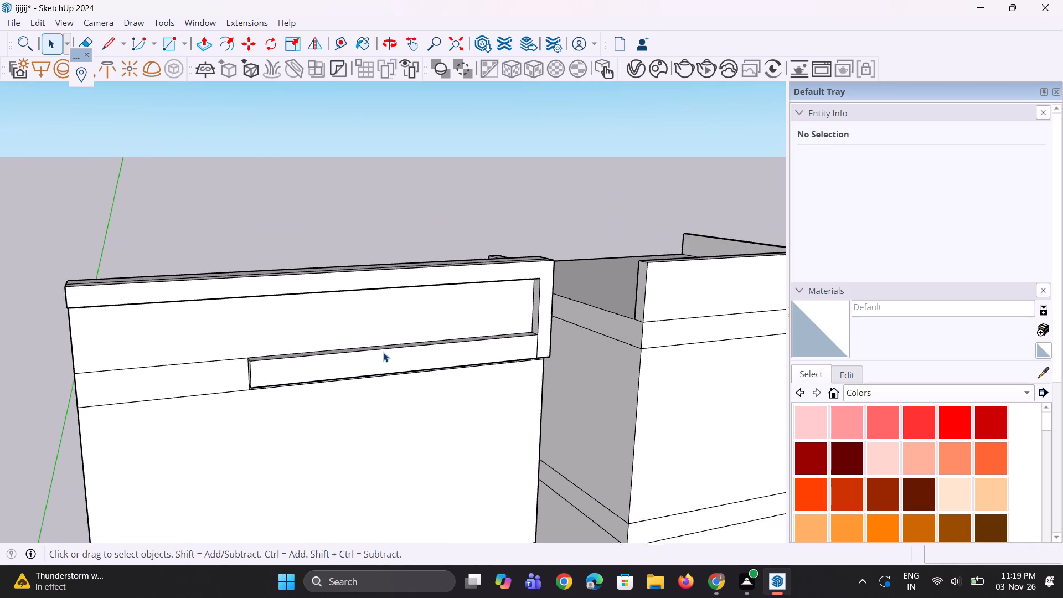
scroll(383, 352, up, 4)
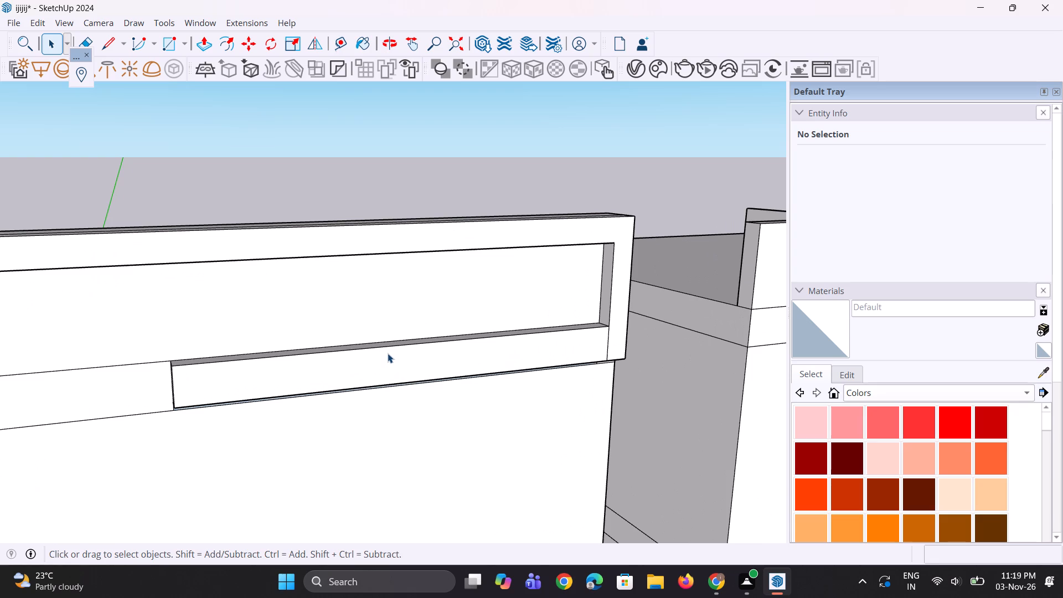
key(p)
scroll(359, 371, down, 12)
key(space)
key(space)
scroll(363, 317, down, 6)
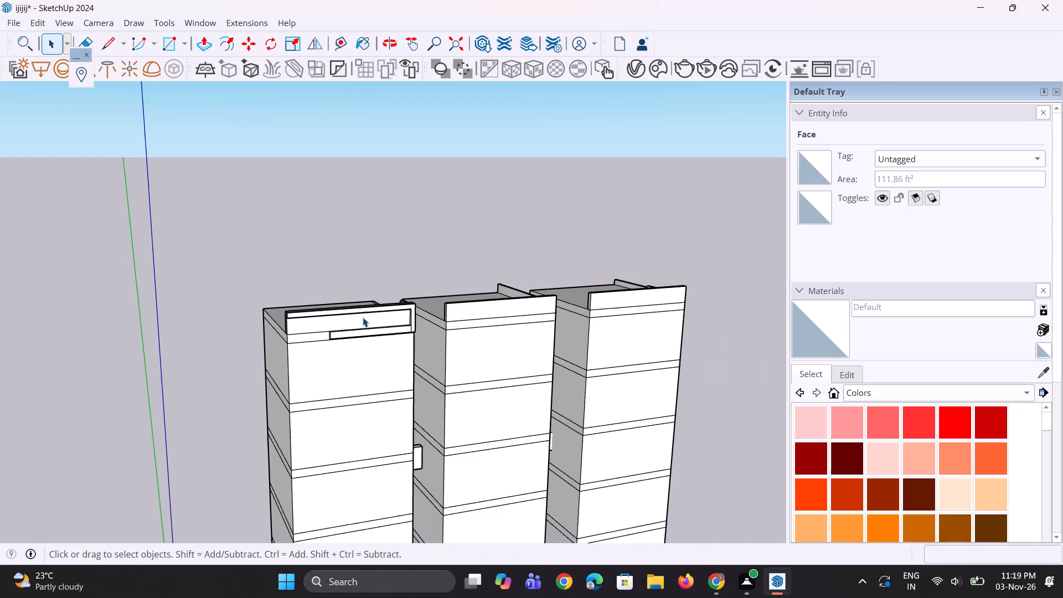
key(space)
Draw a vertical line down the first tower's top-storey front wall, starting just inside the projecting band's free end and stopping at the floor band below.
middle_drag(359, 381, 314, 360)
scroll(323, 371, up, 3)
key(l)
scroll(327, 363, up, 2)
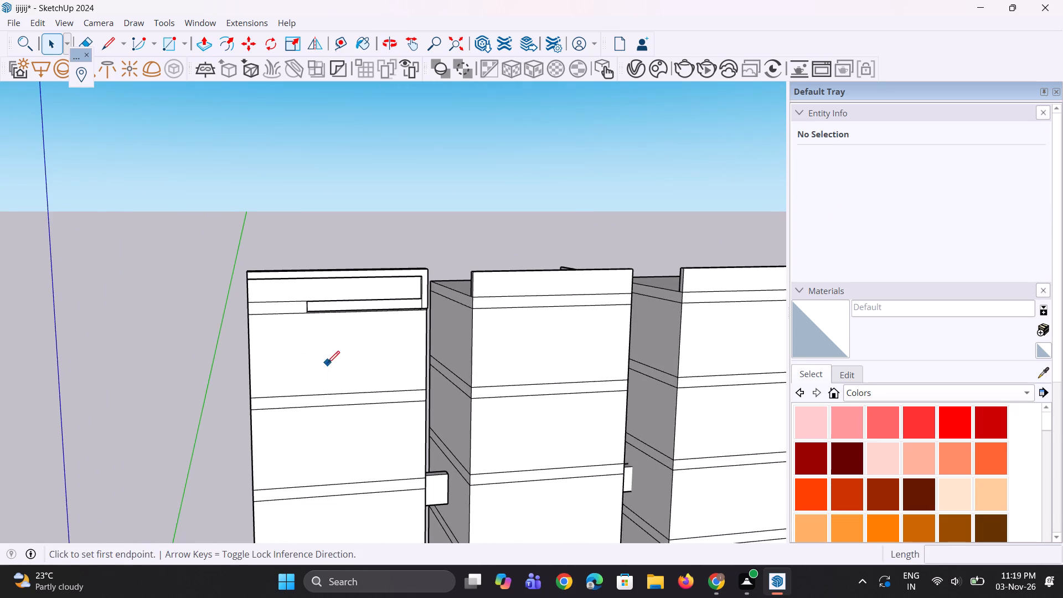
scroll(327, 363, up, 2)
middle_drag(327, 356, 324, 312)
scroll(324, 276, up, 5)
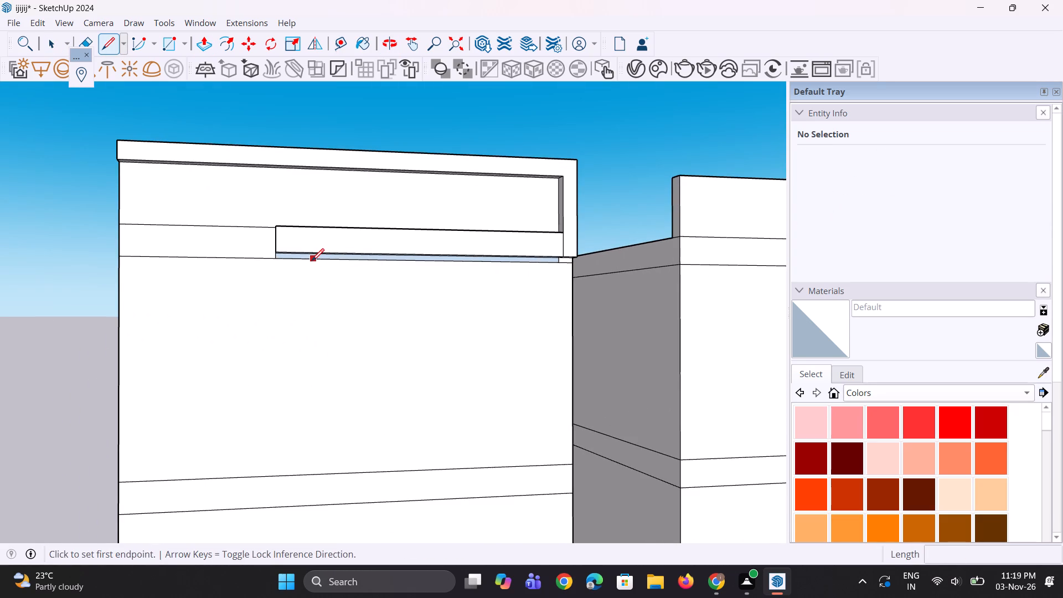
click(292, 261)
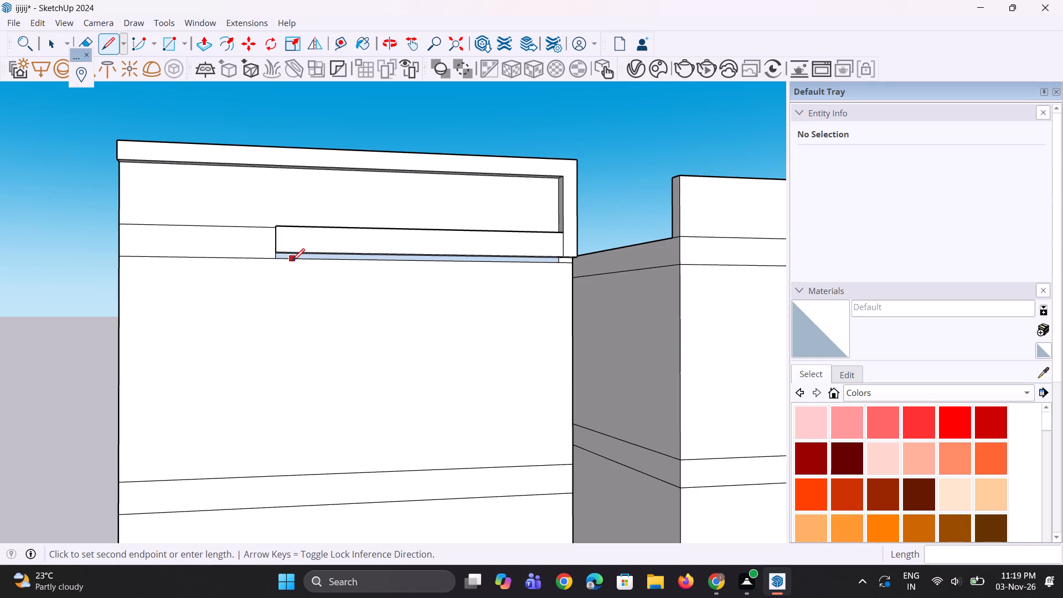
click(294, 473)
Continue the vertical division line down the first tower's fifth- and fourth-storey front walls, 14' per storey, skipping the floor bands.
scroll(312, 338, down, 15)
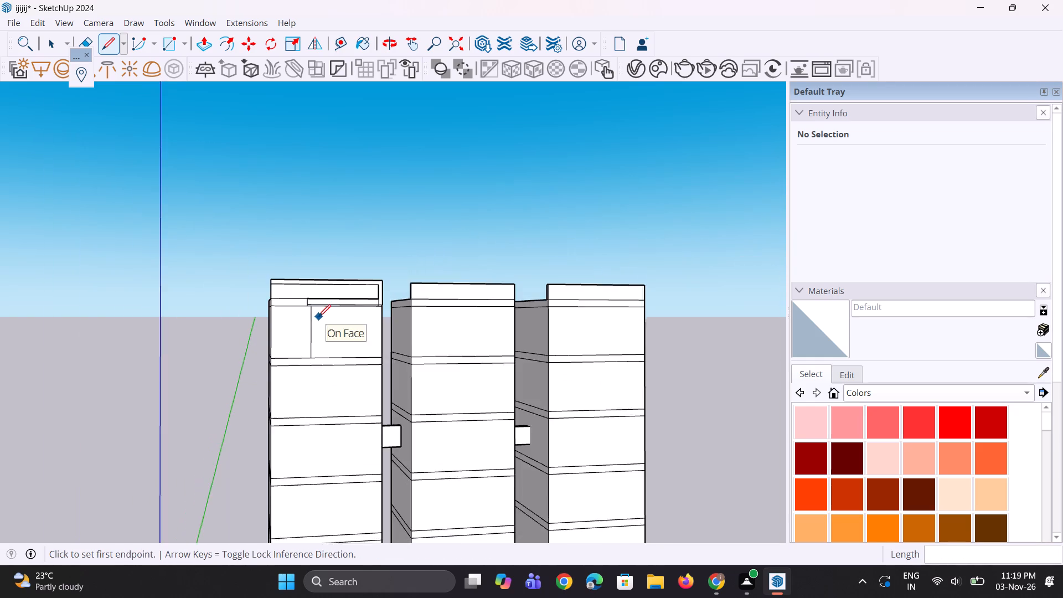
scroll(318, 317, down, 1)
scroll(327, 396, up, 5)
scroll(305, 326, up, 2)
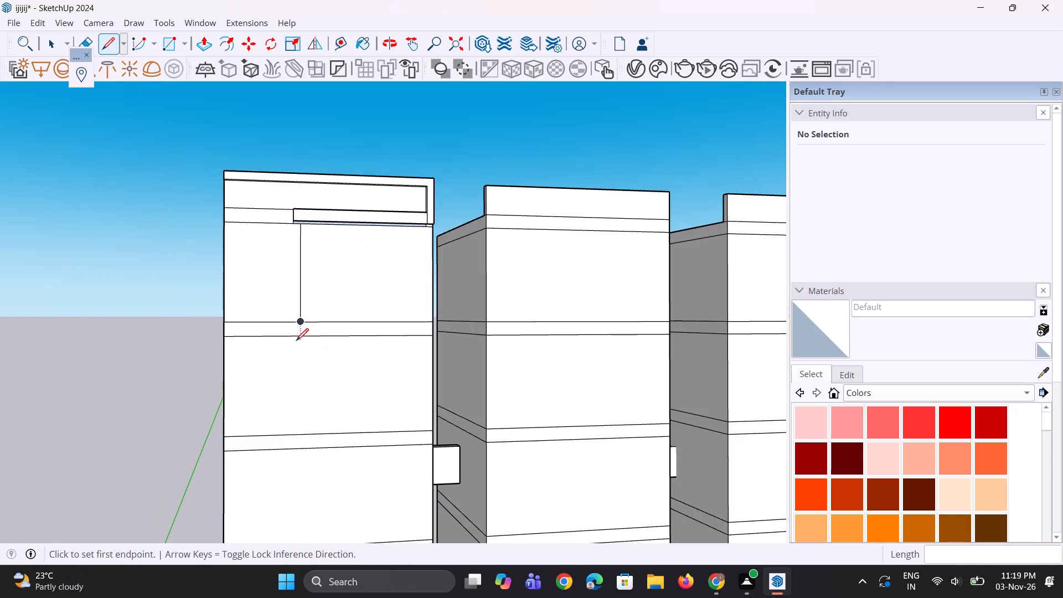
click(301, 338)
click(298, 434)
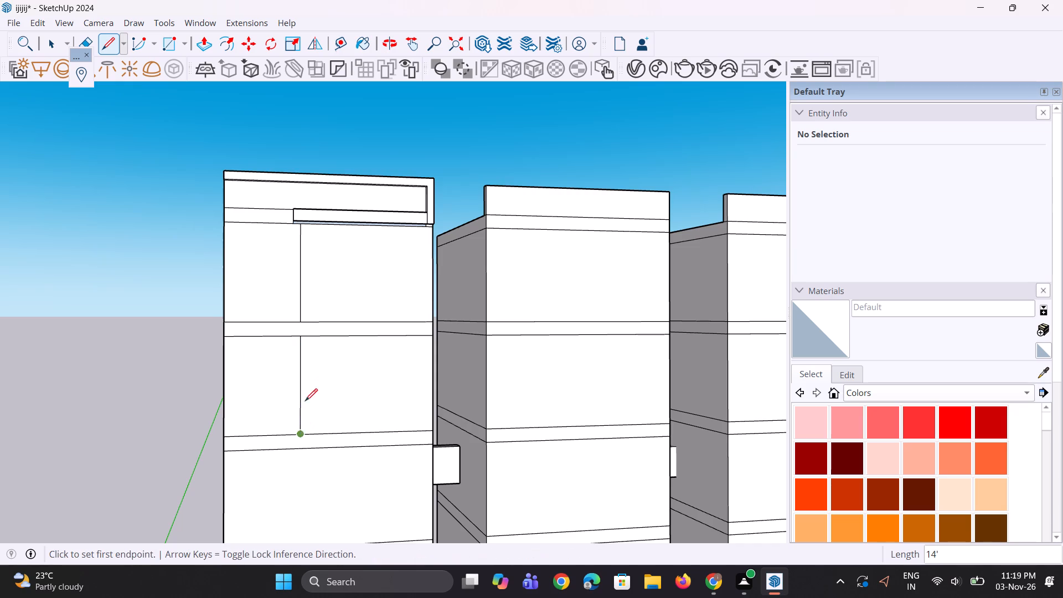
scroll(308, 276, down, 15)
scroll(303, 395, up, 4)
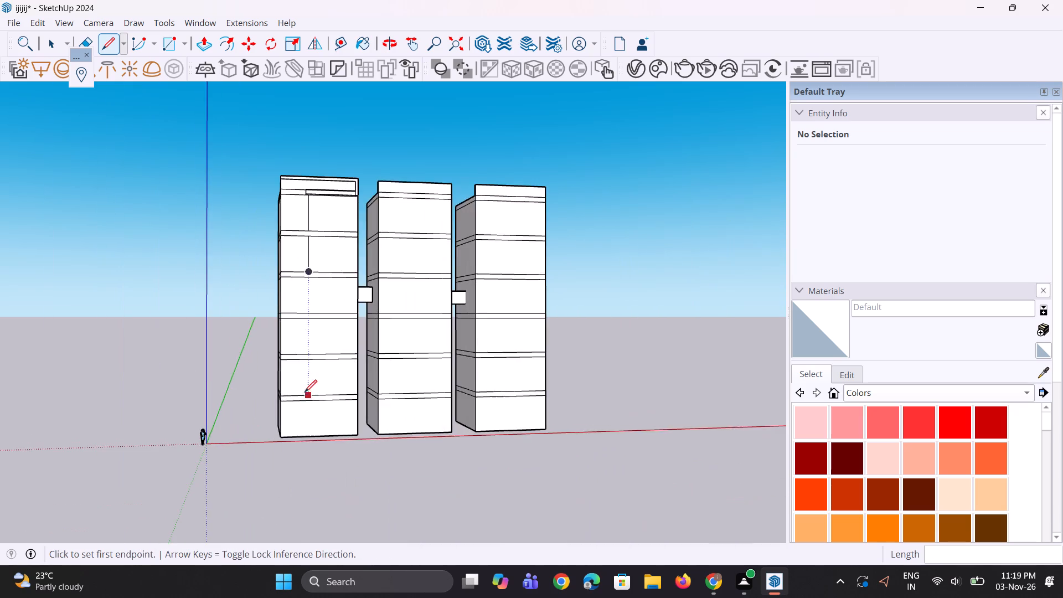
scroll(313, 339, up, 5)
scroll(314, 241, up, 2)
click(304, 235)
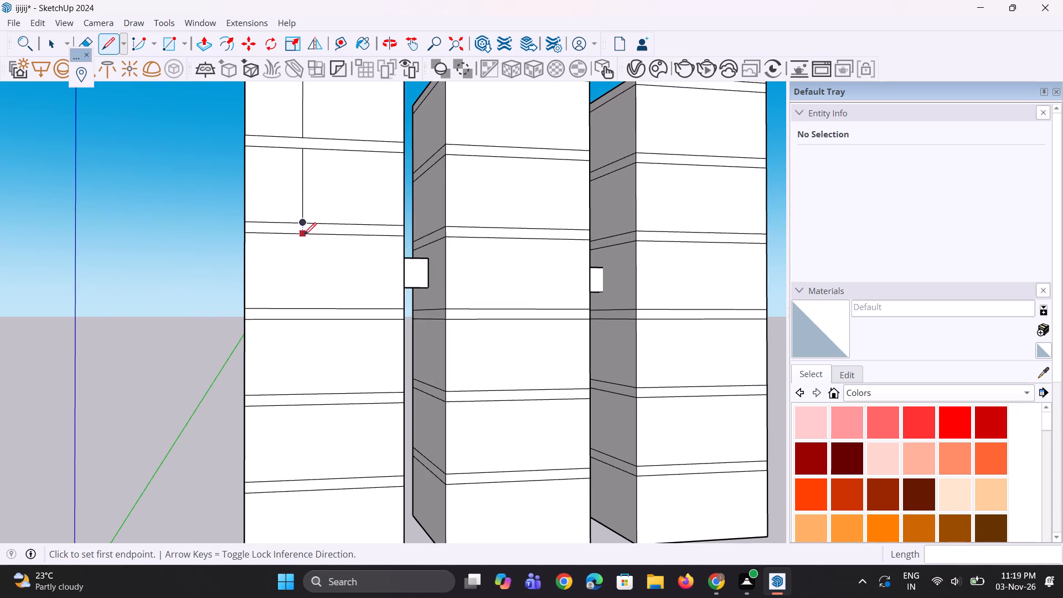
click(308, 306)
Continue the aligned vertical line down the first tower's third- and second-storey front walls, 14' per storey, skipping the floor bands.
scroll(300, 257, down, 4)
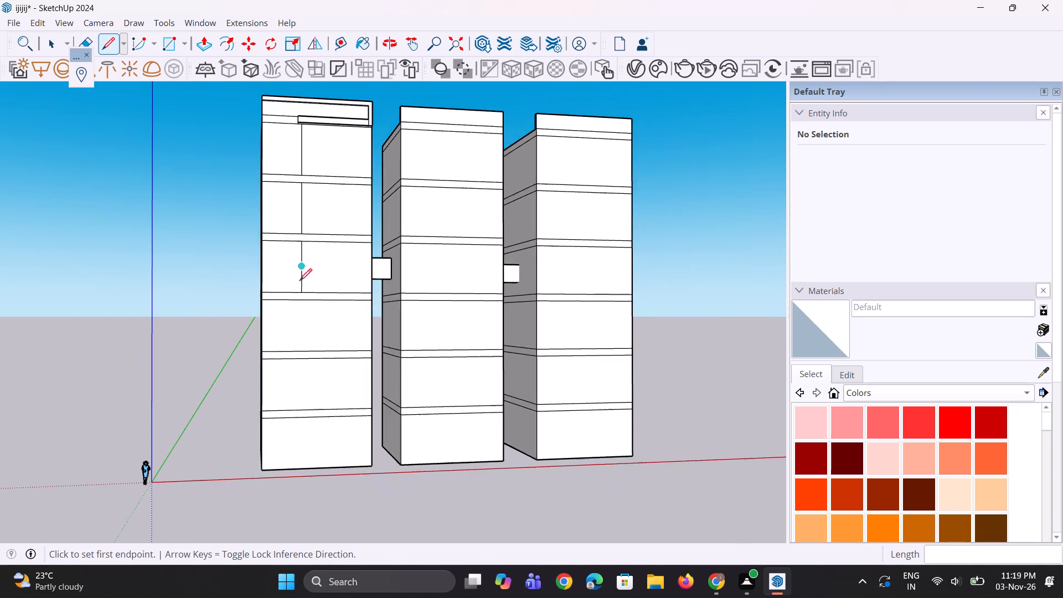
scroll(300, 332, up, 8)
click(306, 283)
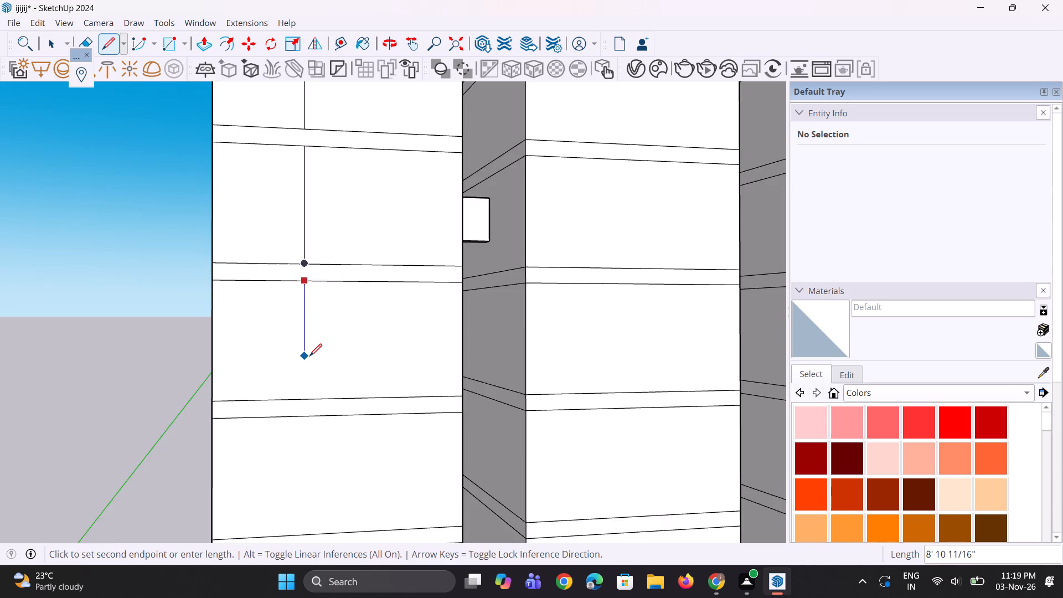
scroll(309, 356, down, 10)
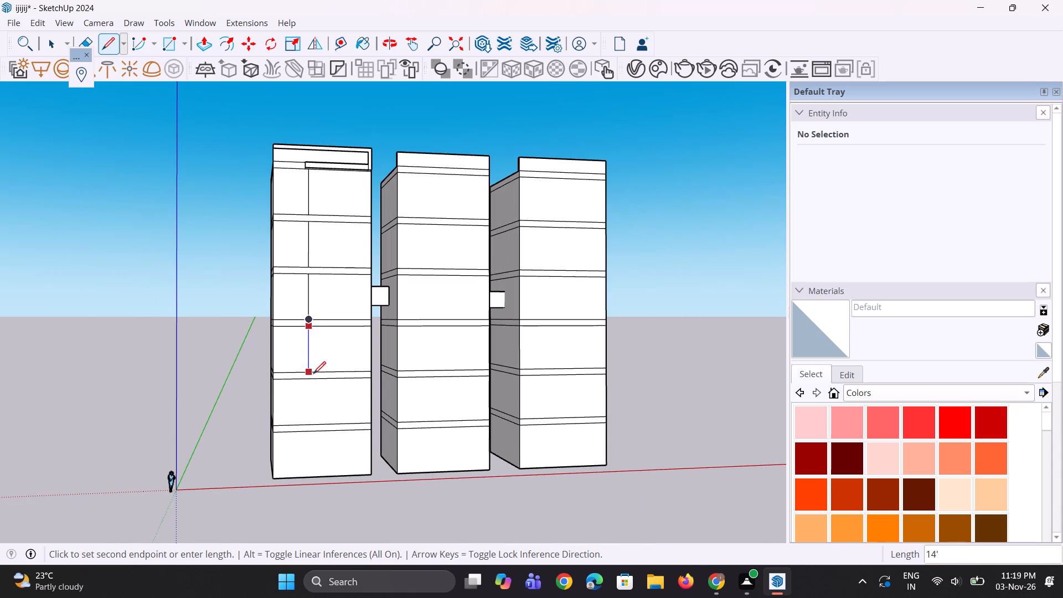
click(313, 374)
scroll(318, 285, down, 5)
scroll(318, 372, up, 7)
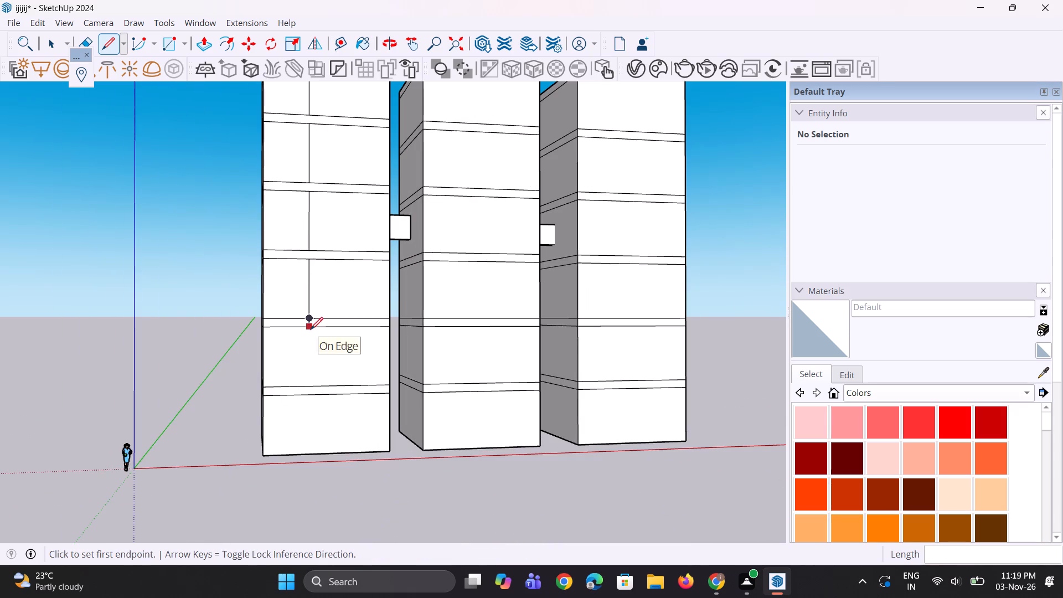
click(311, 329)
click(312, 388)
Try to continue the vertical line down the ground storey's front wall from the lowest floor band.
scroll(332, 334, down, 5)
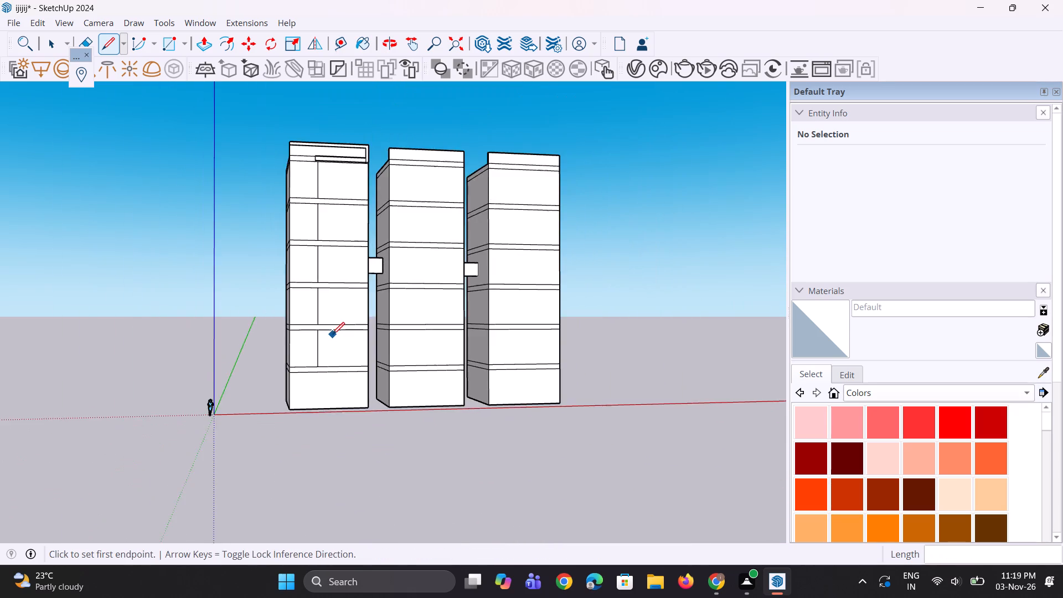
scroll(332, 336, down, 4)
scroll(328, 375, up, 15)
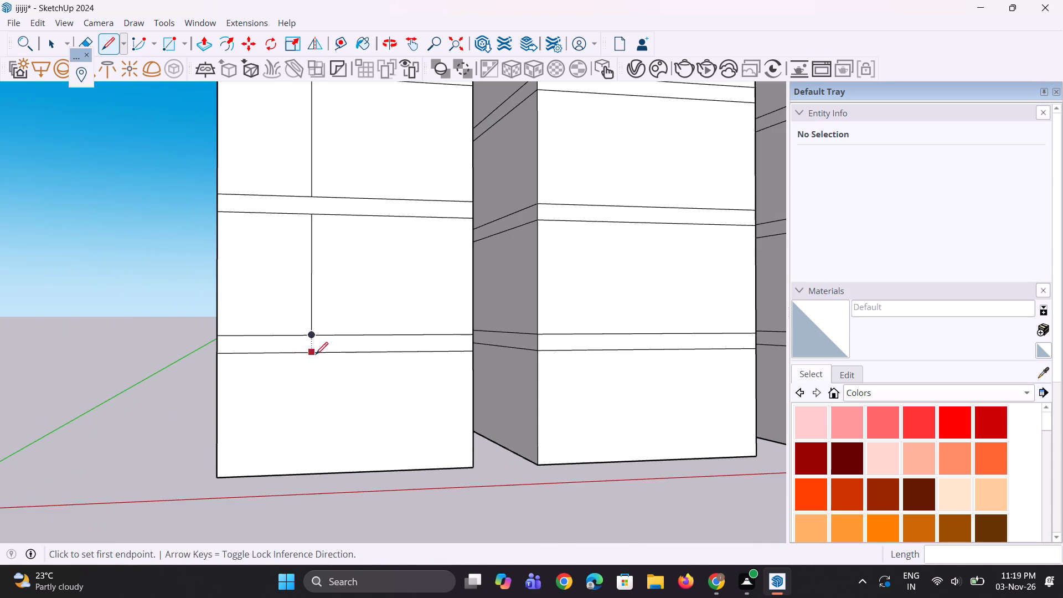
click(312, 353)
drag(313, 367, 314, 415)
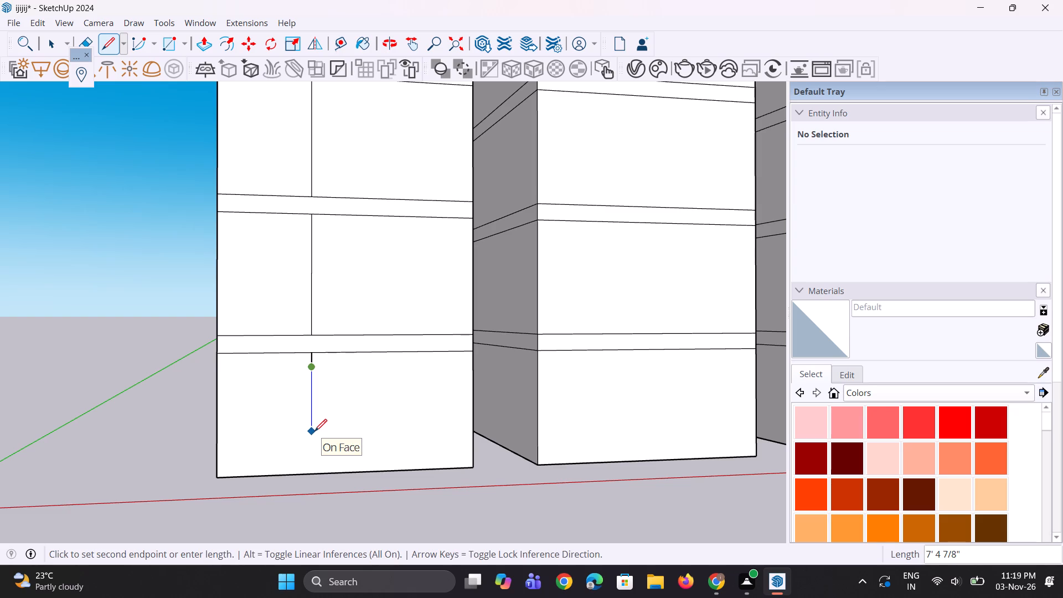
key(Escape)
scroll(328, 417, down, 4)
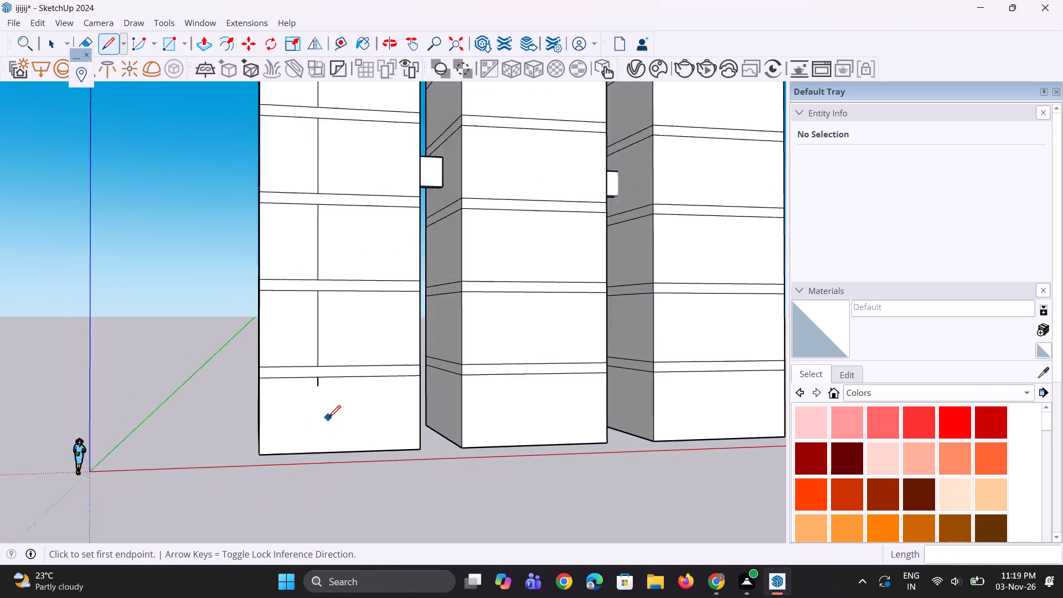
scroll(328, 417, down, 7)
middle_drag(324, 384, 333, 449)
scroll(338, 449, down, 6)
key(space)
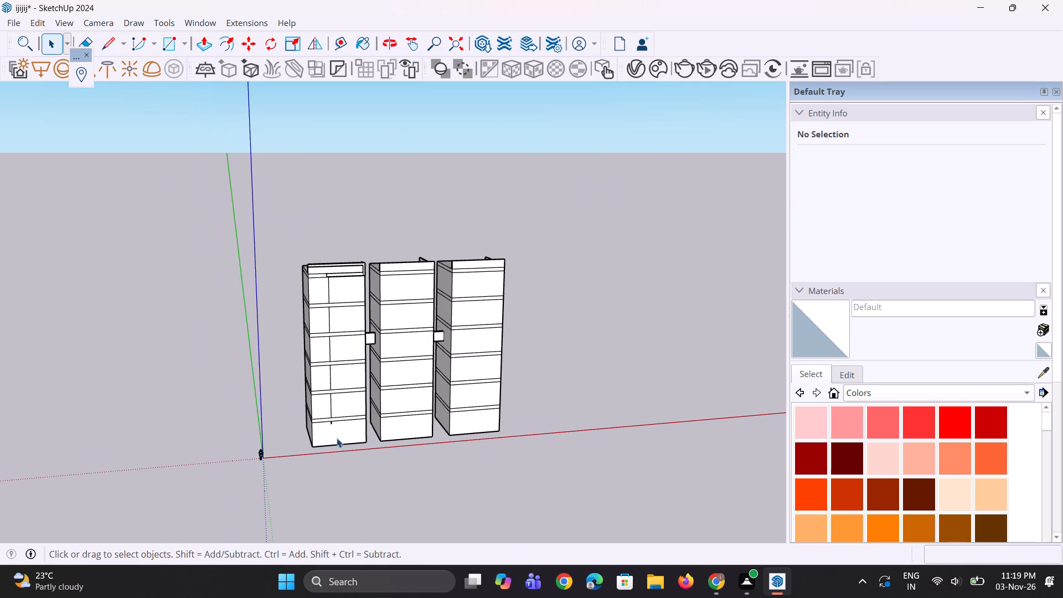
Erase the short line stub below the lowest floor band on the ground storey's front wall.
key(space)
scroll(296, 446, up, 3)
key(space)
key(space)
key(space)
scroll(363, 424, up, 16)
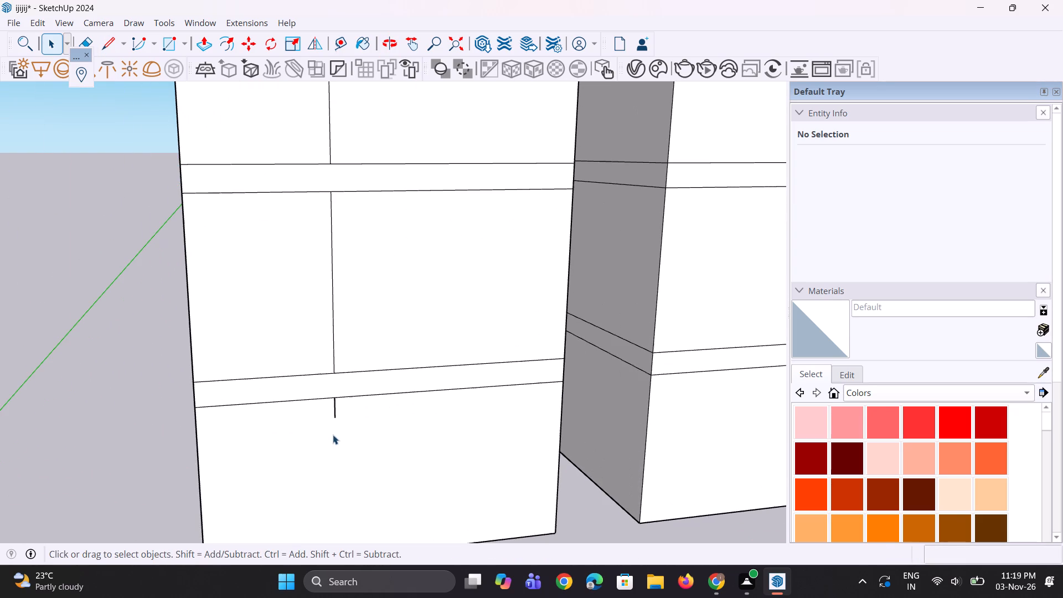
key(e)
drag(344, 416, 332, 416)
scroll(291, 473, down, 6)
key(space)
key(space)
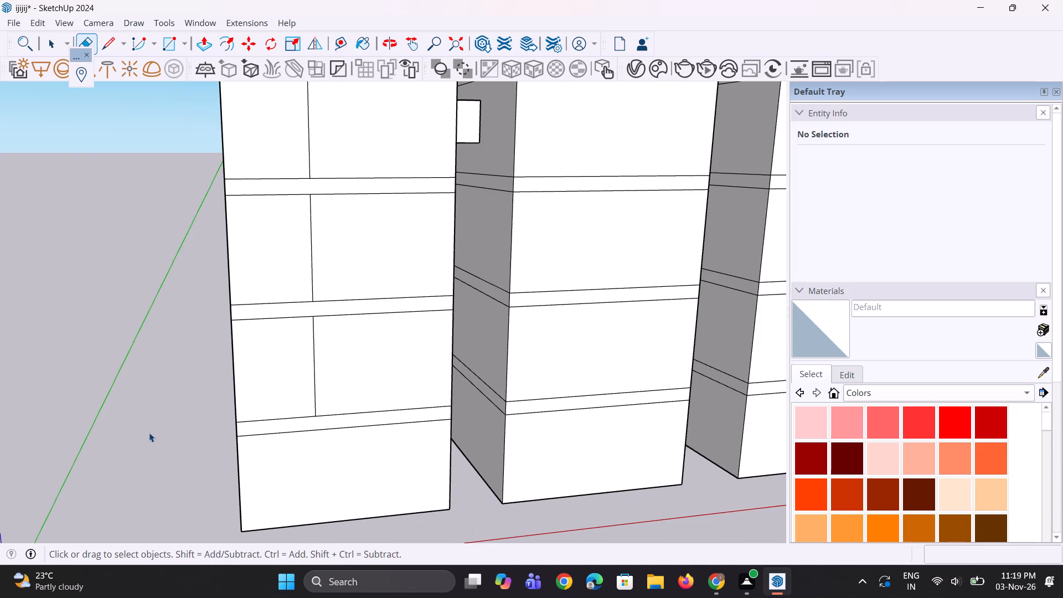
Push the top storey's front wall panel on the second tower's side of the line inward about 7' 3 5/16" to form a corner recess.
click(148, 432)
scroll(252, 487, down, 12)
middle_drag(314, 445, 238, 487)
scroll(240, 483, up, 1)
scroll(245, 477, down, 5)
scroll(285, 385, up, 8)
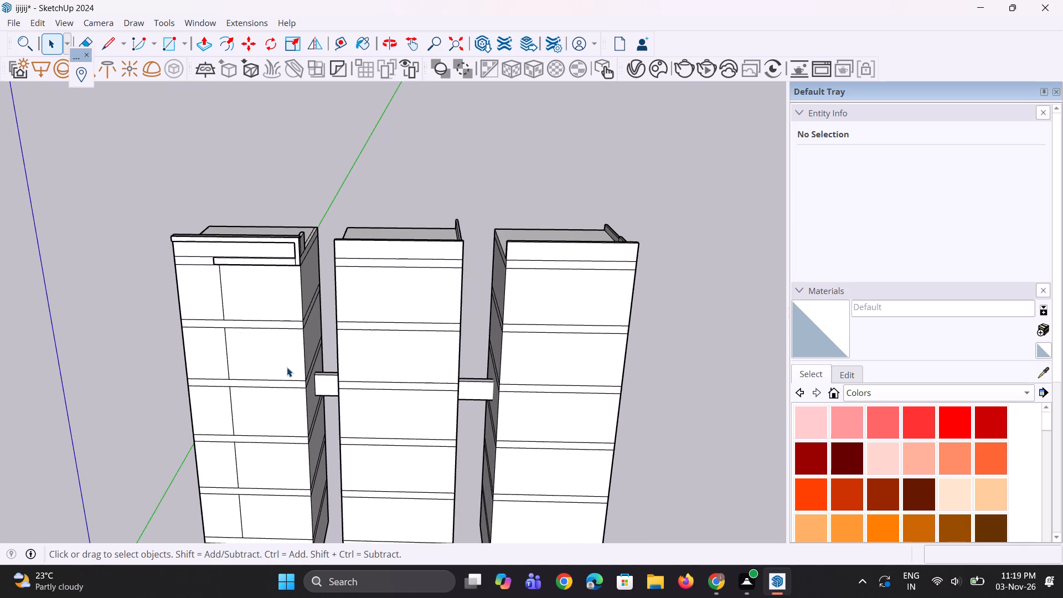
key(p)
scroll(290, 322, up, 6)
click(285, 302)
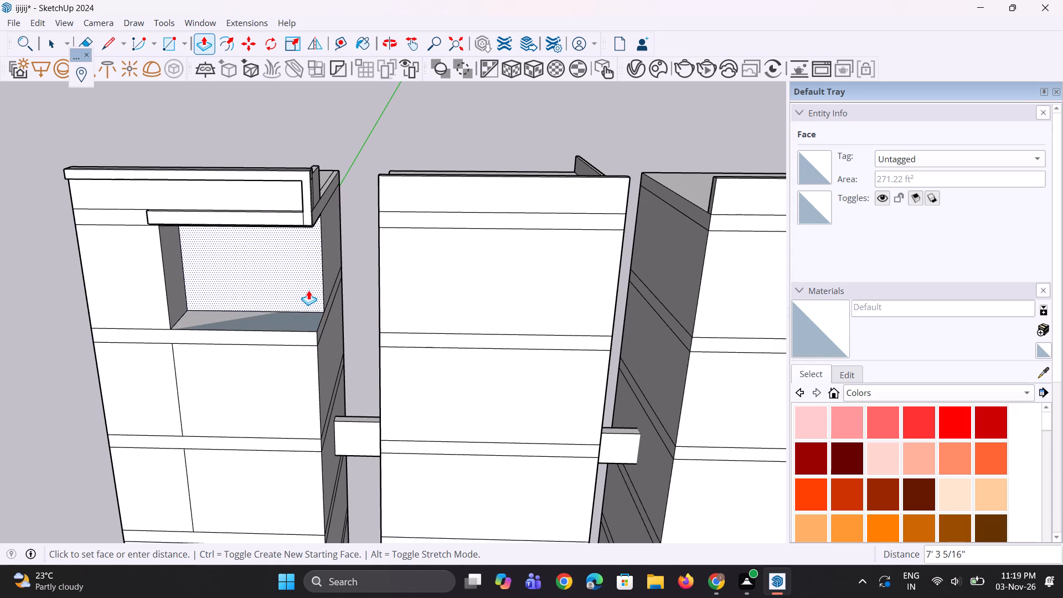
click(308, 290)
Repeat the same inward push on the matching front wall panels of the first tower's fifth, fourth and third storeys.
middle_drag(308, 388, 179, 376)
double_click(238, 379)
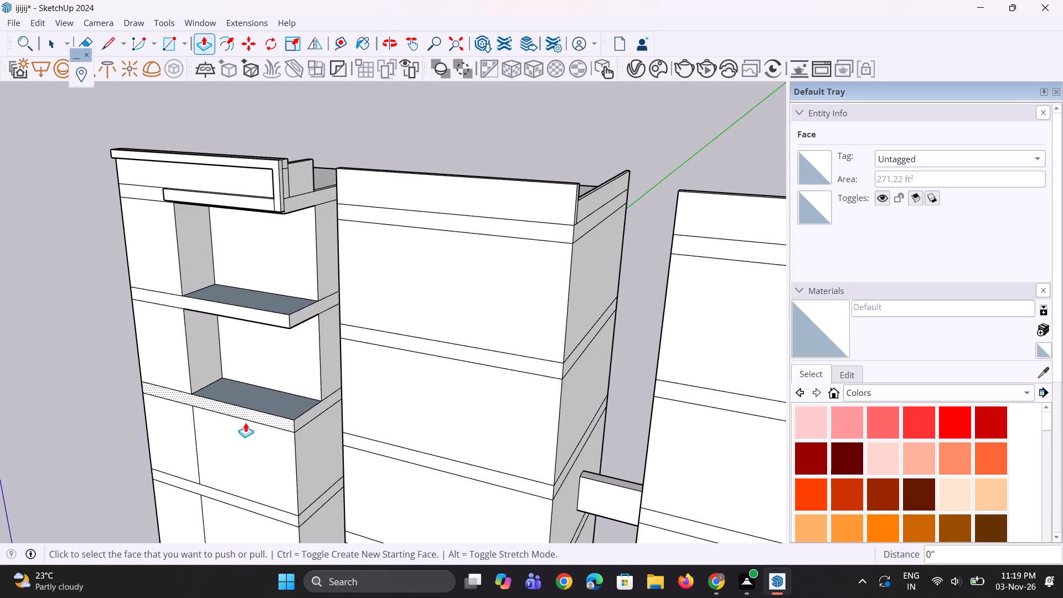
double_click(249, 441)
scroll(281, 327, down, 6)
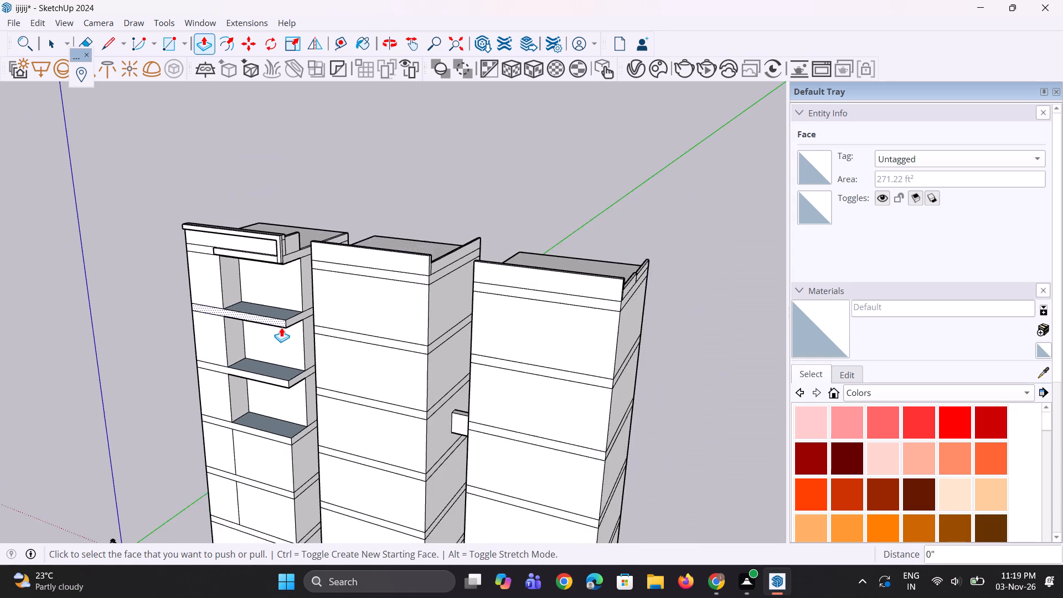
scroll(281, 327, down, 5)
scroll(292, 436, up, 9)
double_click(272, 411)
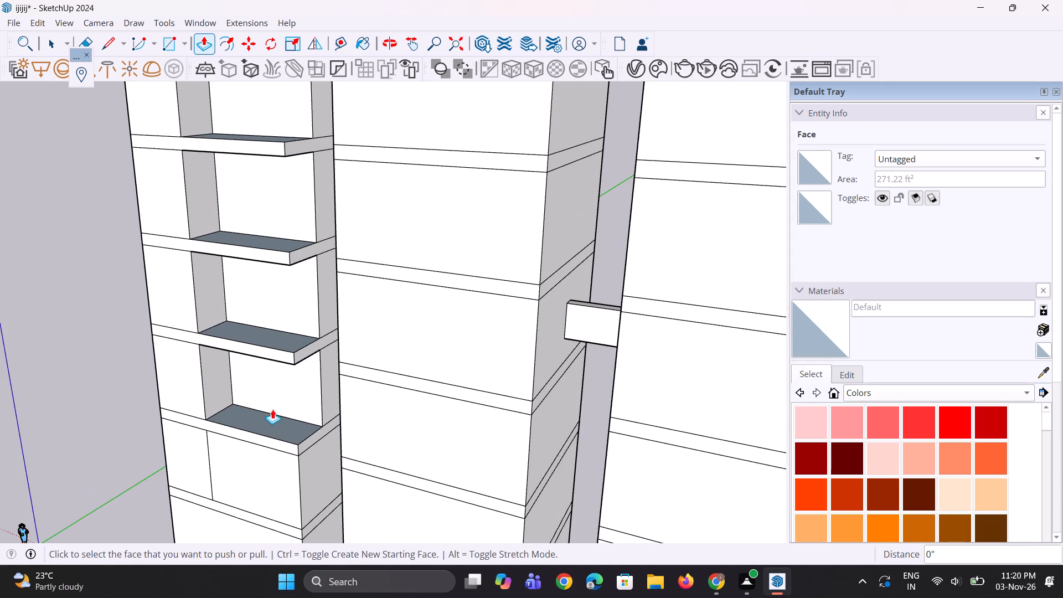
Repeat the same inward push on the matching front wall panel of the first tower's second storey.
scroll(312, 270, down, 10)
scroll(321, 328, up, 8)
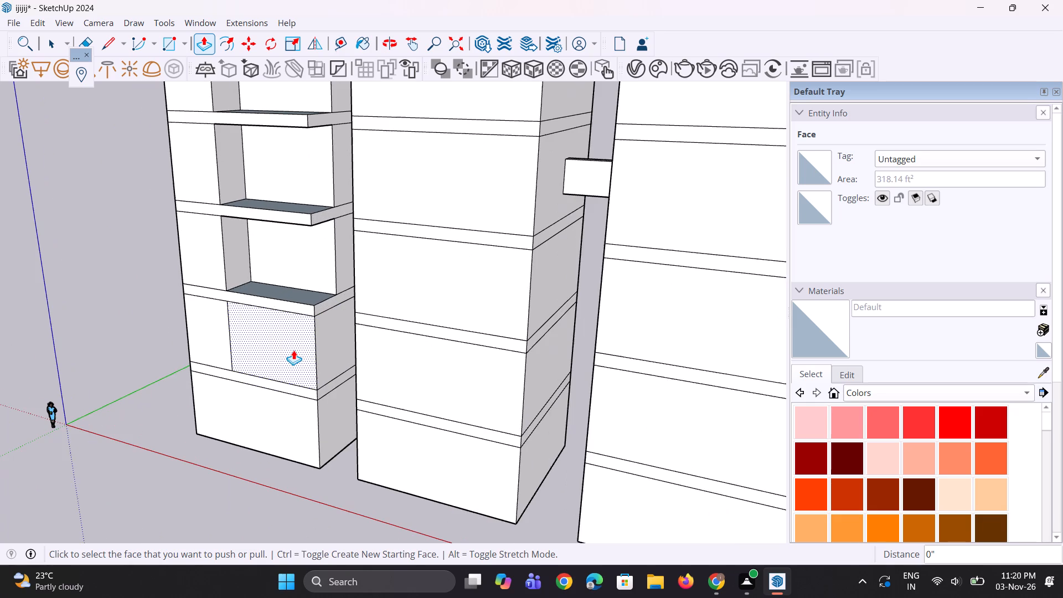
double_click(293, 350)
middle_drag(252, 373, 290, 373)
scroll(264, 408, down, 6)
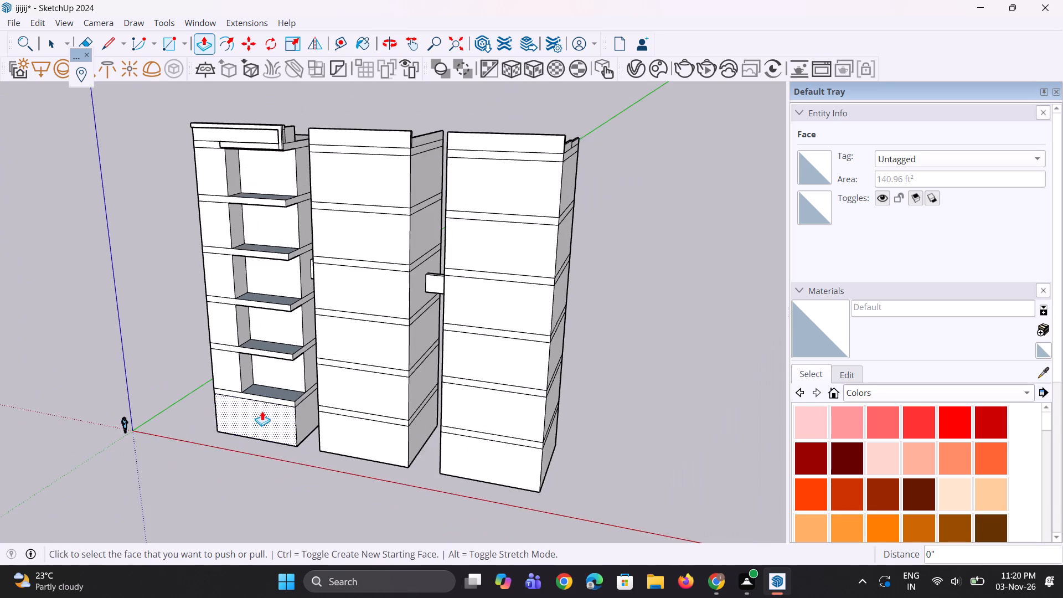
middle_drag(268, 409, 292, 390)
scroll(292, 390, up, 1)
key(space)
key(space)
key(space)
key(space)
key(space)
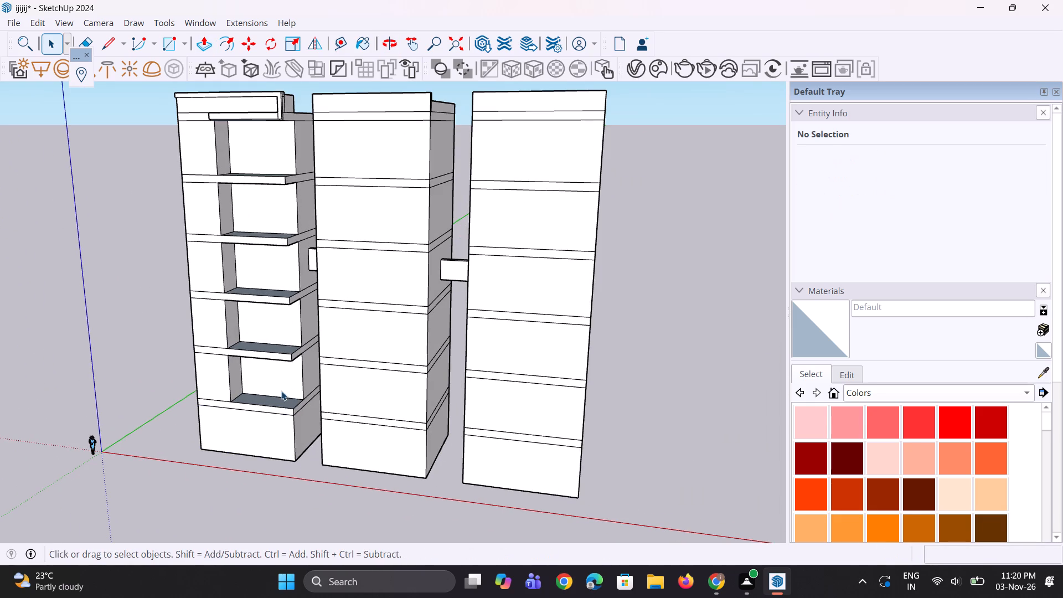
scroll(281, 393, down, 4)
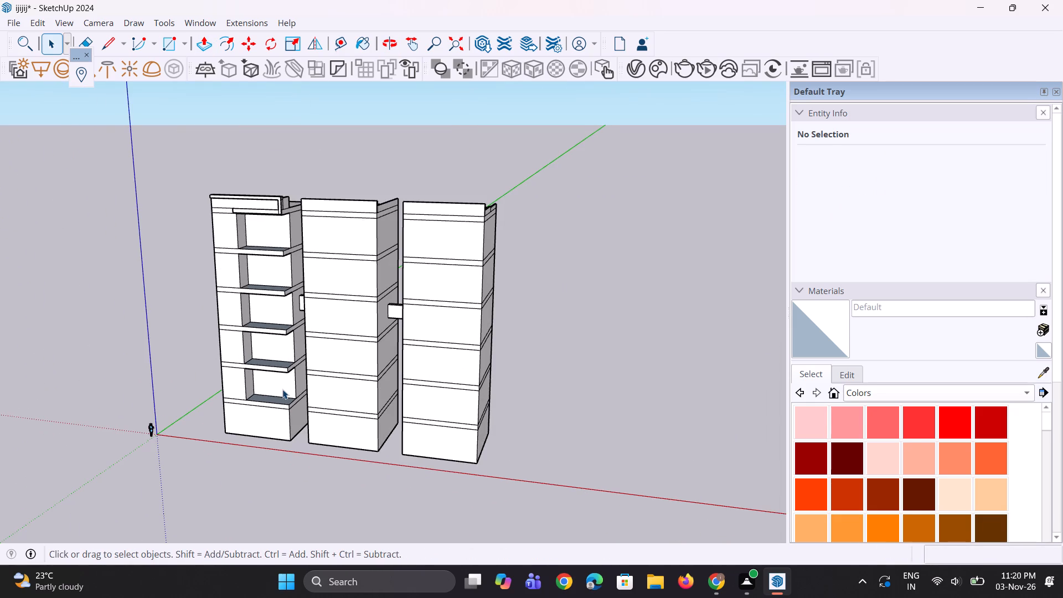
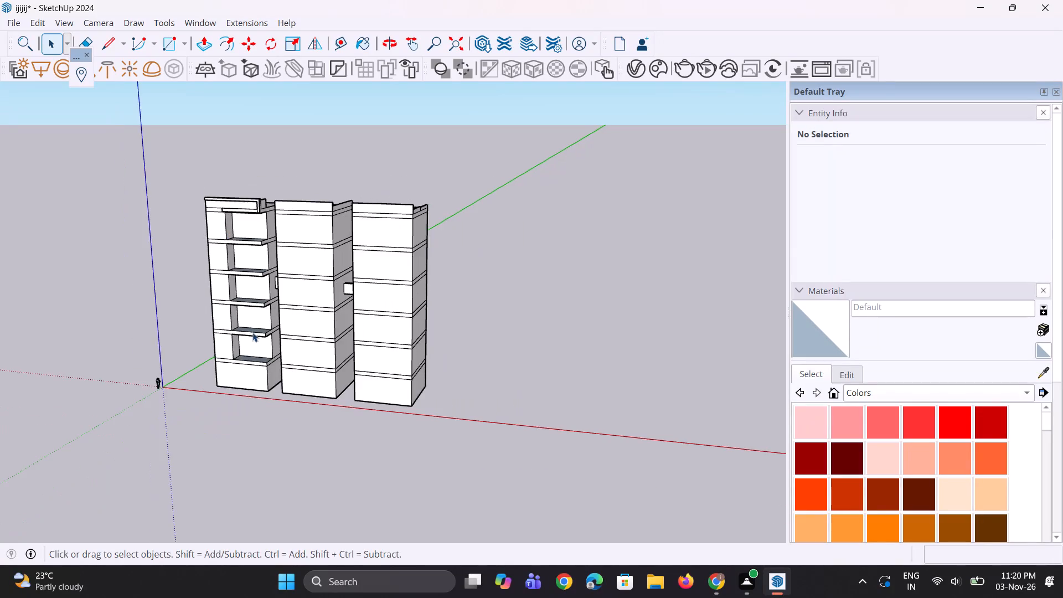
Paint the reversed face strip under the projecting band above the first tower's top recess, and the recess ceiling, with Color M00.
scroll(252, 333, up, 1)
middle_drag(229, 334, 207, 337)
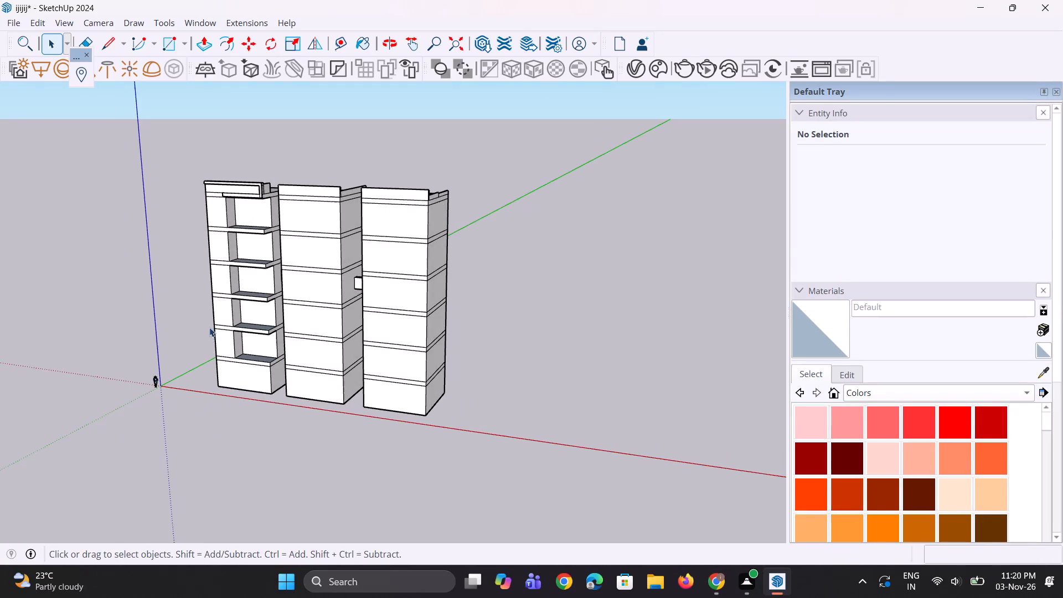
scroll(226, 272, up, 10)
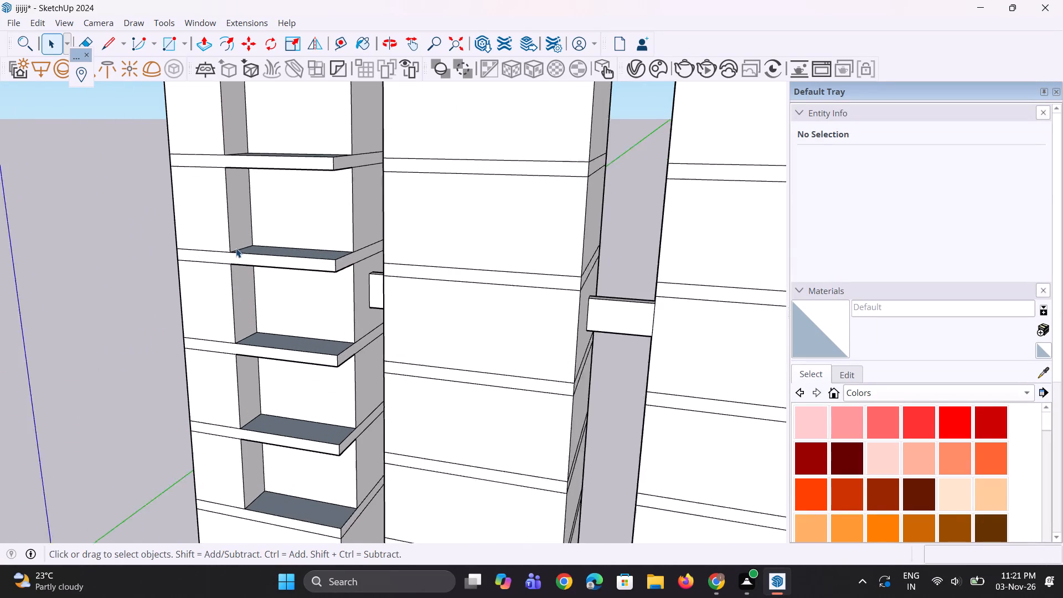
scroll(236, 248, up, 1)
middle_drag(241, 204, 226, 237)
scroll(288, 334, down, 9)
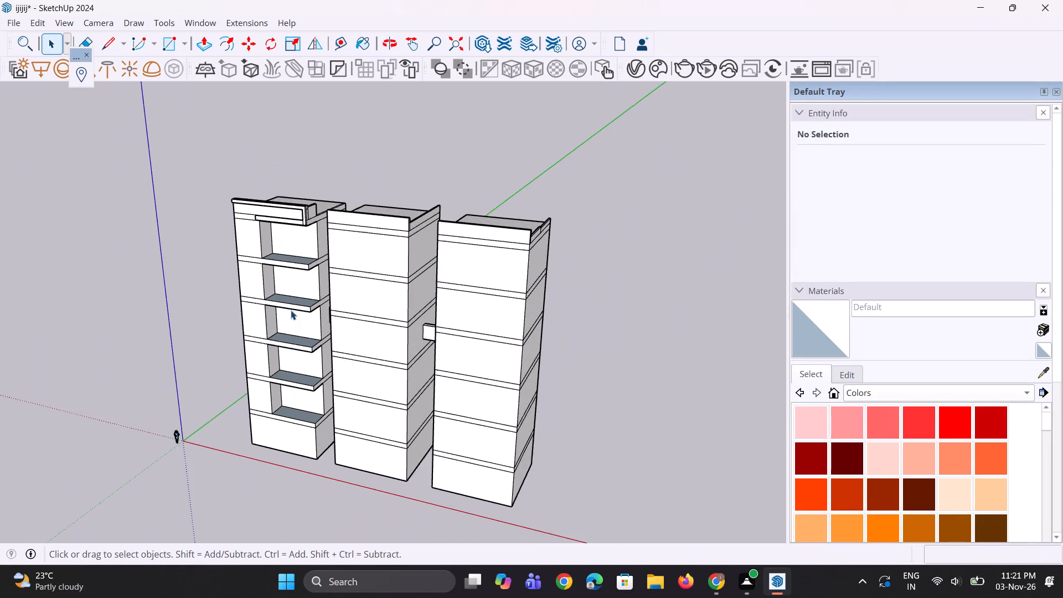
scroll(266, 214, up, 15)
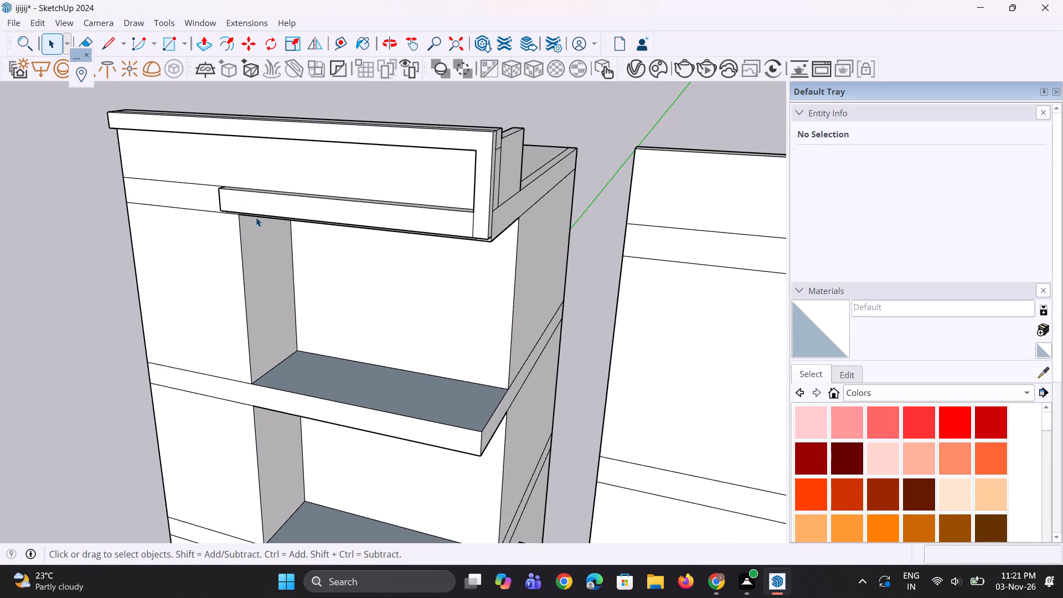
middle_drag(256, 217, 339, 214)
scroll(323, 208, up, 3)
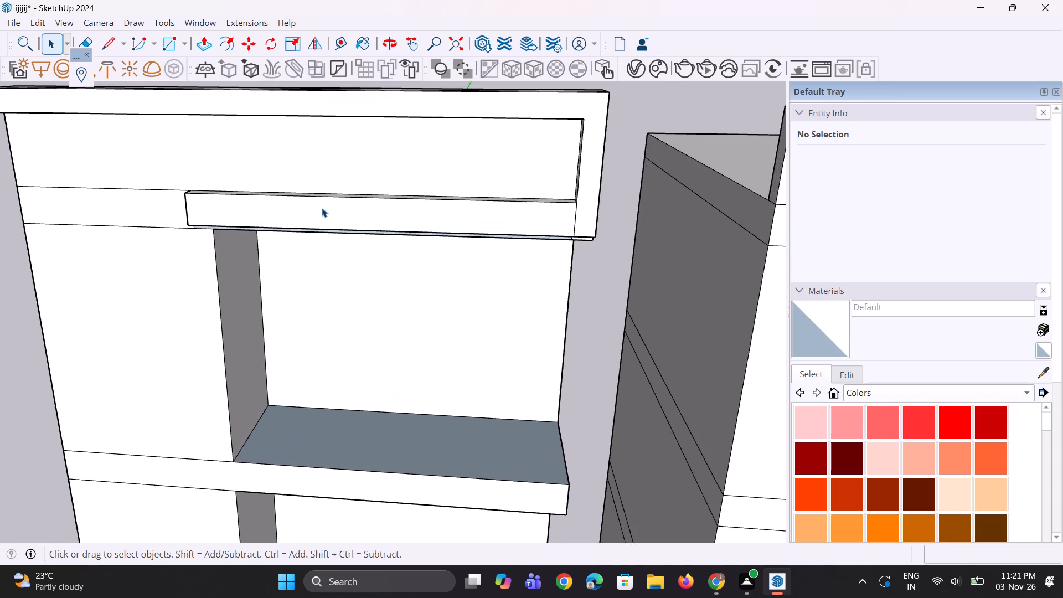
scroll(321, 208, up, 3)
middle_drag(320, 208, 261, 114)
scroll(269, 224, up, 2)
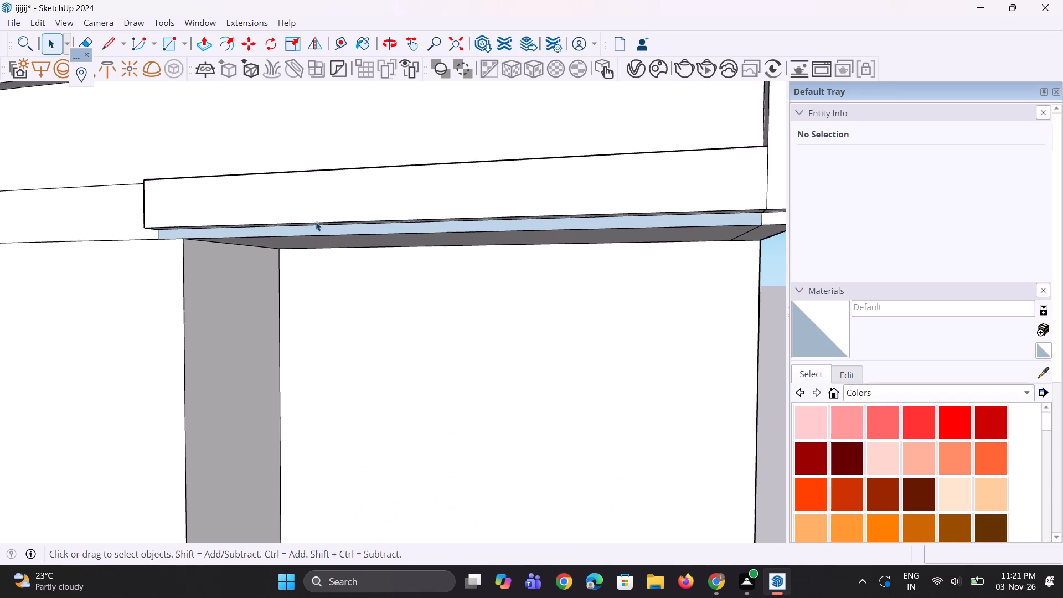
scroll(441, 233, up, 2)
scroll(426, 226, down, 3)
scroll(348, 202, down, 4)
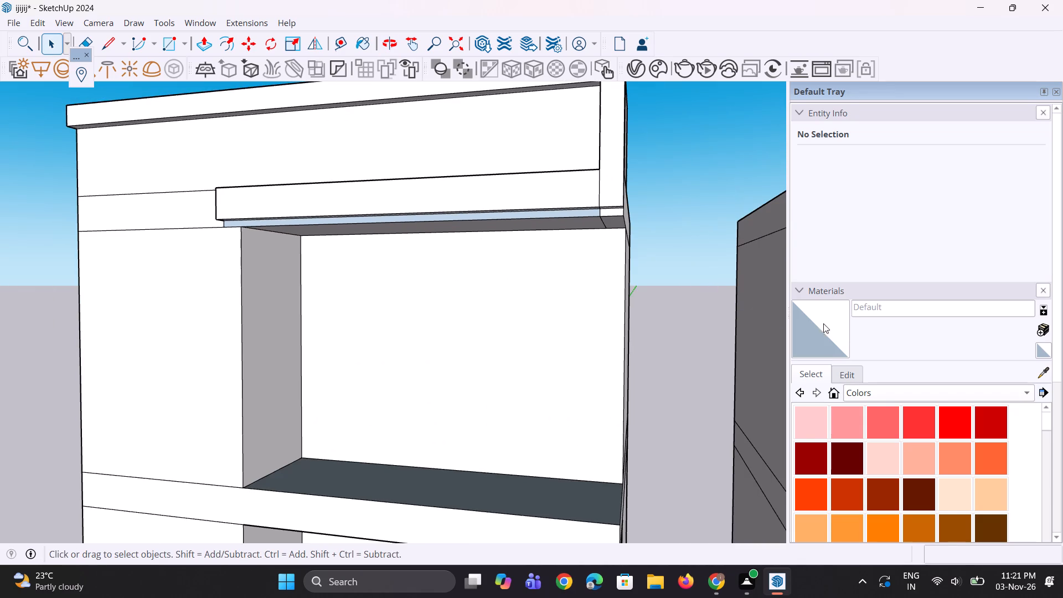
scroll(891, 482, down, 17)
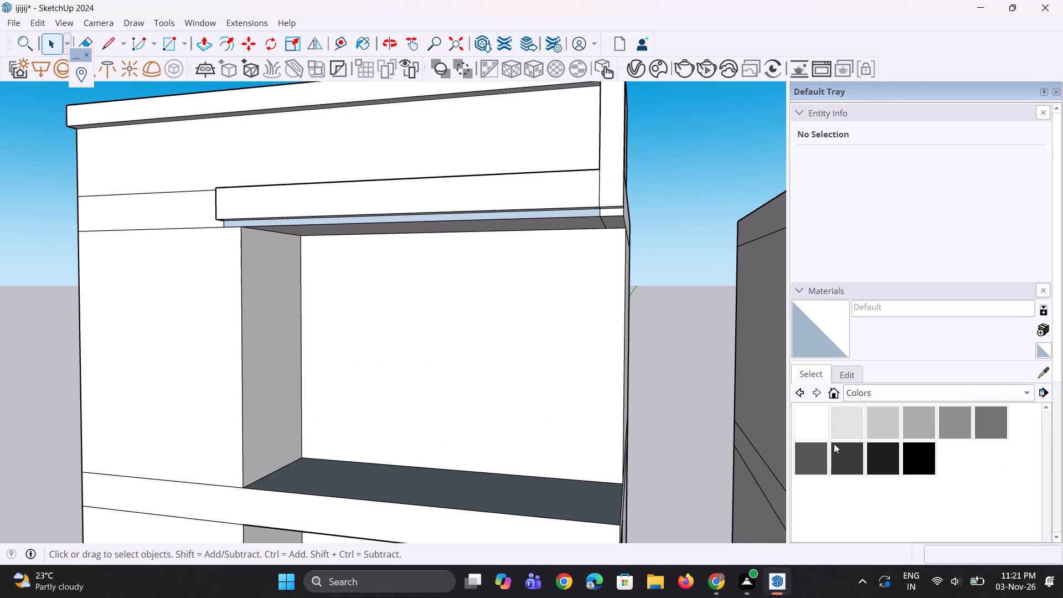
click(809, 425)
scroll(552, 265, up, 7)
scroll(551, 180, up, 4)
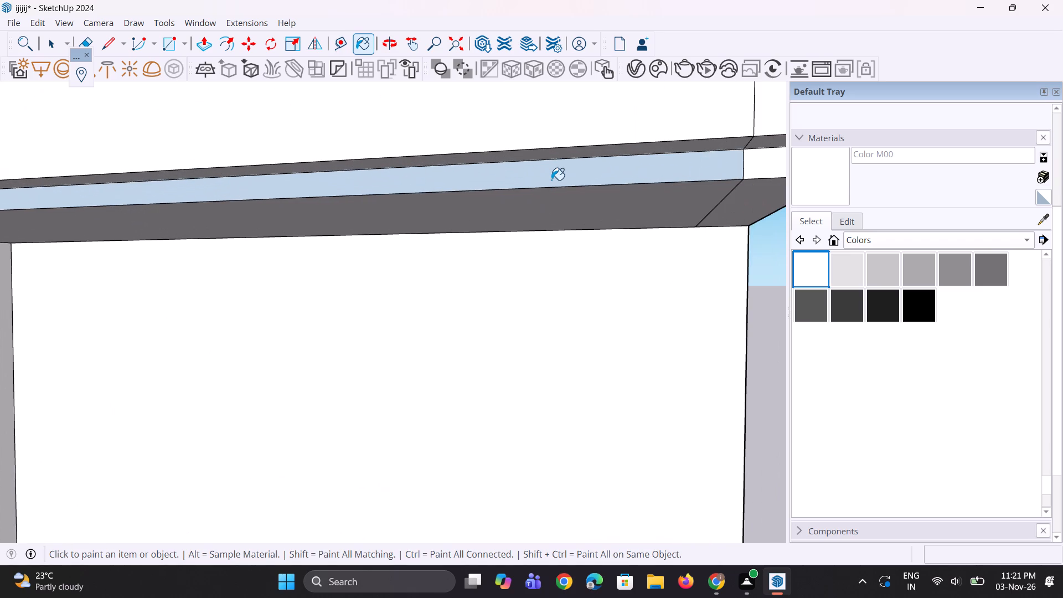
click(551, 180)
middle_drag(518, 217, 493, 143)
scroll(467, 203, down, 11)
scroll(556, 173, up, 5)
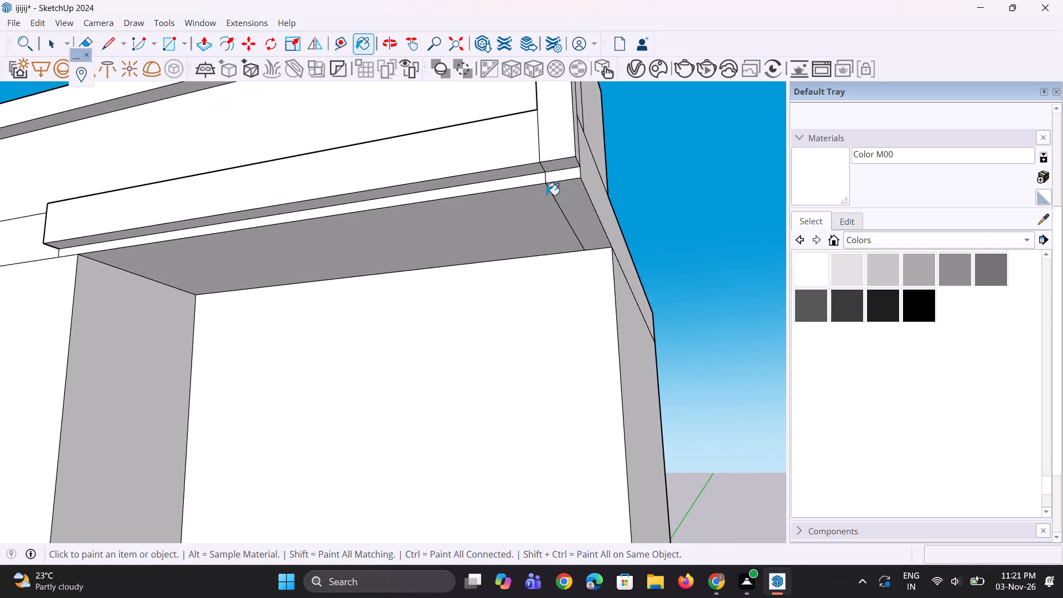
scroll(546, 195, up, 3)
click(549, 188)
click(528, 203)
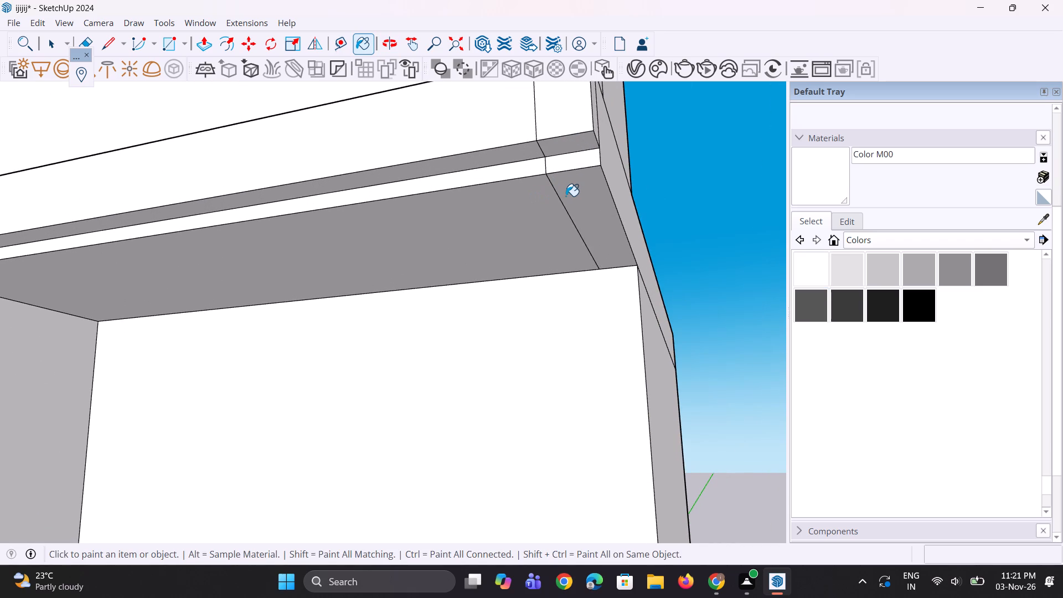
Erase the short dividing edges crossing the painted strip and the ceiling of the first tower's top-storey recess.
key(e)
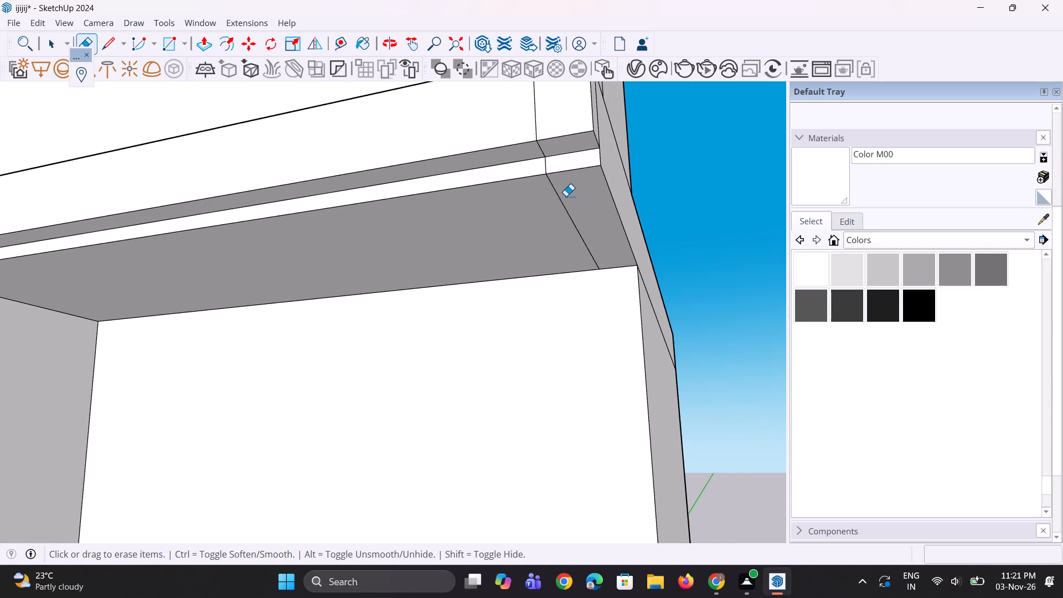
scroll(569, 169, up, 6)
drag(538, 164, 527, 166)
drag(555, 197, 546, 201)
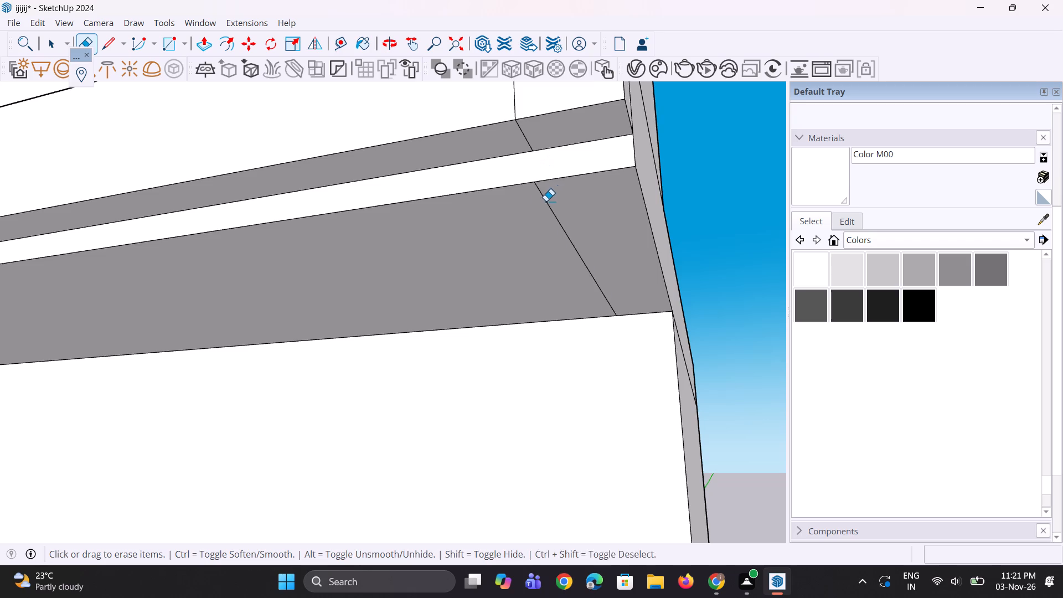
drag(546, 201, 538, 206)
Push the ceiling of the top-storey recess up 4 3/16" to meet the underside of the projecting band.
scroll(554, 213, down, 6)
key(p)
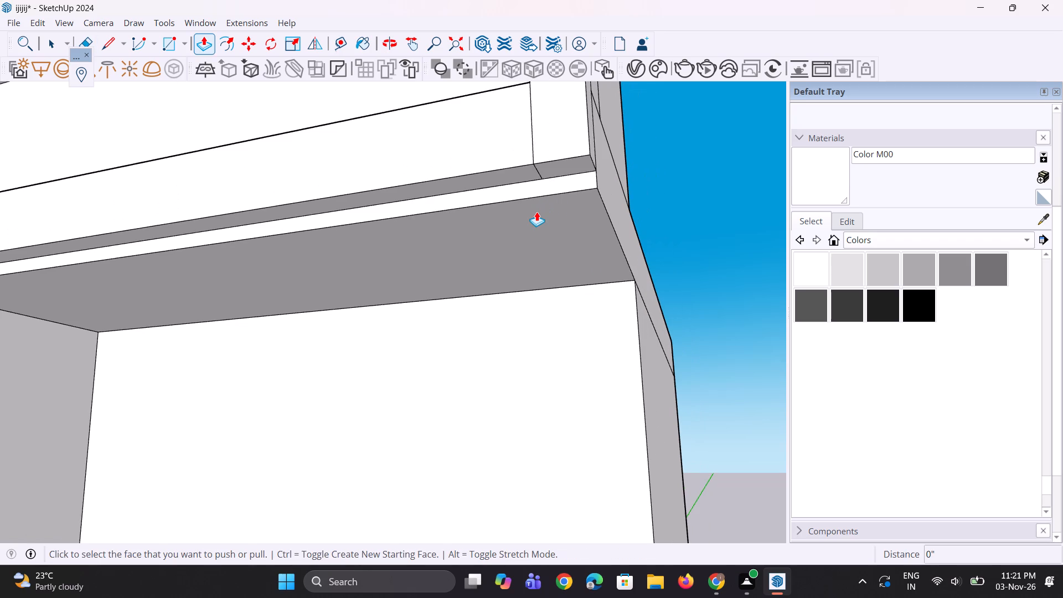
click(514, 213)
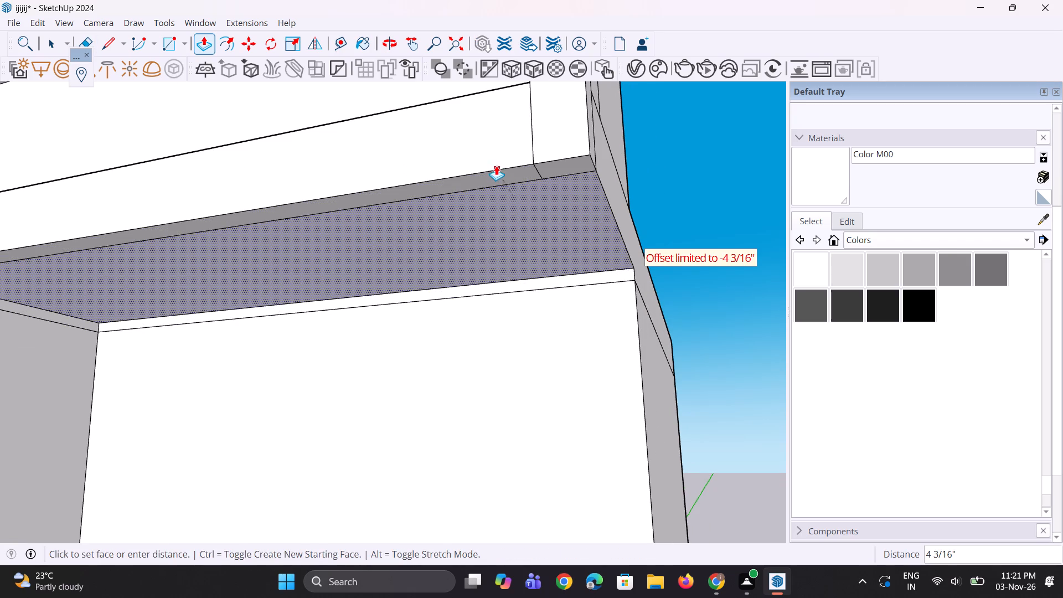
click(496, 166)
Erase the leftover horizontal lines near the ceiling on the back and side walls of the top-storey recess.
scroll(503, 167, down, 12)
middle_drag(478, 221, 476, 275)
scroll(352, 223, up, 6)
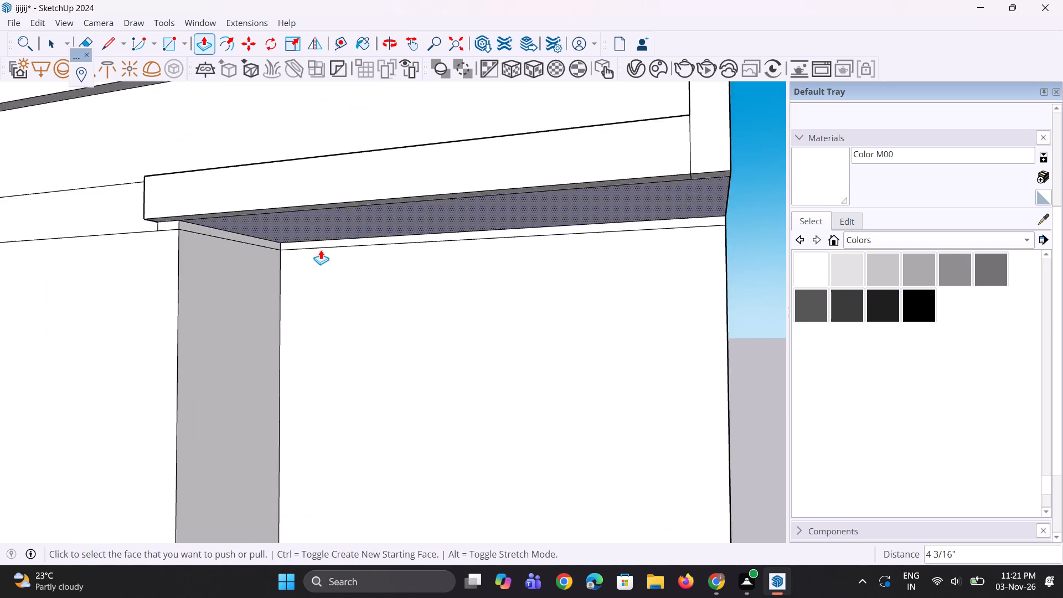
scroll(321, 250, up, 3)
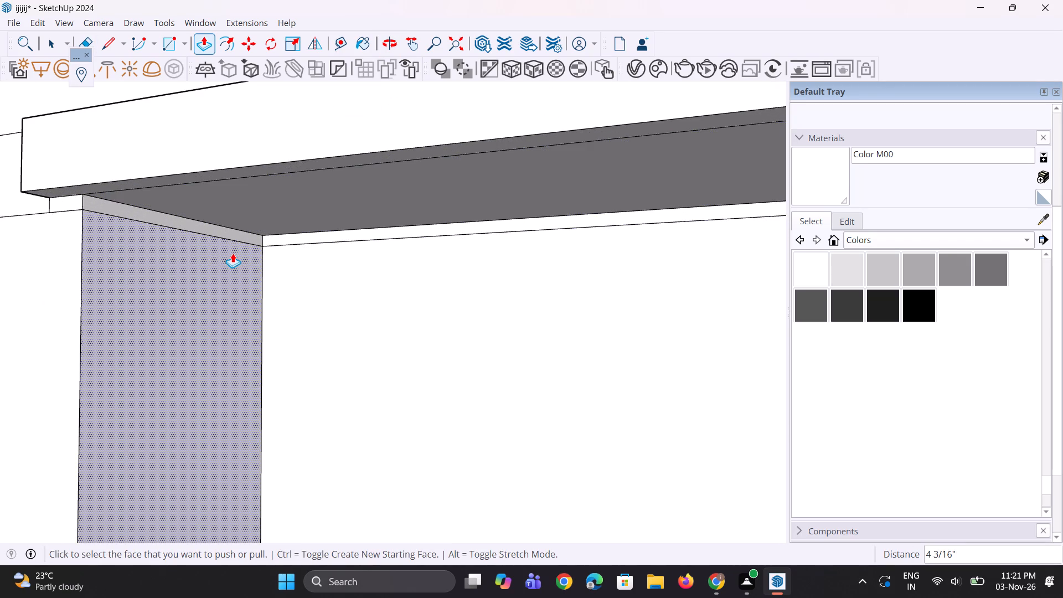
key(e)
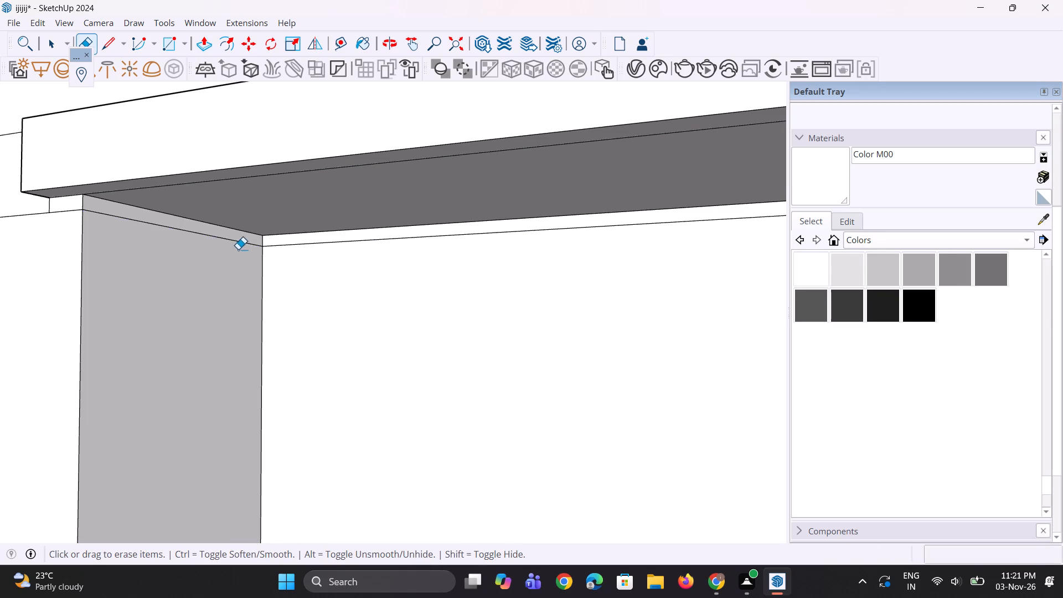
scroll(269, 256, up, 3)
drag(283, 251, 302, 241)
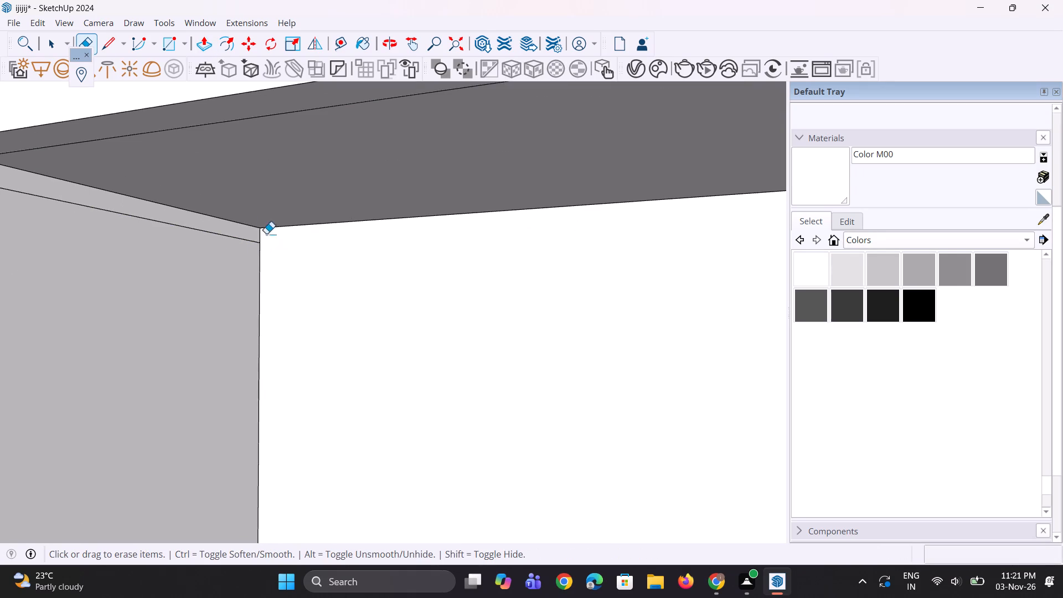
drag(218, 223, 217, 236)
Erase the leftover edges and both band lines on the front wall beside the projecting band above the top-storey recess.
scroll(411, 344, down, 5)
scroll(197, 277, up, 2)
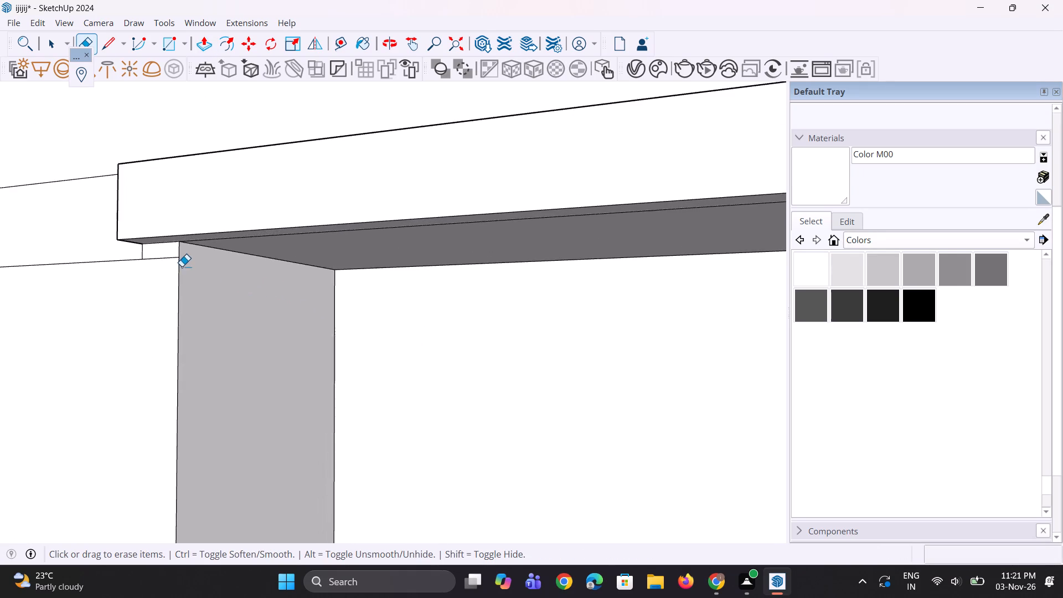
scroll(180, 266, up, 2)
drag(165, 259, 166, 267)
drag(164, 255, 166, 267)
scroll(172, 250, down, 6)
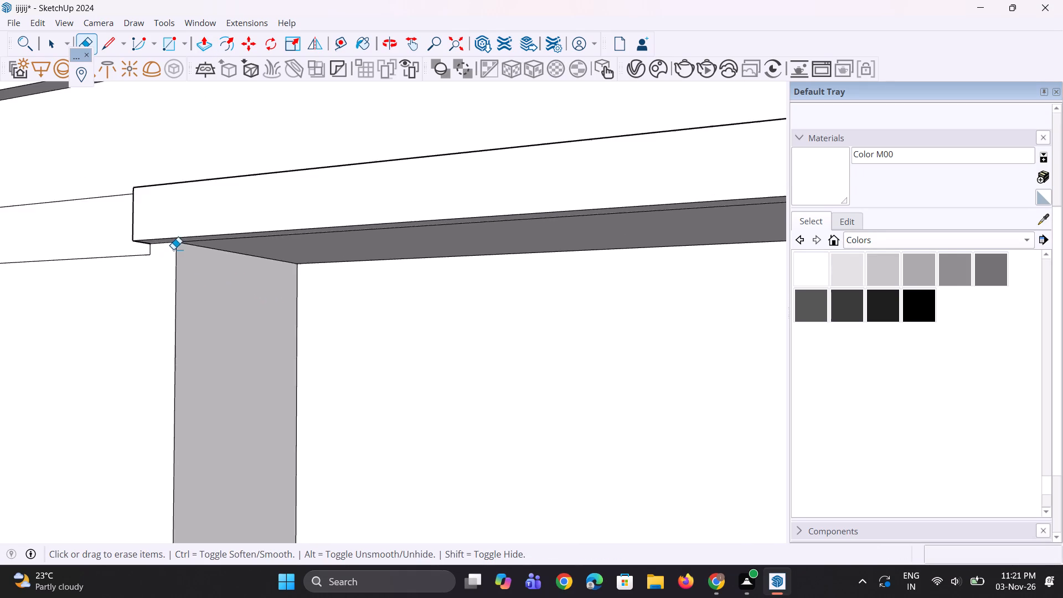
middle_drag(173, 263, 174, 302)
scroll(152, 265, up, 11)
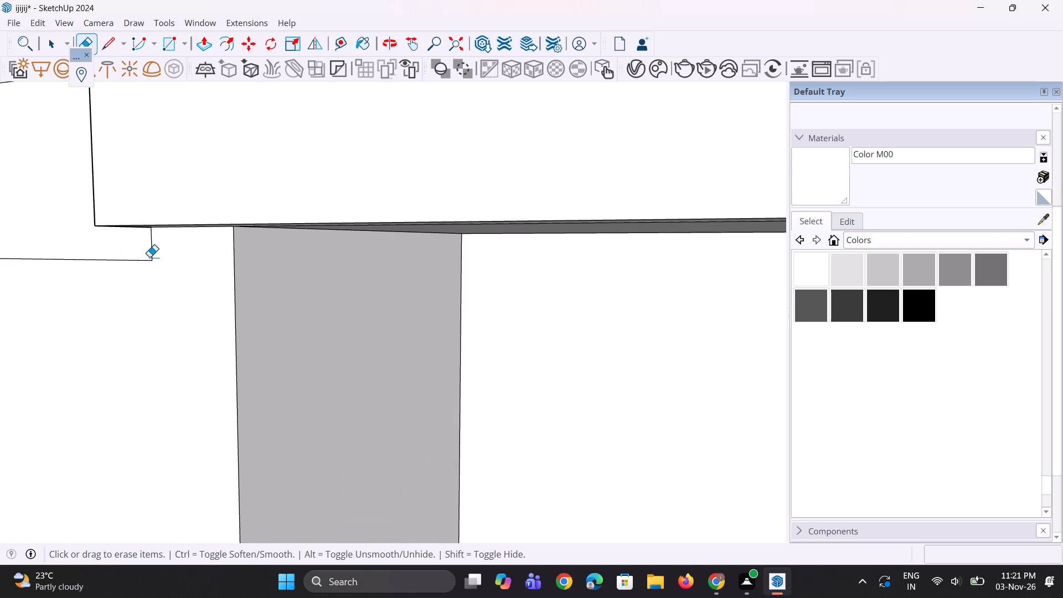
click(149, 256)
click(149, 259)
scroll(155, 254, down, 12)
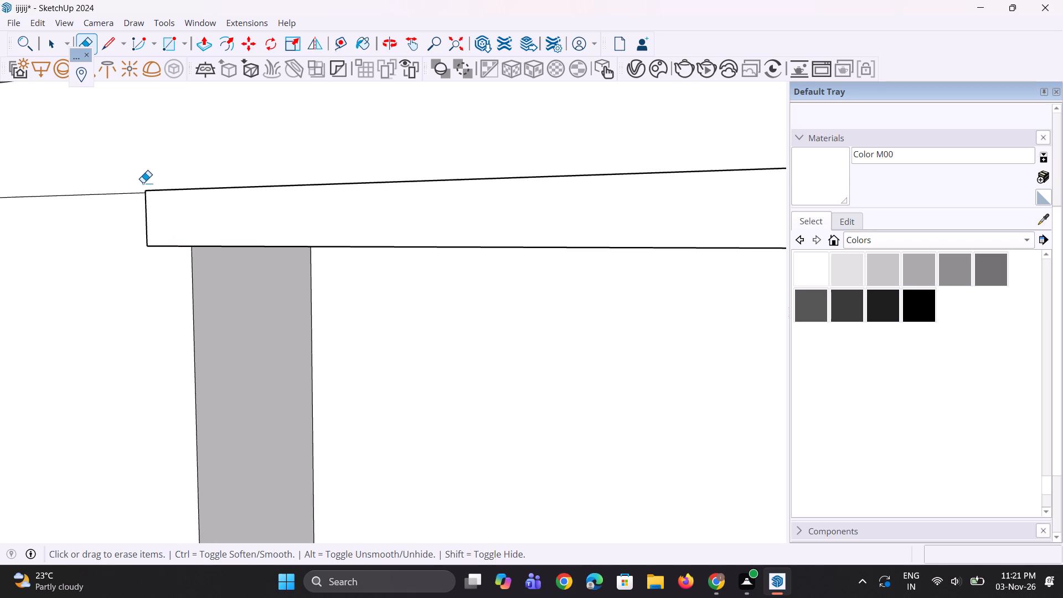
drag(131, 183, 117, 210)
Erase both floor band lines on the first tower's front wall beside the sixth- and fifth-storey balcony slabs.
scroll(239, 214, down, 13)
scroll(204, 287, up, 8)
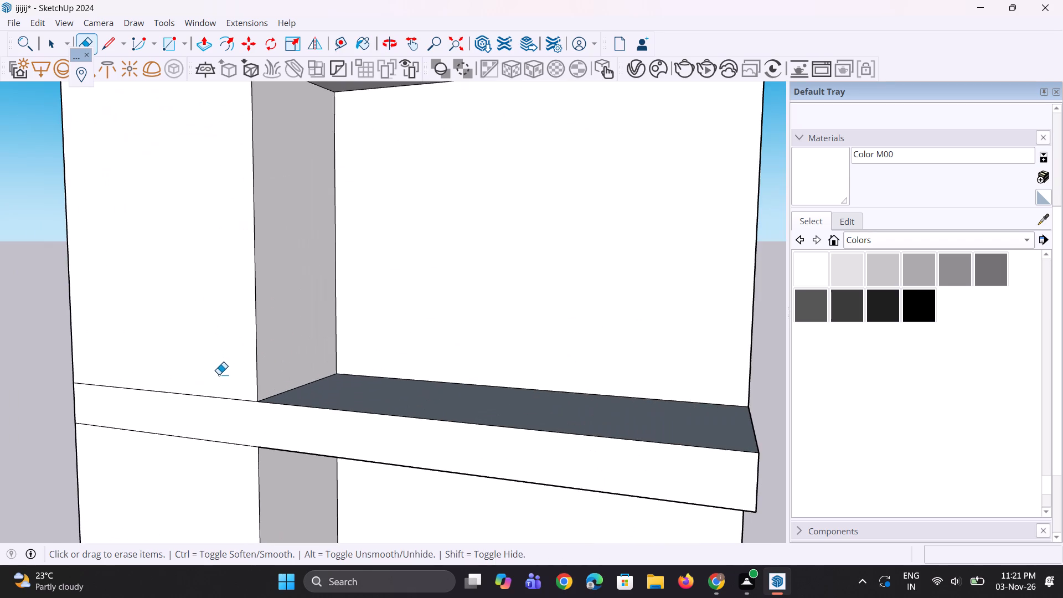
scroll(125, 215, down, 13)
scroll(148, 257, up, 4)
drag(150, 248, 151, 260)
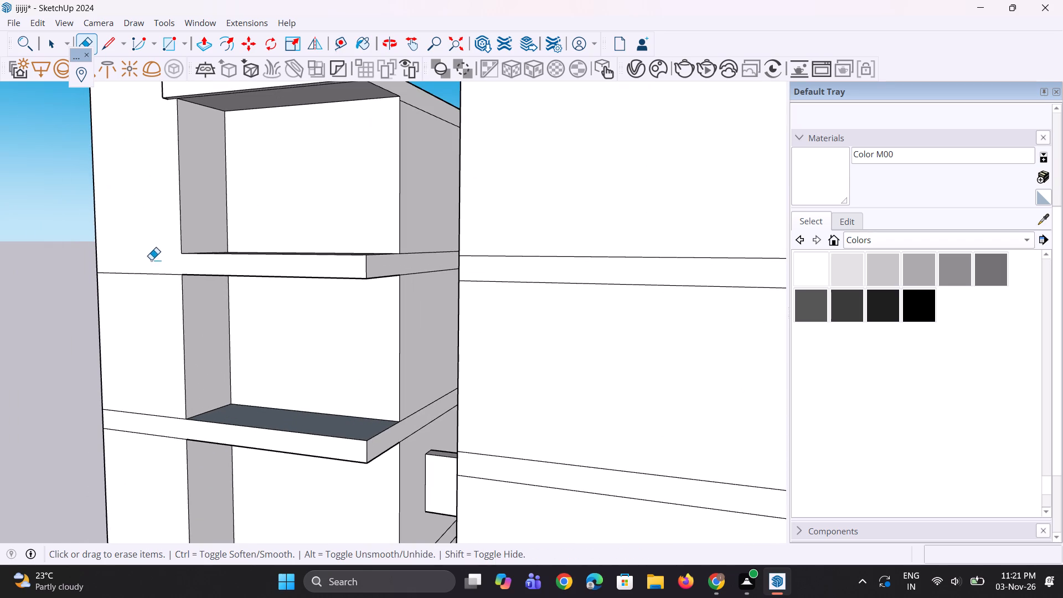
drag(151, 262, 152, 276)
scroll(157, 190, down, 5)
scroll(158, 286, up, 9)
drag(157, 341, 156, 373)
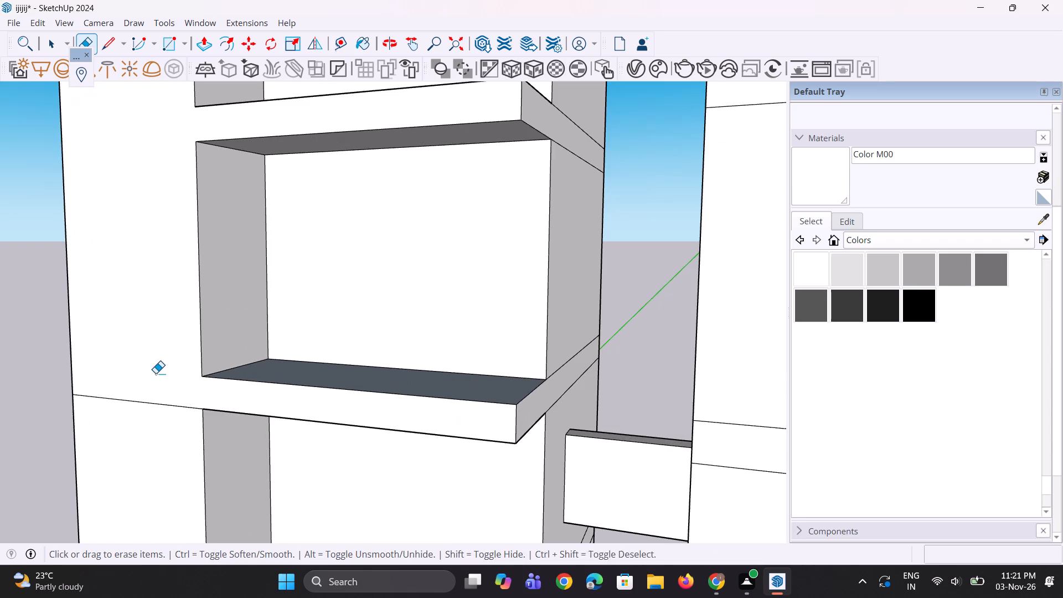
drag(154, 385, 154, 409)
Erase both floor band lines on the first tower's front wall beside the fourth- and third-storey balcony slabs.
scroll(192, 188, down, 13)
scroll(185, 377, up, 7)
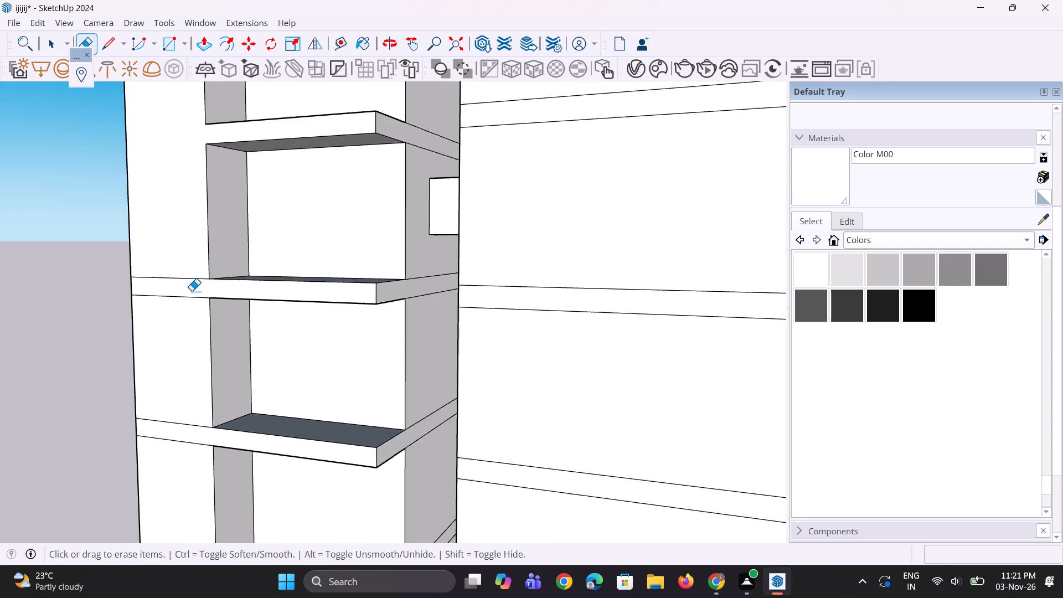
scroll(192, 291, up, 3)
drag(188, 267, 188, 288)
drag(188, 288, 188, 322)
scroll(182, 223, down, 7)
scroll(177, 455, up, 5)
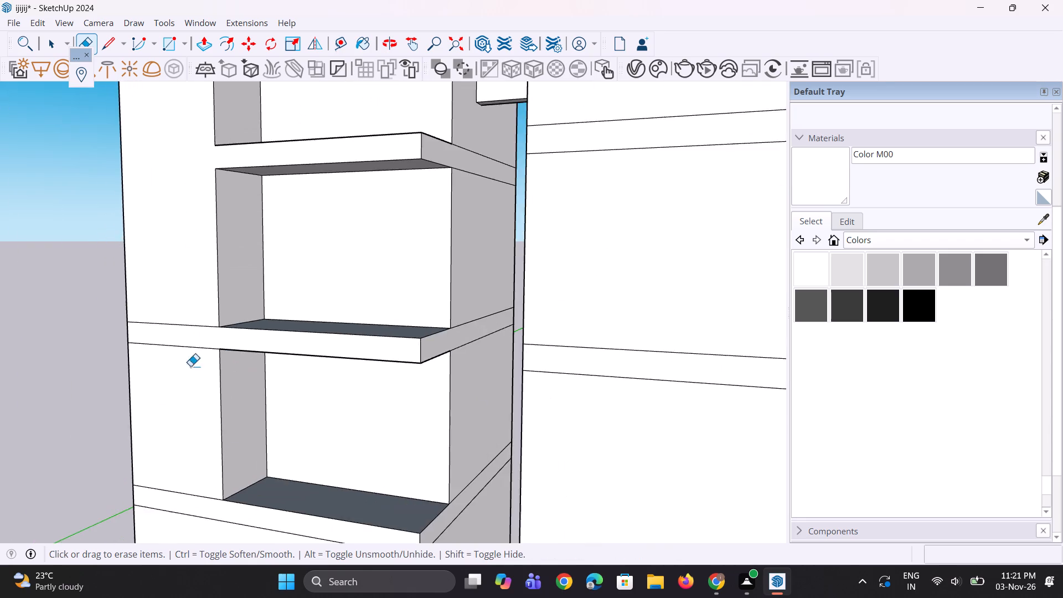
scroll(190, 366, up, 2)
drag(190, 312, 190, 329)
drag(190, 329, 190, 359)
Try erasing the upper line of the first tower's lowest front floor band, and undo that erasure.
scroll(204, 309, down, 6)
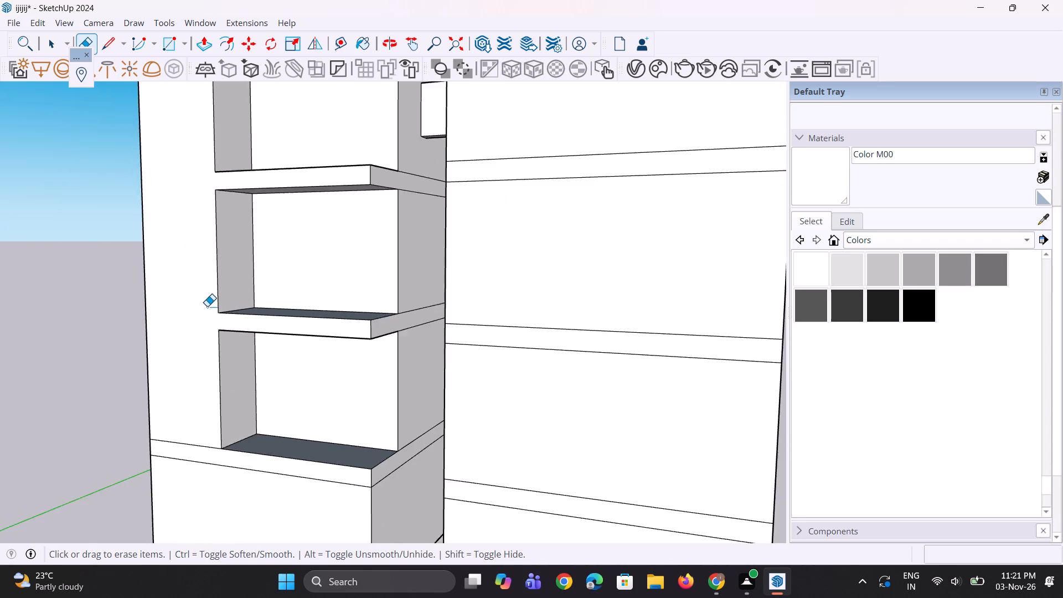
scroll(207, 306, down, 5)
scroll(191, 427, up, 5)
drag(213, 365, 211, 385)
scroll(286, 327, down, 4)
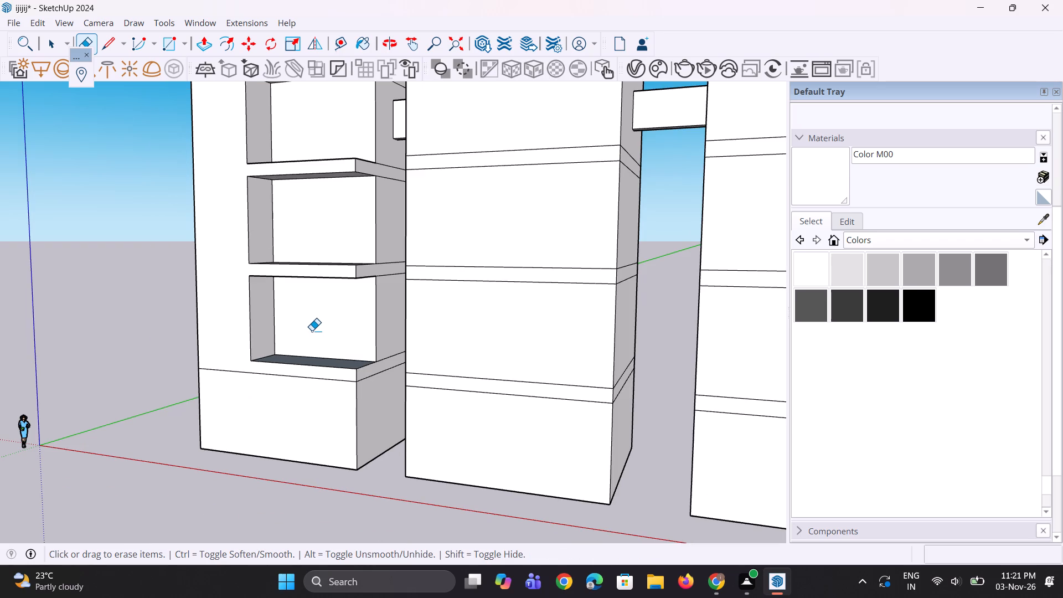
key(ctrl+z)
Examine the first tower's front wall and corner recesses against the neighbouring towers.
scroll(278, 324, down, 9)
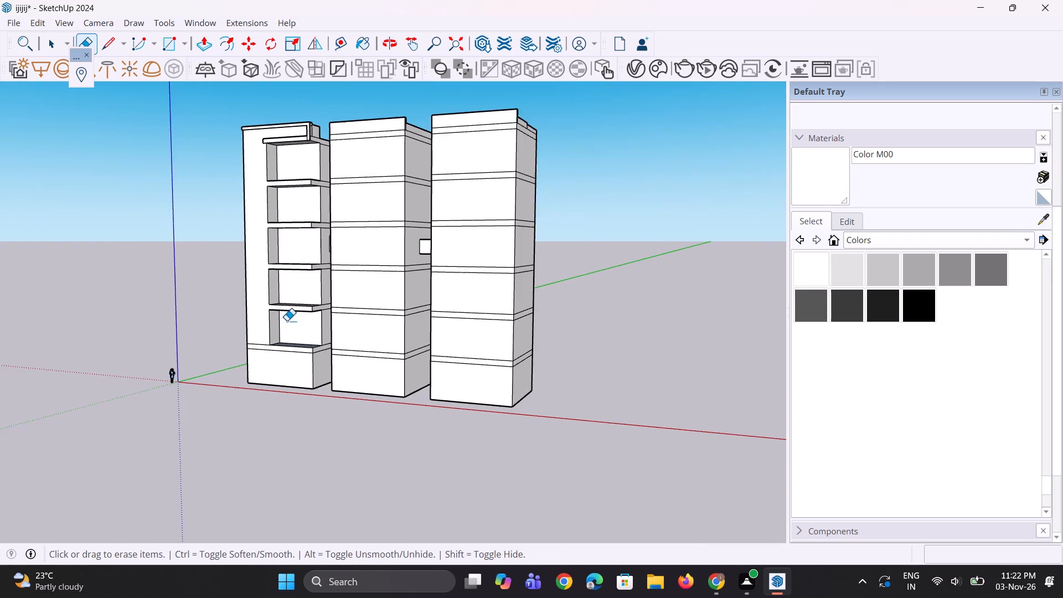
middle_drag(287, 320, 330, 288)
scroll(311, 207, up, 10)
middle_drag(284, 204, 324, 239)
scroll(323, 238, up, 1)
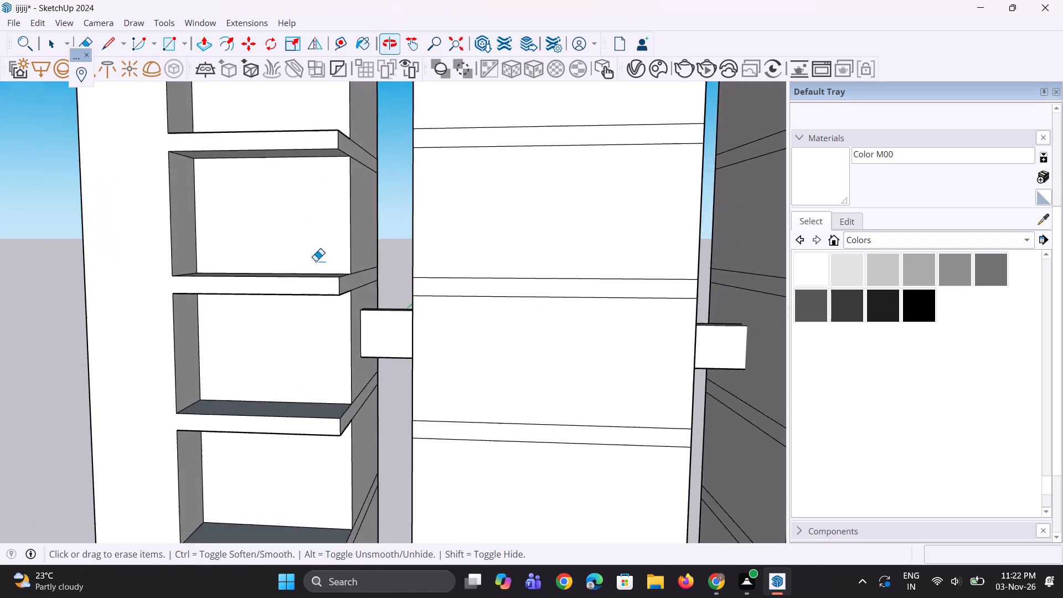
scroll(259, 409, down, 6)
scroll(204, 188, up, 5)
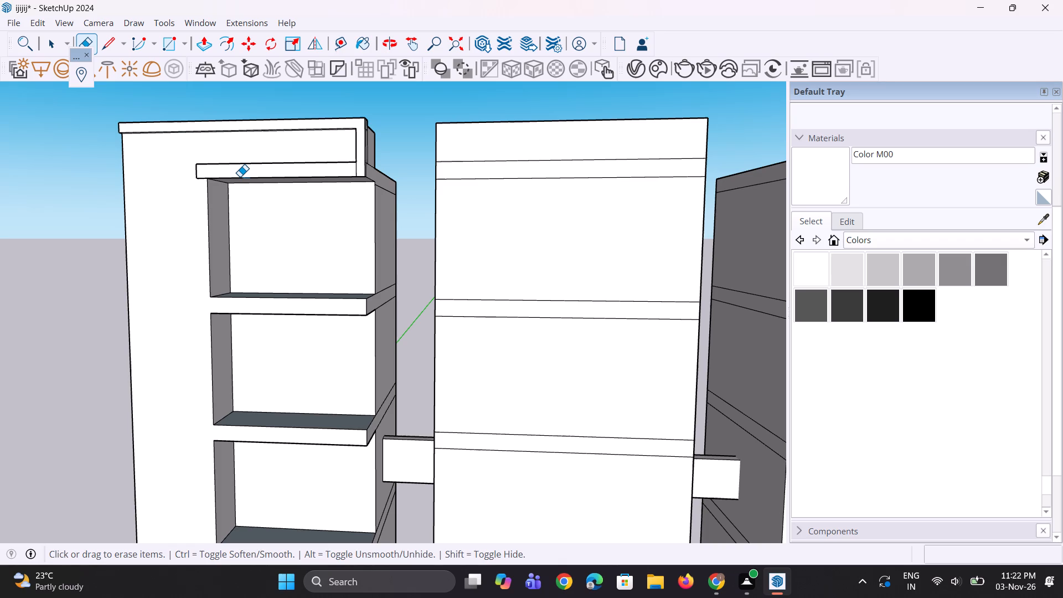
scroll(239, 276, down, 3)
key(space)
click(132, 303)
key(space)
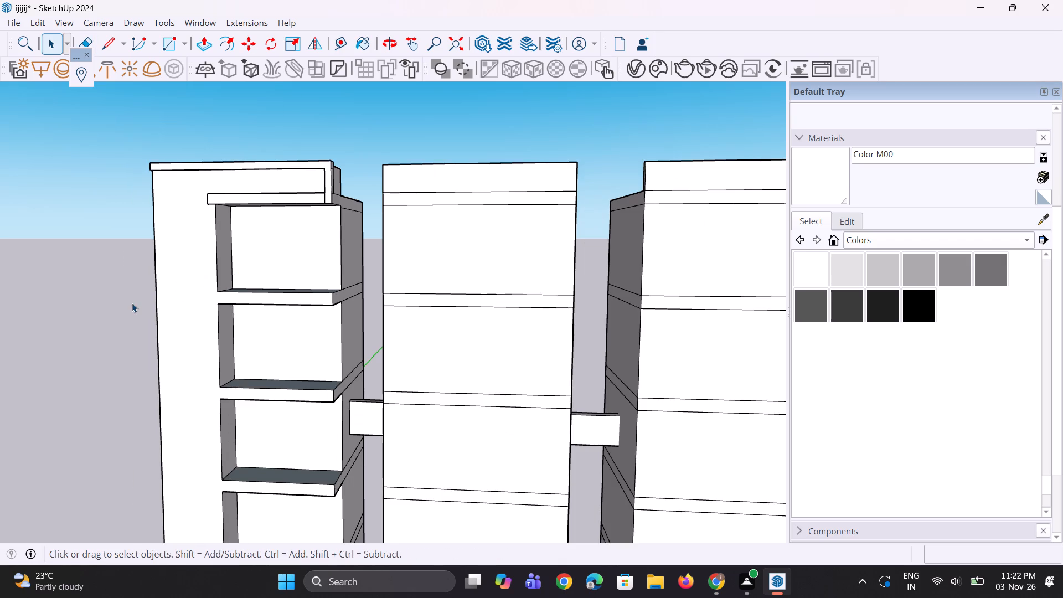
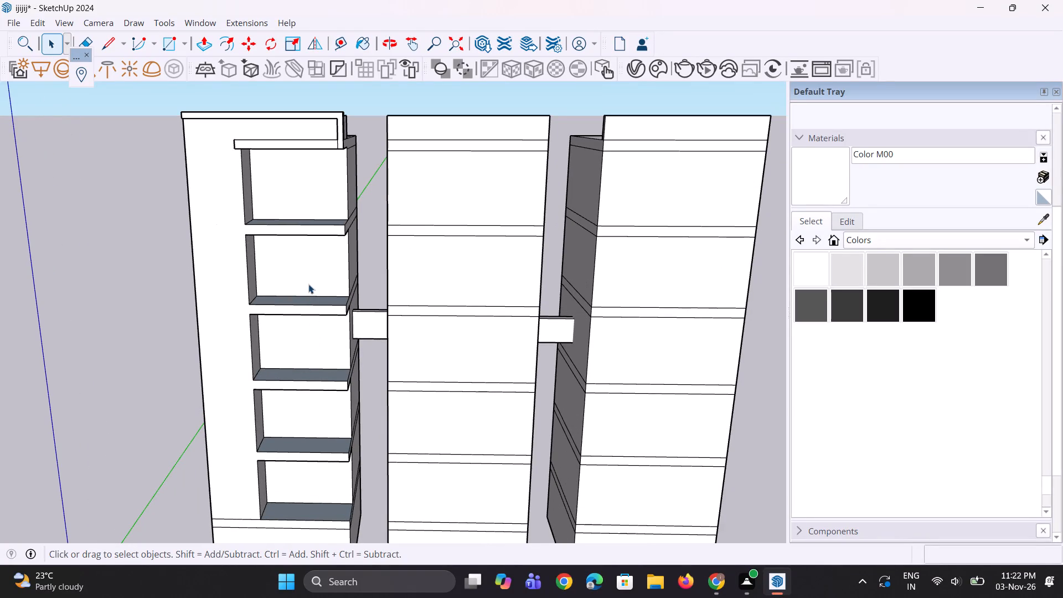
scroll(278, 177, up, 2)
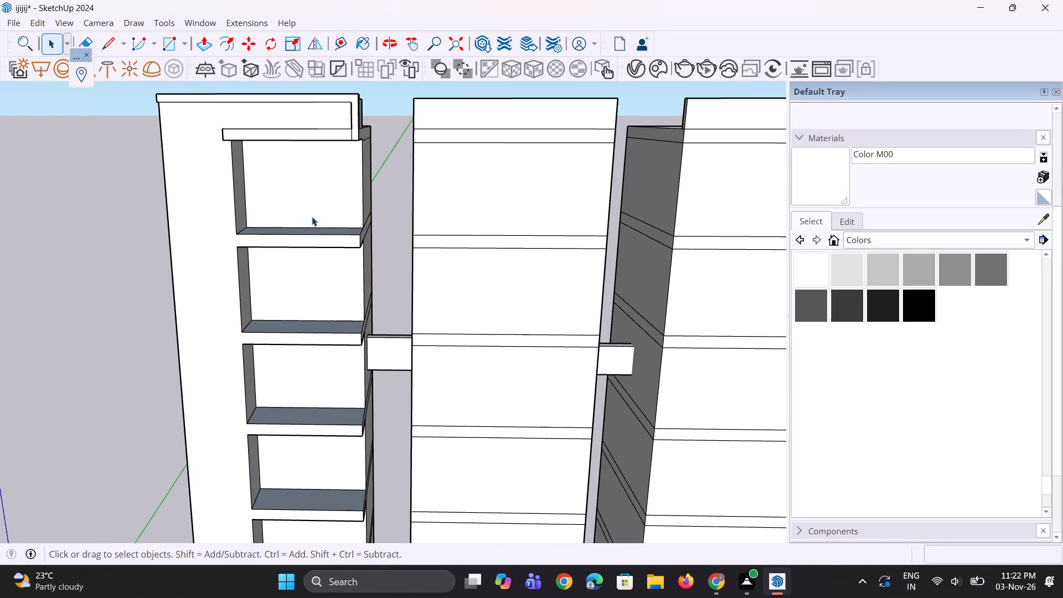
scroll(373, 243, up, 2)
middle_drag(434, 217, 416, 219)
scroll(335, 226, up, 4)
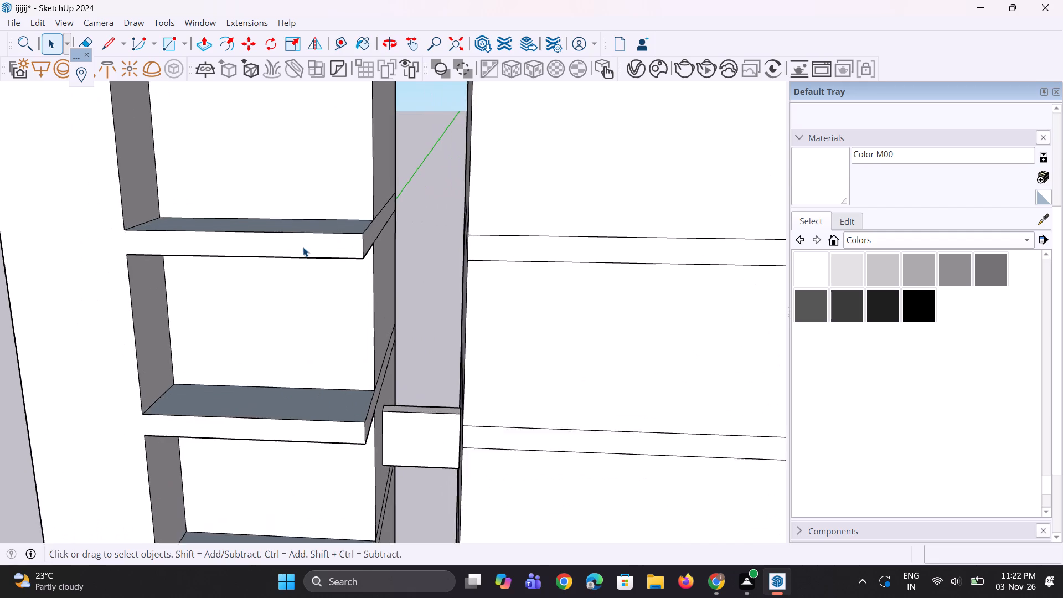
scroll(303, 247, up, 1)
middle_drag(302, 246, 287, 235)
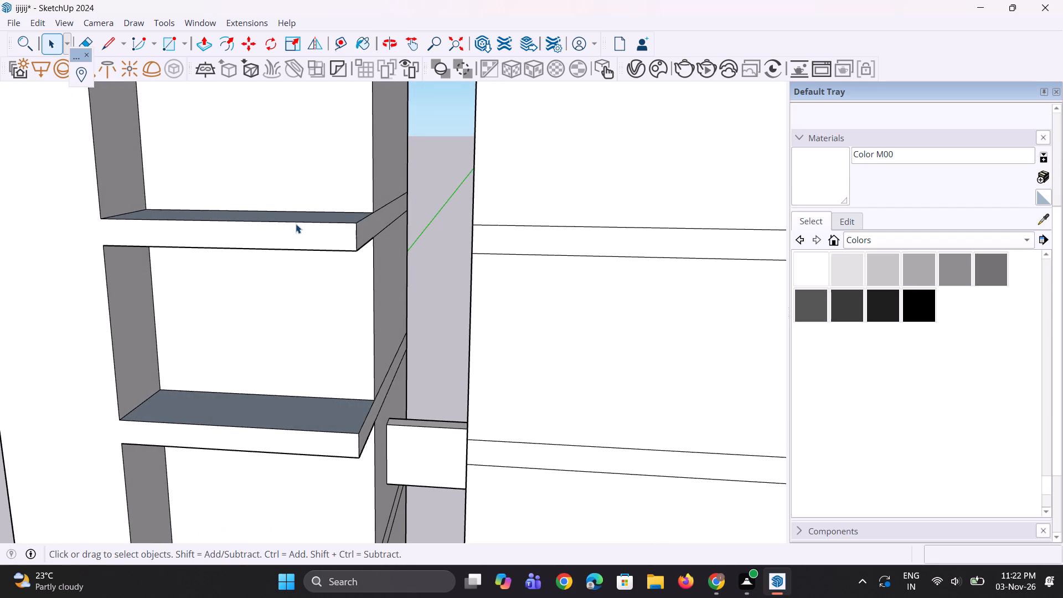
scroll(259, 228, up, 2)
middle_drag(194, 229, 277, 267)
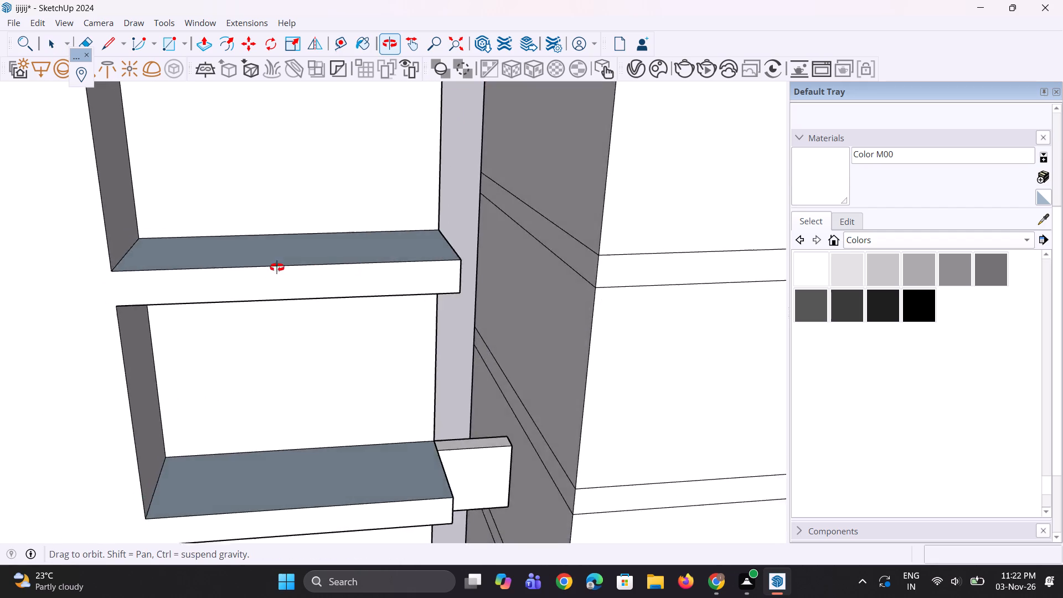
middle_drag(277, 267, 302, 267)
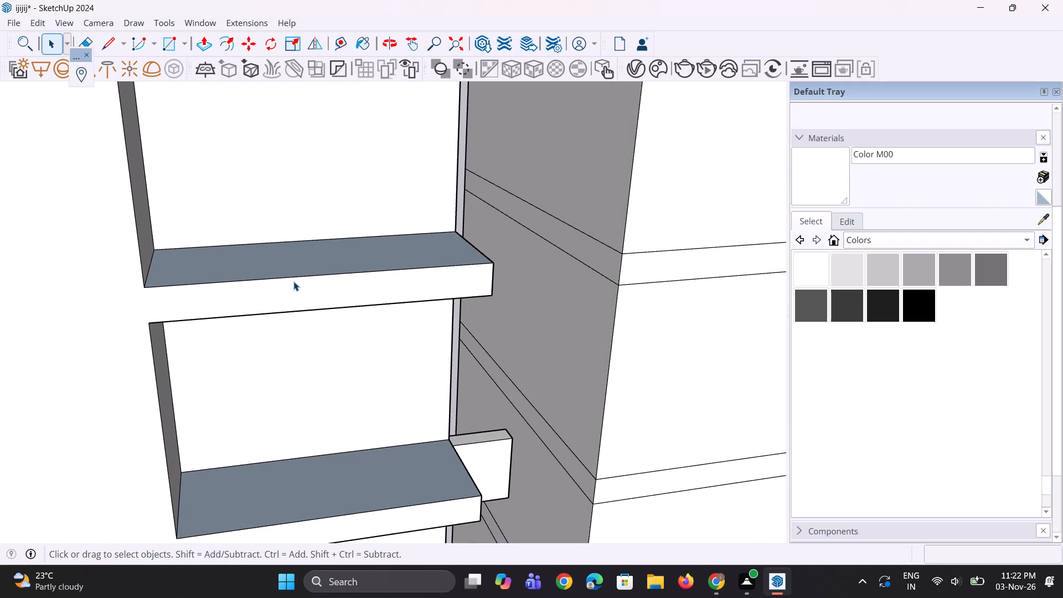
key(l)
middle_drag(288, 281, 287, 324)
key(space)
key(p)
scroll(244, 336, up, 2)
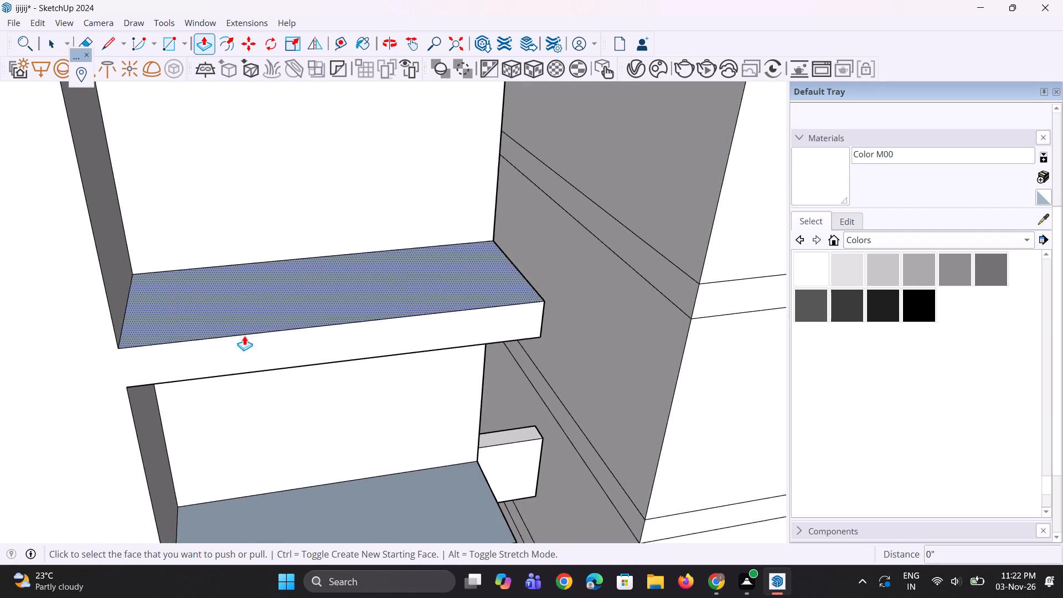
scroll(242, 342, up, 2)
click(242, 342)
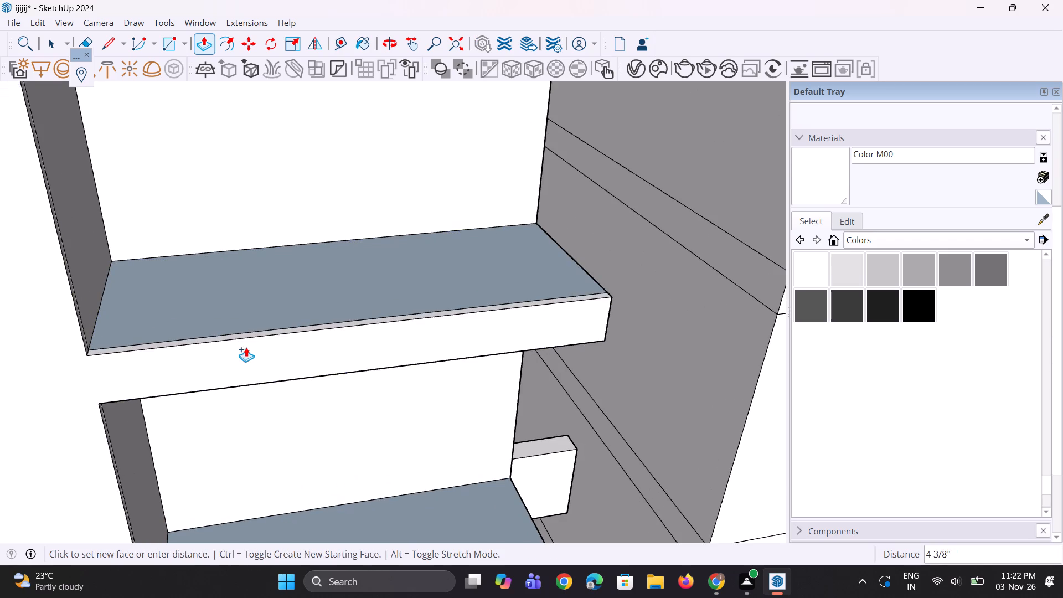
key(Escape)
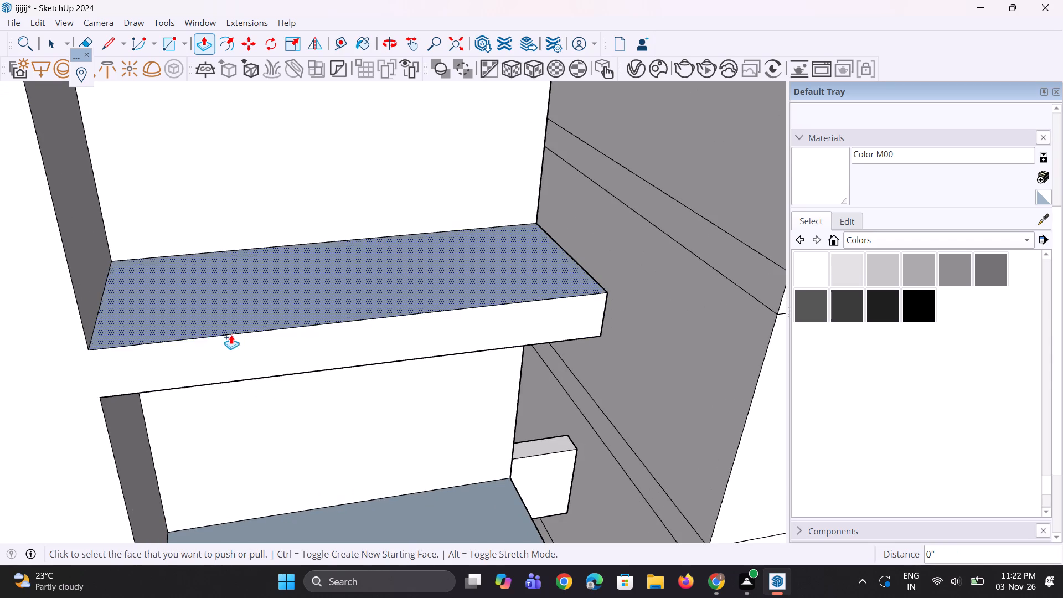
Draw a vertical line about 2' 5/8" long separating the sixth-storey balcony slab's front face from the first tower's front wall.
key(l)
scroll(17, 376, up, 2)
scroll(122, 327, up, 2)
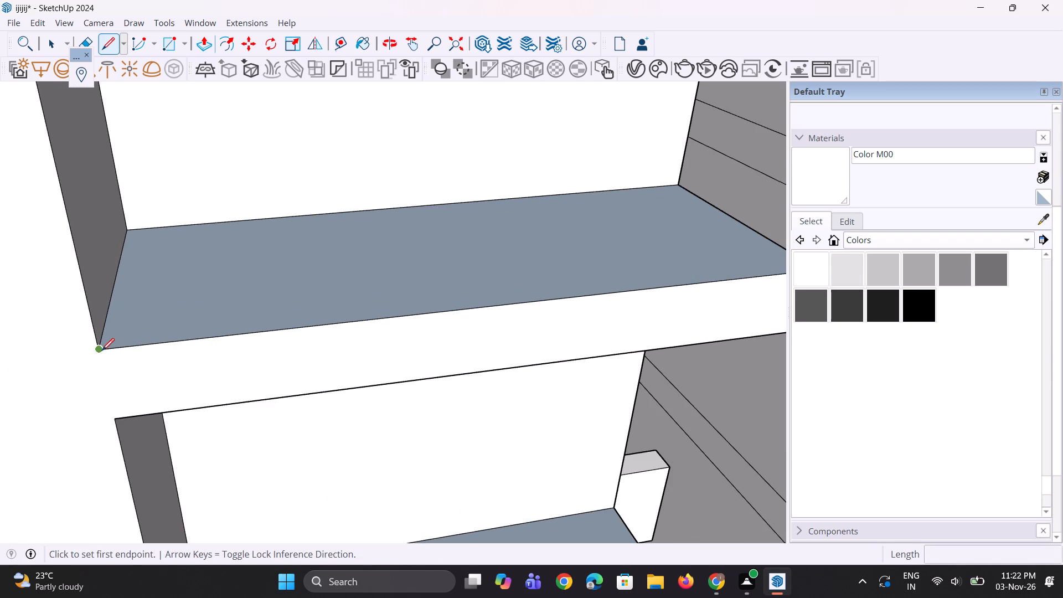
click(102, 350)
click(110, 422)
Draw a vertical line separating the fourth-storey balcony slab's front face from the first tower's front wall.
scroll(130, 275, down, 15)
middle_drag(179, 300, 192, 272)
scroll(179, 300, up, 1)
scroll(168, 209, down, 2)
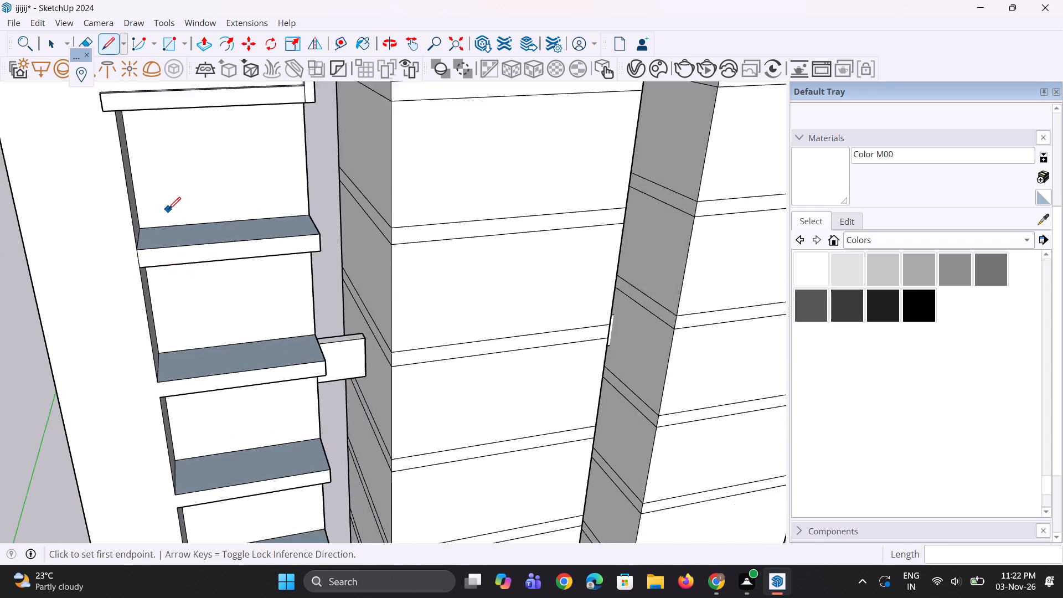
scroll(168, 209, down, 7)
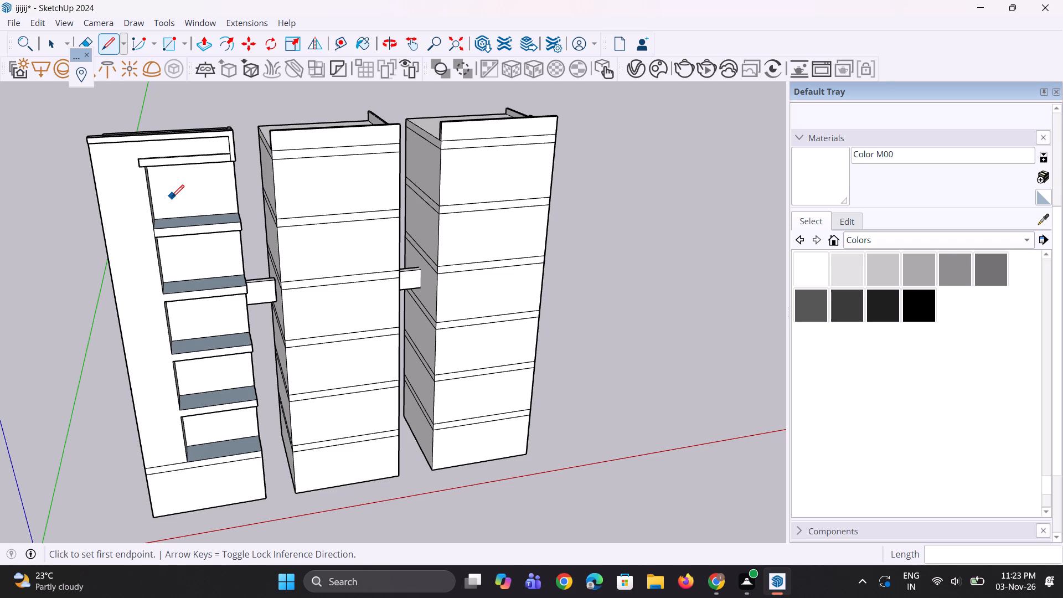
scroll(198, 213, up, 4)
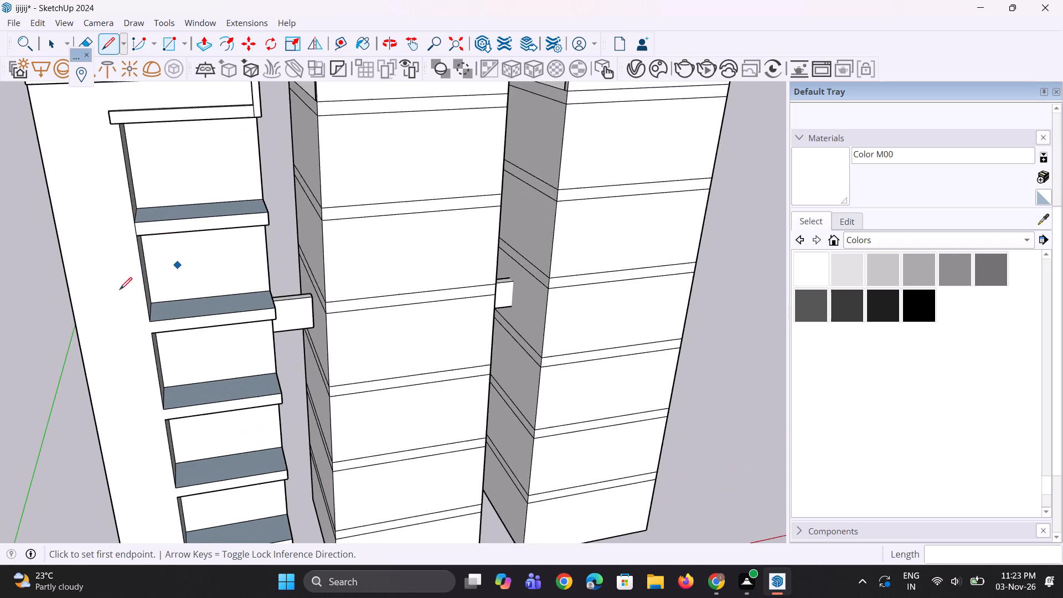
scroll(120, 290, up, 4)
scroll(211, 118, down, 5)
scroll(186, 292, up, 4)
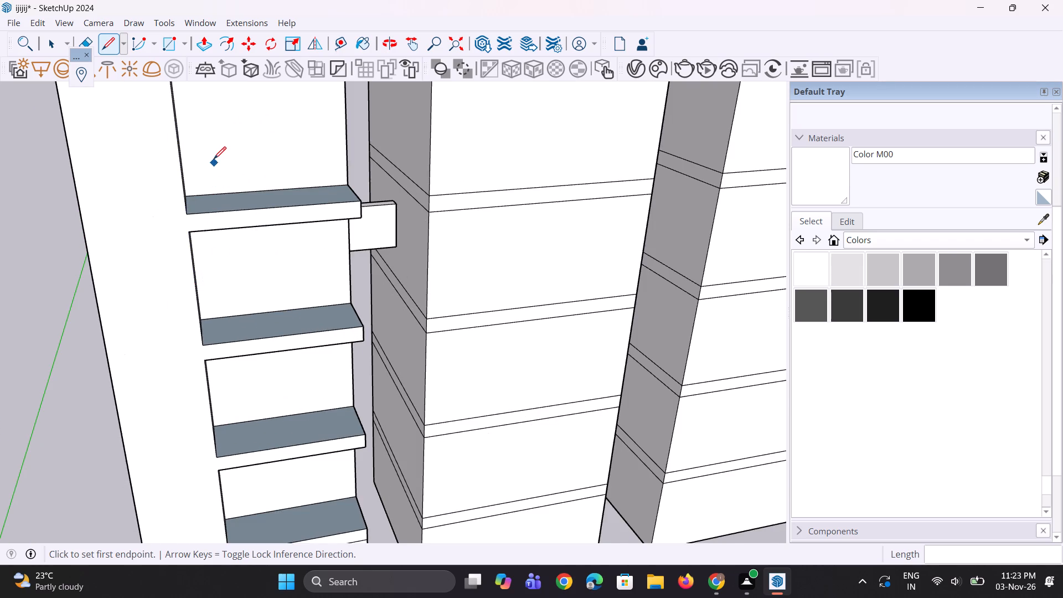
scroll(214, 159, down, 6)
scroll(193, 250, up, 7)
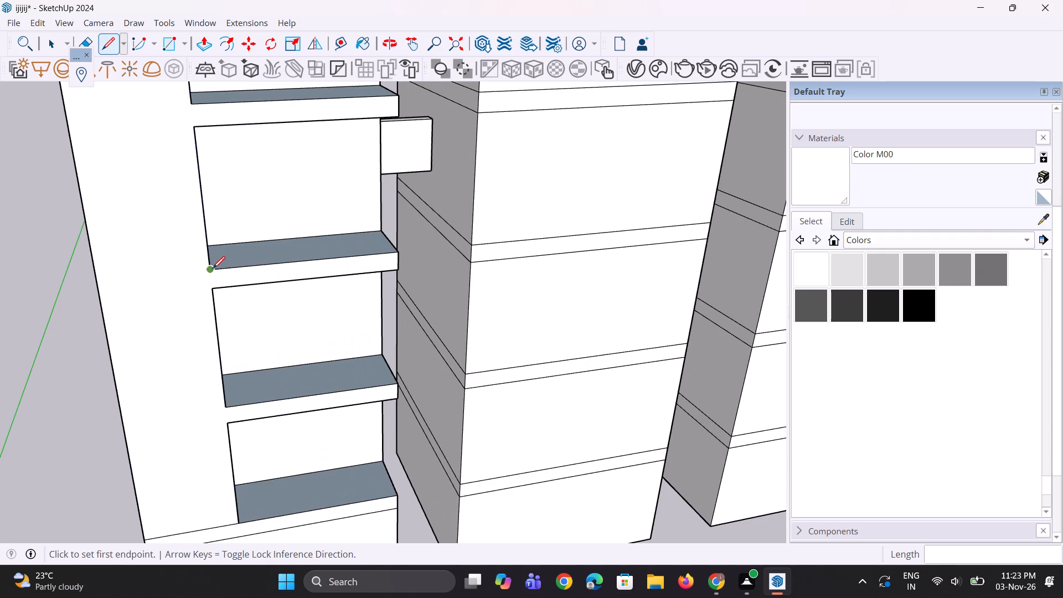
click(211, 270)
click(214, 292)
Draw a 2' vertical line separating the third-storey balcony slab's front face from the first tower's front wall.
scroll(213, 204, down, 5)
scroll(234, 357, up, 5)
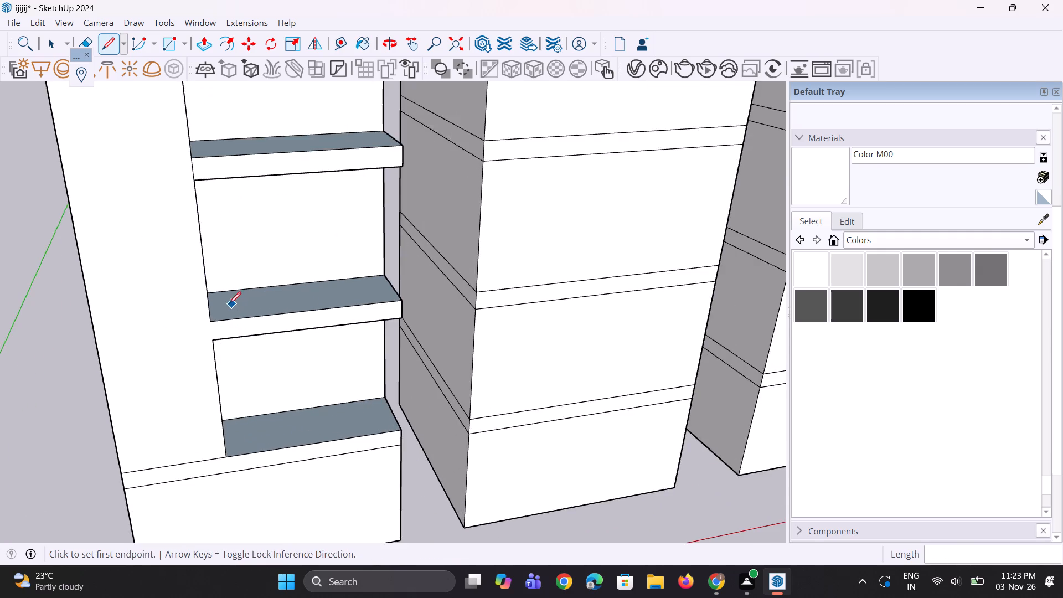
scroll(229, 304, up, 3)
click(210, 329)
click(209, 349)
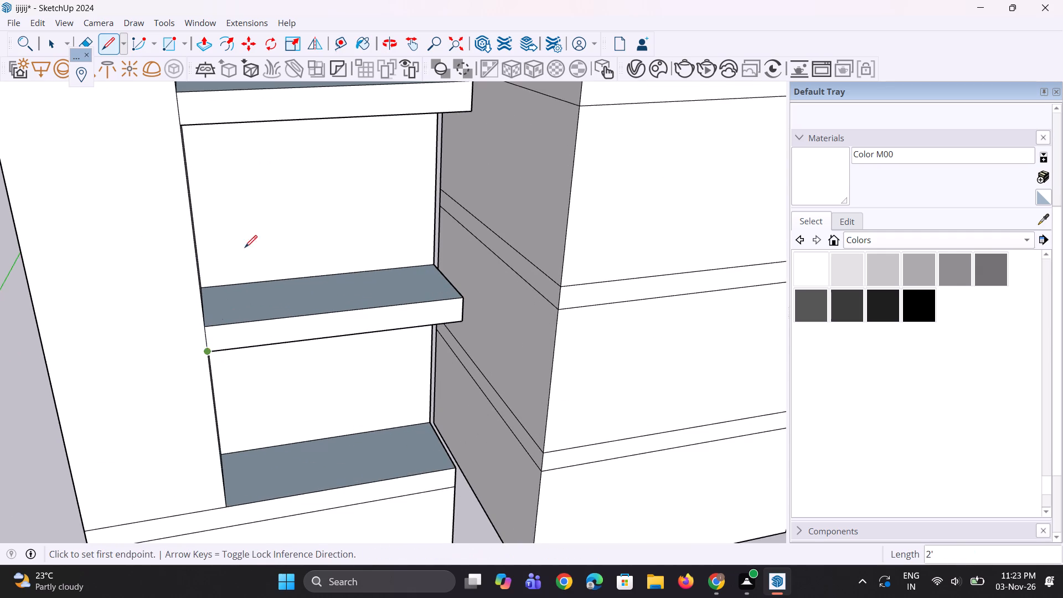
Pull the sixth-storey balcony slab's front face outward about 2' 1 3/8".
scroll(260, 183, down, 11)
middle_drag(254, 262, 274, 235)
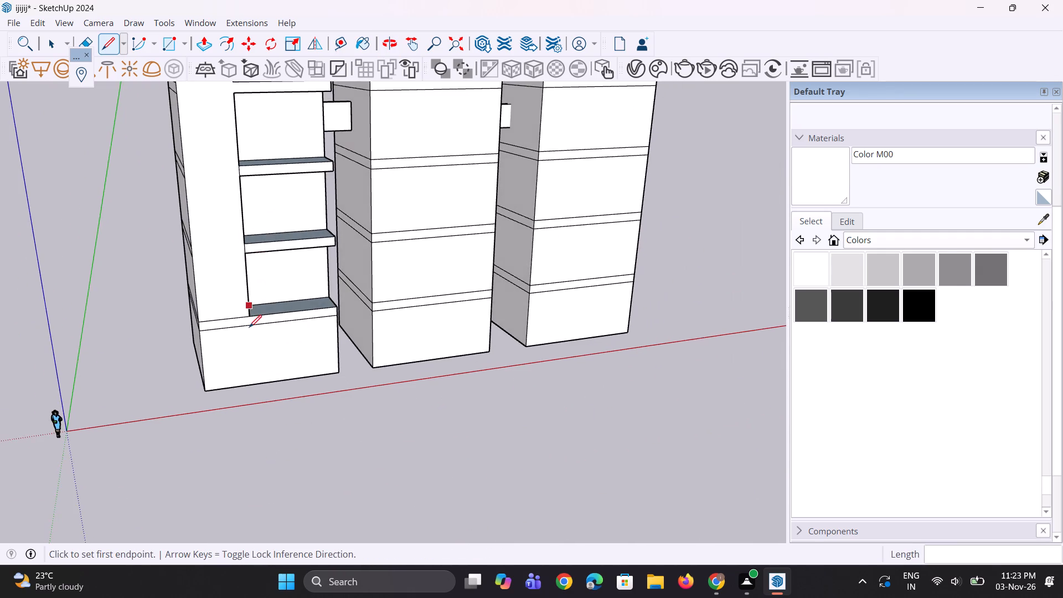
scroll(248, 328, down, 5)
scroll(243, 240, down, 3)
middle_drag(249, 185, 277, 208)
scroll(261, 154, up, 8)
key(p)
scroll(244, 161, up, 6)
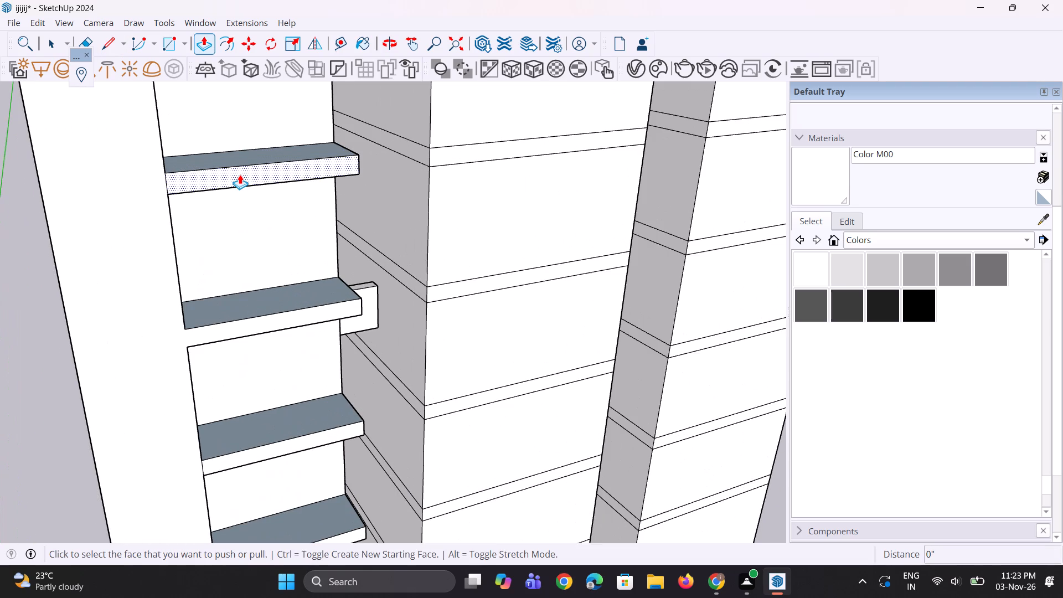
click(240, 174)
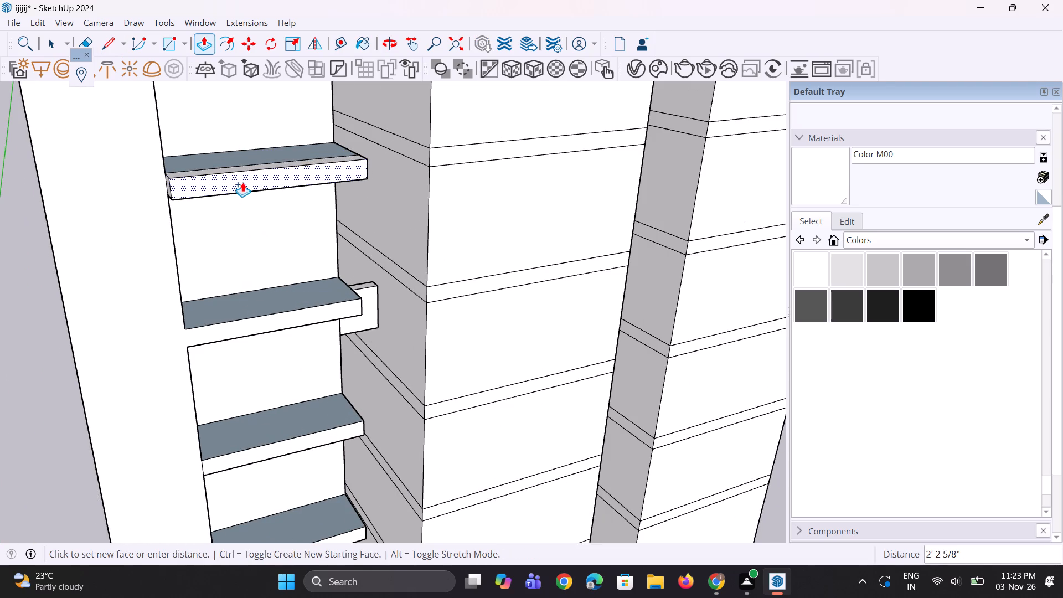
click(242, 182)
Extend the wall-side end of the sixth-storey slab's projecting strip past the recess edge, in front of the front wall.
middle_drag(188, 210, 354, 216)
scroll(370, 206, up, 1)
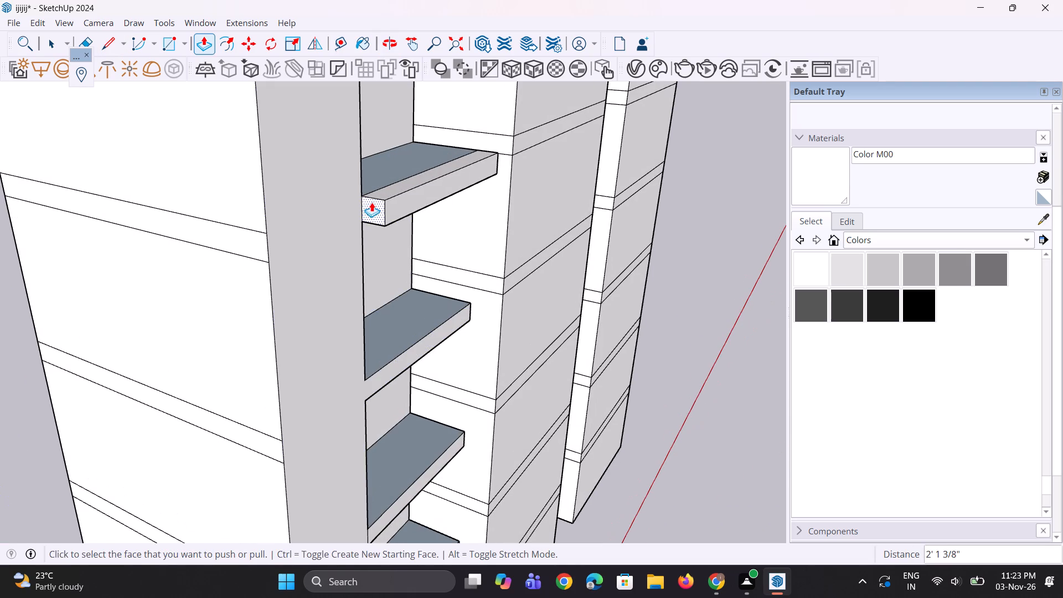
click(378, 205)
click(362, 215)
Push the front face of the sixth-storey slab's projecting strip back about 7 5/8".
click(385, 211)
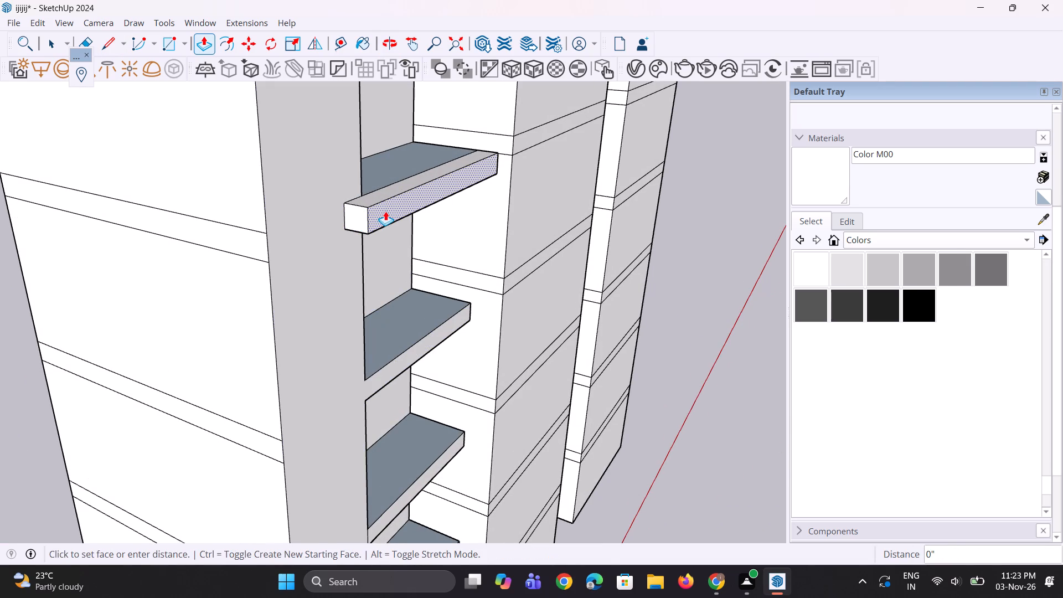
click(379, 210)
middle_drag(339, 192, 249, 81)
scroll(288, 130, up, 5)
middle_drag(292, 100, 256, 22)
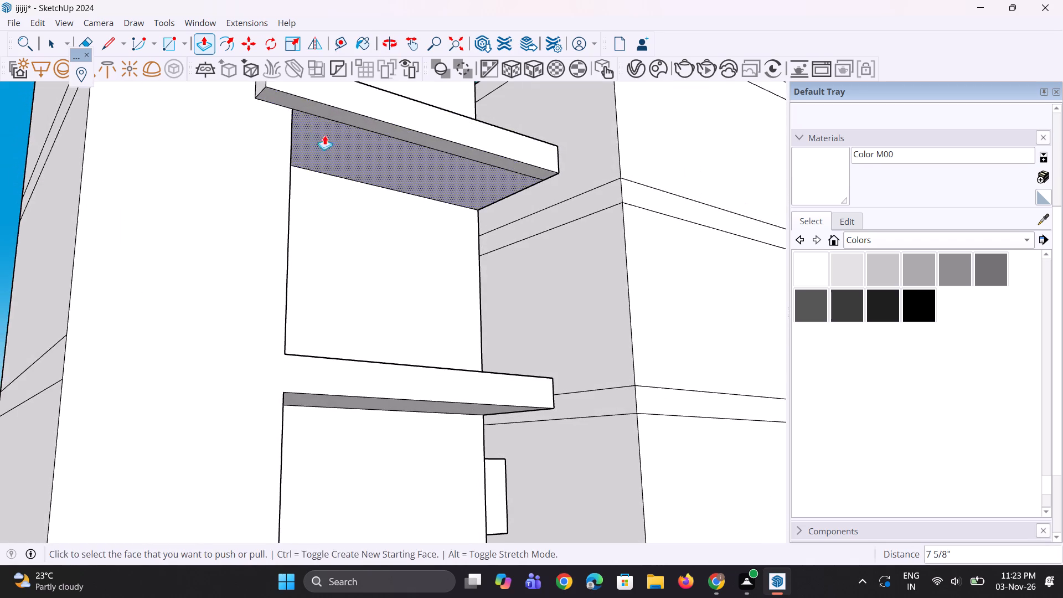
key(space)
Copy the lower edge of the strip's wall-side end about 1' 5 3/4" along its underside to the recess edge.
scroll(331, 158, down, 5)
middle_click(343, 133)
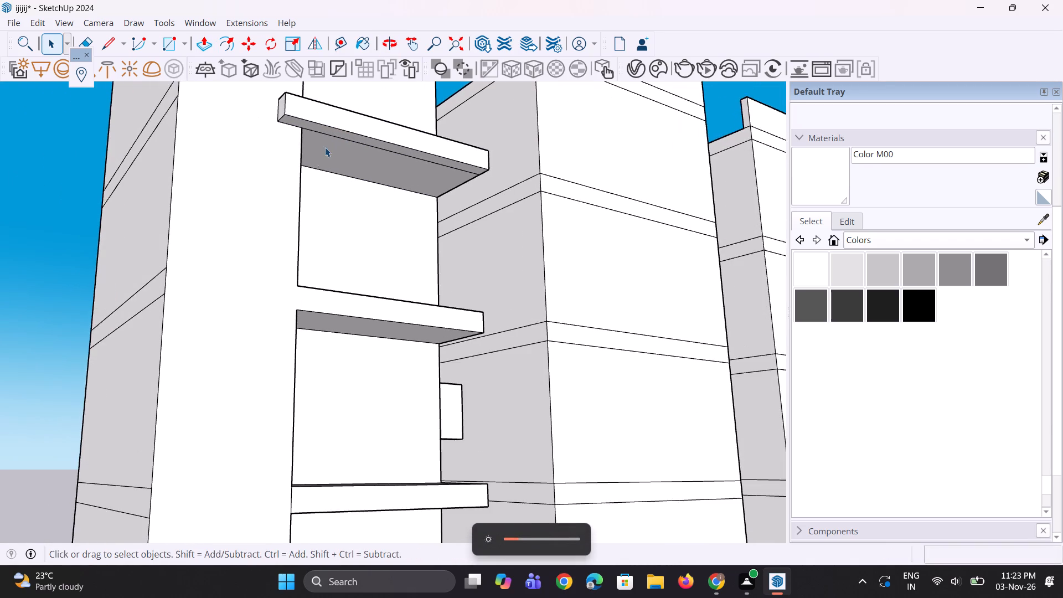
middle_drag(354, 132, 317, 68)
scroll(301, 114, up, 8)
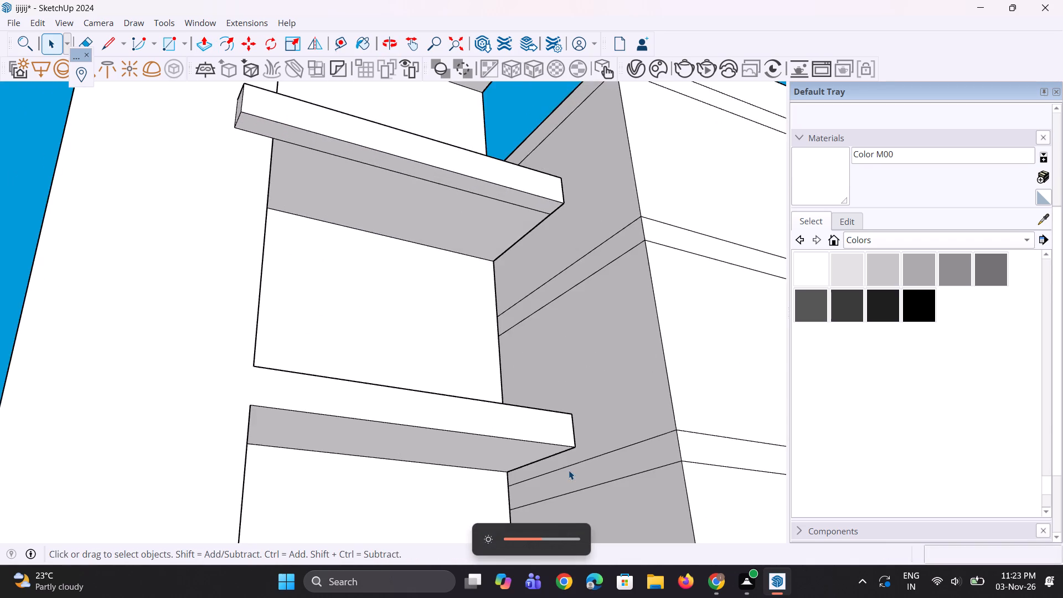
scroll(569, 471, down, 5)
scroll(427, 352, up, 3)
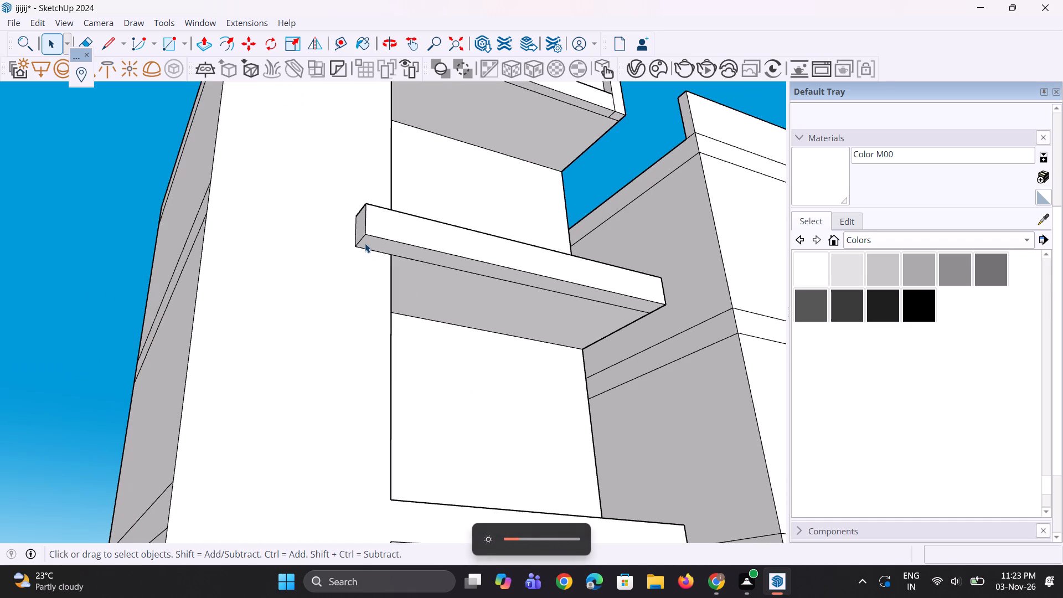
click(362, 241)
scroll(362, 240, up, 2)
key(m)
scroll(363, 238, up, 2)
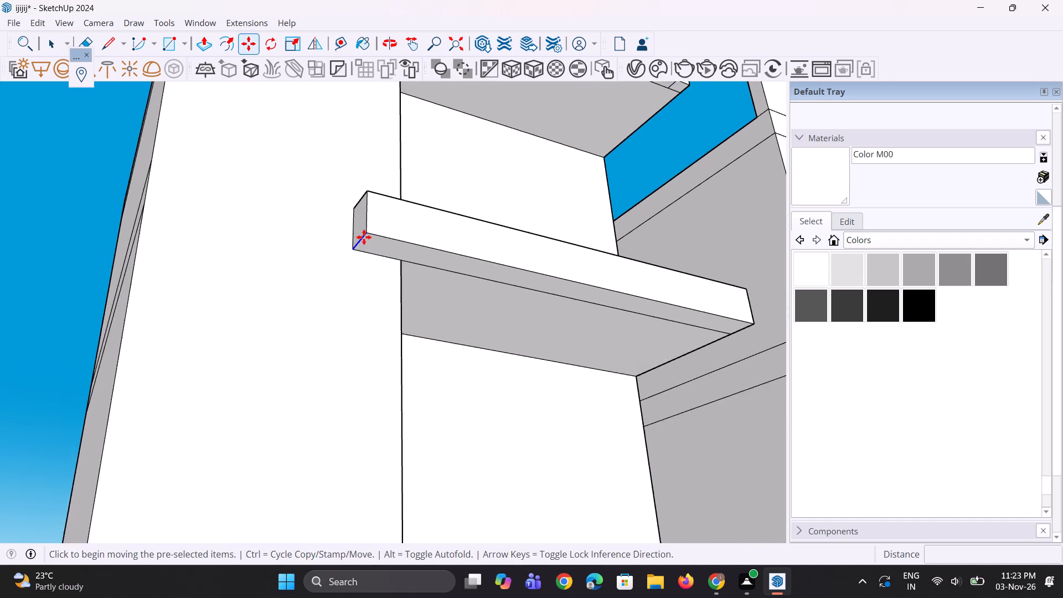
click(364, 235)
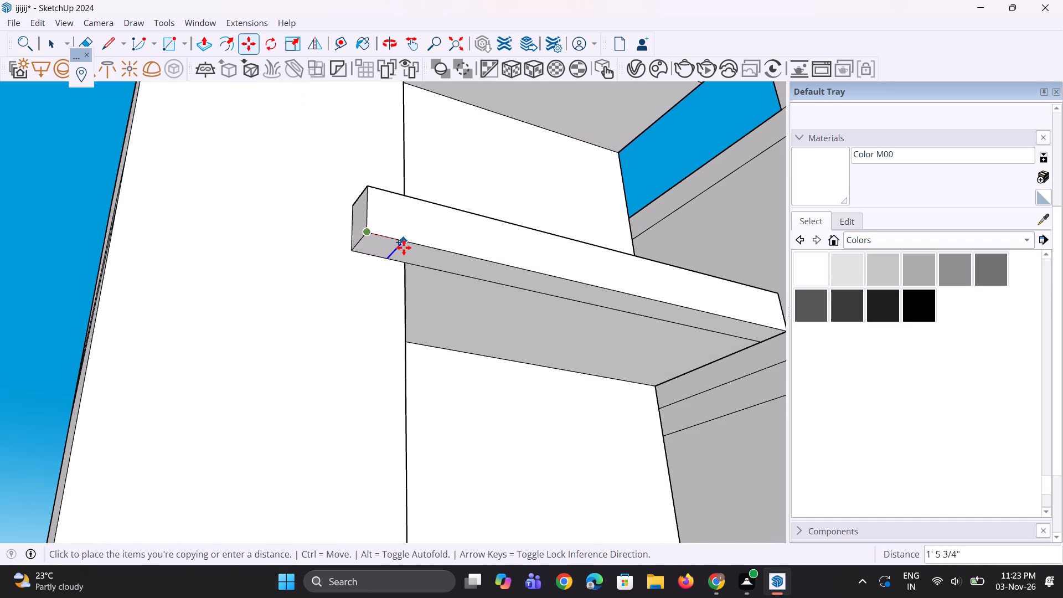
click(406, 250)
Extend the underside of the sixth-storey strip's wall-side end down 48' to the third-storey slab as a vertical strip.
key(p)
click(394, 244)
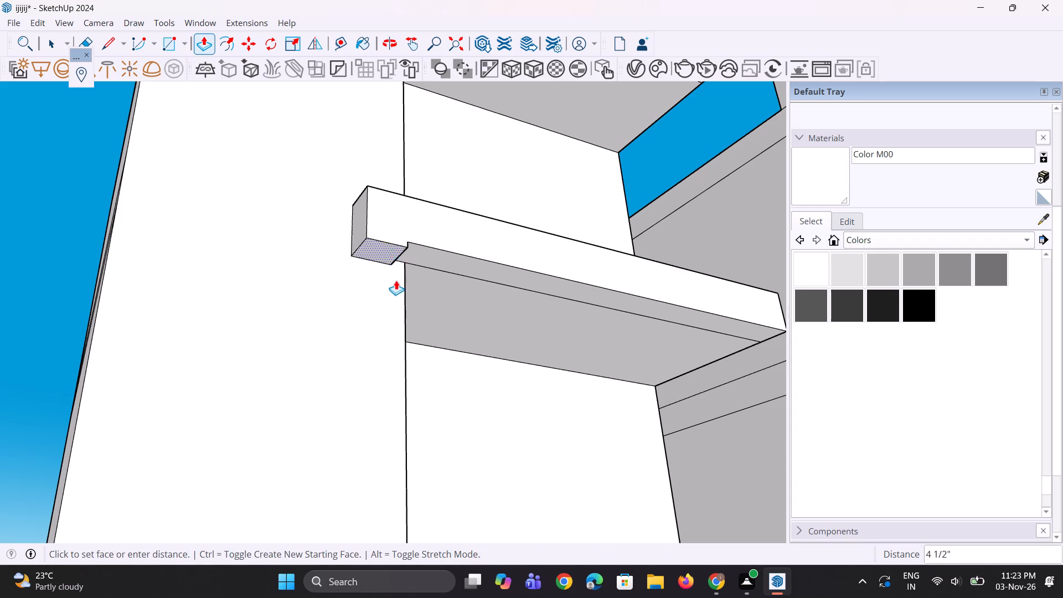
scroll(396, 285, down, 17)
scroll(399, 281, down, 5)
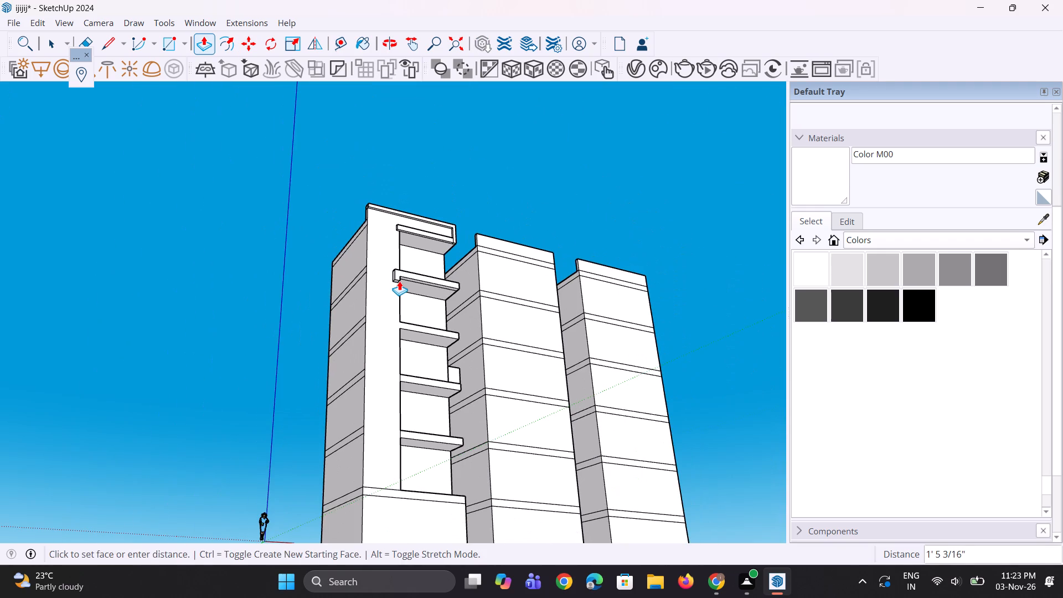
scroll(399, 281, down, 7)
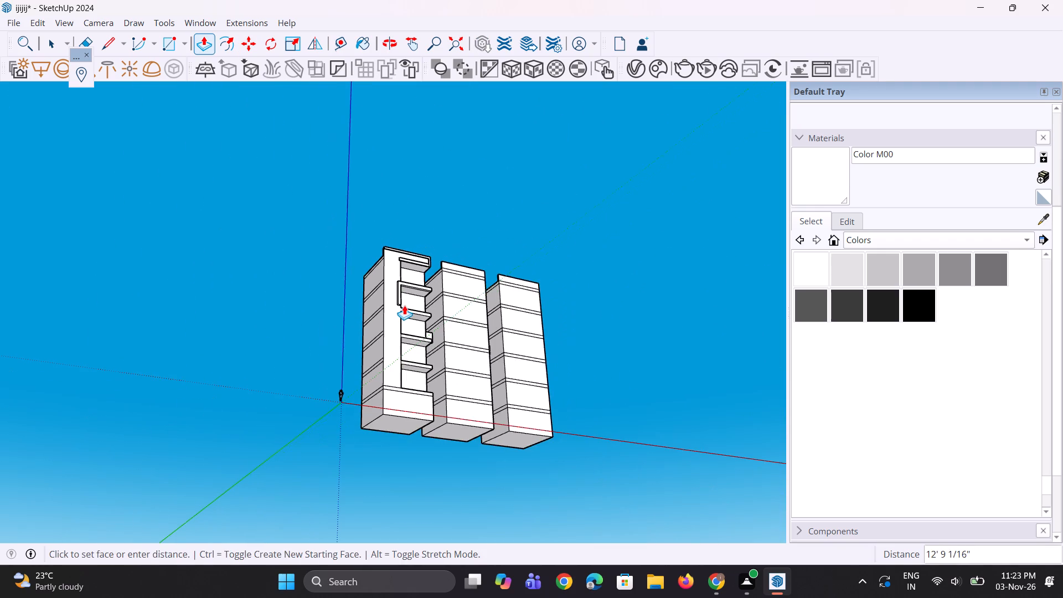
scroll(405, 305, up, 1)
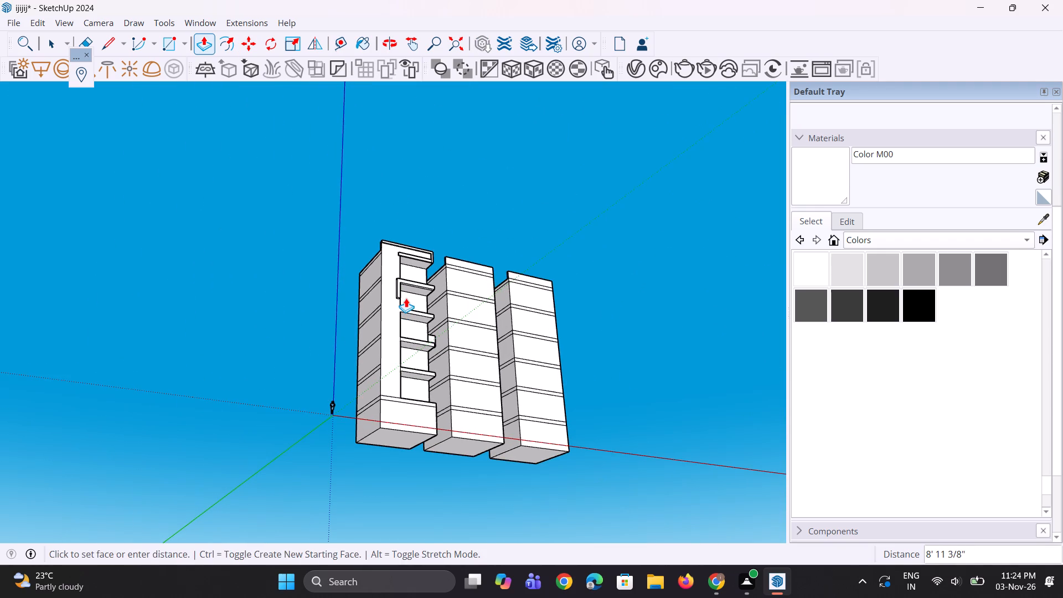
scroll(406, 298, up, 1)
scroll(406, 298, down, 3)
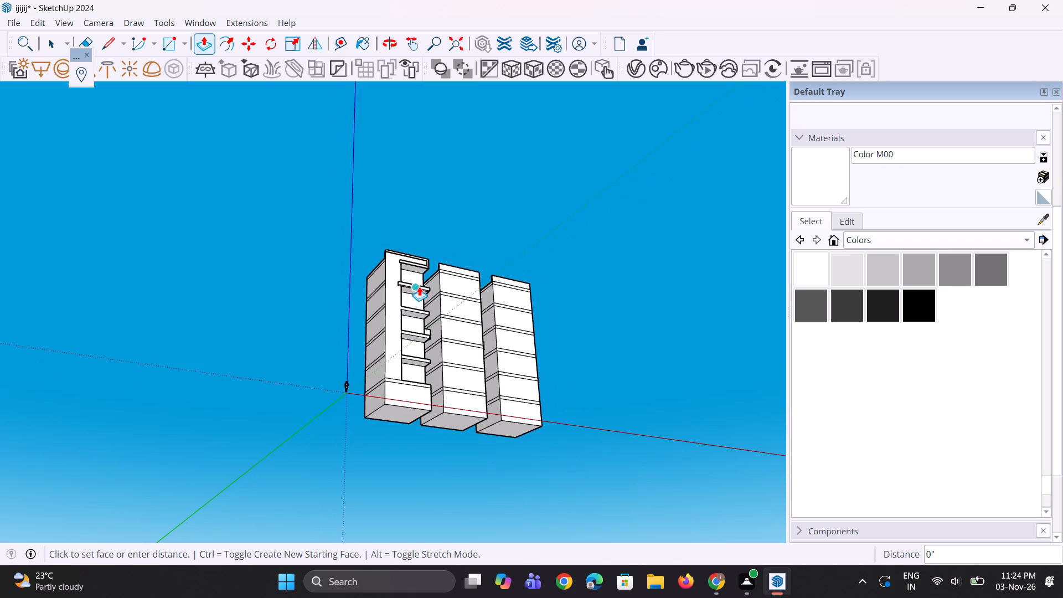
scroll(419, 284, up, 7)
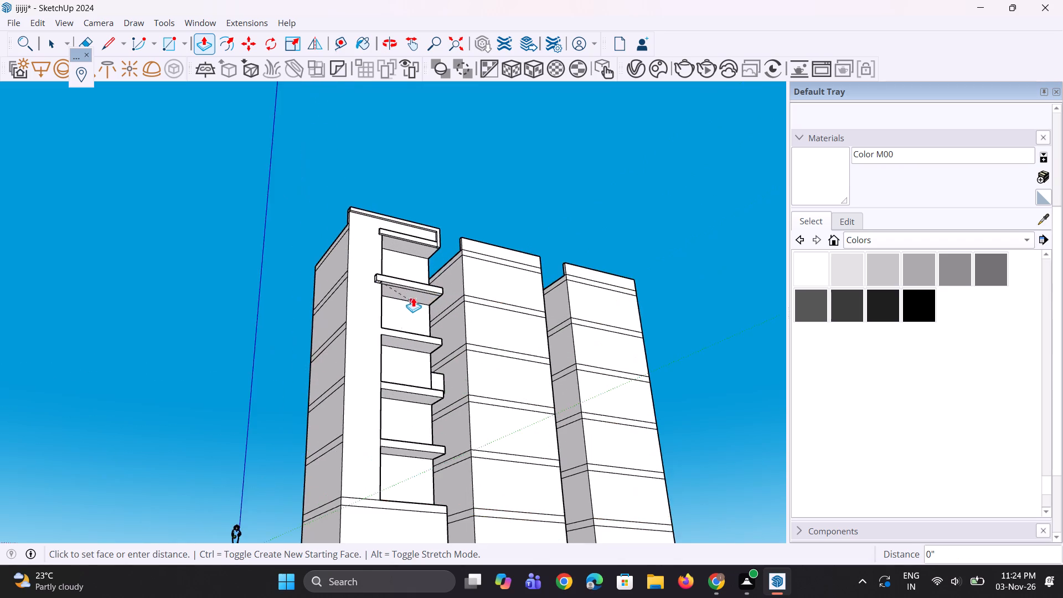
middle_drag(390, 329, 301, 364)
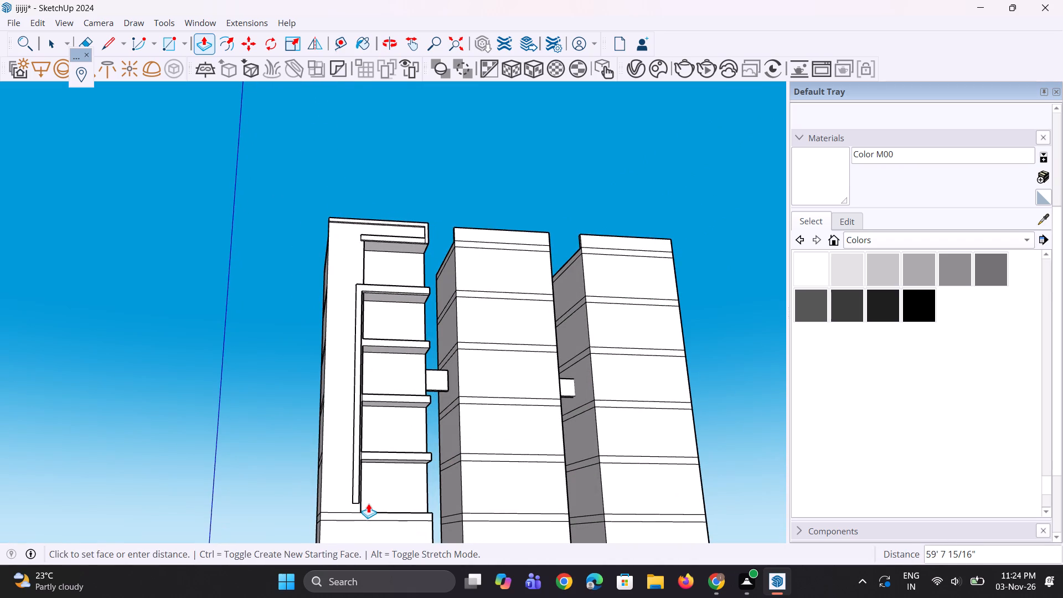
click(367, 459)
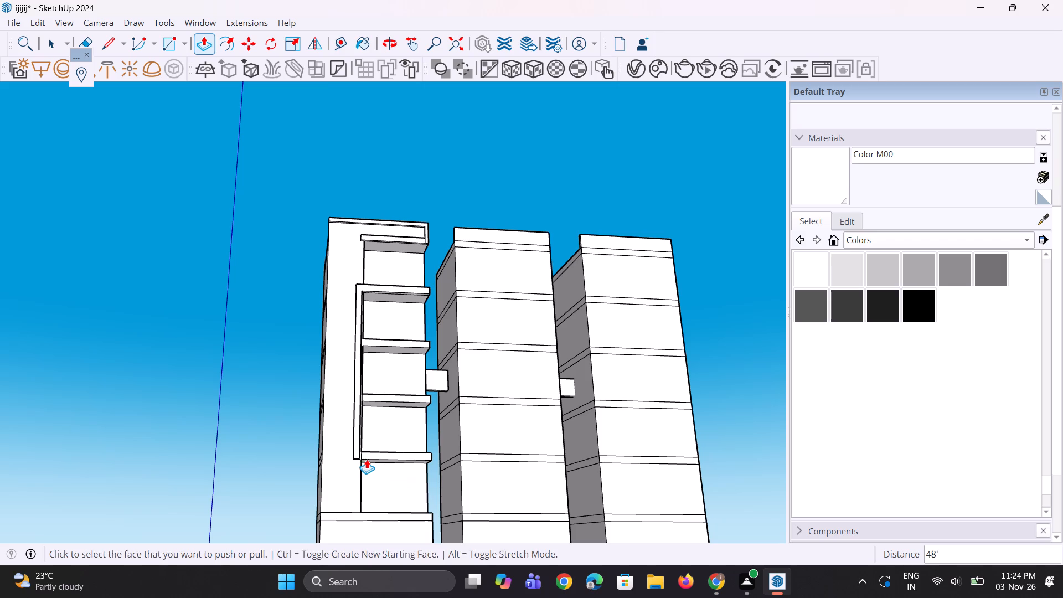
Pull the inner side face of the wall-side vertical strip toward the balcony recess.
middle_drag(381, 377, 269, 398)
scroll(318, 382, up, 10)
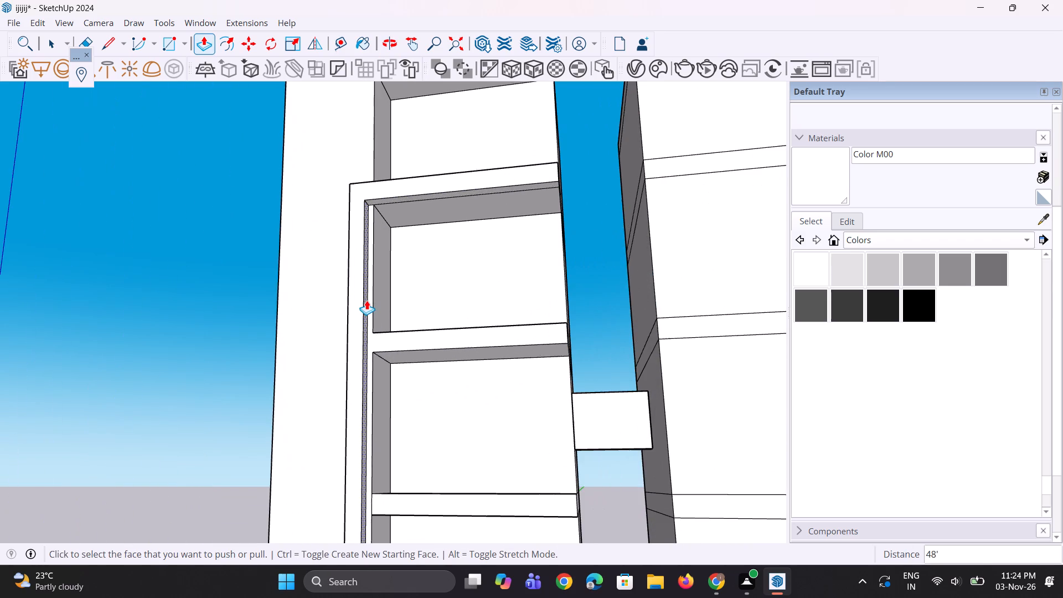
click(367, 300)
click(380, 270)
Push the outer side face of the wall-side vertical strip inward about 1' 1/16".
middle_drag(340, 295, 451, 287)
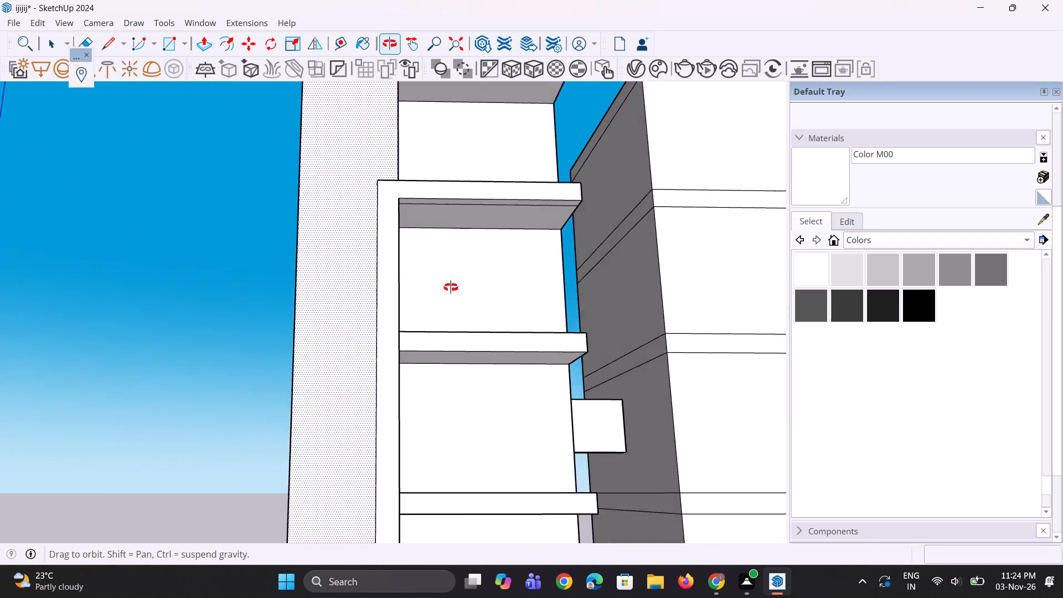
middle_drag(451, 287, 453, 287)
scroll(404, 308, up, 5)
middle_drag(377, 347, 490, 351)
scroll(458, 353, up, 3)
click(495, 344)
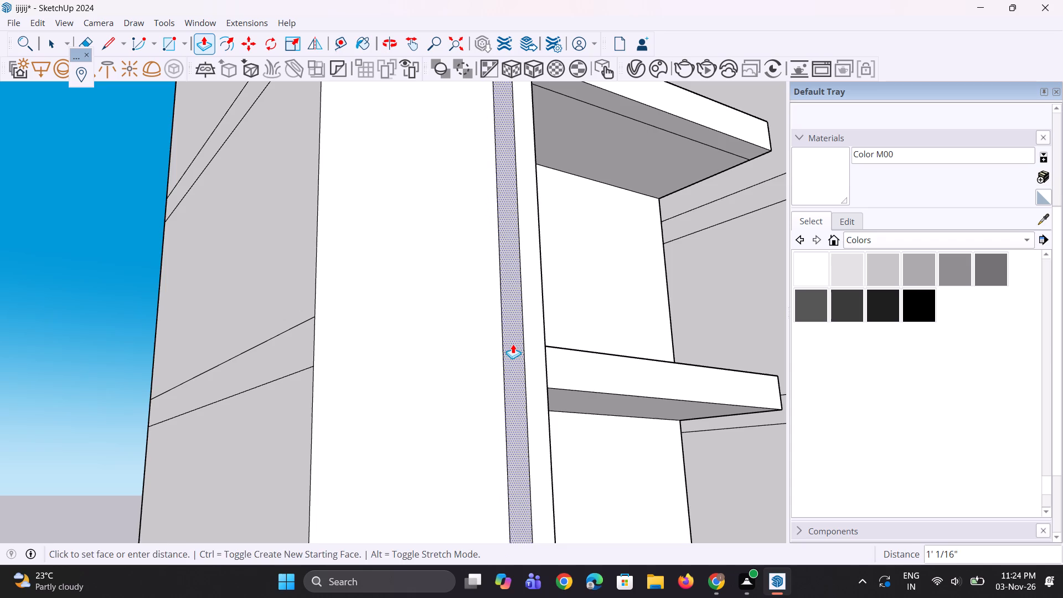
click(513, 344)
Push the vertical strip's inner side face about 10 9/16" so it is flush with the recess side wall.
middle_drag(669, 234, 313, 315)
scroll(567, 238, down, 5)
scroll(671, 219, down, 4)
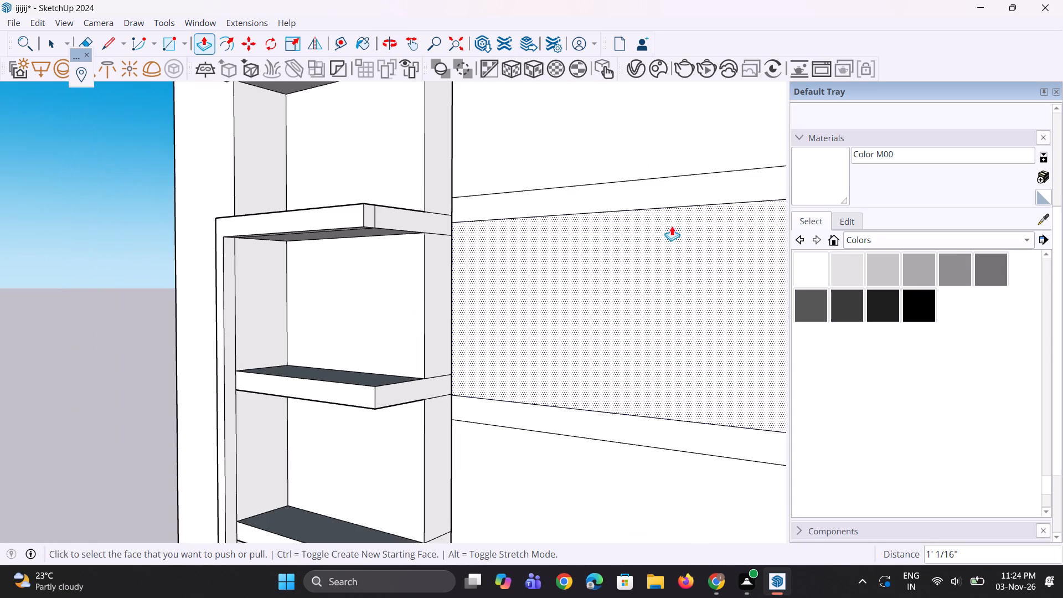
scroll(255, 336, up, 3)
scroll(234, 295, up, 6)
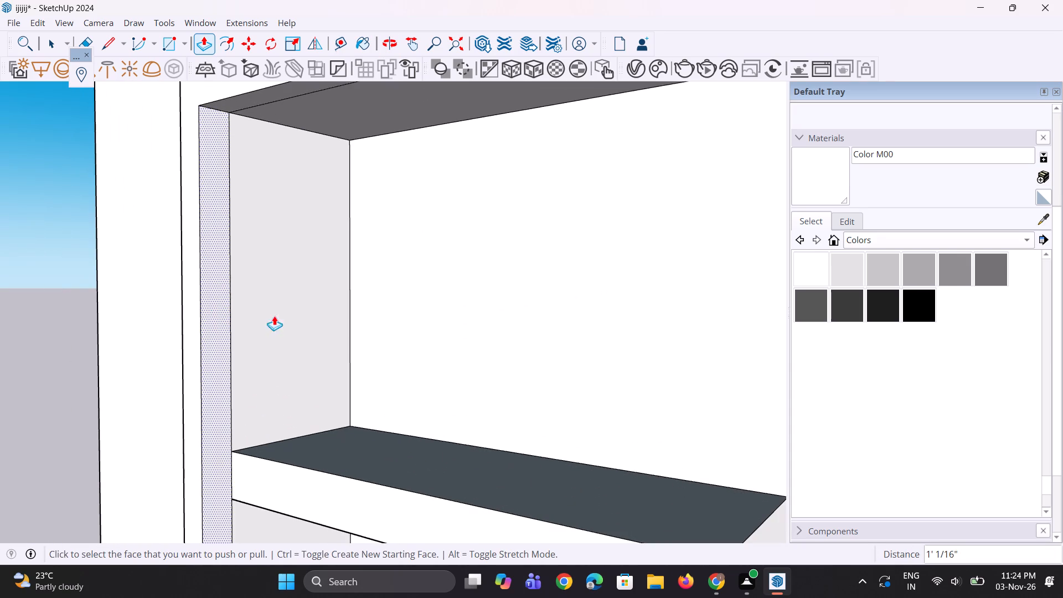
scroll(372, 307, down, 5)
middle_drag(343, 304, 395, 283)
scroll(312, 260, up, 2)
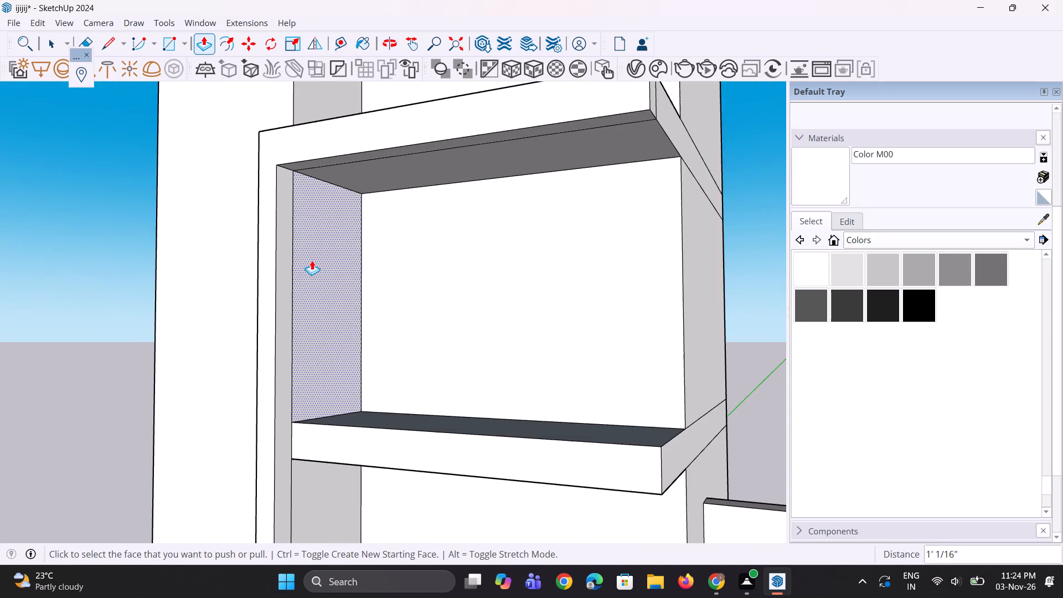
scroll(306, 259, up, 2)
click(265, 245)
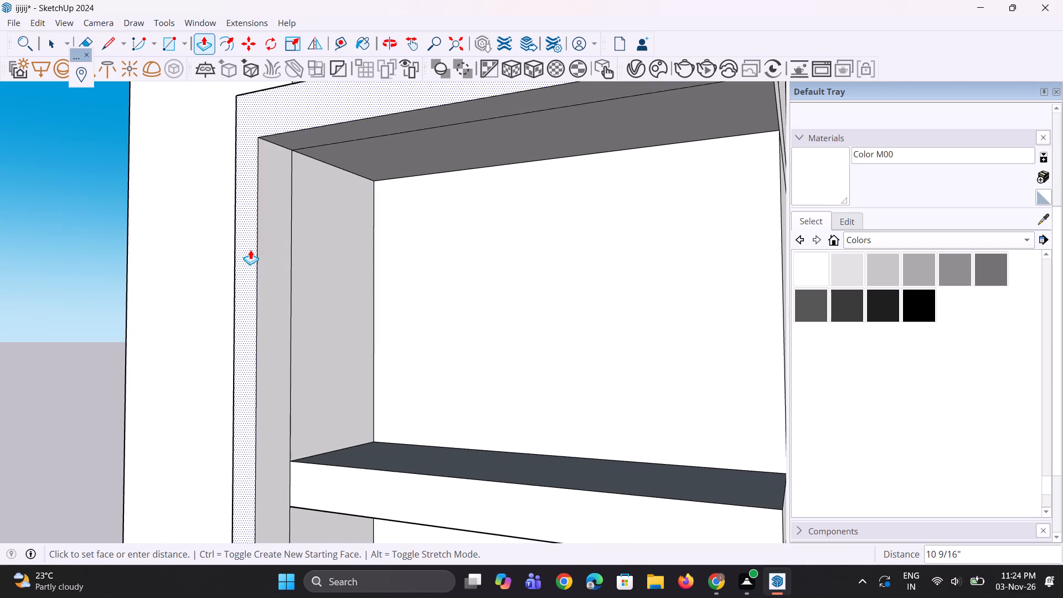
click(250, 250)
middle_drag(332, 264, 353, 250)
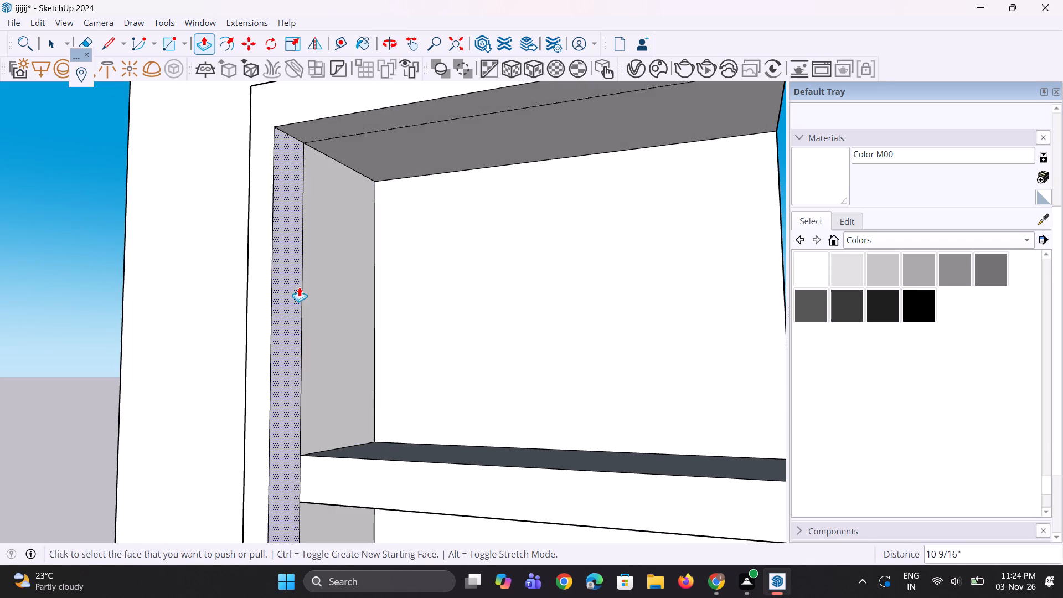
Erase the seam lines between the frame strips and the recess side wall and sixth-storey slab underside.
key(e)
drag(288, 285, 310, 286)
drag(348, 133, 351, 142)
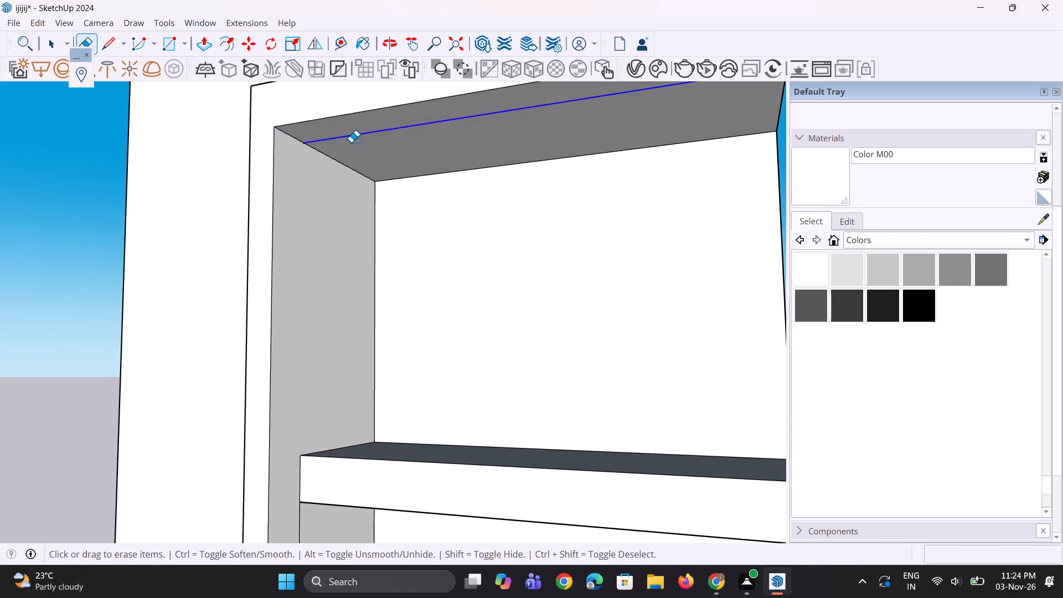
drag(351, 142, 353, 146)
scroll(353, 146, down, 9)
scroll(357, 315, up, 2)
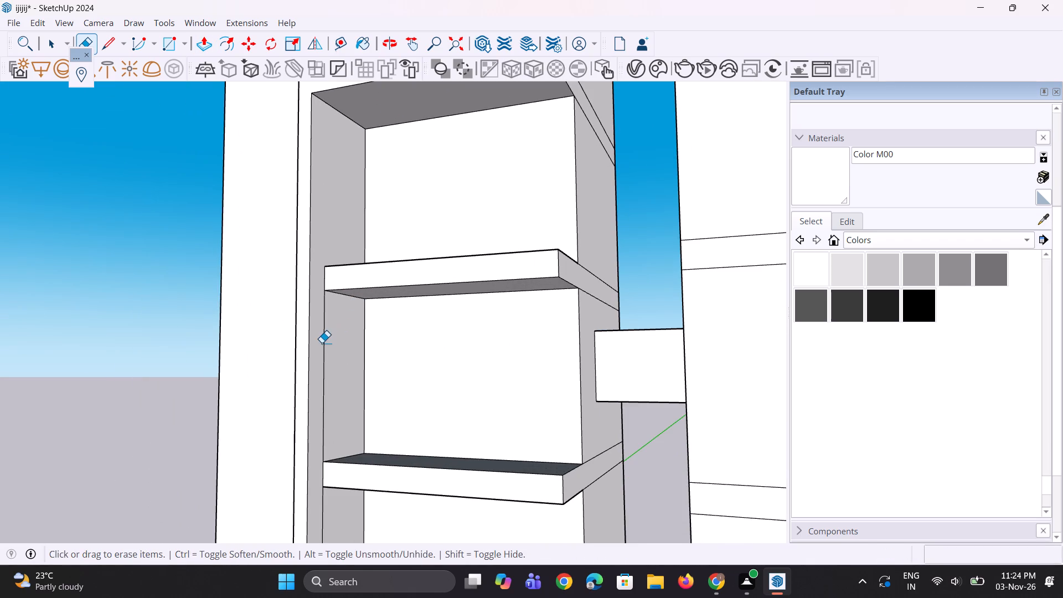
drag(322, 343, 349, 334)
scroll(331, 220, down, 10)
scroll(329, 352, up, 5)
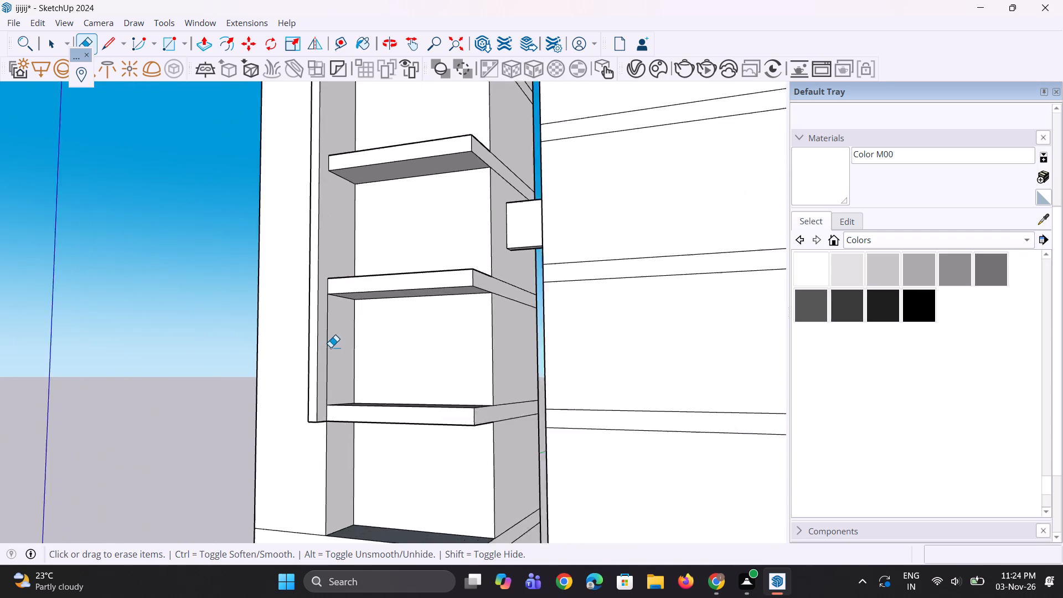
scroll(331, 347, up, 1)
click(328, 348)
Pull the merged inner side face of the vertical strip and recess wall about 9 3/4" into the recess.
scroll(319, 329, down, 5)
scroll(318, 325, up, 1)
middle_drag(318, 325, 323, 339)
key(p)
scroll(325, 255, up, 2)
click(325, 254)
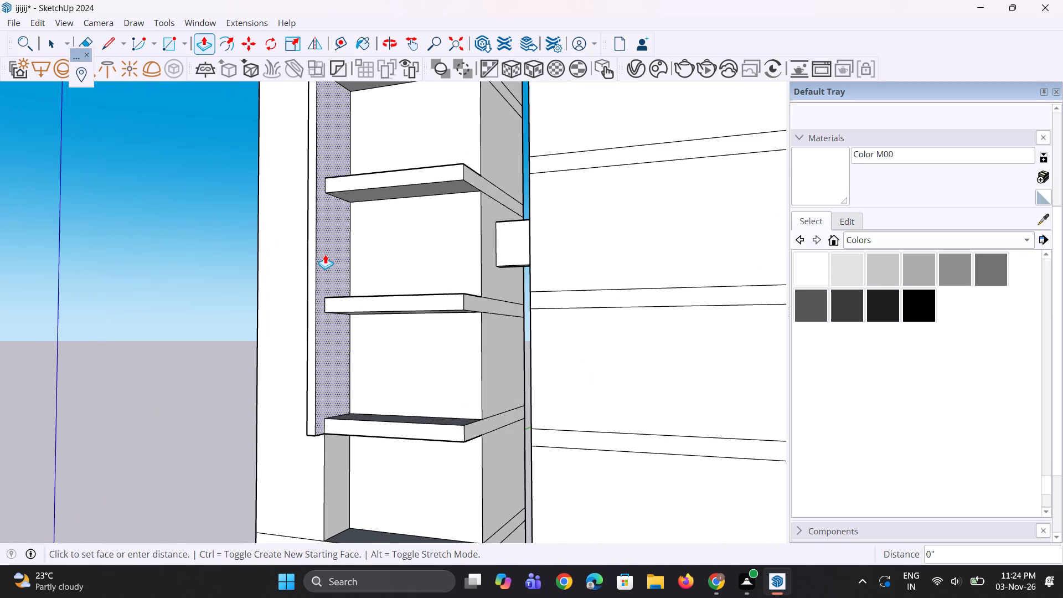
click(331, 257)
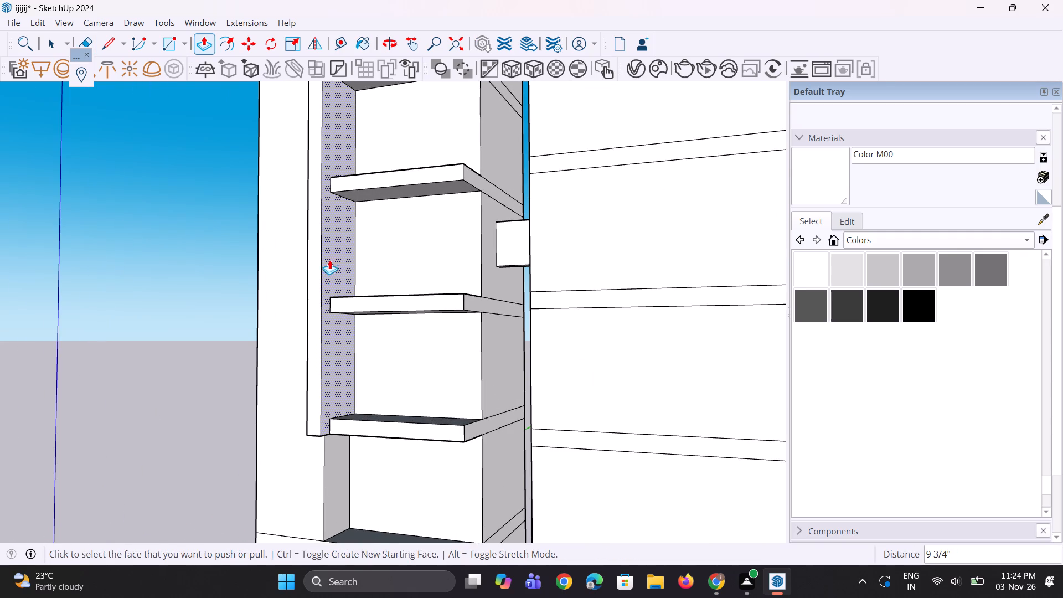
Extend the free end of the sixth-storey slab's strip about 1' 5 1/2" as a new section.
scroll(310, 365, down, 10)
middle_drag(340, 239, 311, 280)
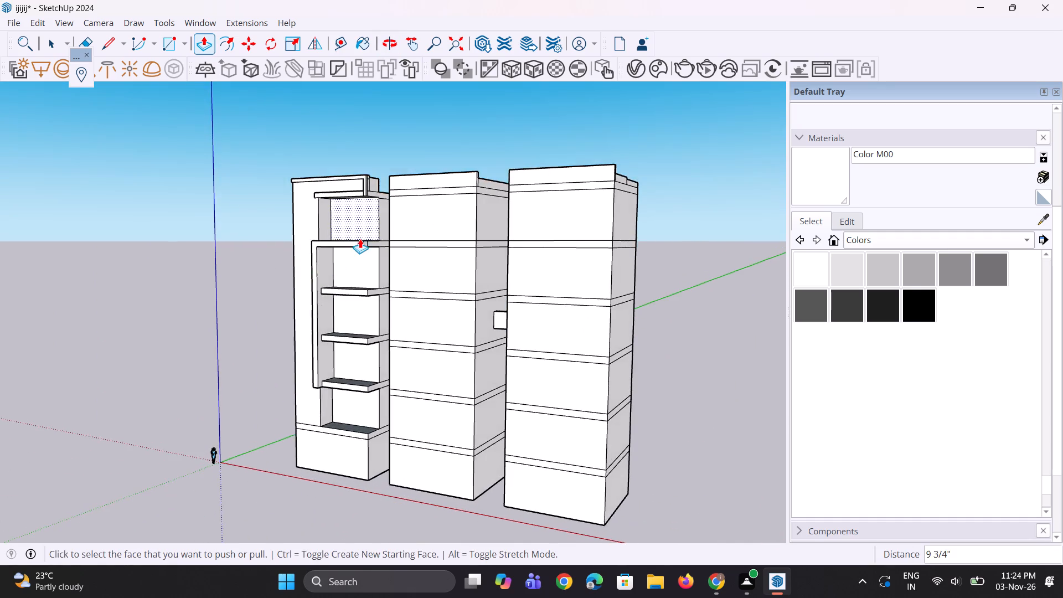
scroll(360, 239, up, 8)
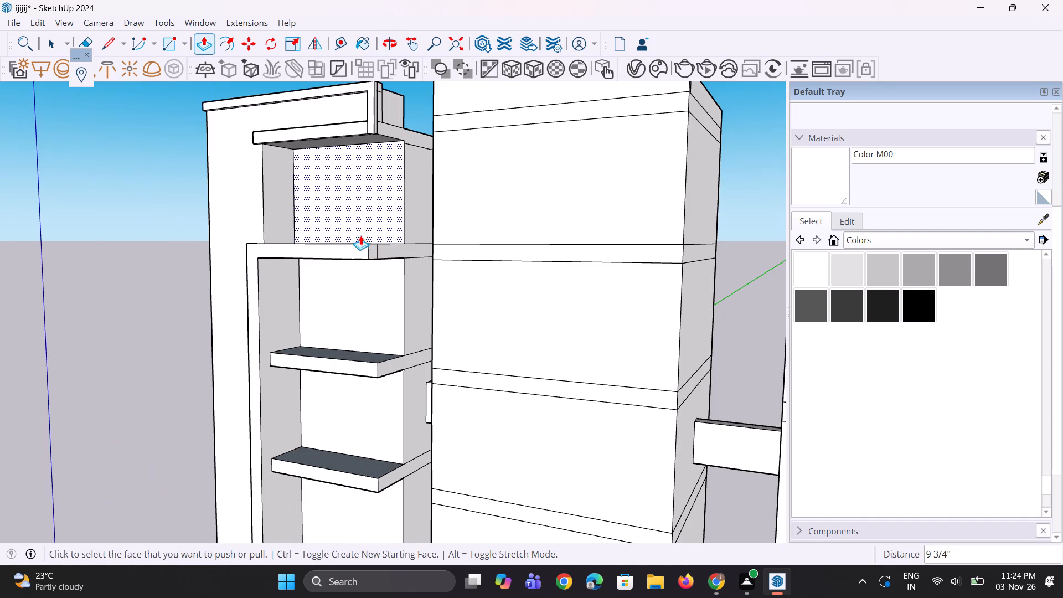
scroll(367, 234, up, 5)
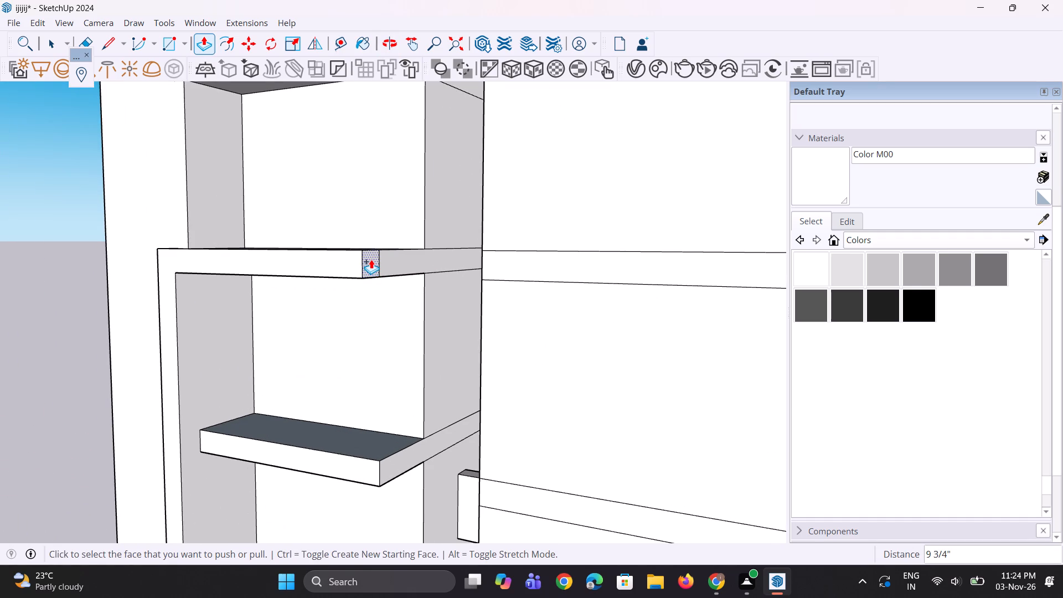
click(371, 259)
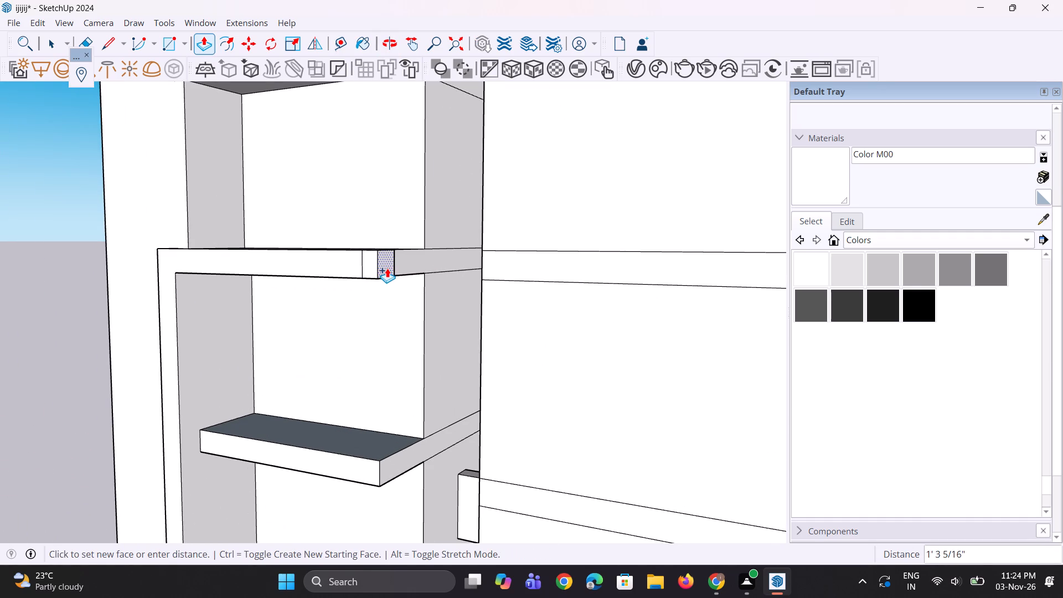
click(389, 269)
Extend the new end section's underside down 48' to the third-storey slab as the frame's second vertical strip.
scroll(332, 307, up, 1)
middle_drag(333, 301, 383, 185)
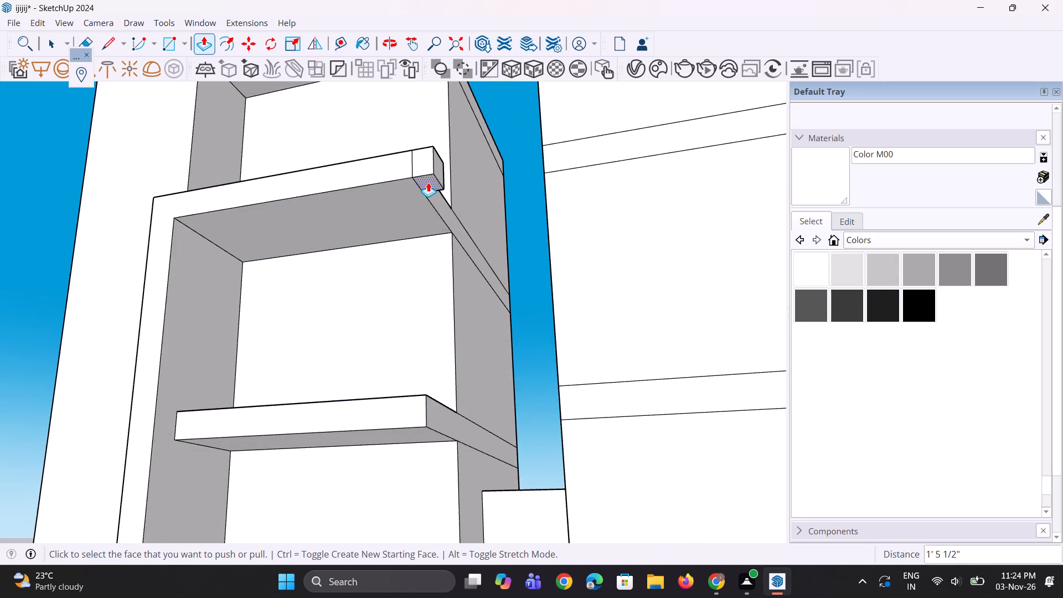
click(428, 182)
scroll(432, 255, down, 5)
scroll(440, 383, down, 5)
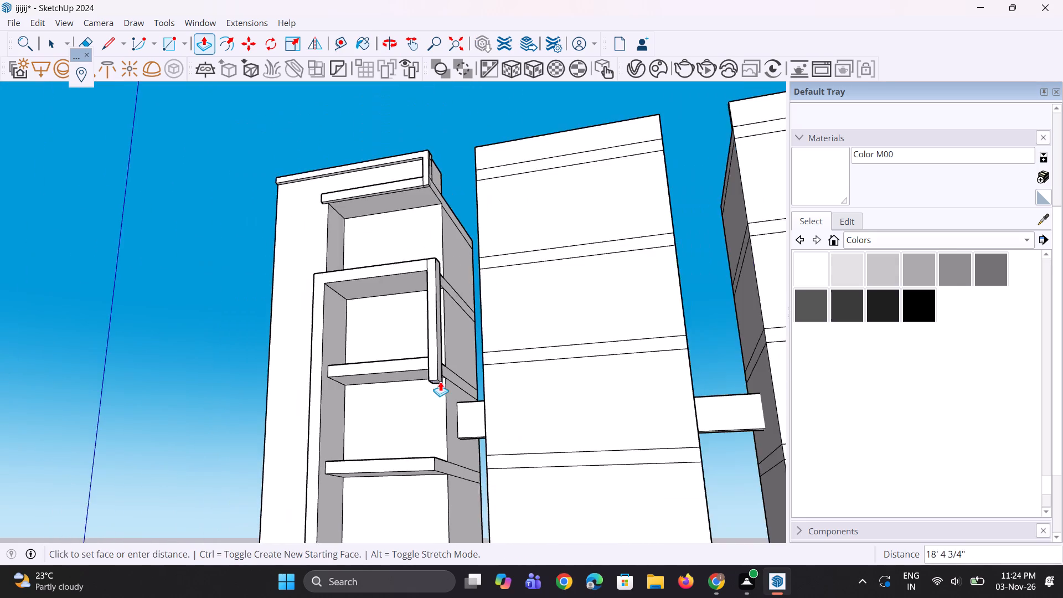
scroll(440, 382, down, 5)
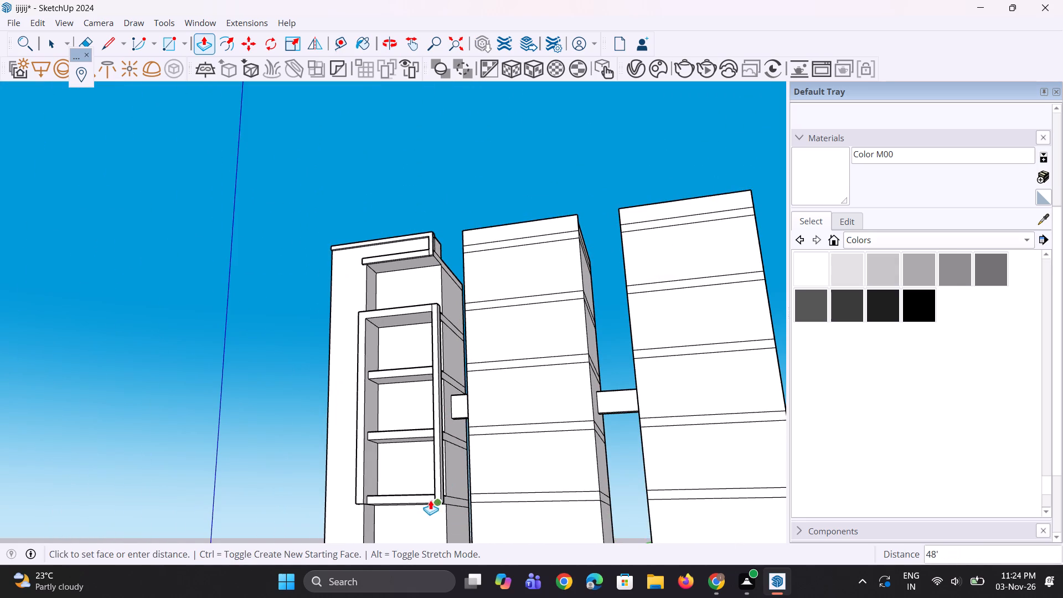
click(430, 501)
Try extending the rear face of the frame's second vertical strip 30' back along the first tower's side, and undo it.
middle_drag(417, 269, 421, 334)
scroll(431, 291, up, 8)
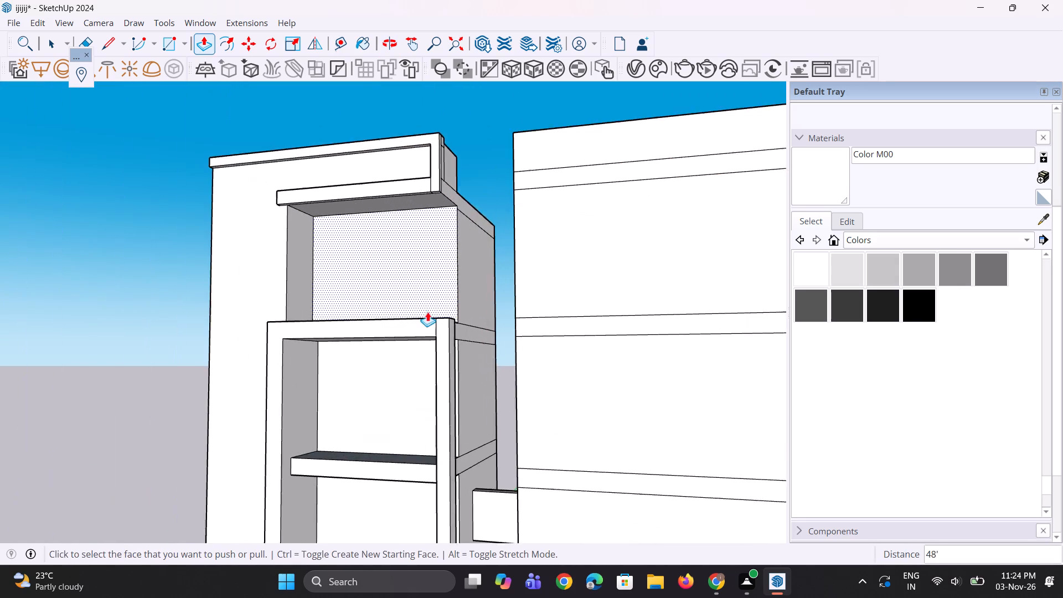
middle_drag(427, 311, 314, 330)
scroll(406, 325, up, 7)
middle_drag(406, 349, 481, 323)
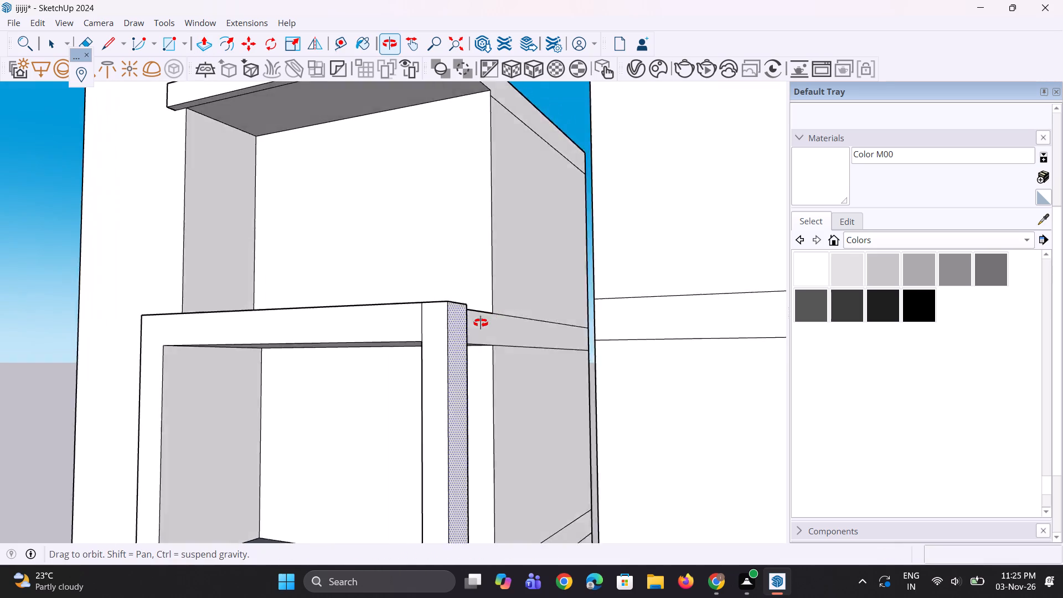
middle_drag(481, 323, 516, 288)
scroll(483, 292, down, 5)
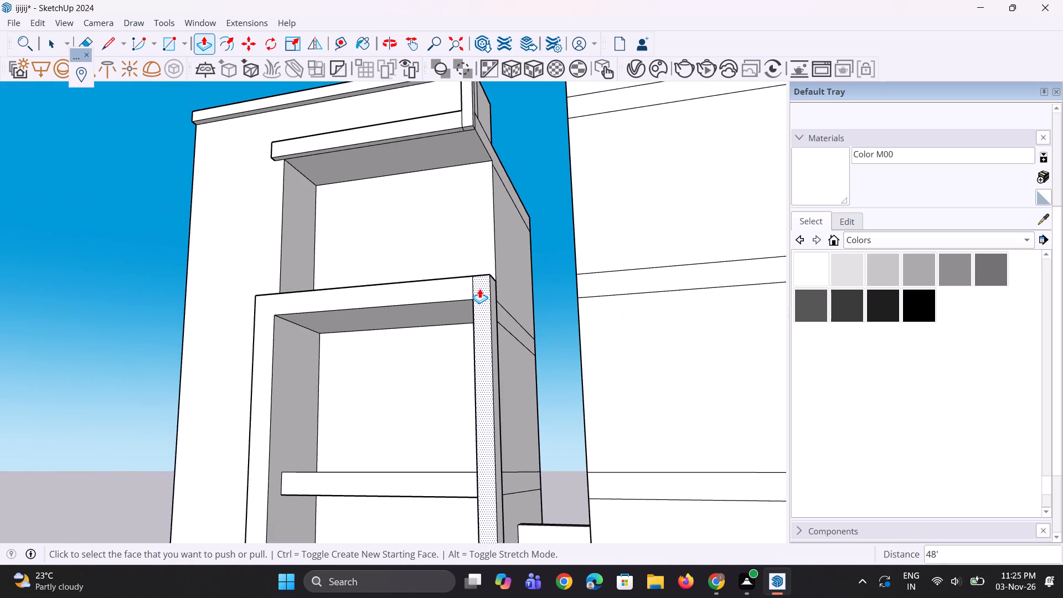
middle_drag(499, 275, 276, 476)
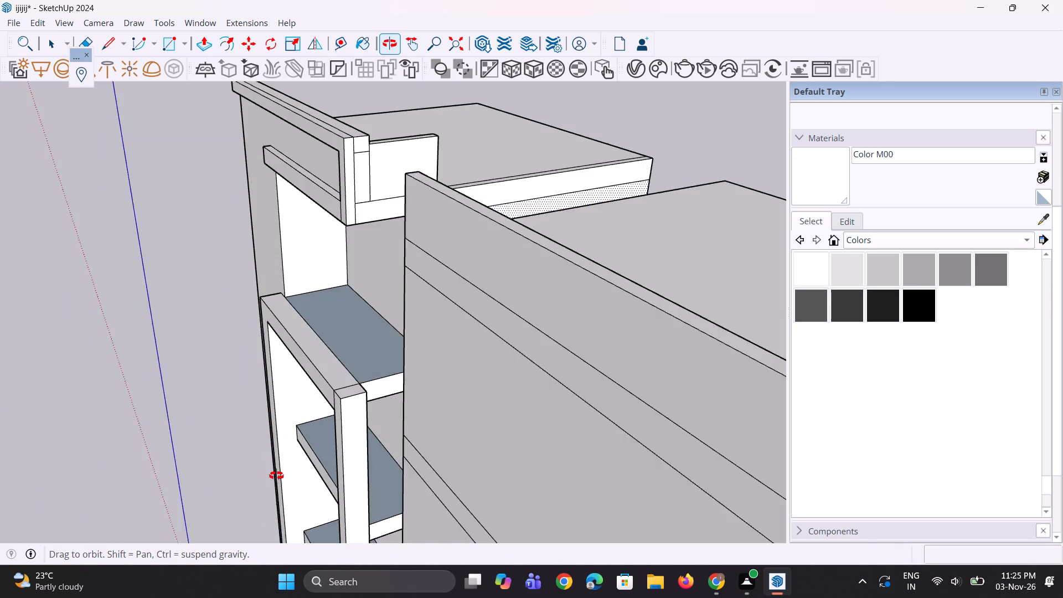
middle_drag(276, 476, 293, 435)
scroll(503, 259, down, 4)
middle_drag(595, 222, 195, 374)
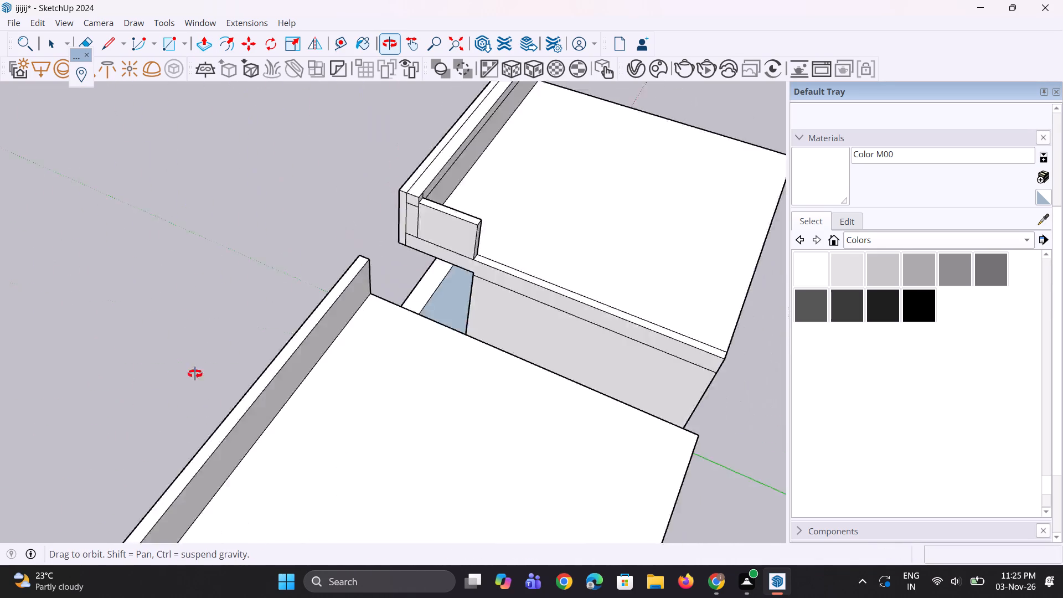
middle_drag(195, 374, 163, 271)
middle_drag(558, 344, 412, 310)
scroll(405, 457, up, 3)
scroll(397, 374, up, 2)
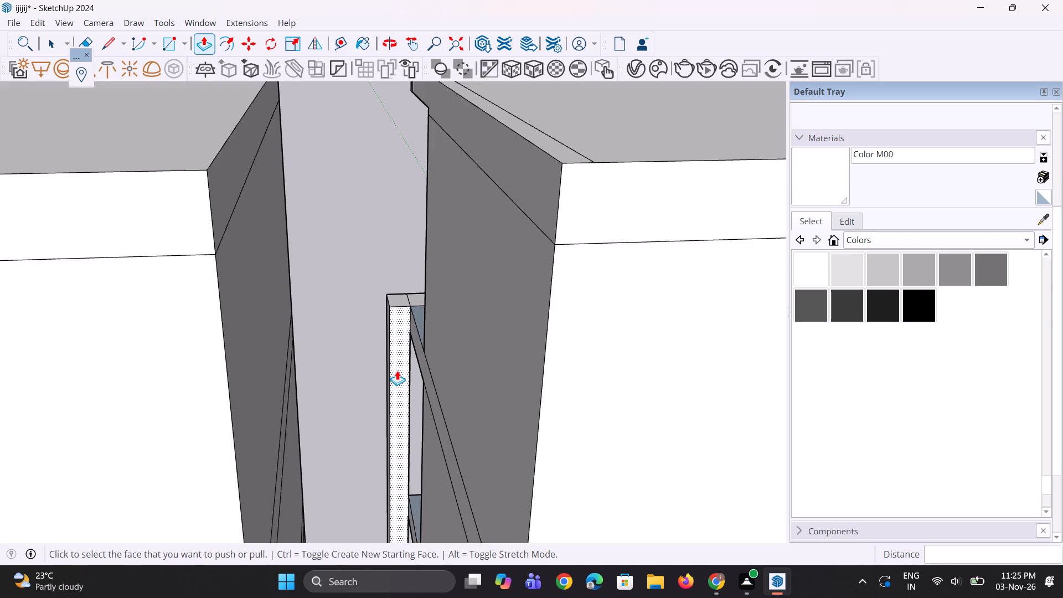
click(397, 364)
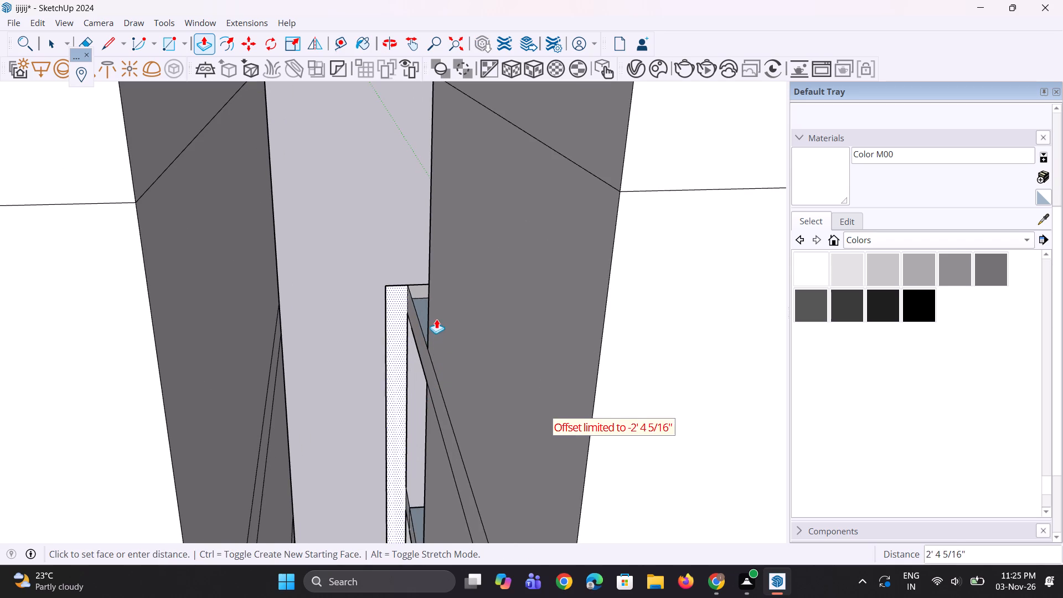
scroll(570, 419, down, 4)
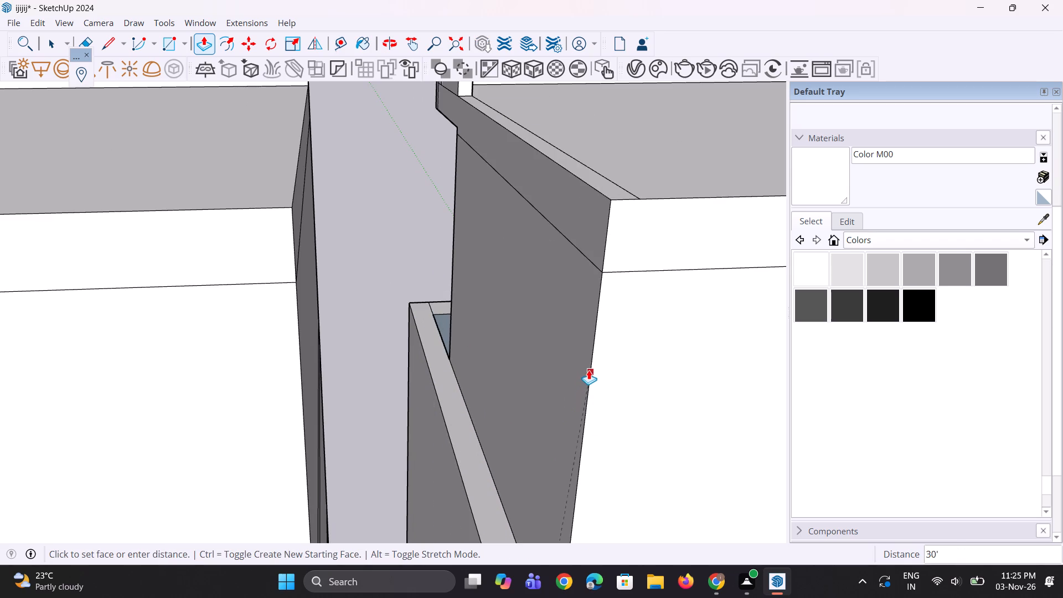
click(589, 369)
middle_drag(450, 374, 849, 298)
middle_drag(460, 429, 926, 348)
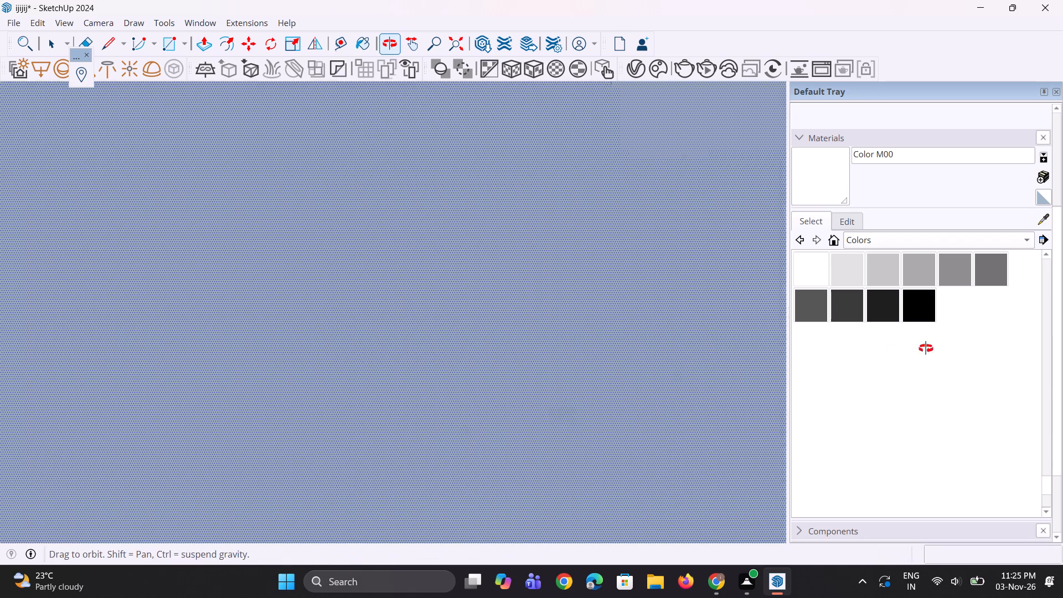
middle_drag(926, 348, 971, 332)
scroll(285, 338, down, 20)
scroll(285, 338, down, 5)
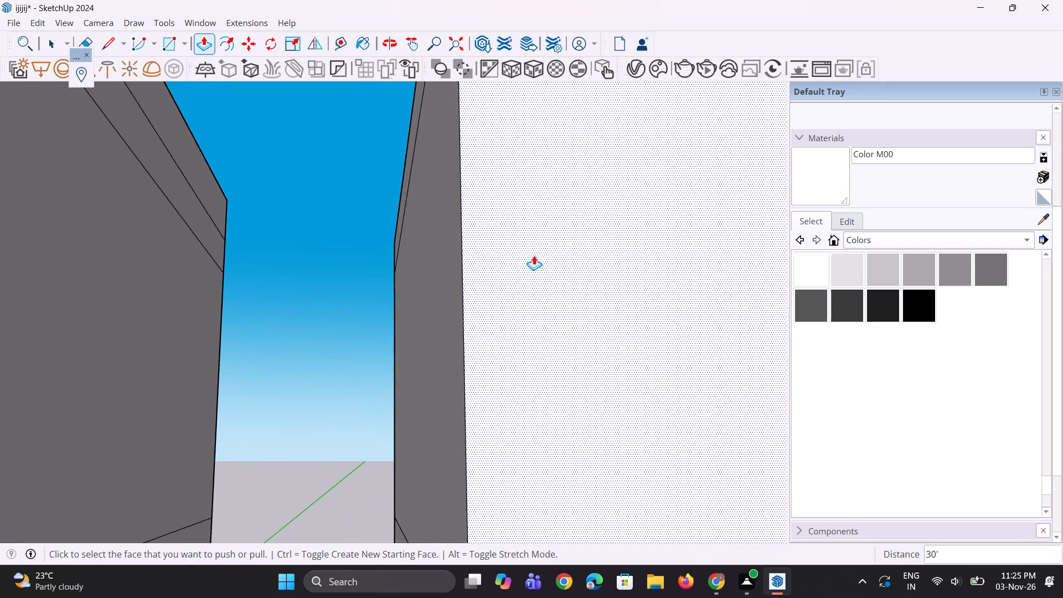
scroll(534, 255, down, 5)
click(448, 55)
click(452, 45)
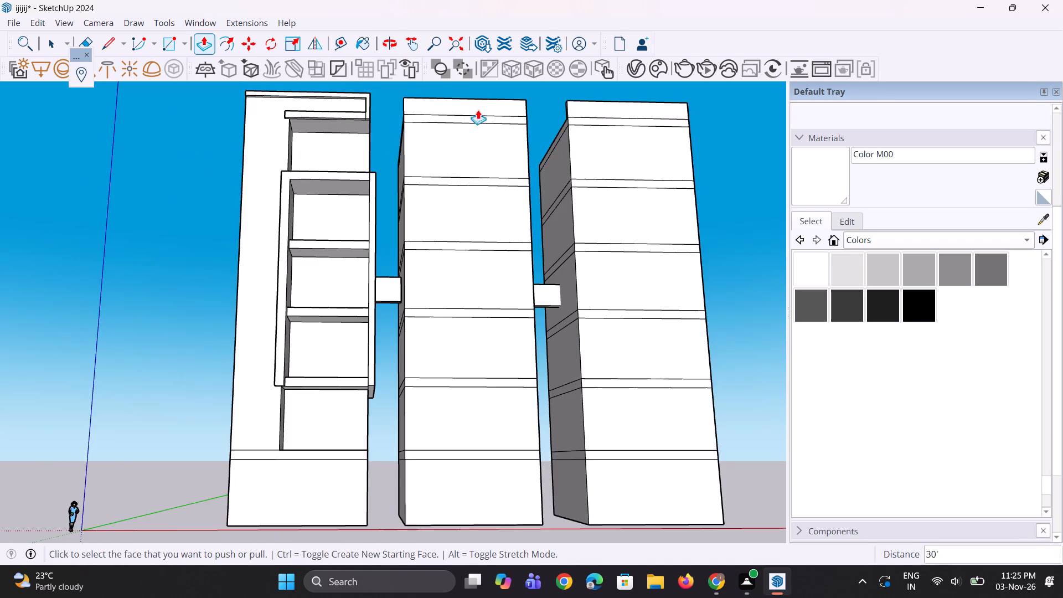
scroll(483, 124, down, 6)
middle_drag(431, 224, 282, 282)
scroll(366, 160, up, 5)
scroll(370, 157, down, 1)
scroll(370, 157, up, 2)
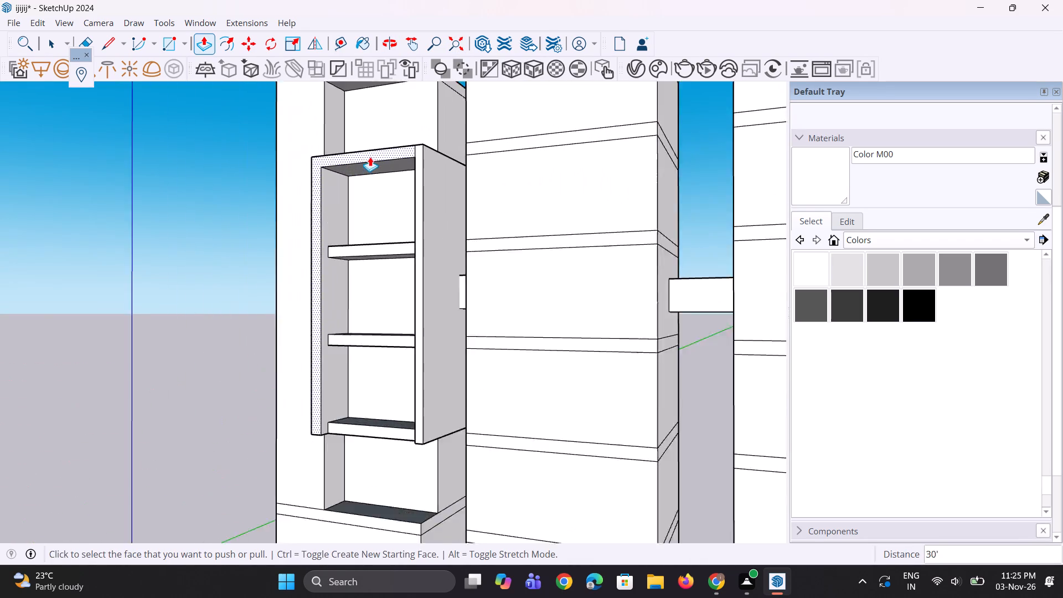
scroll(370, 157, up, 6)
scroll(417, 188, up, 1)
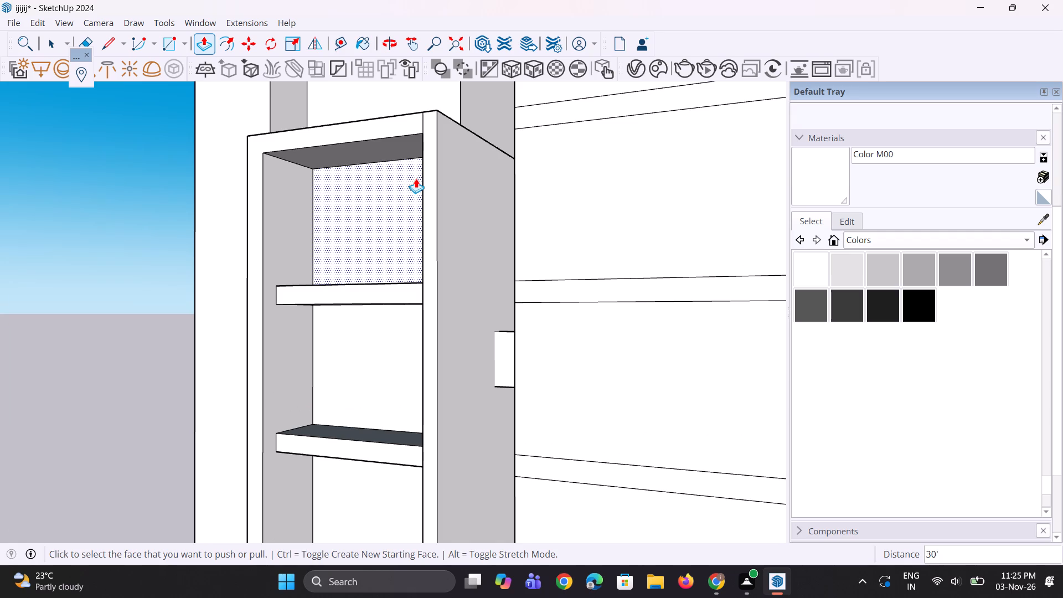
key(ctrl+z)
Pull the rear face of the frame's second vertical strip back 7' 3 5/16" along the first tower's open balcony side.
middle_drag(422, 125, 393, 404)
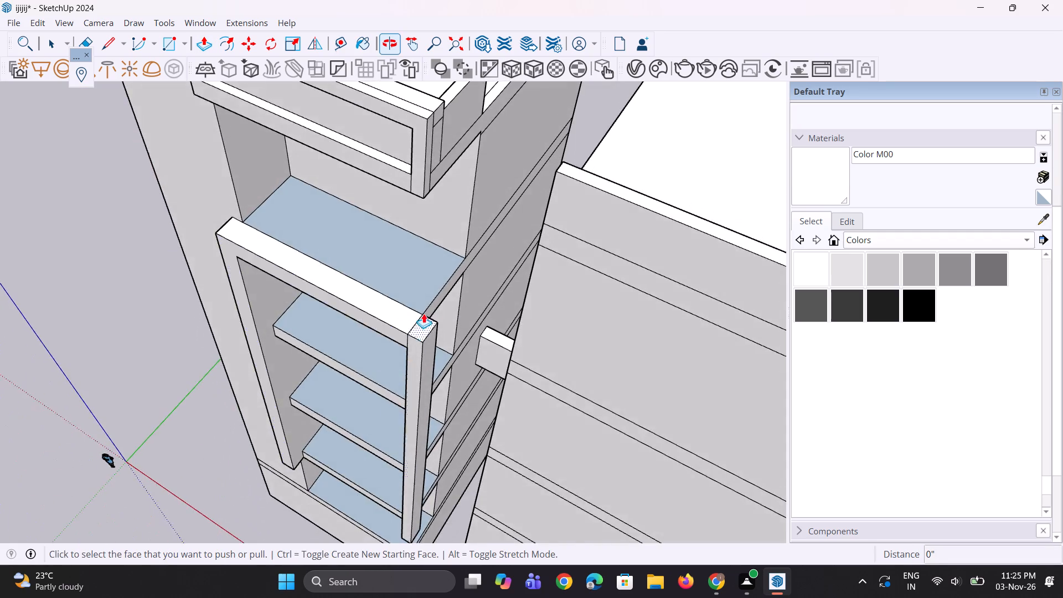
scroll(430, 303, up, 13)
middle_drag(456, 335, 246, 344)
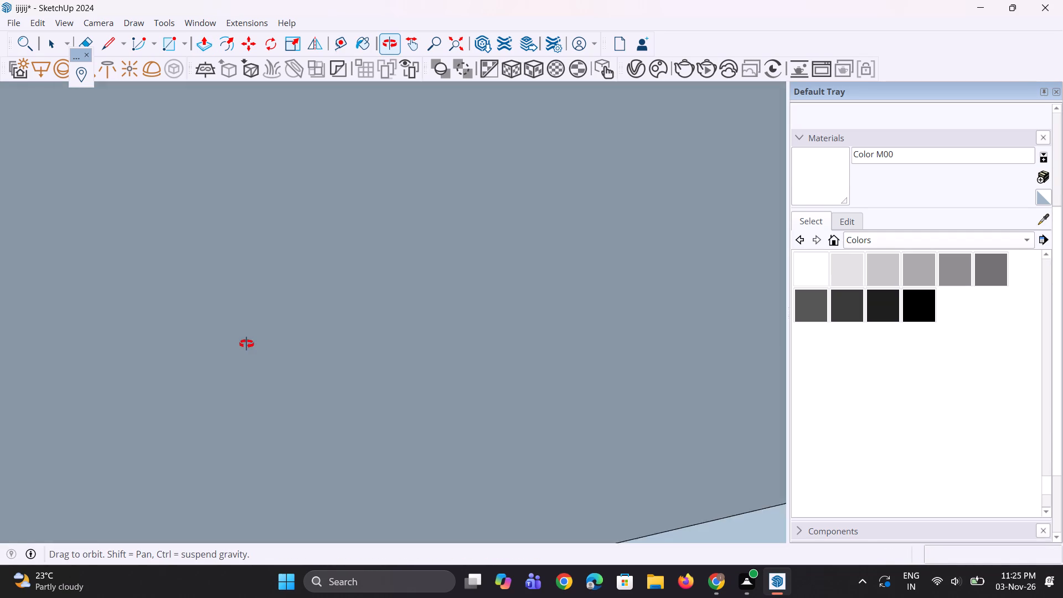
middle_drag(246, 344, 358, 304)
scroll(358, 304, down, 11)
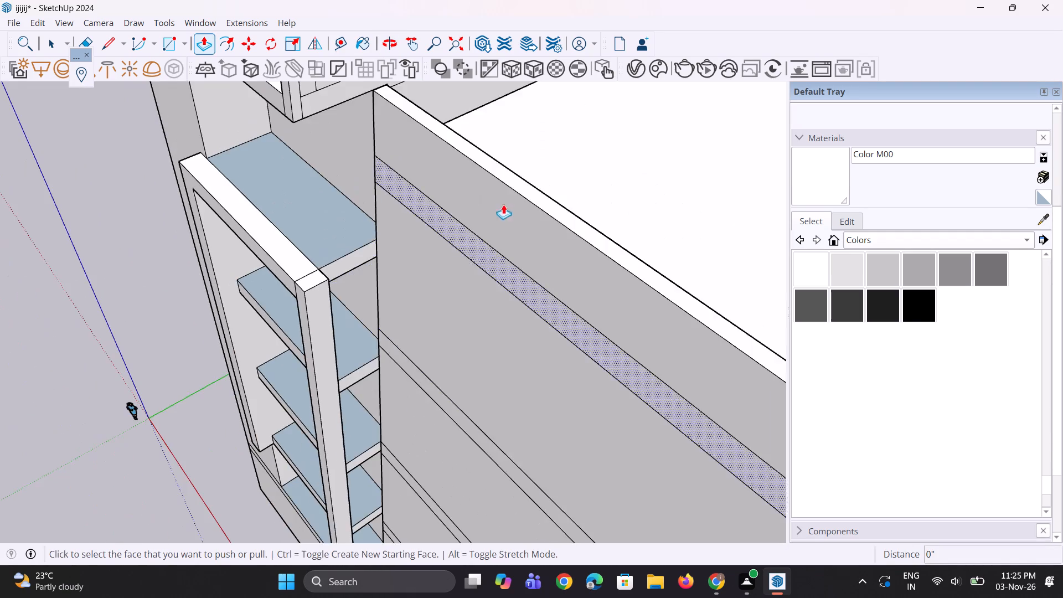
middle_drag(504, 204, 3, 165)
middle_drag(378, 167, 264, 199)
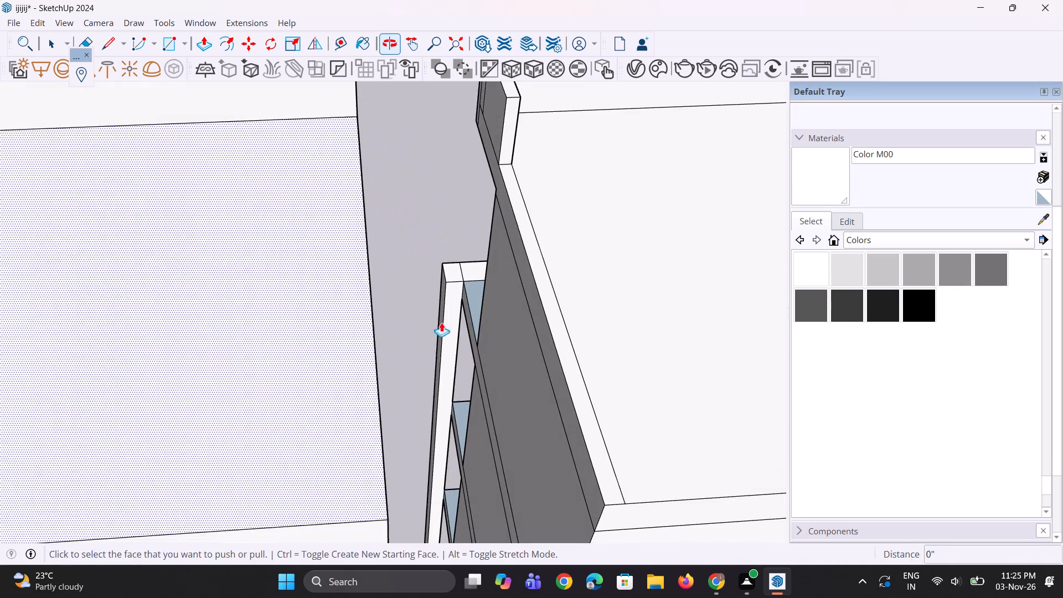
scroll(516, 360, up, 3)
scroll(440, 305, up, 2)
click(440, 305)
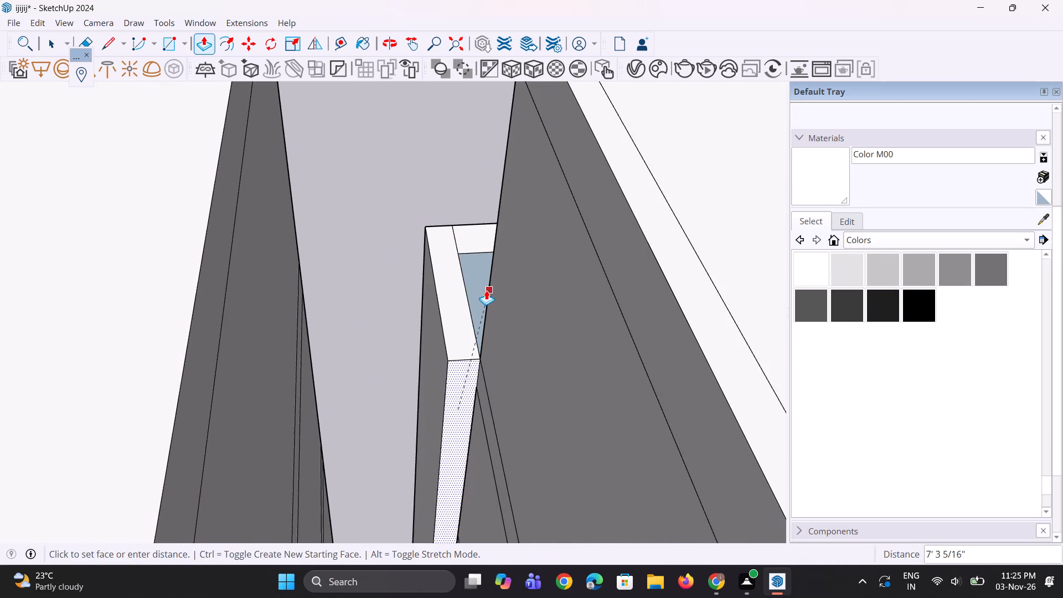
click(487, 285)
Pull the third-storey balcony slab's front face out 2' 4 5/16", flush with the vertical strips, as the frame's bottom strip.
scroll(410, 337, up, 1)
middle_drag(410, 337, 1062, 276)
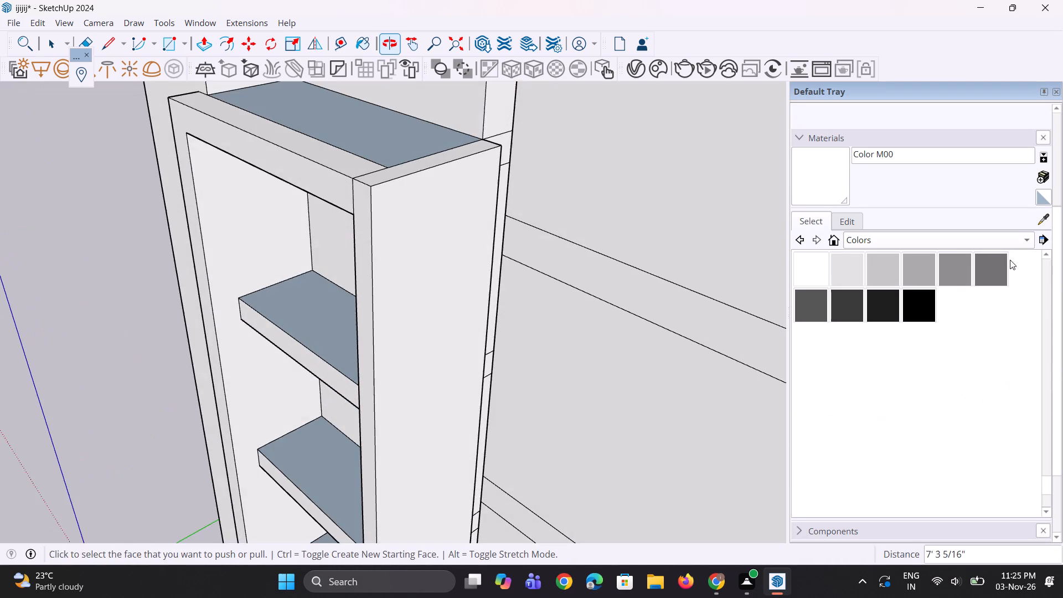
scroll(513, 231, down, 6)
middle_drag(492, 280, 572, 178)
scroll(440, 194, up, 4)
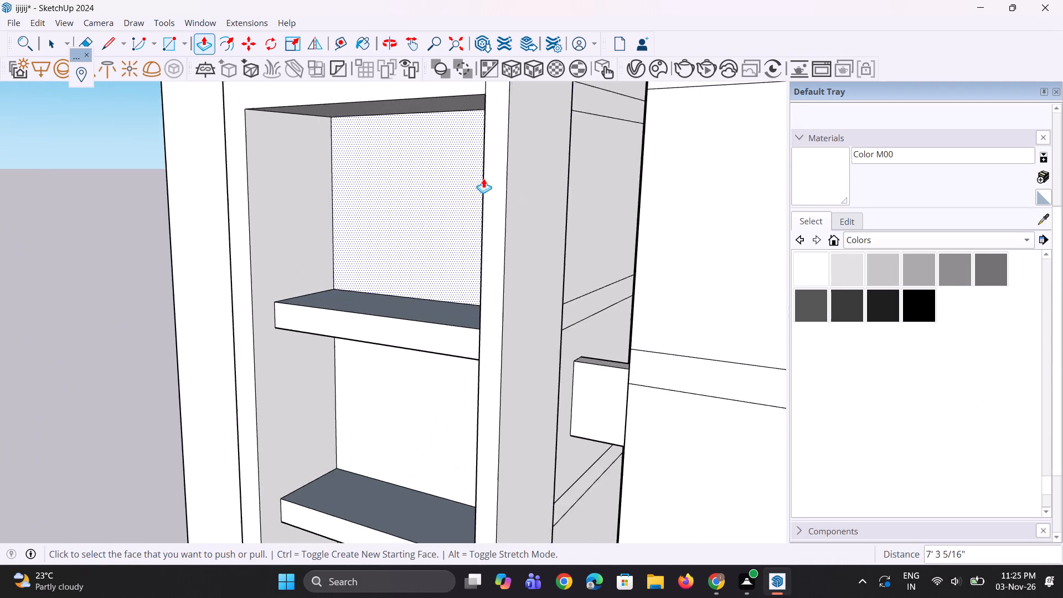
scroll(533, 176, up, 3)
scroll(530, 177, down, 6)
middle_drag(513, 194, 705, 183)
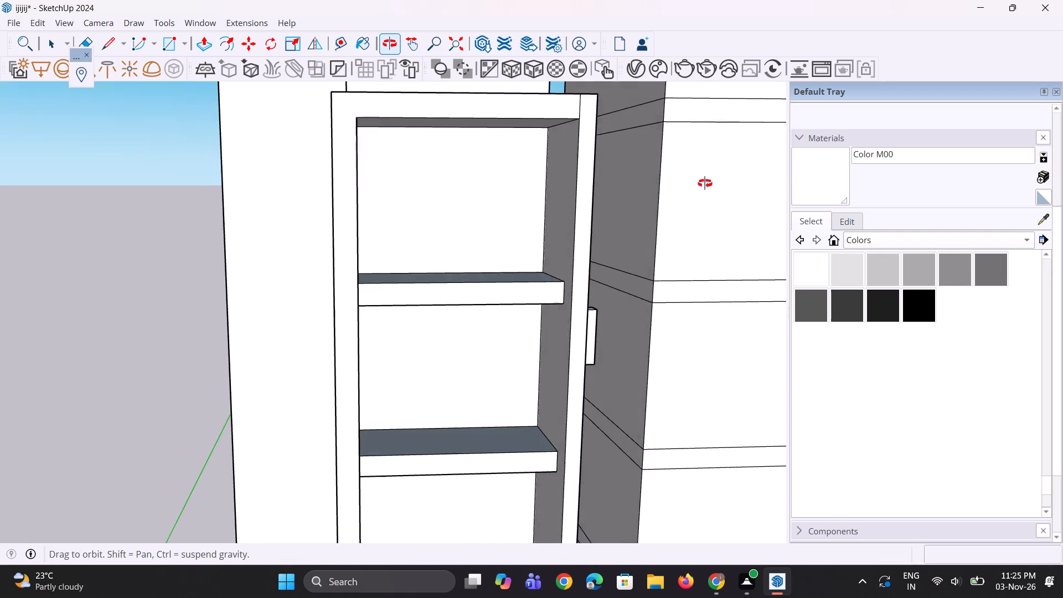
middle_drag(705, 183, 705, 182)
scroll(356, 185, down, 4)
scroll(459, 96, up, 2)
scroll(345, 95, down, 5)
middle_drag(431, 397, 407, 357)
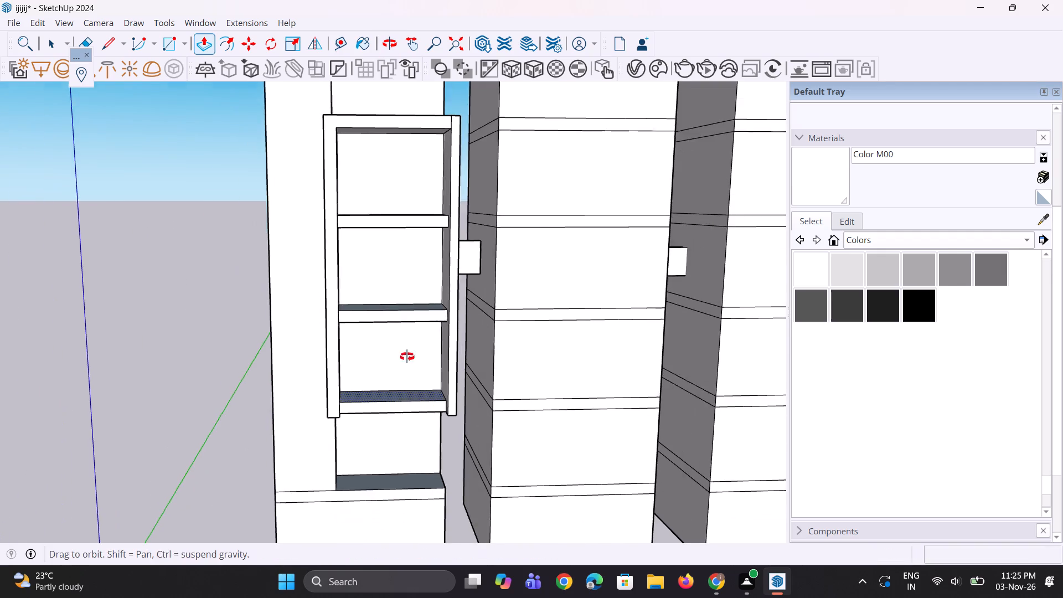
middle_drag(407, 357, 364, 290)
scroll(365, 291, up, 1)
scroll(370, 361, up, 3)
click(304, 399)
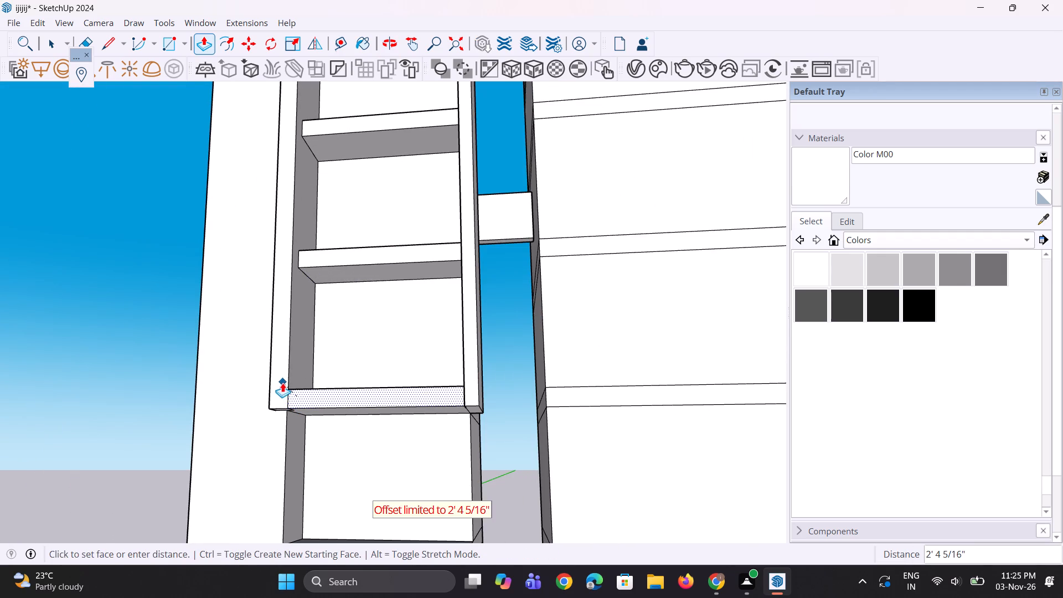
click(282, 383)
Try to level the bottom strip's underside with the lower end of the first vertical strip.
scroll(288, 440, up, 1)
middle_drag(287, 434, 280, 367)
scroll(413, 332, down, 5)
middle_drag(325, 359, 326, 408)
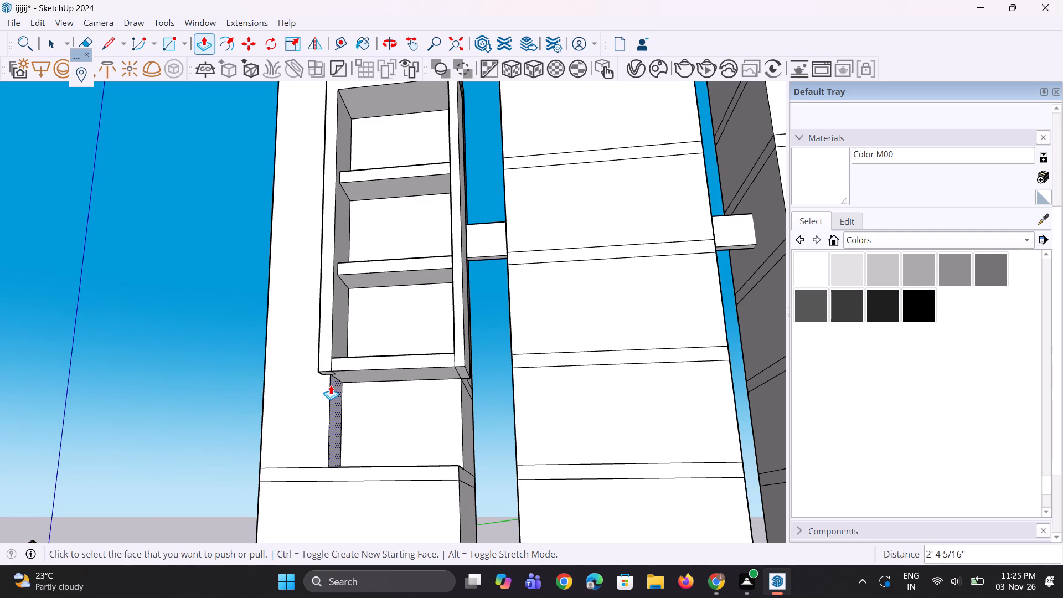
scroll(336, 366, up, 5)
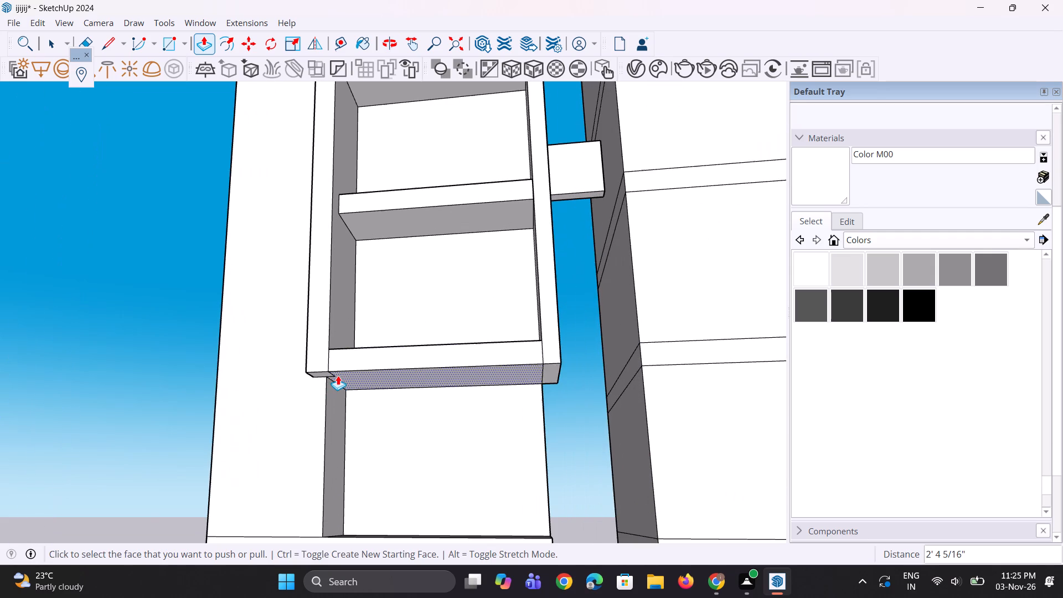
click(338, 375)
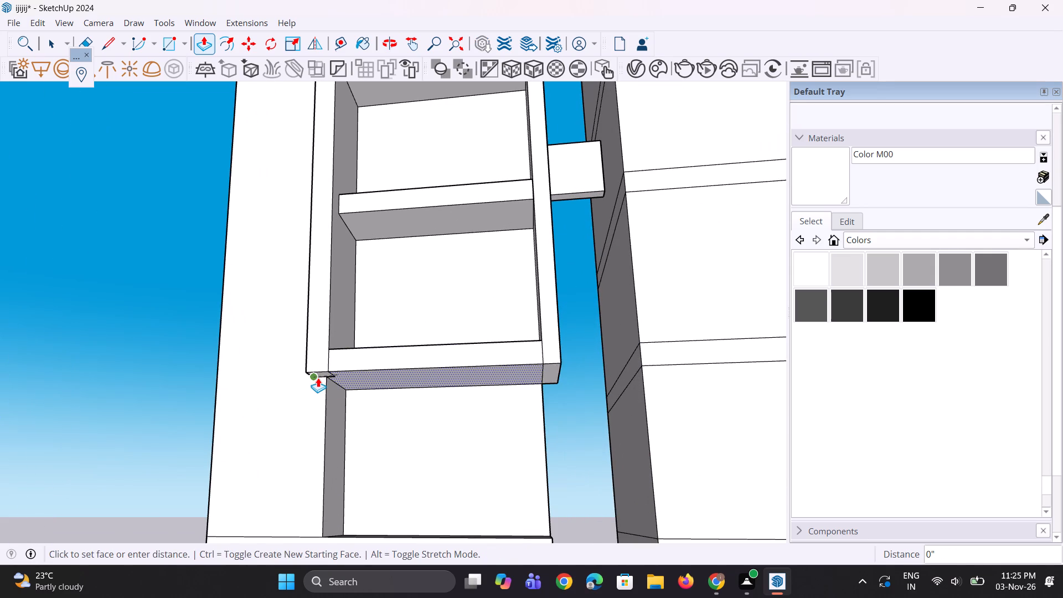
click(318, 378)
Erase the underside and front seam lines where the first vertical strip meets the frame's bottom strip.
scroll(326, 375, up, 10)
middle_drag(325, 373, 322, 370)
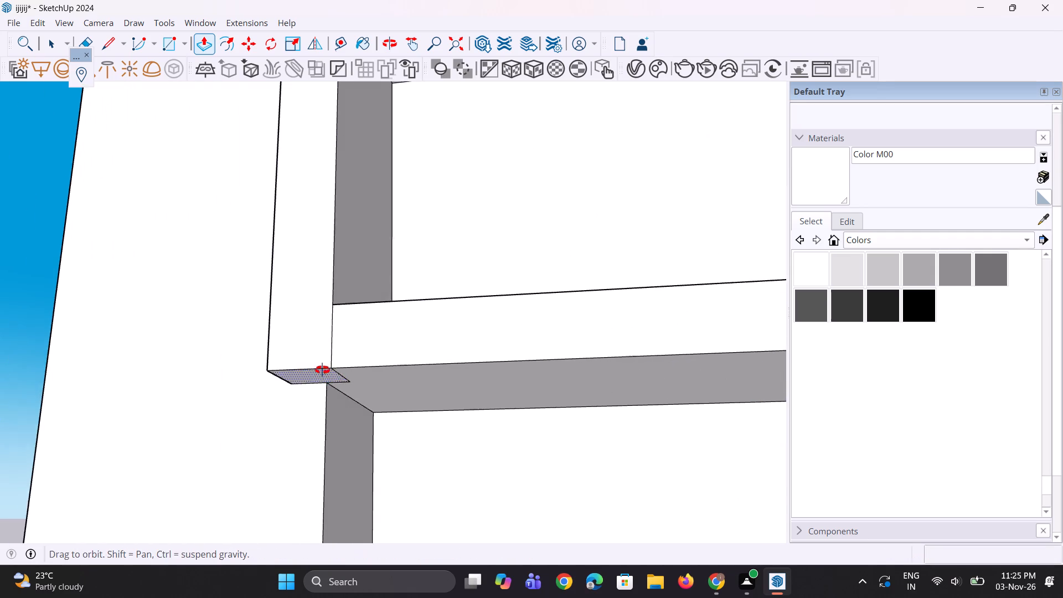
middle_drag(322, 370, 321, 315)
scroll(359, 389, up, 6)
key(e)
drag(338, 351, 333, 352)
drag(327, 358, 326, 366)
scroll(205, 322, down, 6)
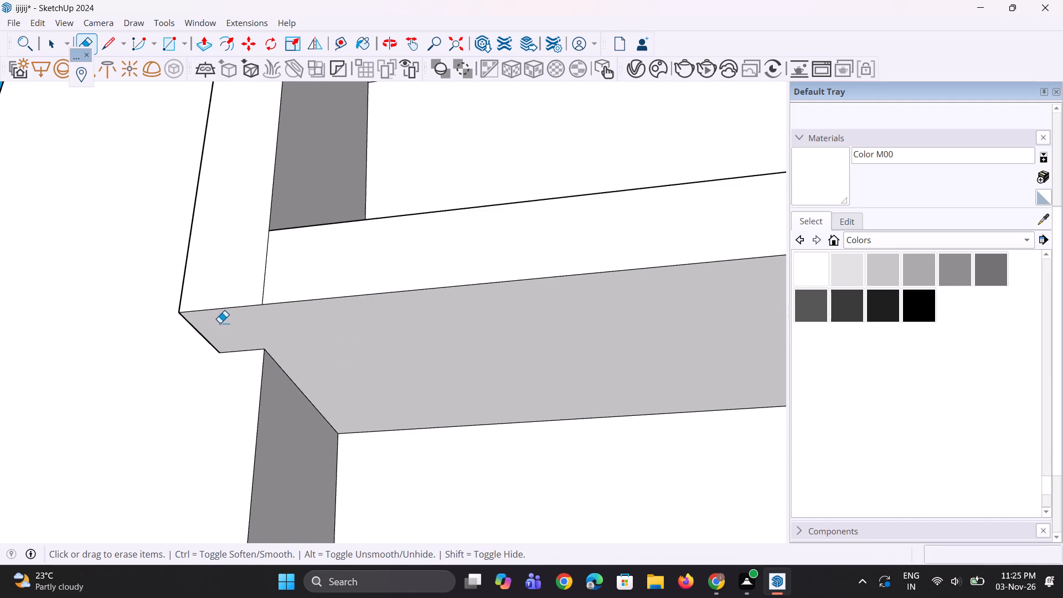
scroll(220, 323, down, 4)
scroll(235, 327, up, 1)
middle_drag(302, 302, 352, 292)
scroll(223, 271, up, 2)
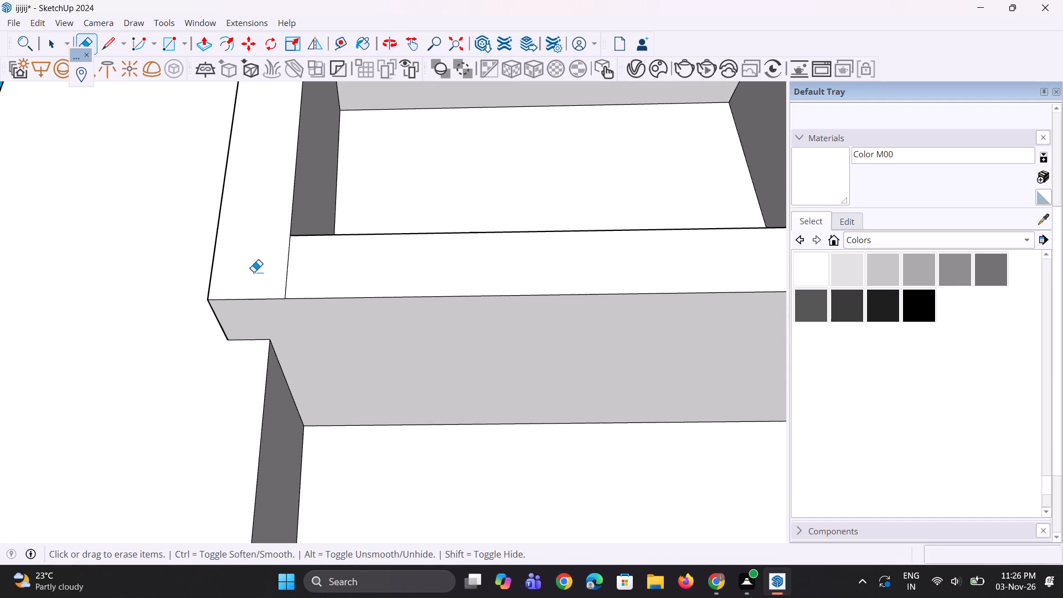
drag(274, 277, 288, 282)
Erase the front and underside seam lines where the second vertical strip meets the frame's bottom strip.
scroll(202, 347, down, 5)
middle_drag(474, 255, 434, 344)
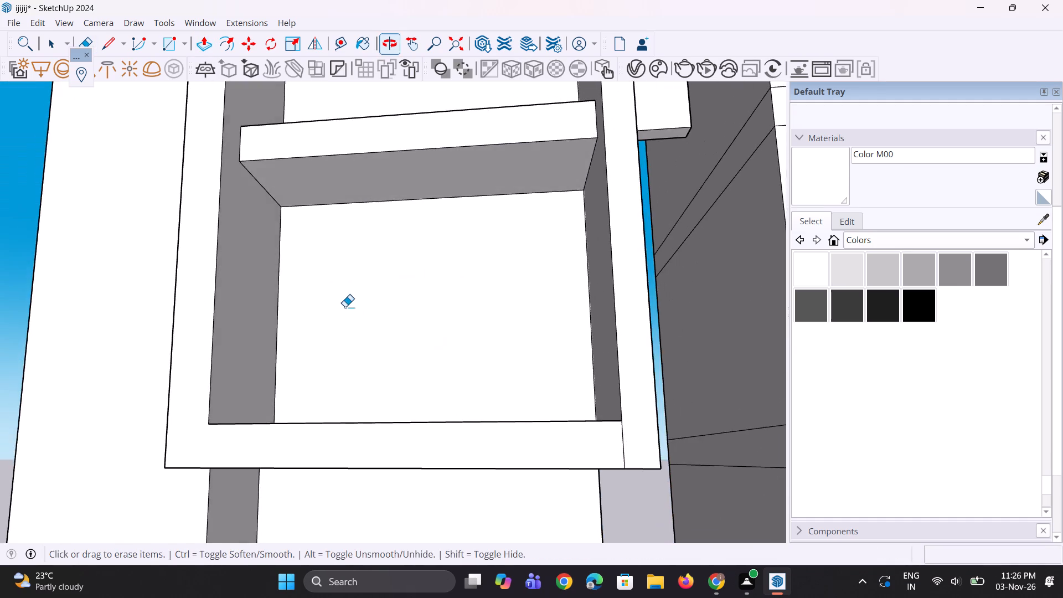
scroll(344, 307, down, 5)
scroll(513, 363, up, 3)
drag(491, 395, 482, 391)
scroll(483, 431, up, 1)
middle_drag(480, 420, 479, 414)
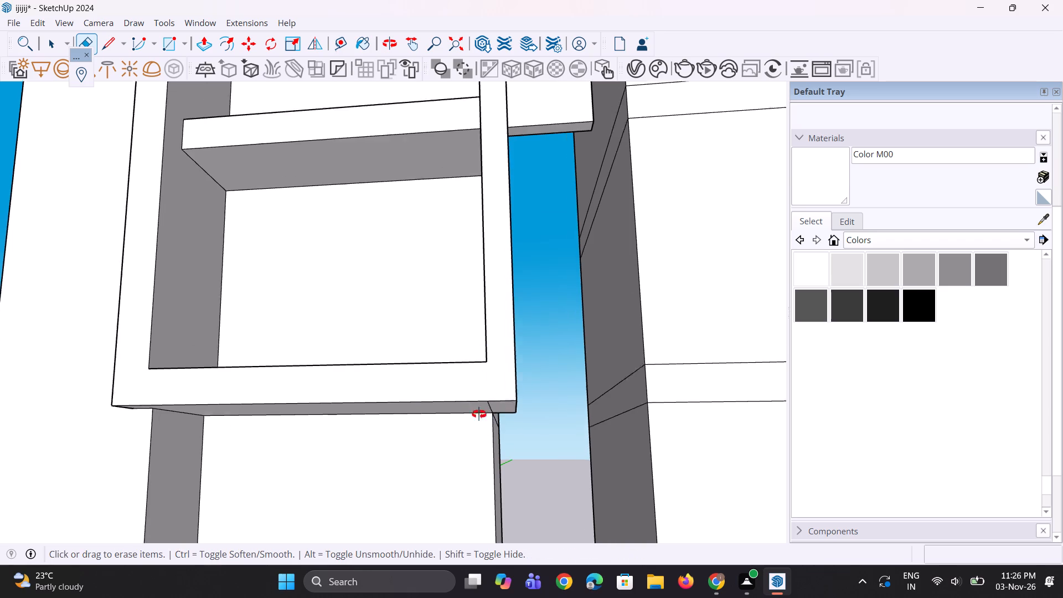
middle_drag(479, 414, 464, 316)
drag(479, 285, 473, 299)
Erase the front seam line where the frame's top strip meets the second vertical strip.
scroll(464, 364, down, 5)
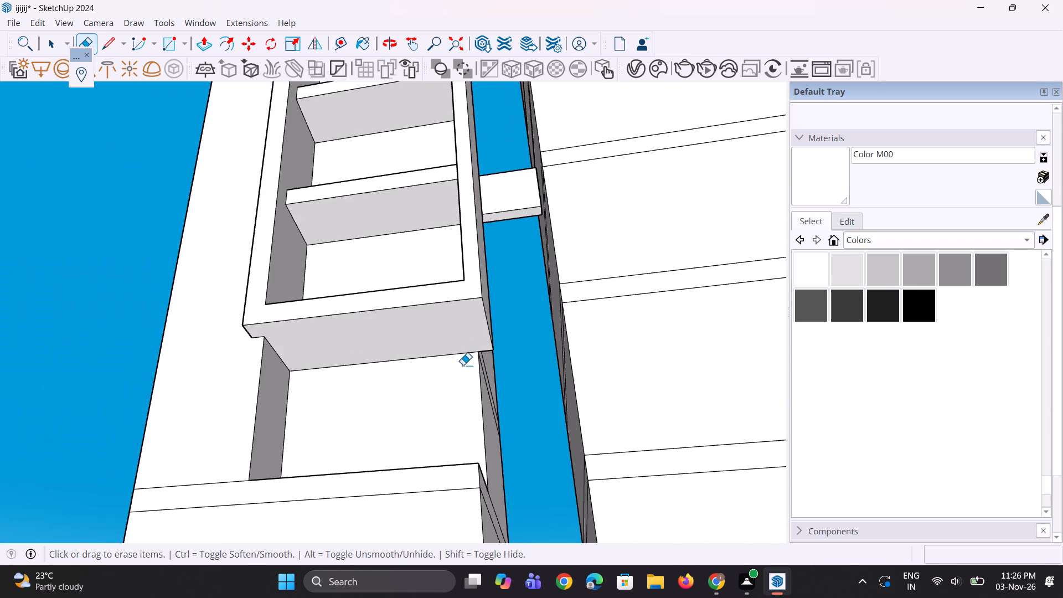
scroll(463, 363, down, 6)
scroll(364, 355, up, 9)
middle_drag(332, 333, 387, 334)
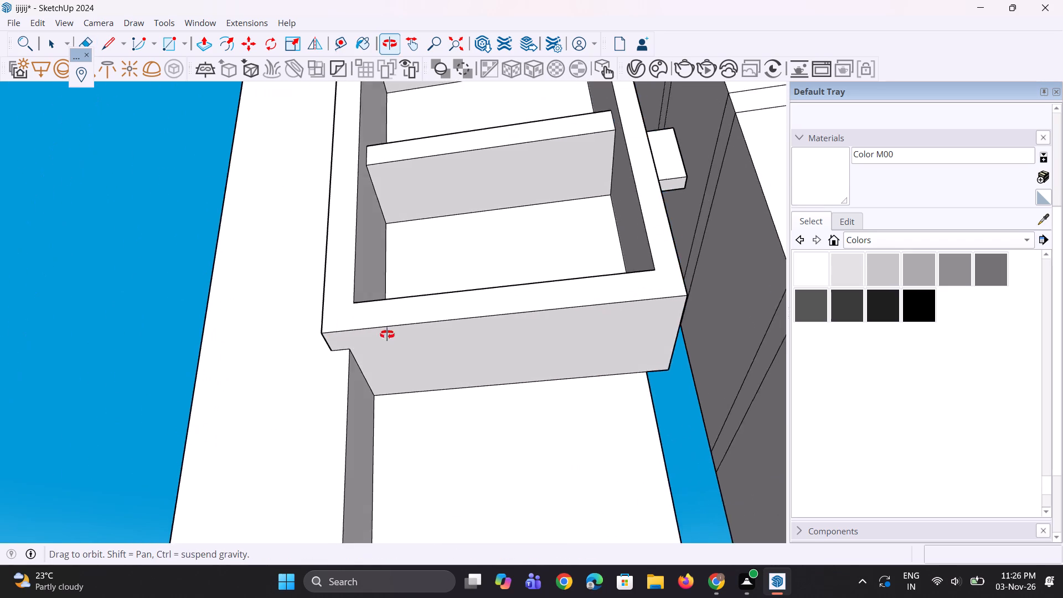
middle_drag(387, 334, 280, 382)
scroll(473, 399, down, 12)
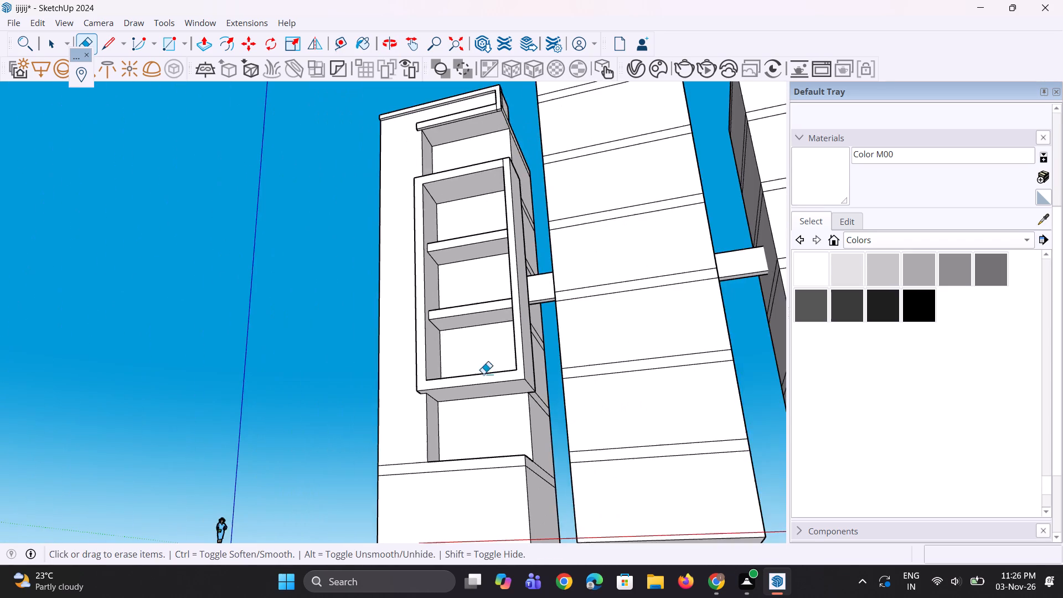
middle_drag(445, 288, 446, 396)
scroll(507, 166, up, 8)
drag(517, 175, 512, 175)
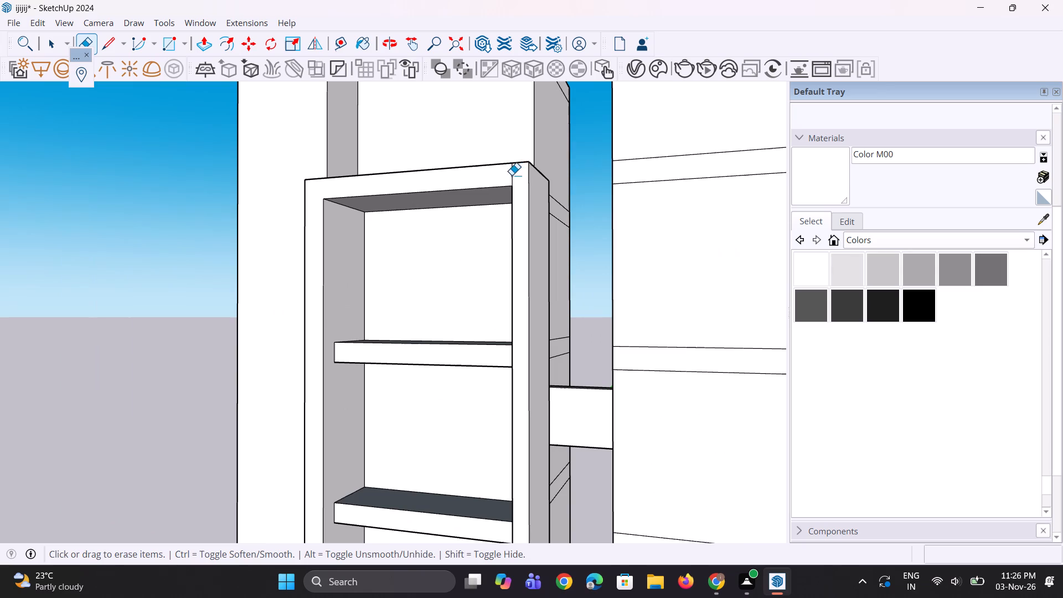
Erase the remaining front seam line at the frame's upper corner, where the top strip meets the second vertical strip.
drag(512, 175, 509, 174)
Push/Pull the fronts of the two intermediate balcony slabs out about 2' 4 5/16", flush with the surrounding frame's front face.
middle_drag(491, 176, 500, 301)
scroll(499, 301, up, 1)
scroll(535, 207, up, 3)
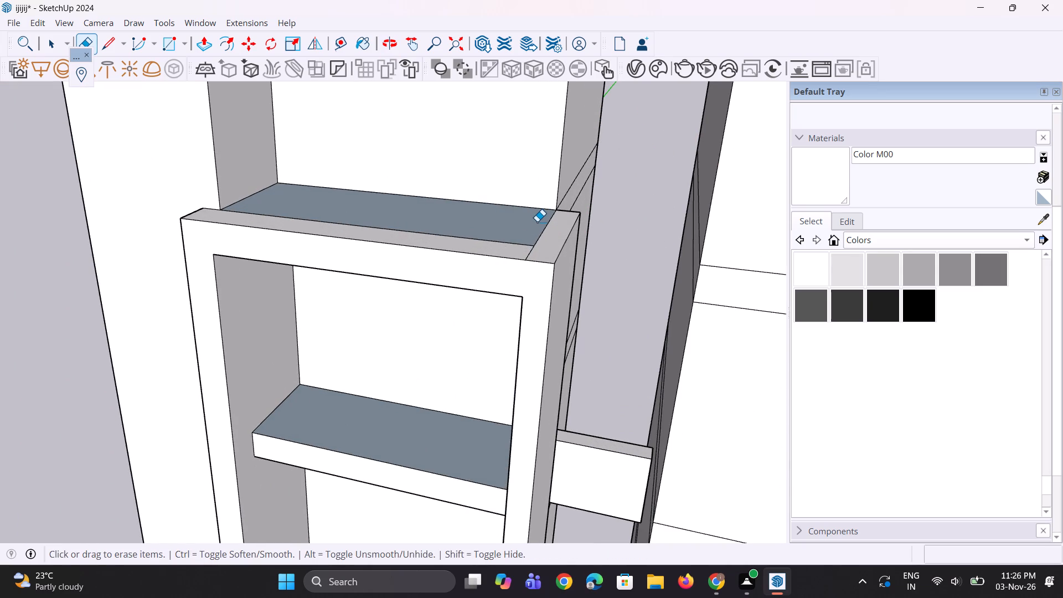
scroll(533, 214, down, 5)
middle_drag(445, 322, 443, 310)
key(p)
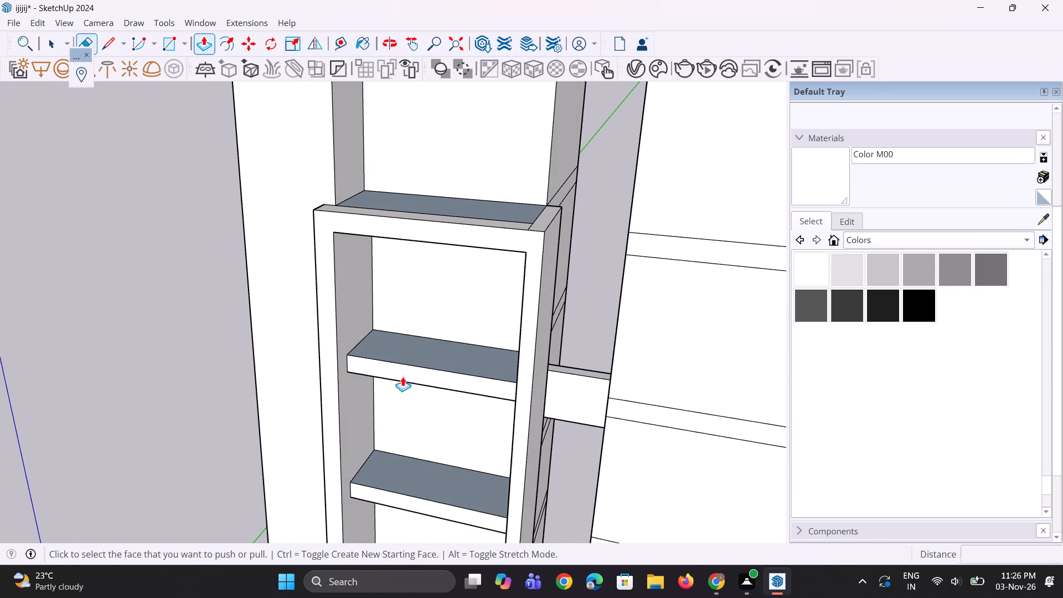
scroll(385, 366, up, 1)
click(384, 367)
click(321, 331)
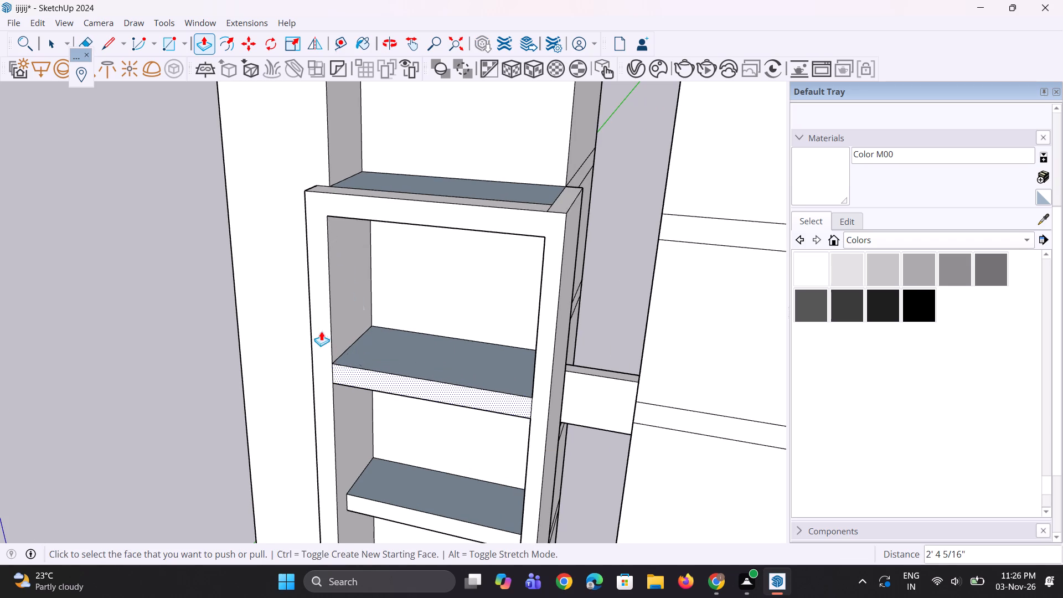
scroll(369, 272, down, 5)
scroll(387, 406, up, 2)
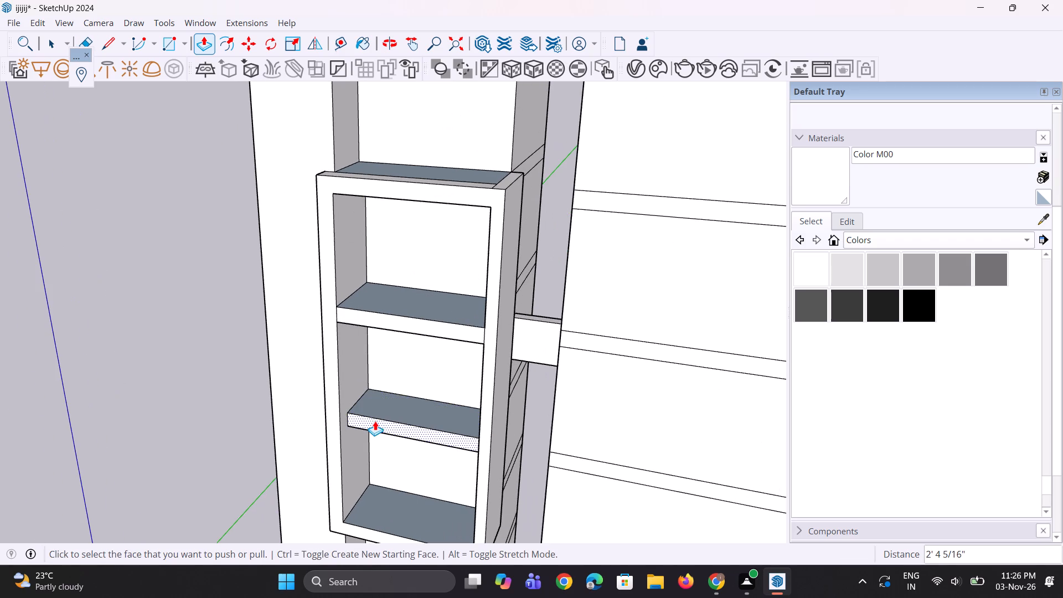
double_click(375, 421)
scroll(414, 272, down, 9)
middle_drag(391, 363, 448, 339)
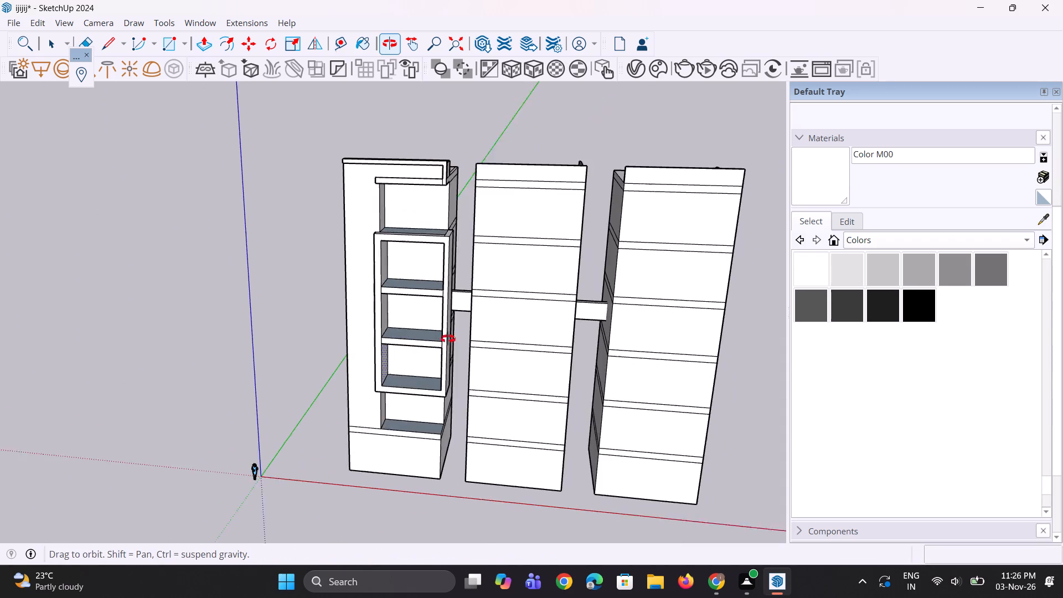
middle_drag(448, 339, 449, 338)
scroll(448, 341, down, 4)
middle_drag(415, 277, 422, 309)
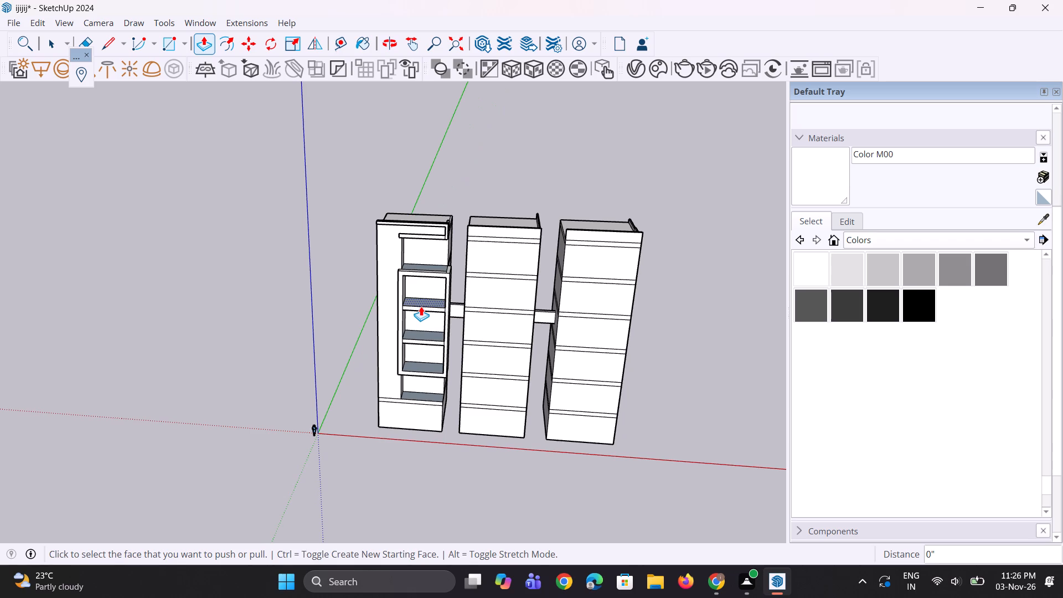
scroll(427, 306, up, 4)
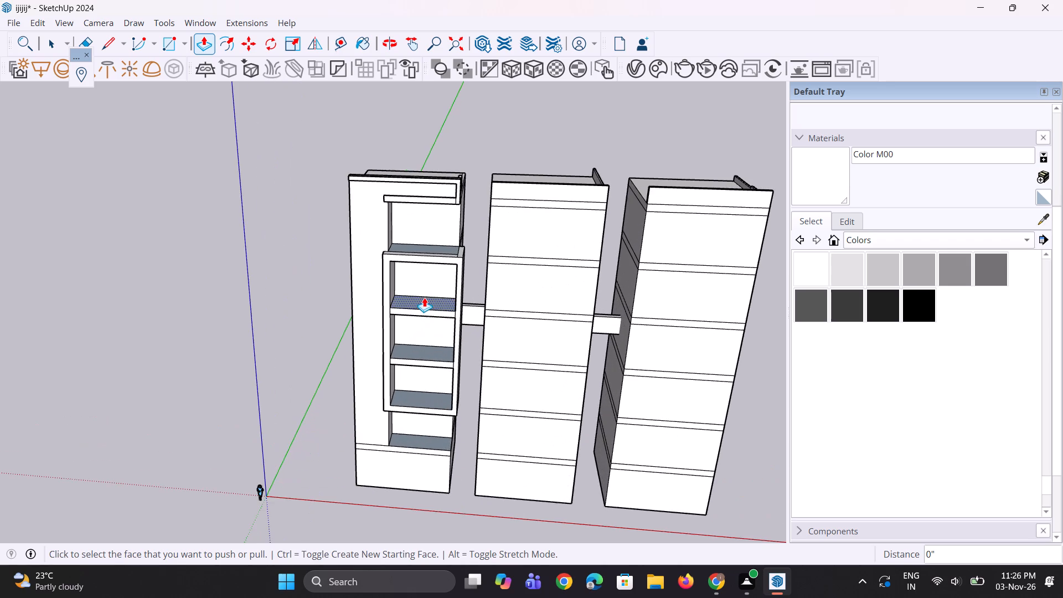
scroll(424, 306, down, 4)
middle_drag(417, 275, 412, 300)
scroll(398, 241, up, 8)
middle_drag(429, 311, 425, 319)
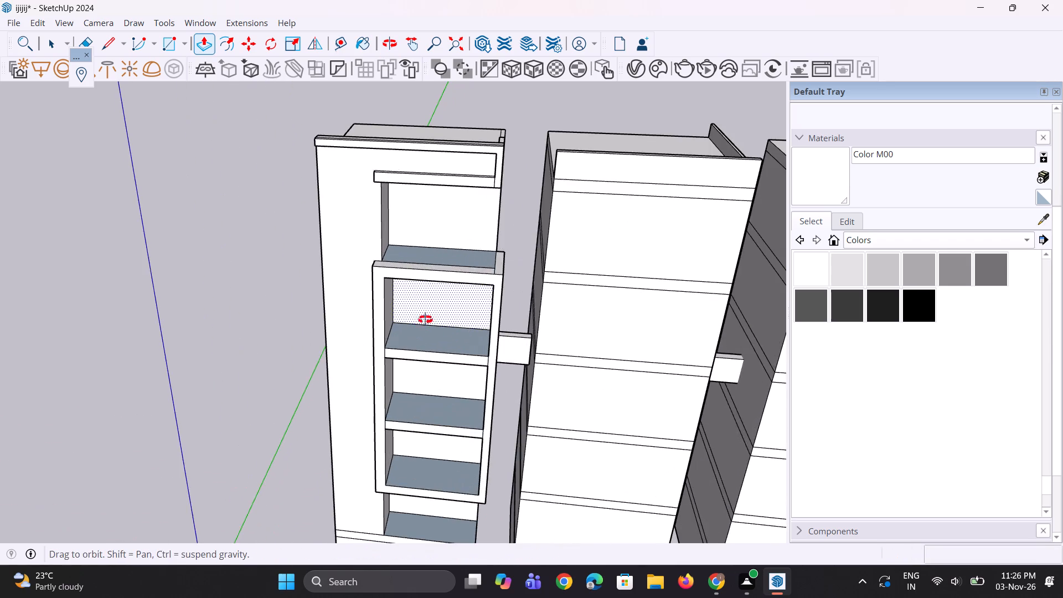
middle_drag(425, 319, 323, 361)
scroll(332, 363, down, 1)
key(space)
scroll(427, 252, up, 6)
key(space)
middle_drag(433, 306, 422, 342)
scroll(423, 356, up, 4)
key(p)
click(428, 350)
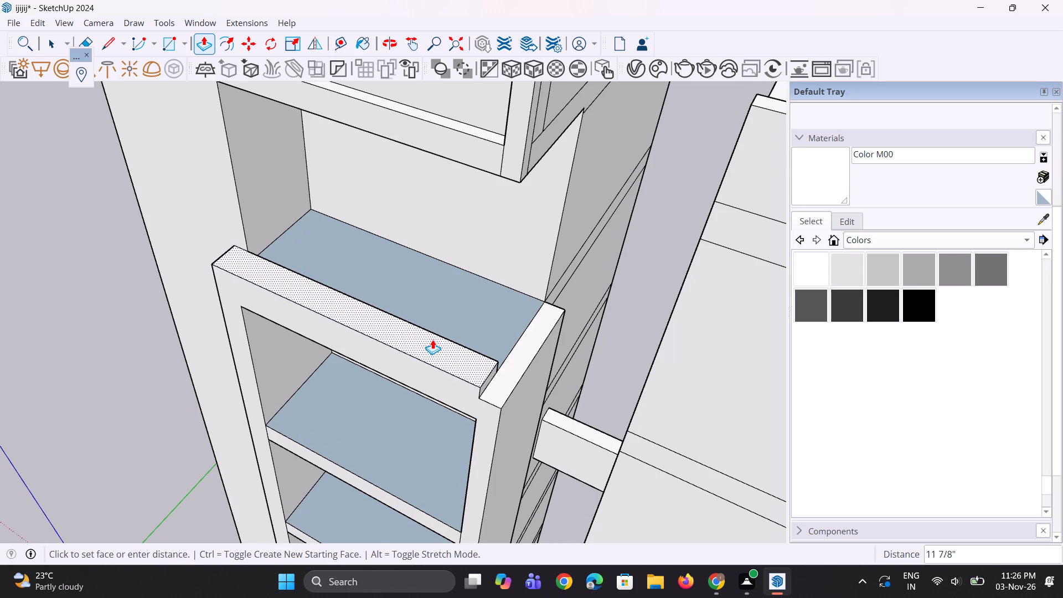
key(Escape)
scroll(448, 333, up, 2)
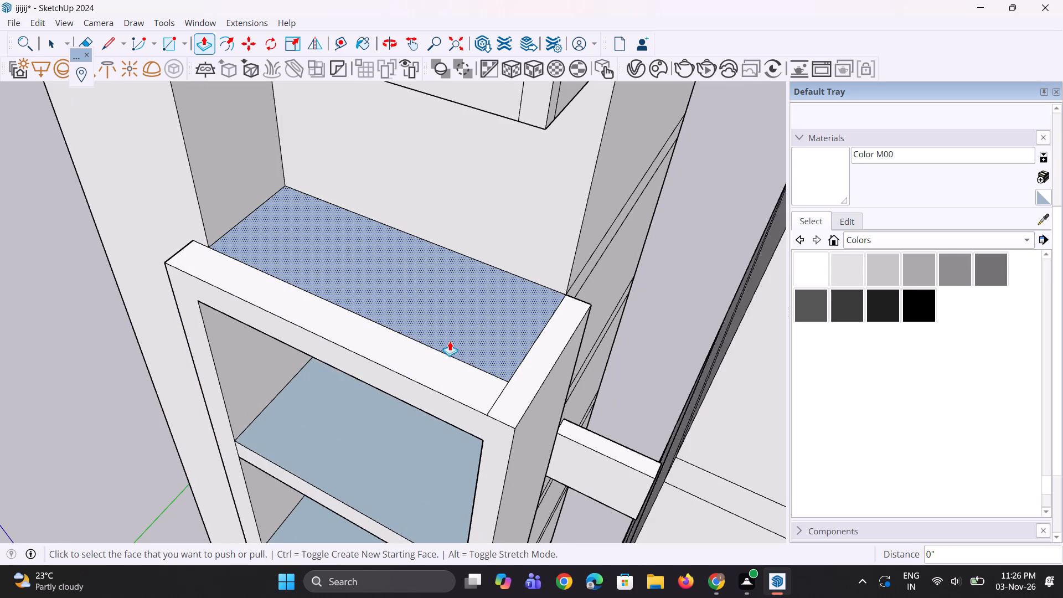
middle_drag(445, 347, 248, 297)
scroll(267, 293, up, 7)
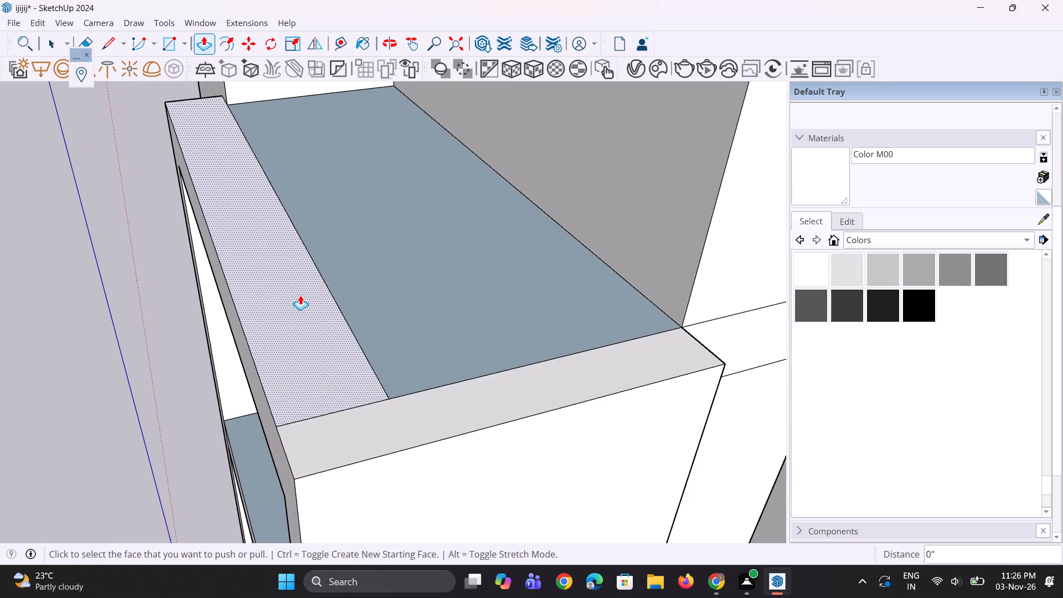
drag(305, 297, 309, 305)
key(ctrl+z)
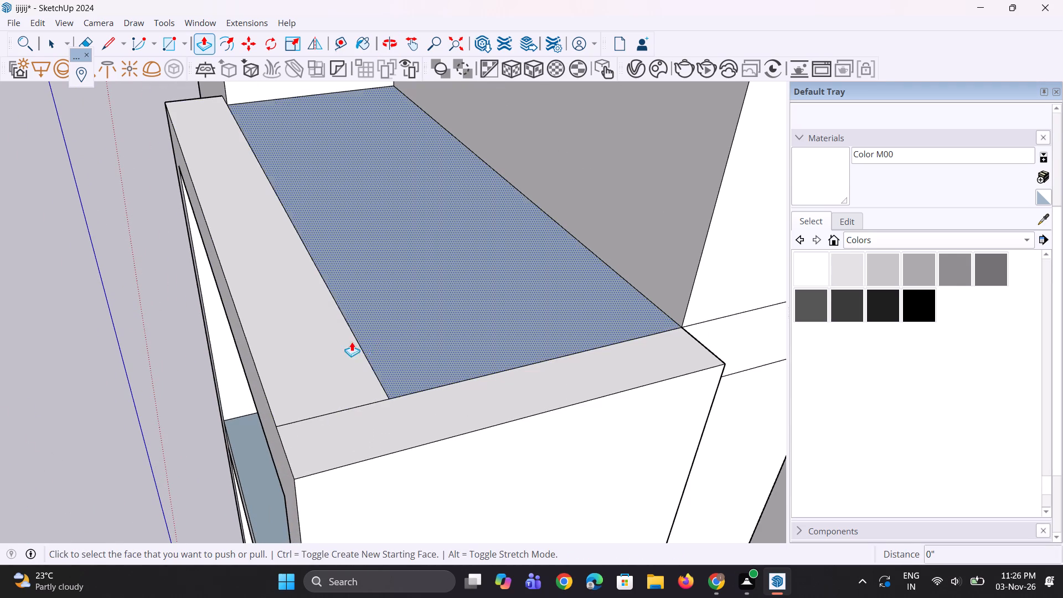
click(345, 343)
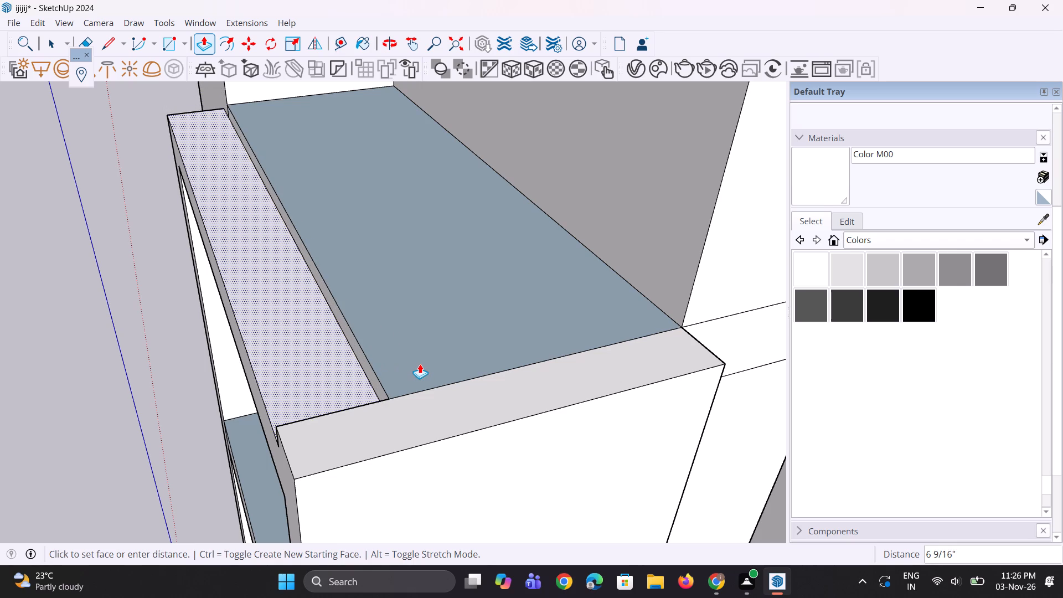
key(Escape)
Copy the rear edge of the frame's top strip slightly back across the balcony floor to outline a thin parapet strip.
scroll(337, 360, up, 2)
key(c)
key(space)
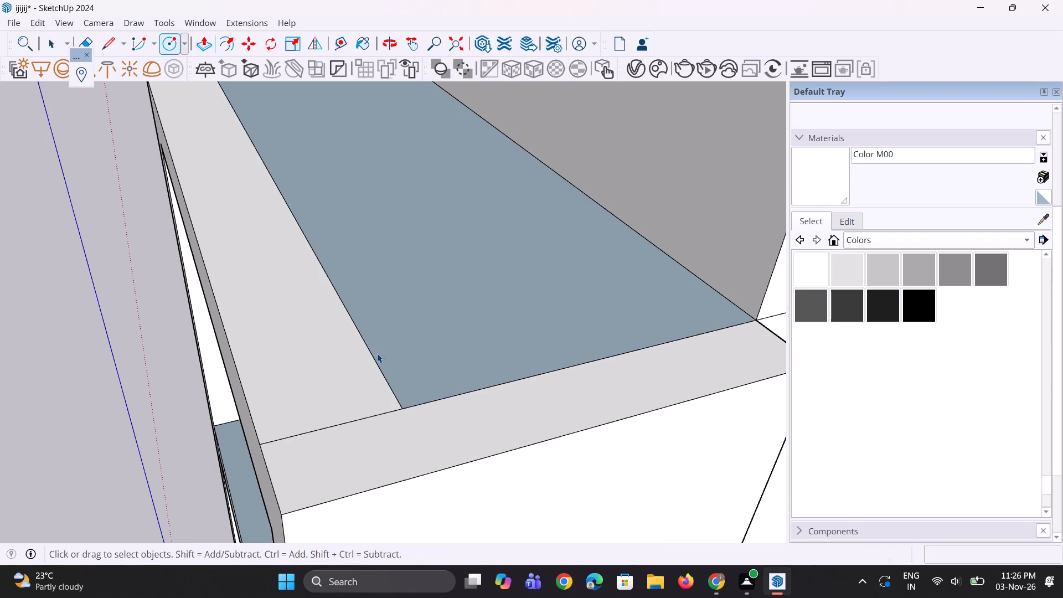
click(373, 356)
scroll(378, 367, down, 3)
key(m)
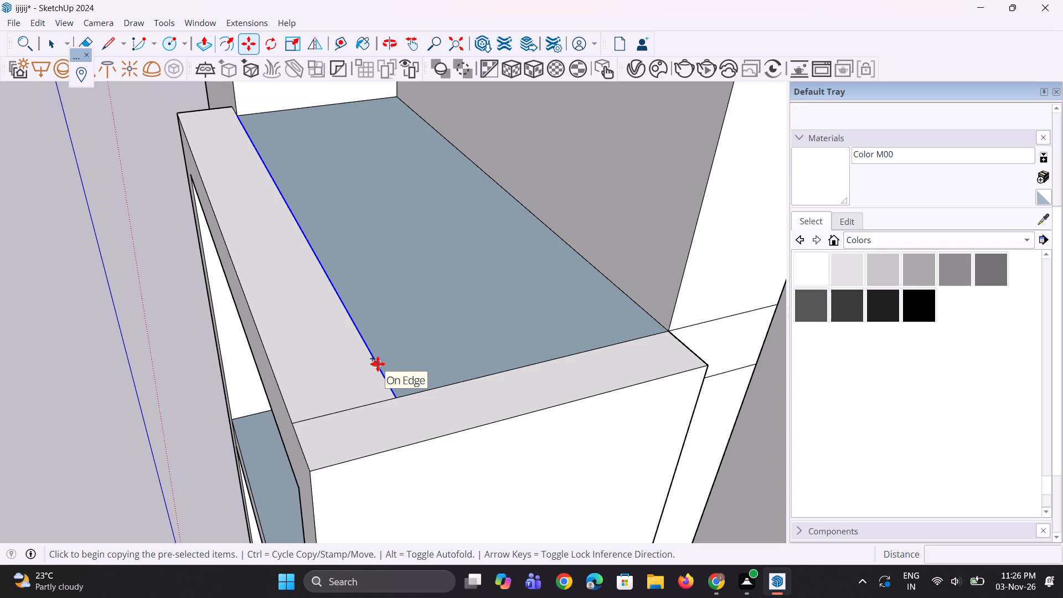
scroll(378, 362, up, 2)
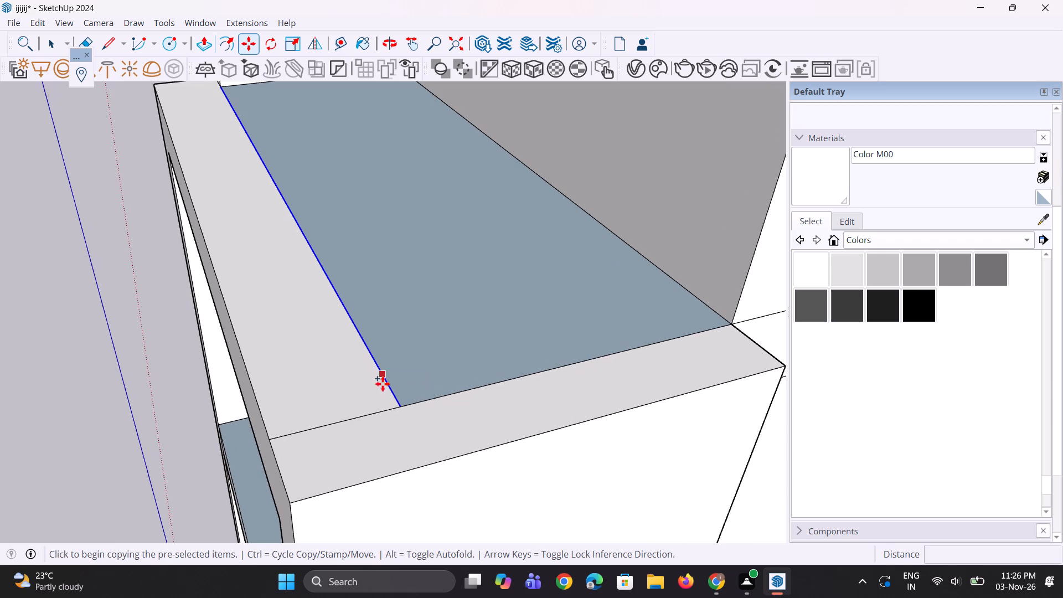
click(403, 405)
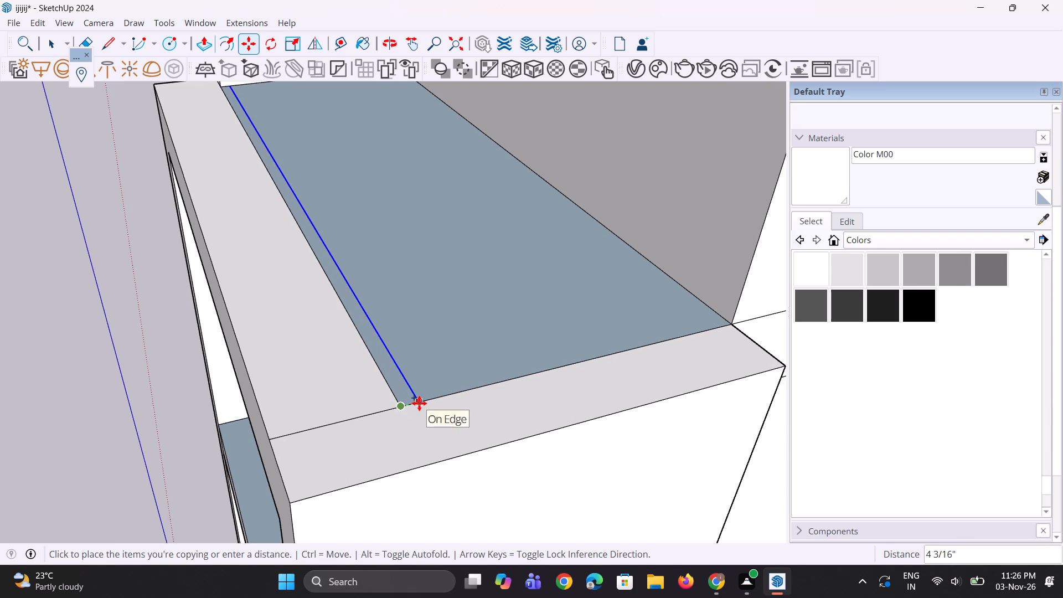
click(424, 401)
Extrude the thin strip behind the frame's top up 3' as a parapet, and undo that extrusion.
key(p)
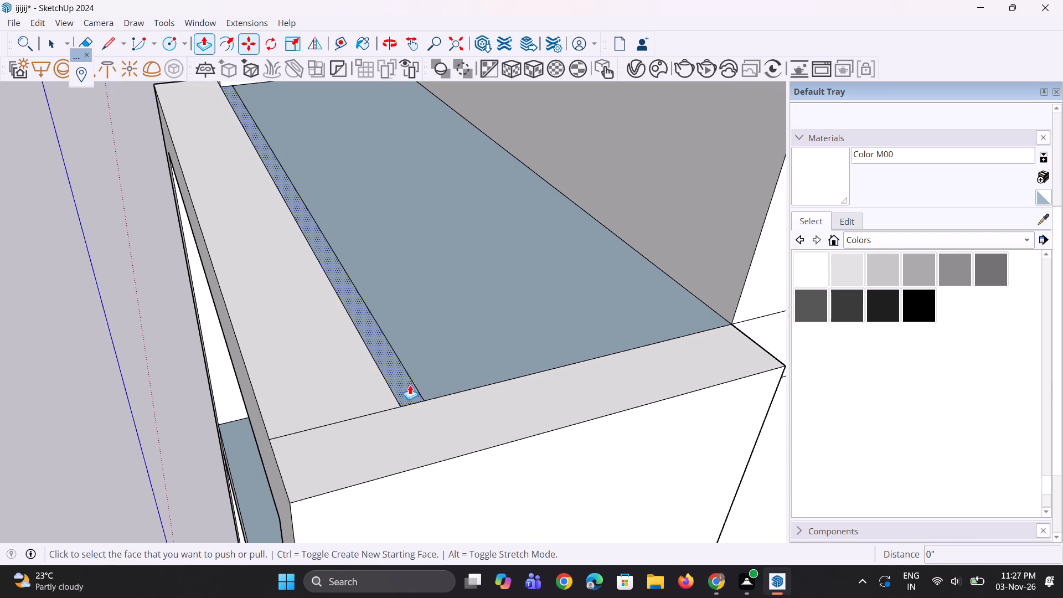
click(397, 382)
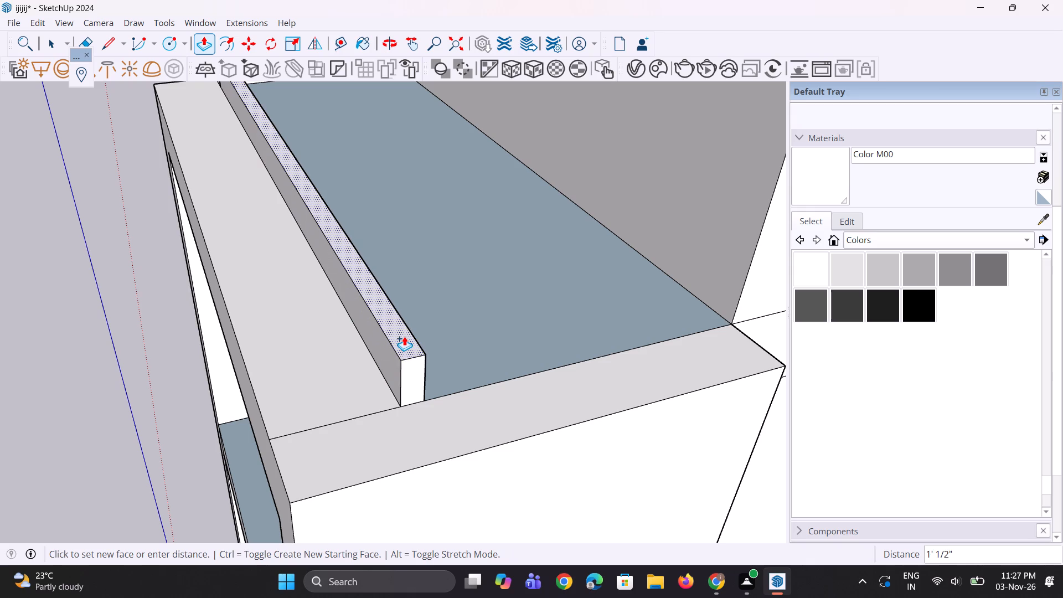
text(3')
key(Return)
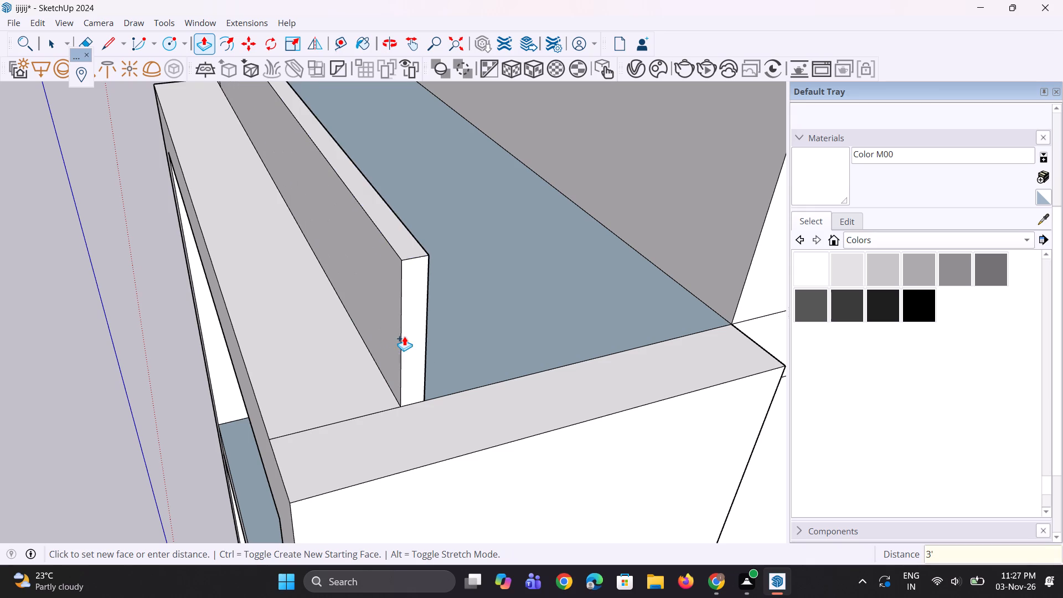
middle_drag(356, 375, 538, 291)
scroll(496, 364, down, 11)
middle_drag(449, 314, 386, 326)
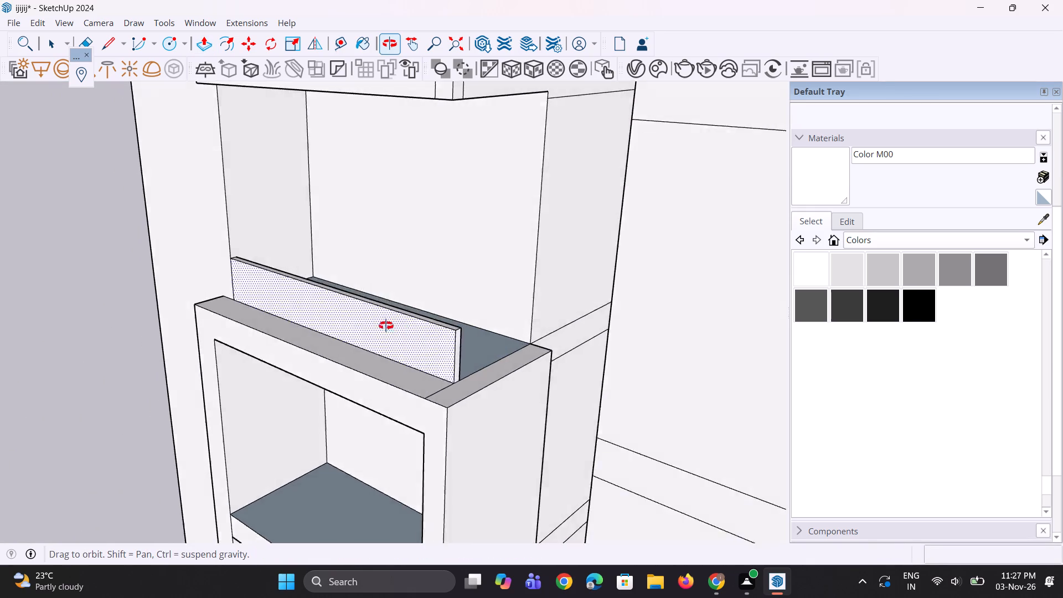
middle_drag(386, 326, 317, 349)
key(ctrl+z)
Extrude the thin strip behind the frame's top up 2'6" to form the balcony parapet.
scroll(321, 328, up, 2)
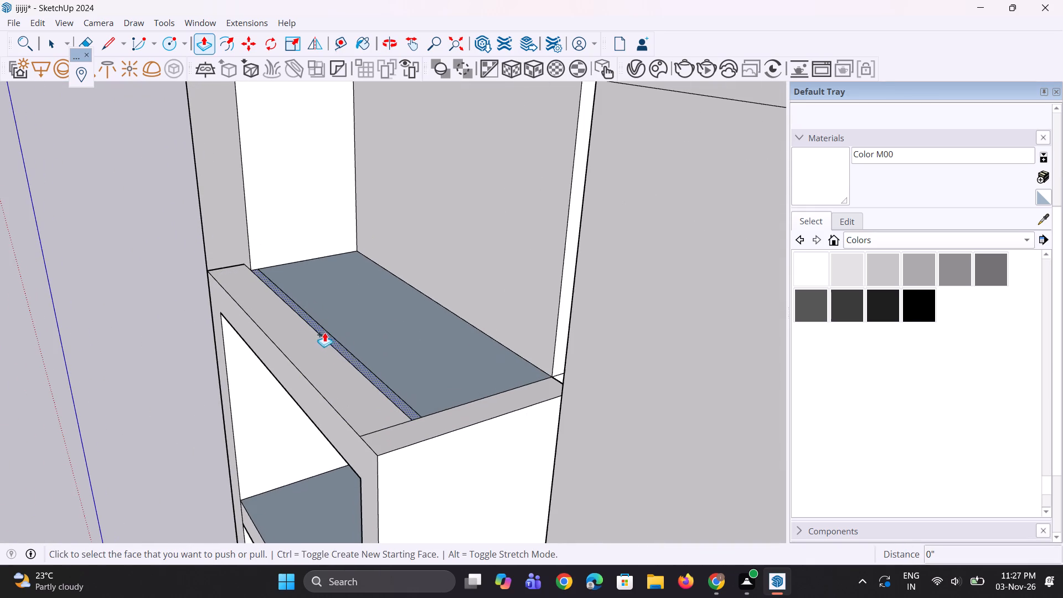
click(357, 359)
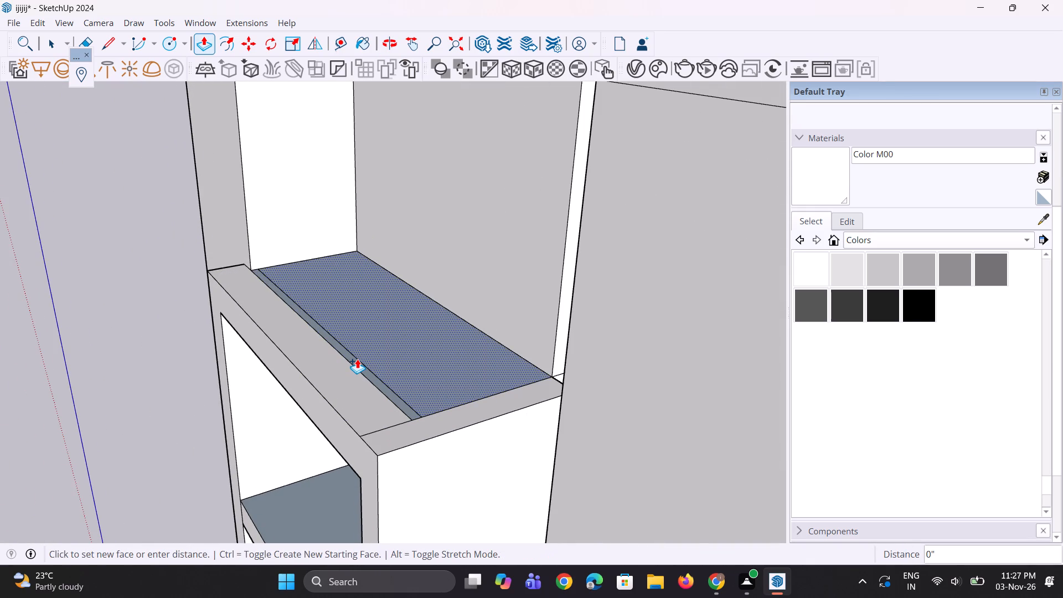
key(Escape)
scroll(357, 362, up, 3)
click(357, 363)
text(2'6)
key(shift+quotedbl)
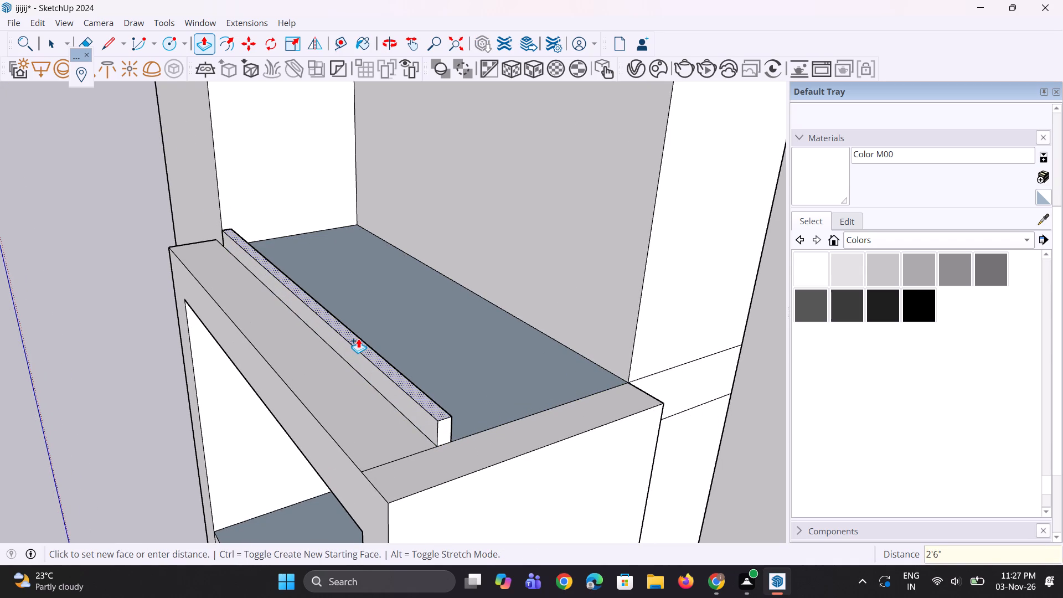
key(Return)
Copy the front top edge of the upper intermediate balcony slab 8" back across its floor.
scroll(450, 329, down, 11)
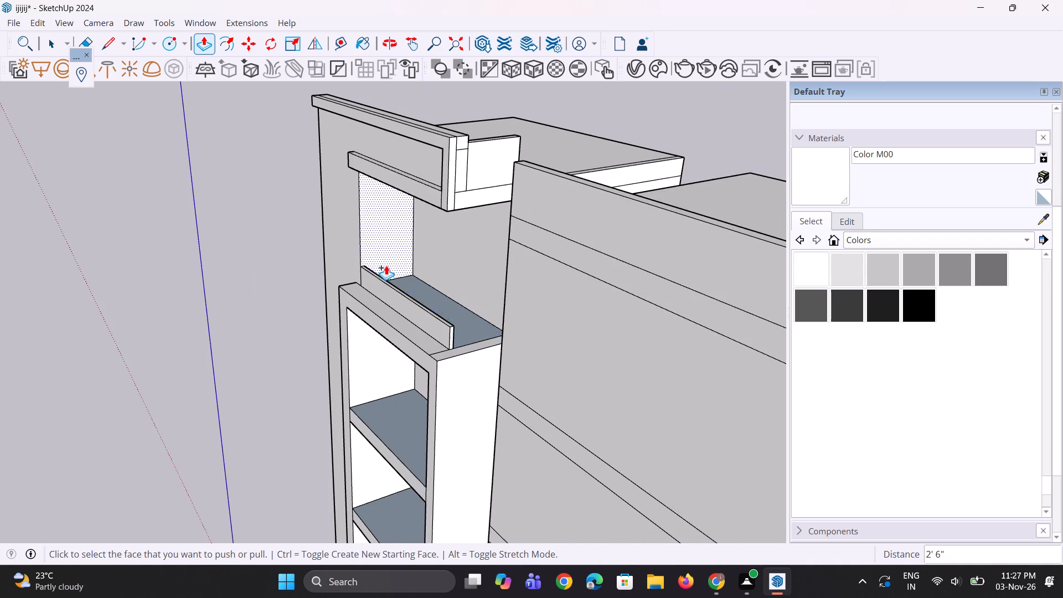
scroll(386, 265, down, 4)
key(space)
scroll(394, 372, up, 2)
key(space)
click(384, 393)
scroll(360, 378, up, 3)
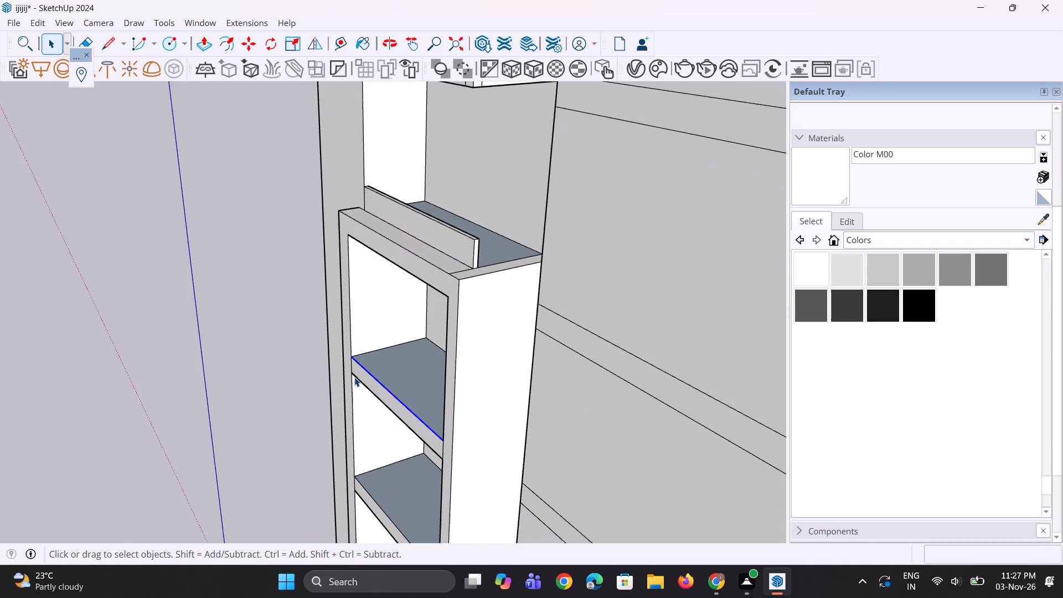
scroll(354, 369, up, 6)
key(m)
scroll(349, 343, up, 5)
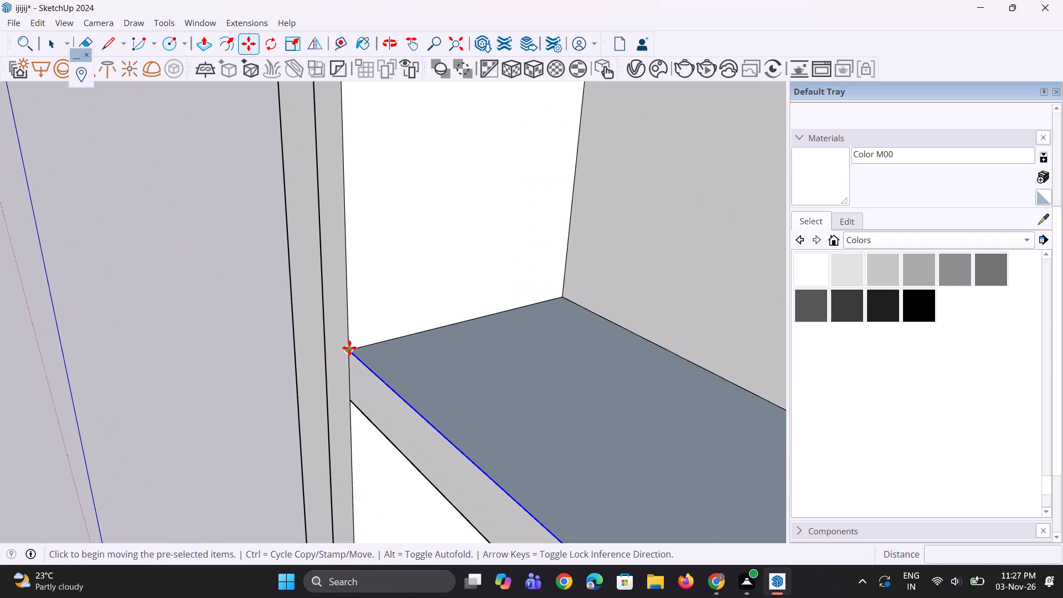
click(349, 348)
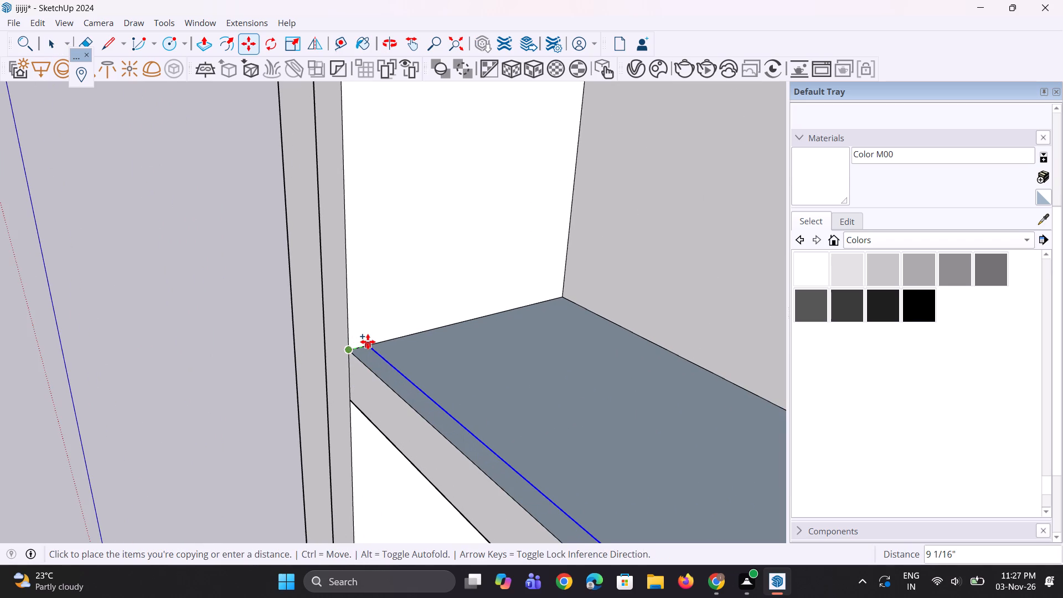
click(365, 341)
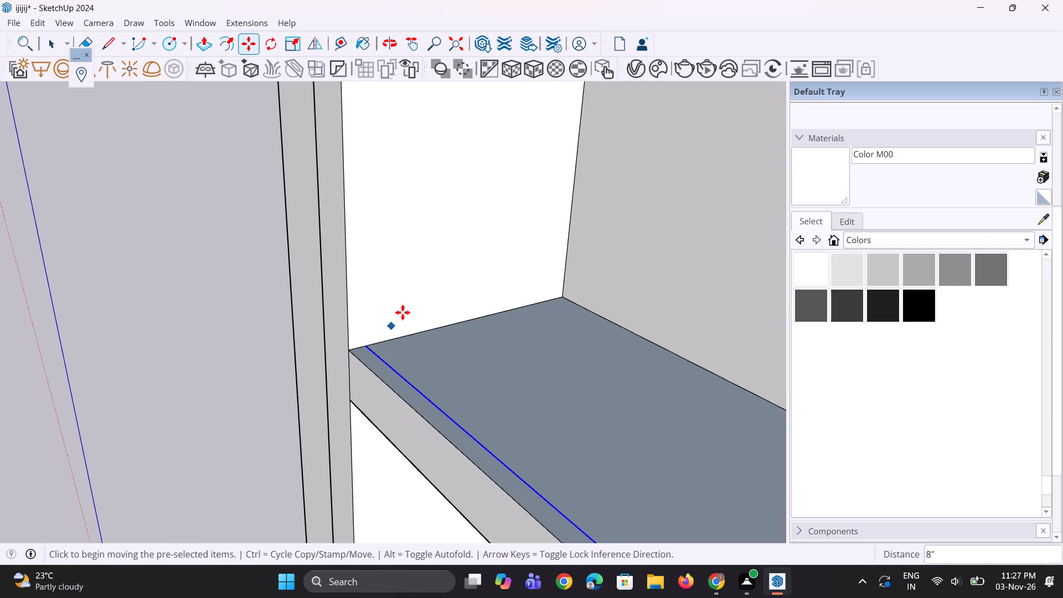
Copy the front top edge of the lower intermediate balcony slab 8" back across its floor.
scroll(403, 312, down, 18)
key(space)
scroll(478, 506, up, 3)
key(space)
scroll(395, 386, up, 2)
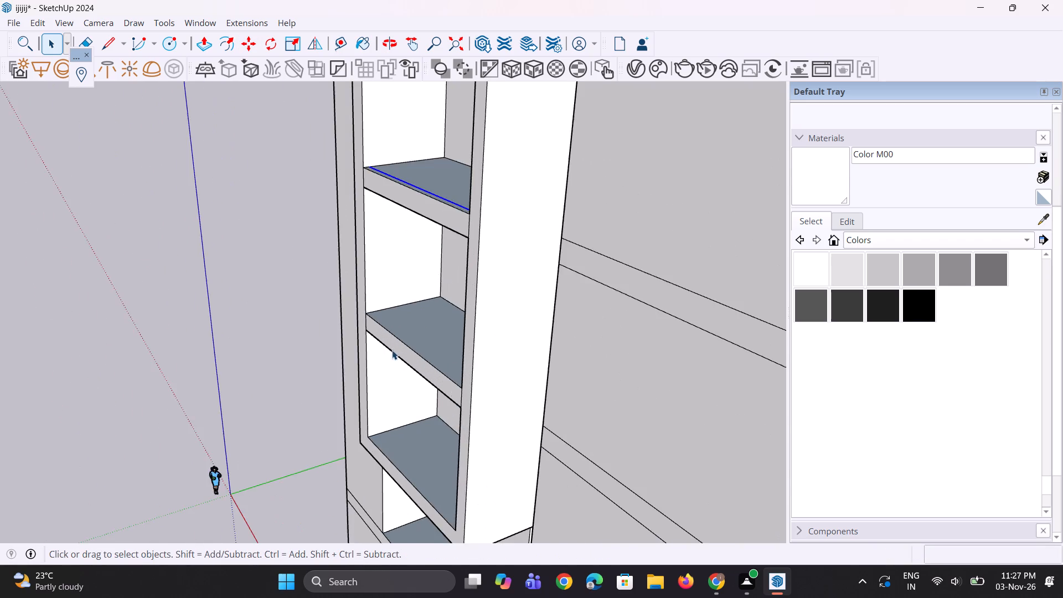
scroll(392, 350, up, 4)
key(space)
click(384, 326)
scroll(349, 300, up, 6)
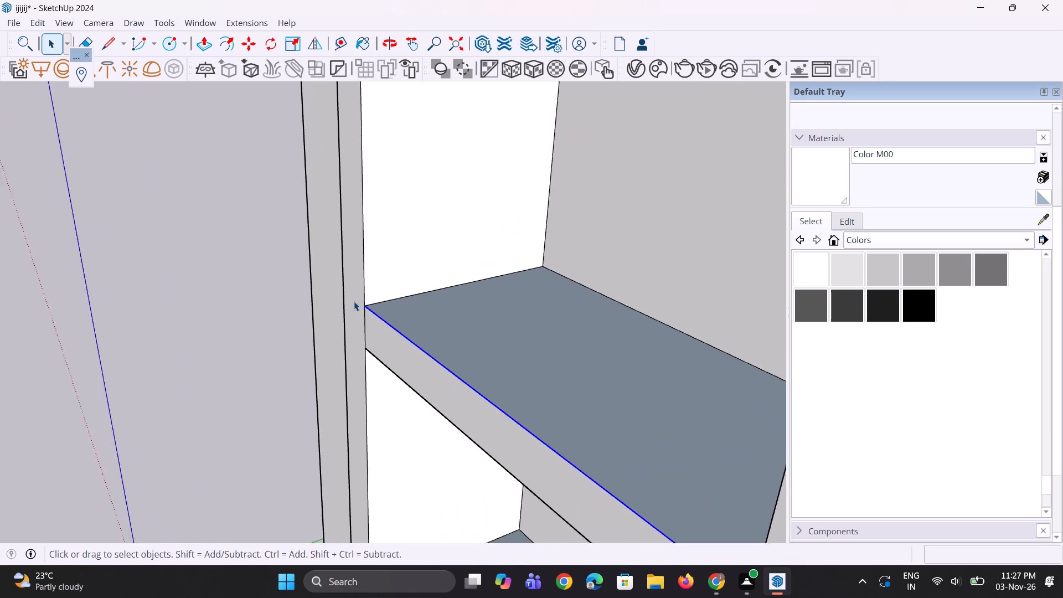
scroll(354, 301, up, 1)
key(m)
scroll(355, 301, up, 5)
click(370, 310)
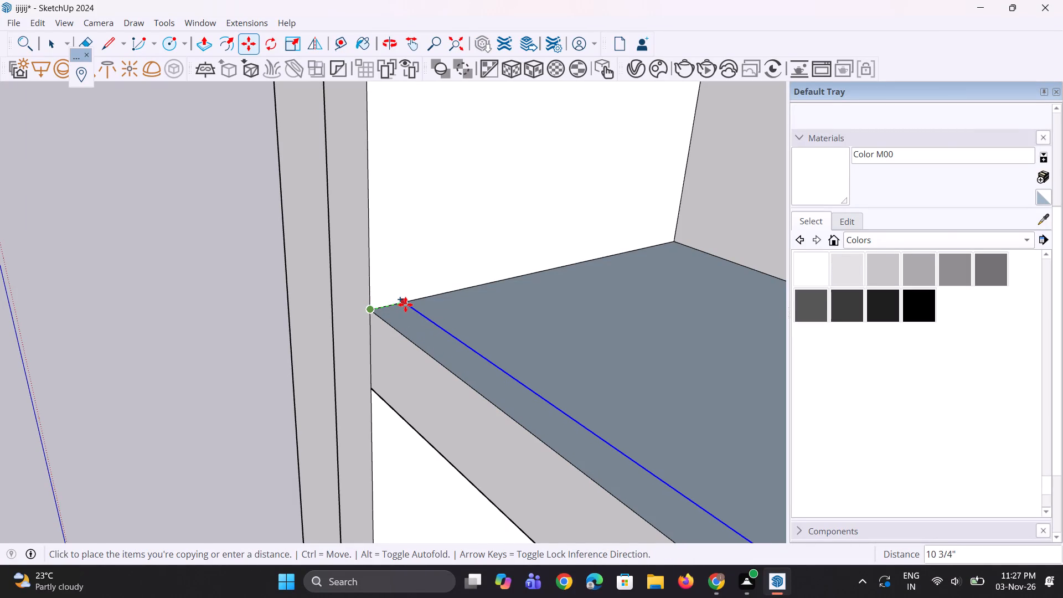
text(8")
key(Return)
Copy the front edge of the floor at the bottom of the projecting balcony frame a short distance back across that floor.
scroll(409, 302, down, 6)
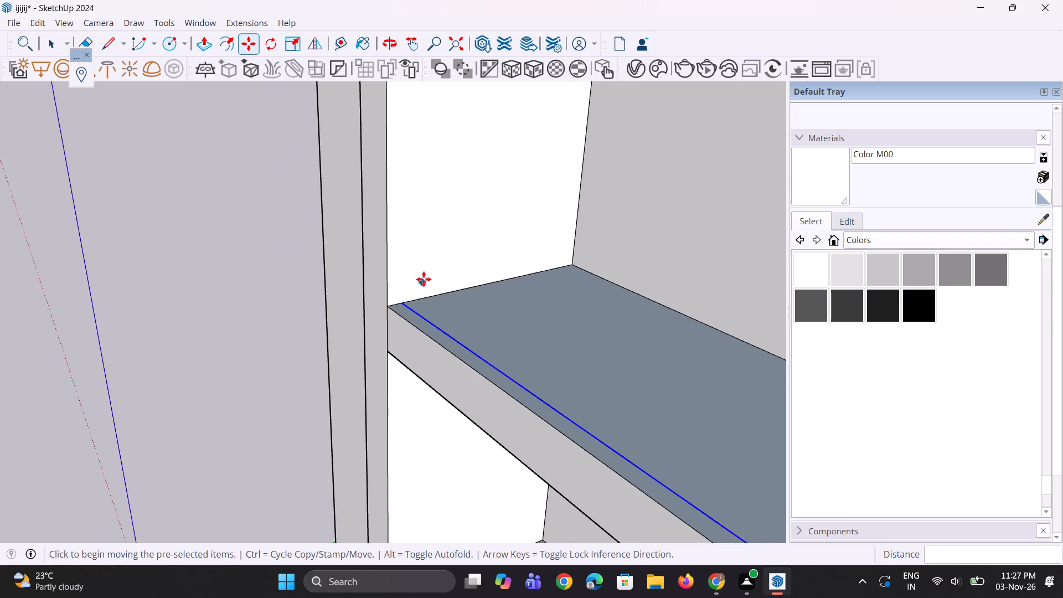
scroll(424, 279, down, 6)
key(space)
key(space)
scroll(435, 260, down, 6)
key(space)
key(space)
scroll(446, 253, down, 5)
scroll(448, 318, up, 5)
scroll(436, 363, up, 2)
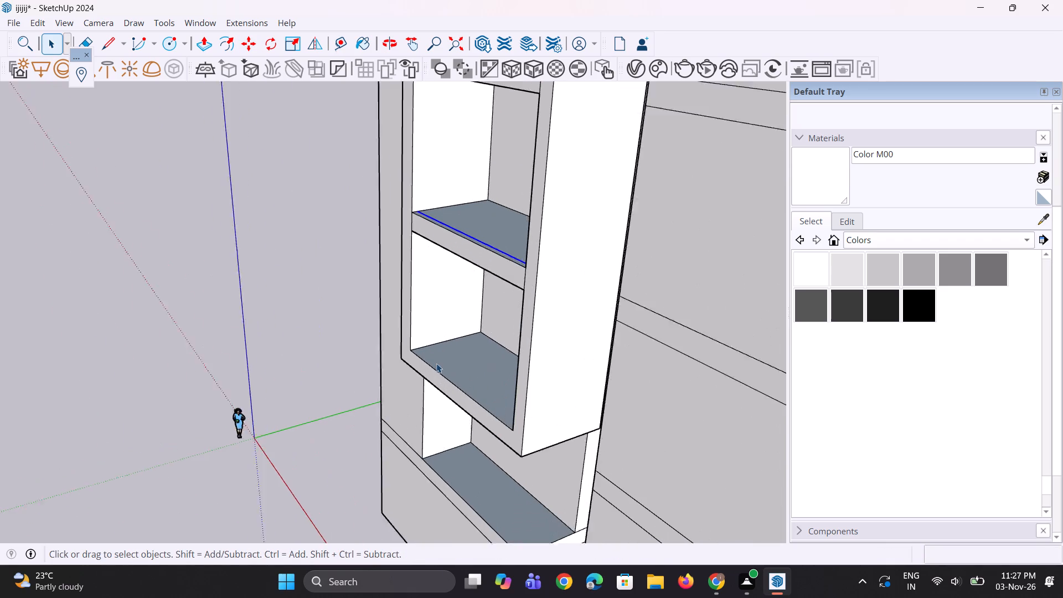
scroll(436, 363, up, 2)
click(428, 367)
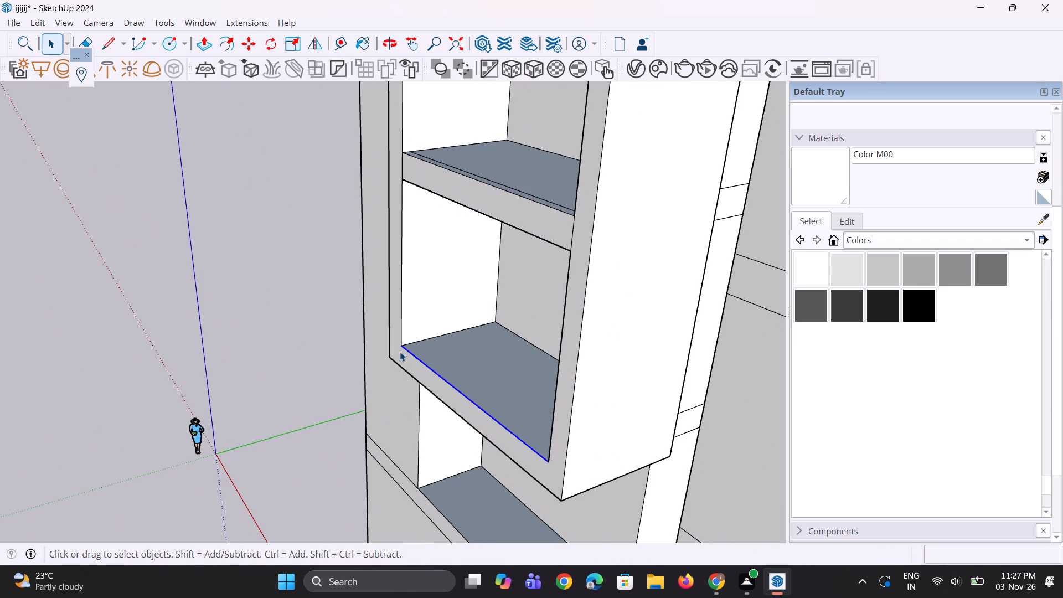
key(m)
scroll(399, 349, up, 7)
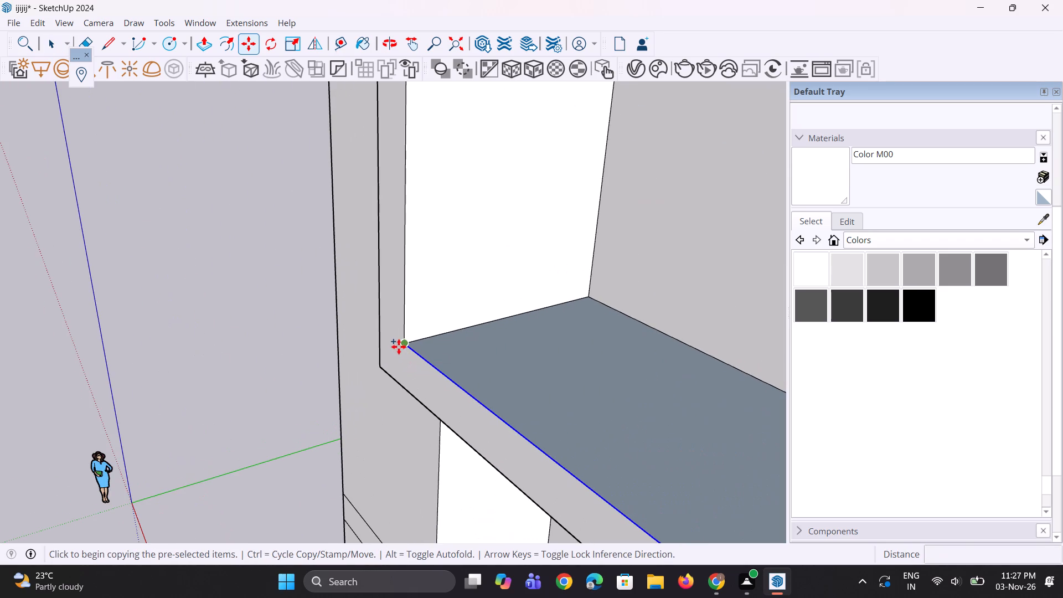
click(399, 347)
click(418, 339)
scroll(531, 319, down, 10)
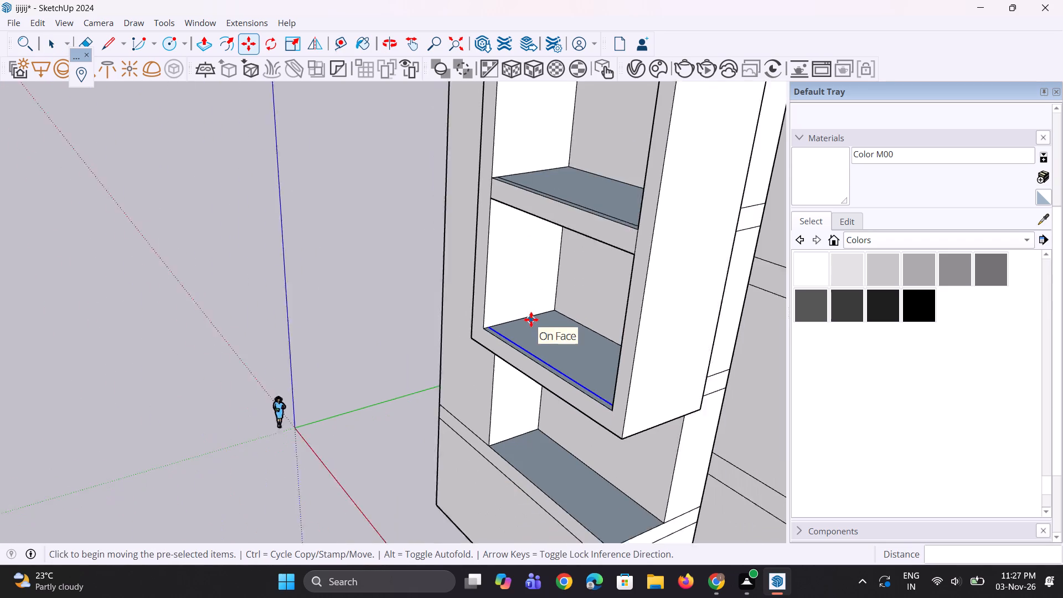
scroll(531, 319, down, 1)
key(space)
key(space)
click(416, 351)
Copy the front top edge of the open balcony slab below the projecting frame a short distance back across its floor.
scroll(416, 352, down, 5)
middle_drag(450, 379, 483, 377)
scroll(502, 412, up, 1)
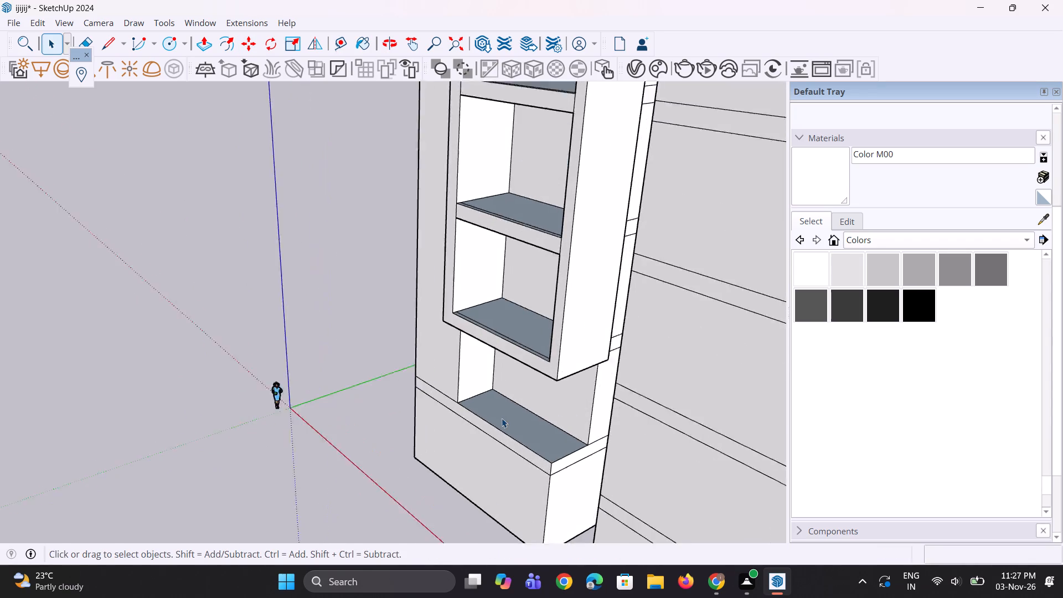
scroll(502, 418, up, 6)
click(486, 422)
scroll(431, 405, up, 1)
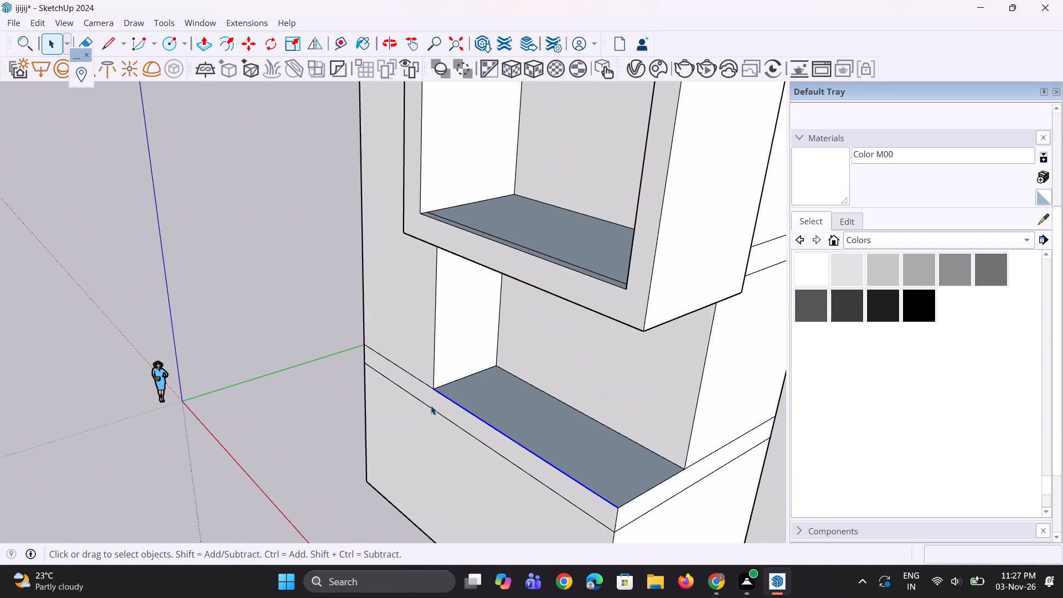
key(m)
scroll(428, 400, up, 3)
ctrl+scroll(428, 400, up, 3)
scroll(435, 396, up, 2)
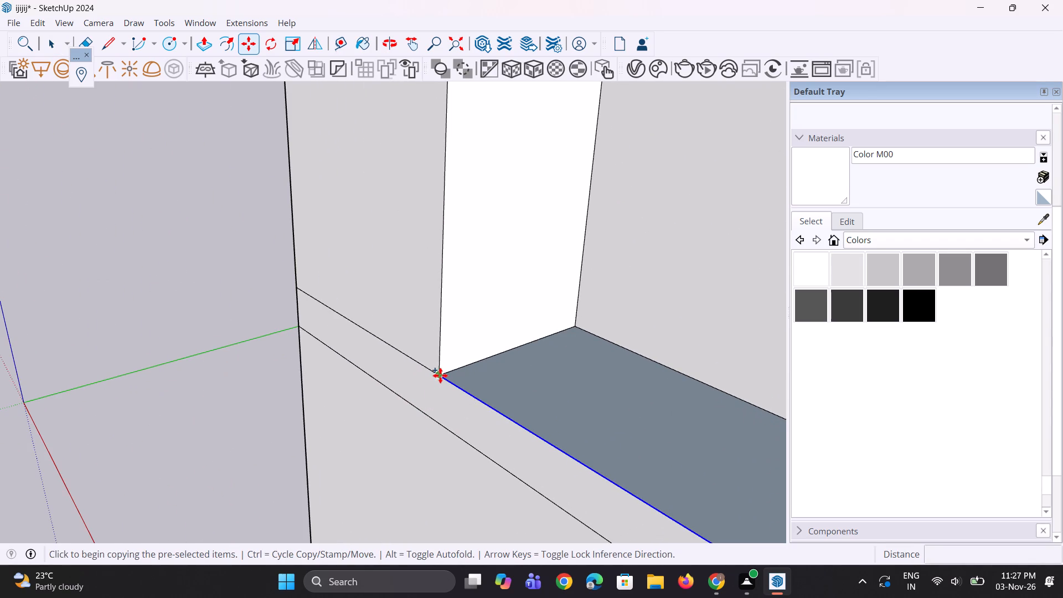
click(440, 375)
click(455, 372)
key(space)
key(space)
click(270, 427)
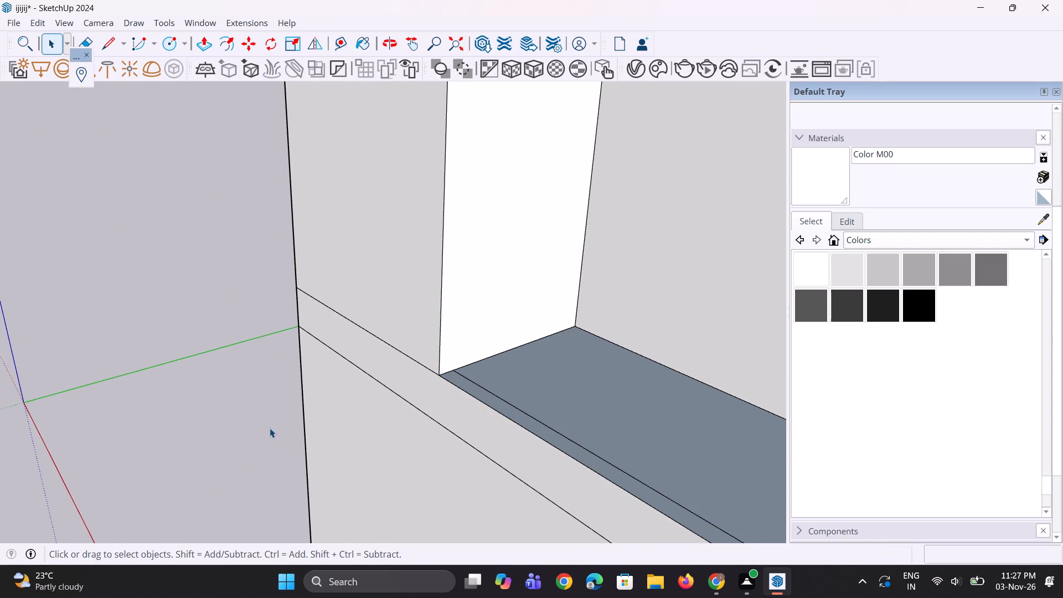
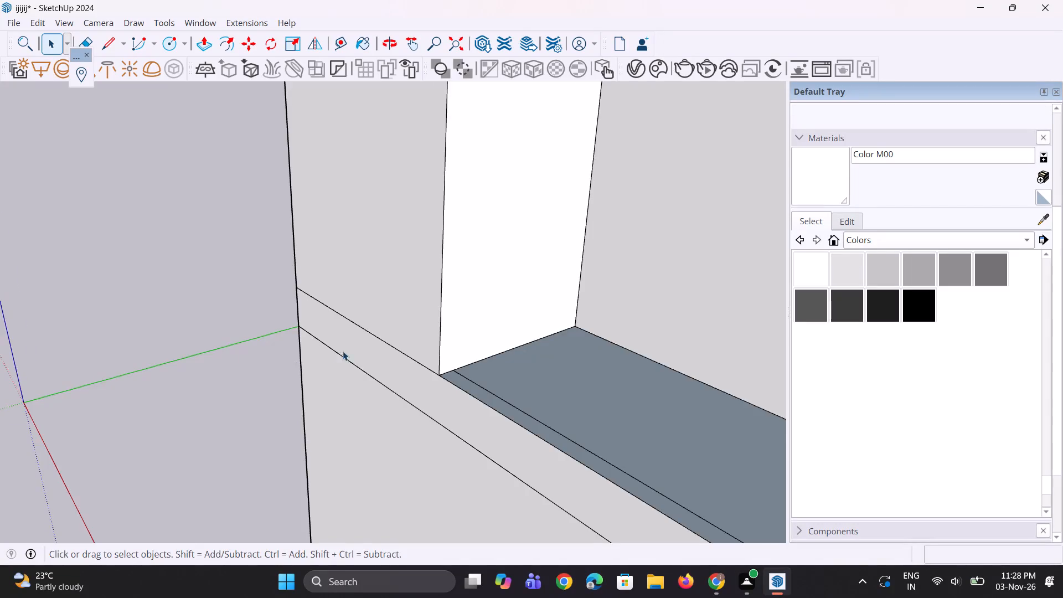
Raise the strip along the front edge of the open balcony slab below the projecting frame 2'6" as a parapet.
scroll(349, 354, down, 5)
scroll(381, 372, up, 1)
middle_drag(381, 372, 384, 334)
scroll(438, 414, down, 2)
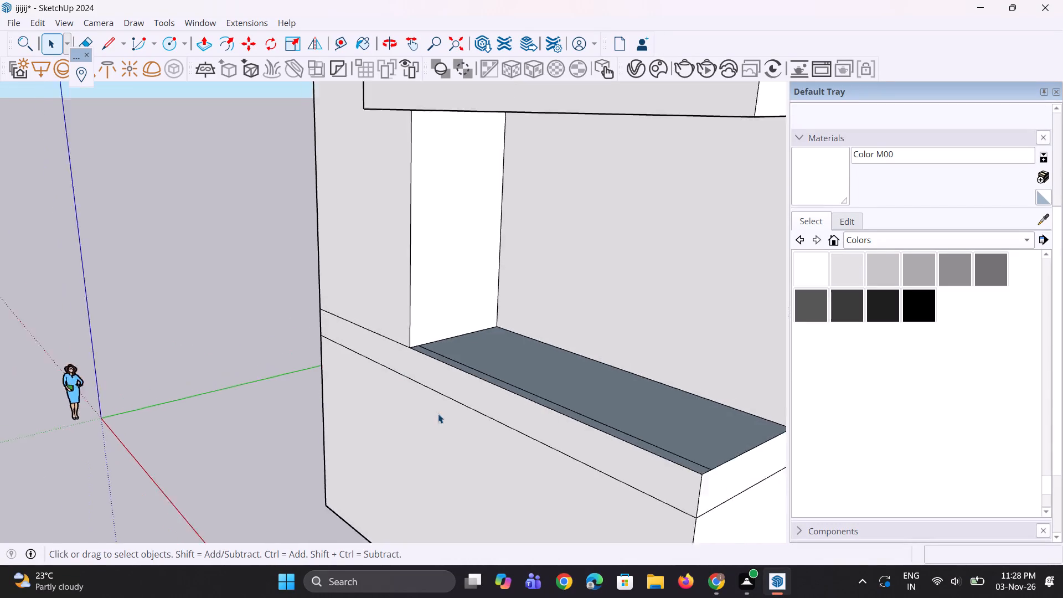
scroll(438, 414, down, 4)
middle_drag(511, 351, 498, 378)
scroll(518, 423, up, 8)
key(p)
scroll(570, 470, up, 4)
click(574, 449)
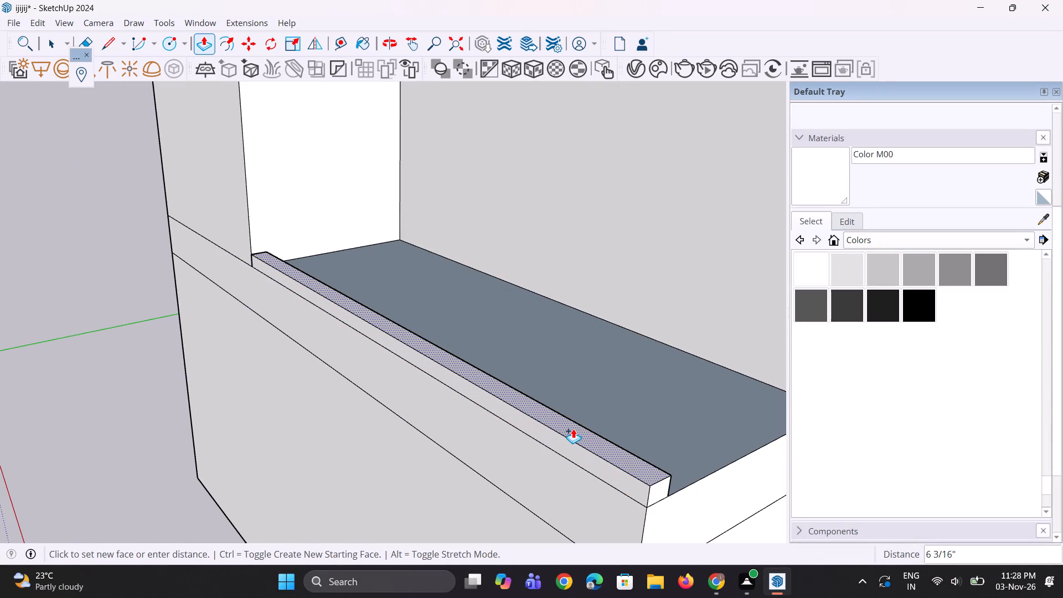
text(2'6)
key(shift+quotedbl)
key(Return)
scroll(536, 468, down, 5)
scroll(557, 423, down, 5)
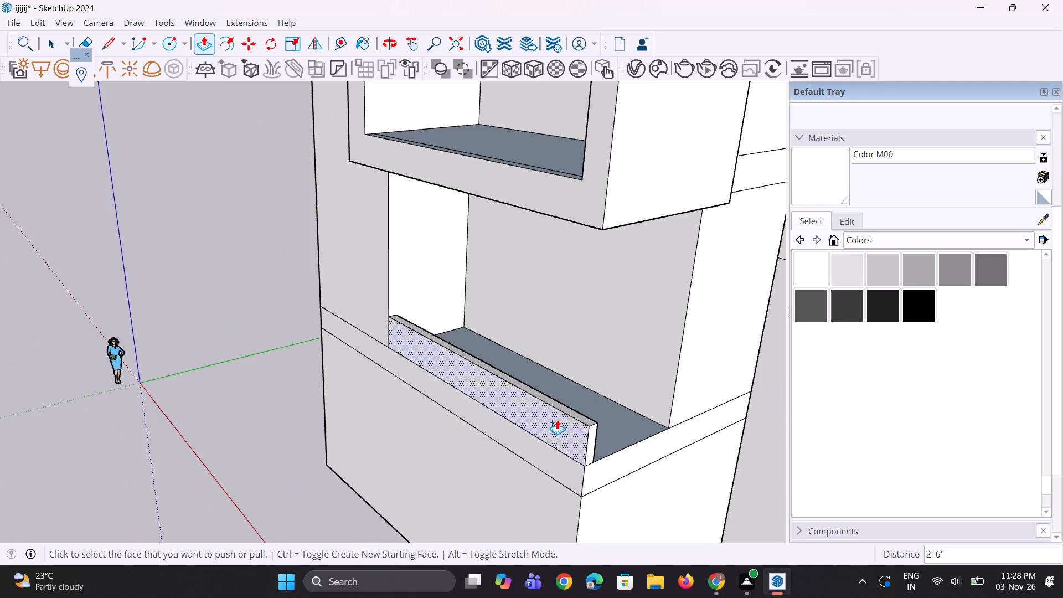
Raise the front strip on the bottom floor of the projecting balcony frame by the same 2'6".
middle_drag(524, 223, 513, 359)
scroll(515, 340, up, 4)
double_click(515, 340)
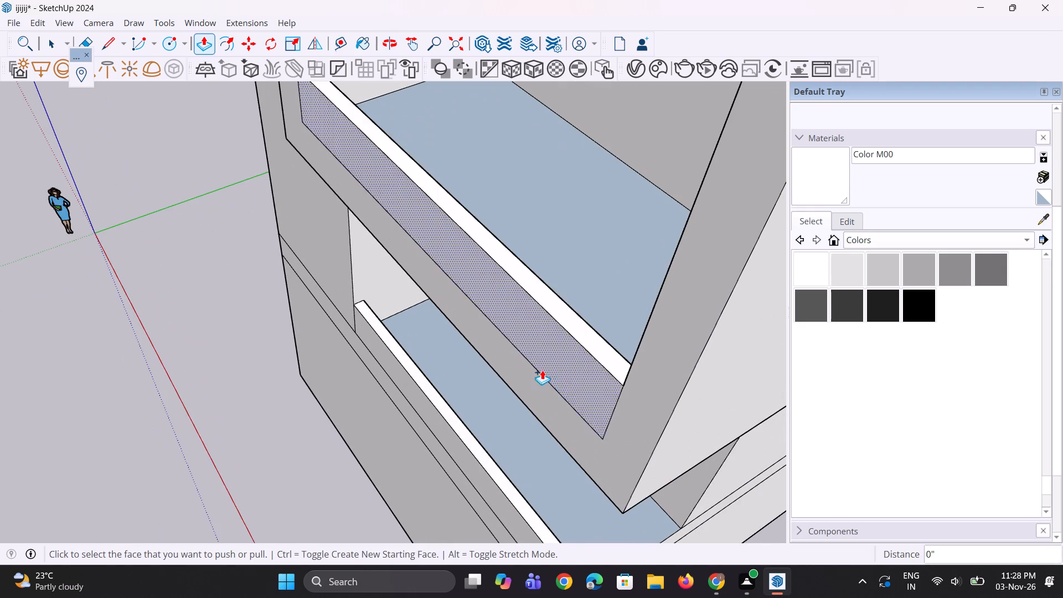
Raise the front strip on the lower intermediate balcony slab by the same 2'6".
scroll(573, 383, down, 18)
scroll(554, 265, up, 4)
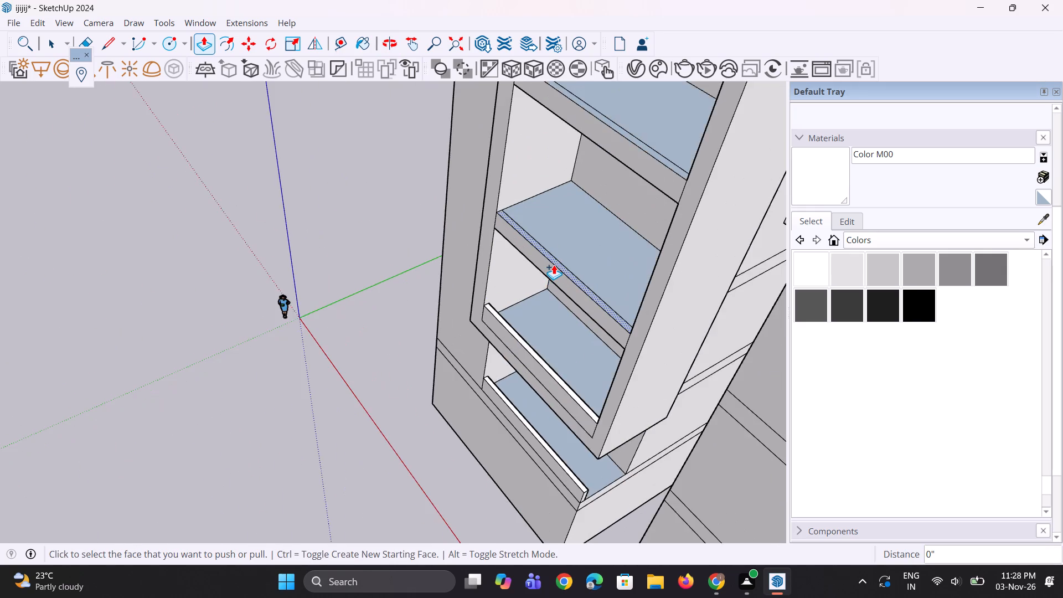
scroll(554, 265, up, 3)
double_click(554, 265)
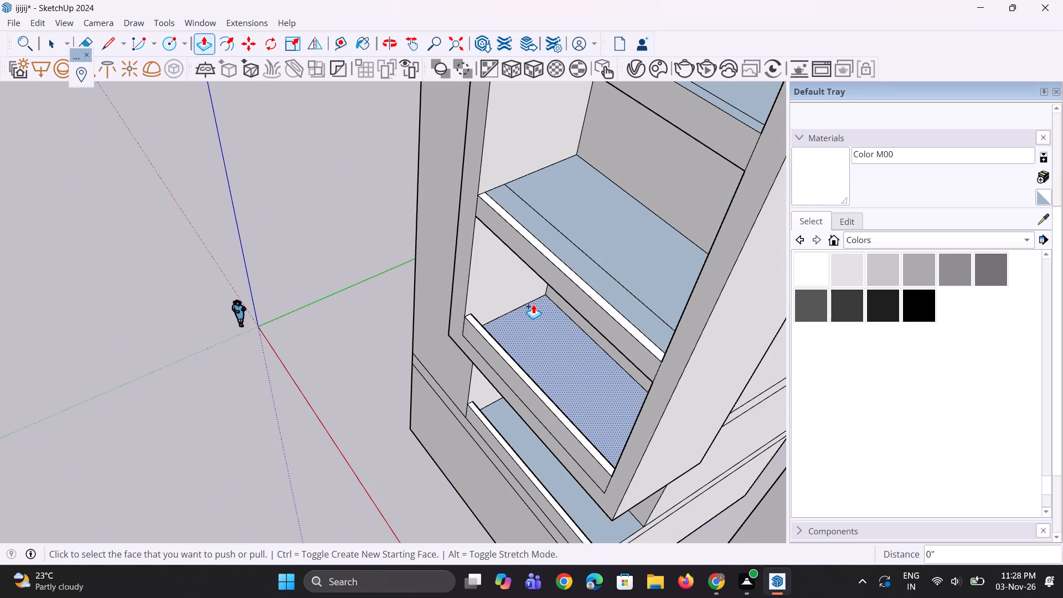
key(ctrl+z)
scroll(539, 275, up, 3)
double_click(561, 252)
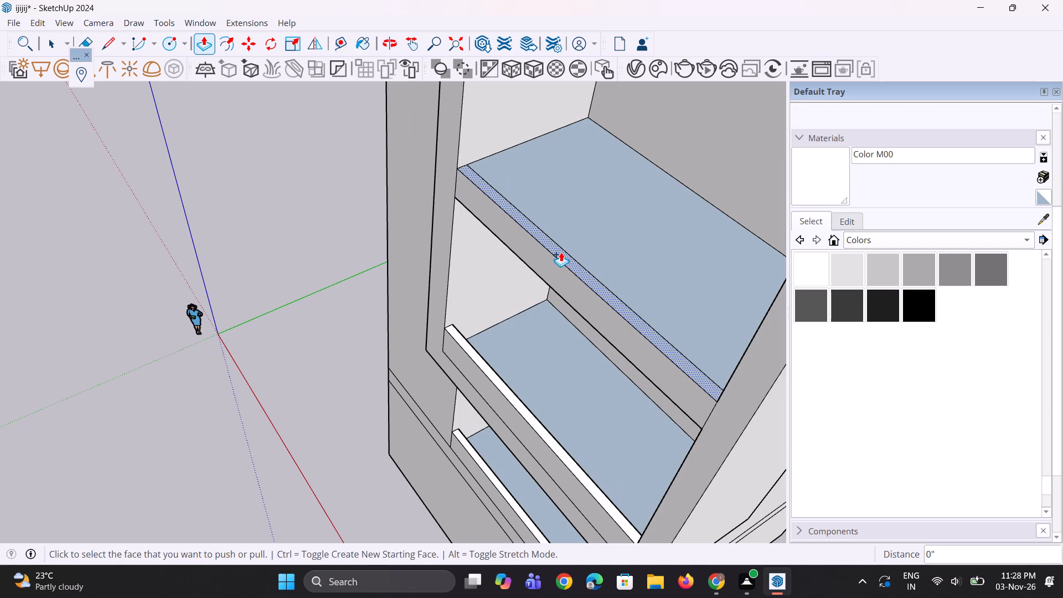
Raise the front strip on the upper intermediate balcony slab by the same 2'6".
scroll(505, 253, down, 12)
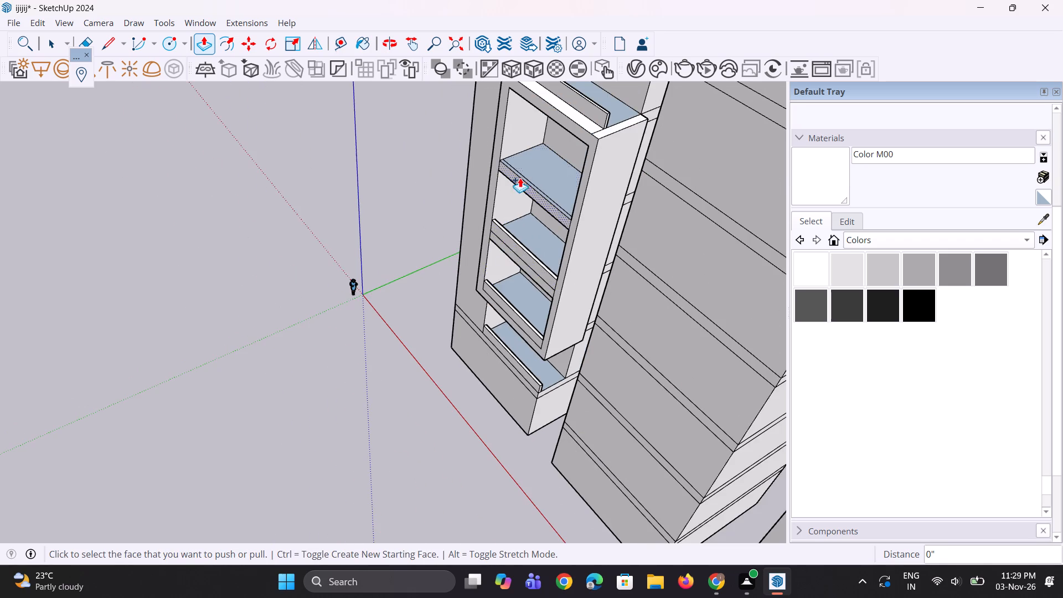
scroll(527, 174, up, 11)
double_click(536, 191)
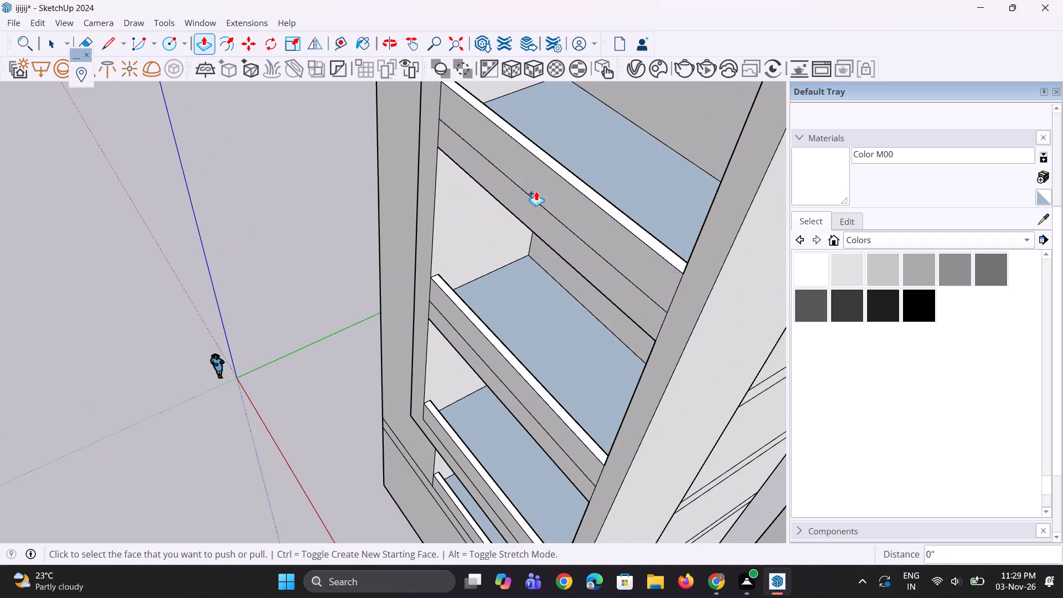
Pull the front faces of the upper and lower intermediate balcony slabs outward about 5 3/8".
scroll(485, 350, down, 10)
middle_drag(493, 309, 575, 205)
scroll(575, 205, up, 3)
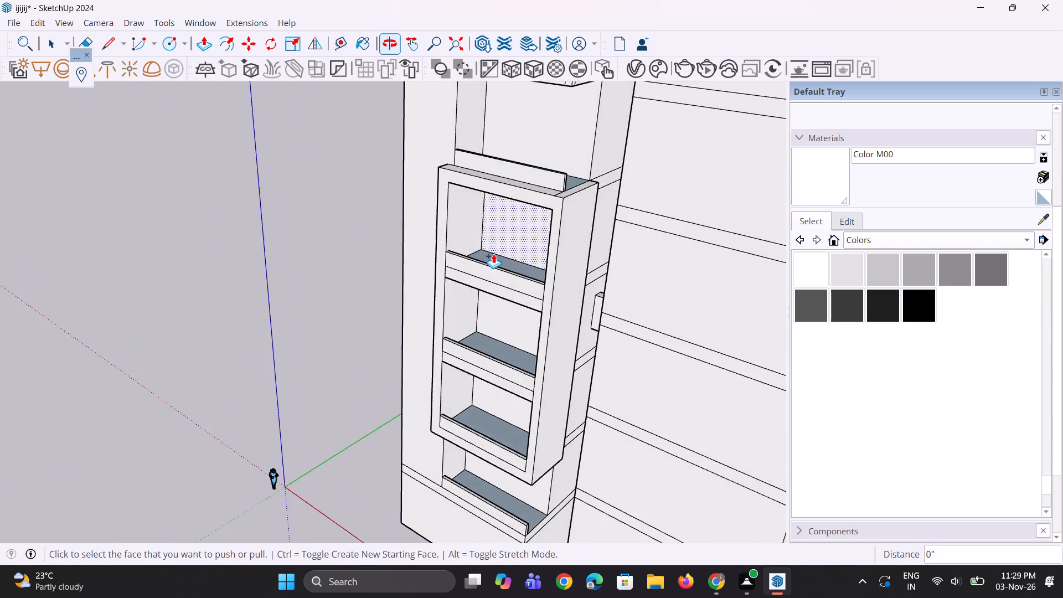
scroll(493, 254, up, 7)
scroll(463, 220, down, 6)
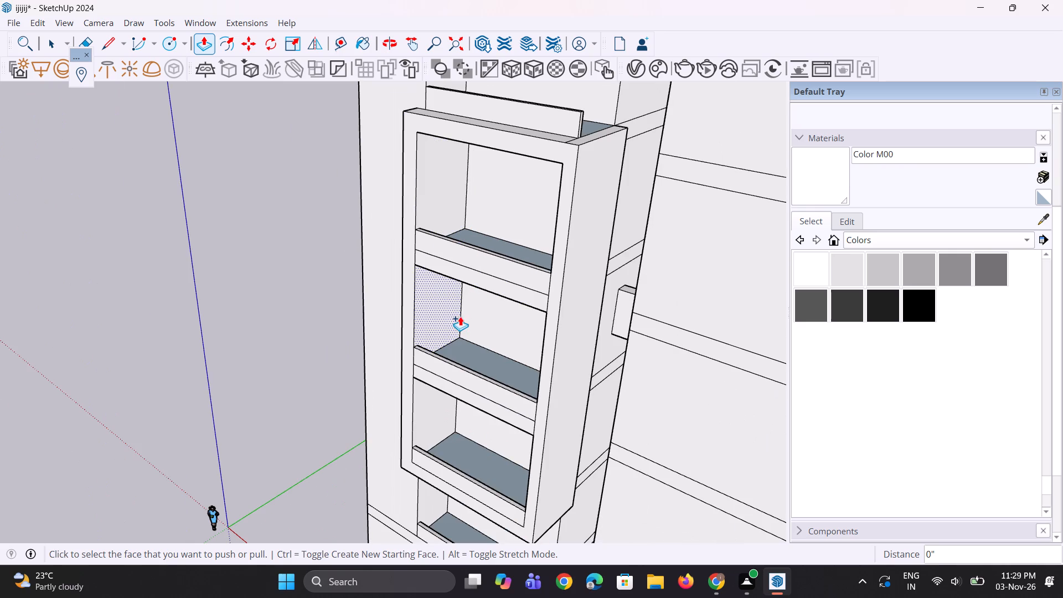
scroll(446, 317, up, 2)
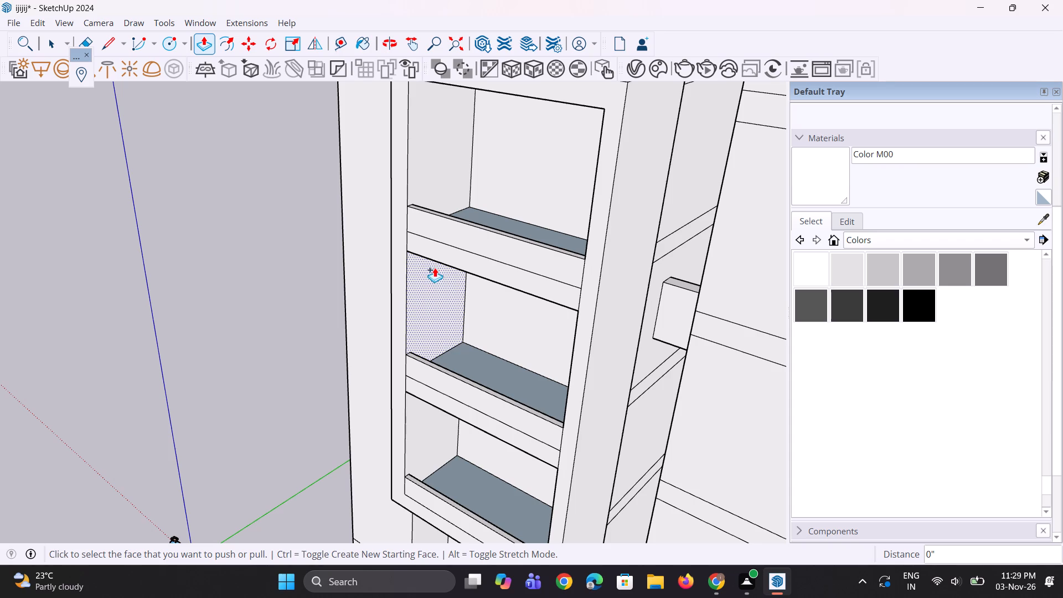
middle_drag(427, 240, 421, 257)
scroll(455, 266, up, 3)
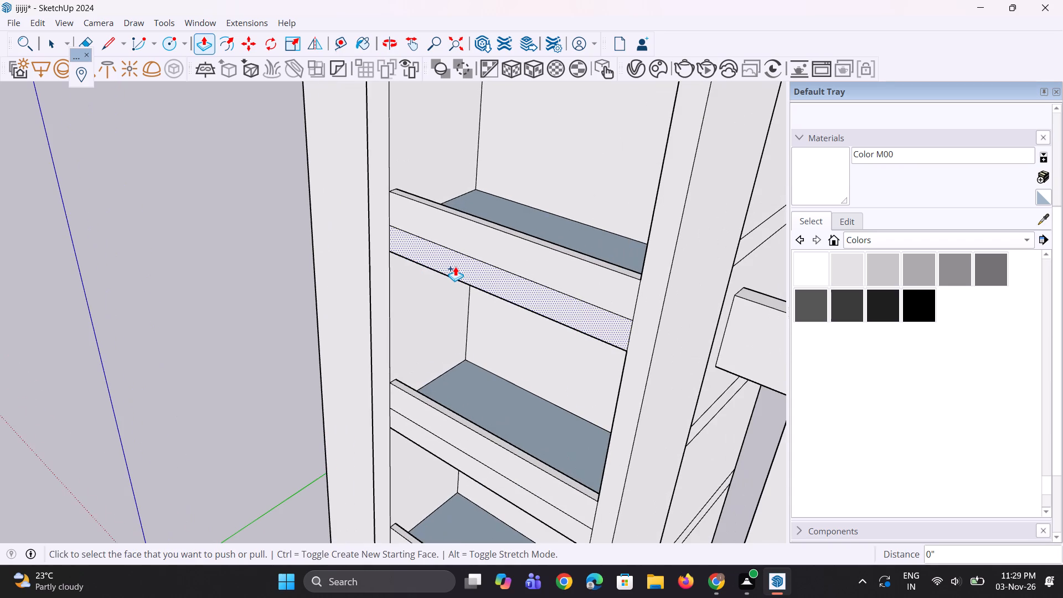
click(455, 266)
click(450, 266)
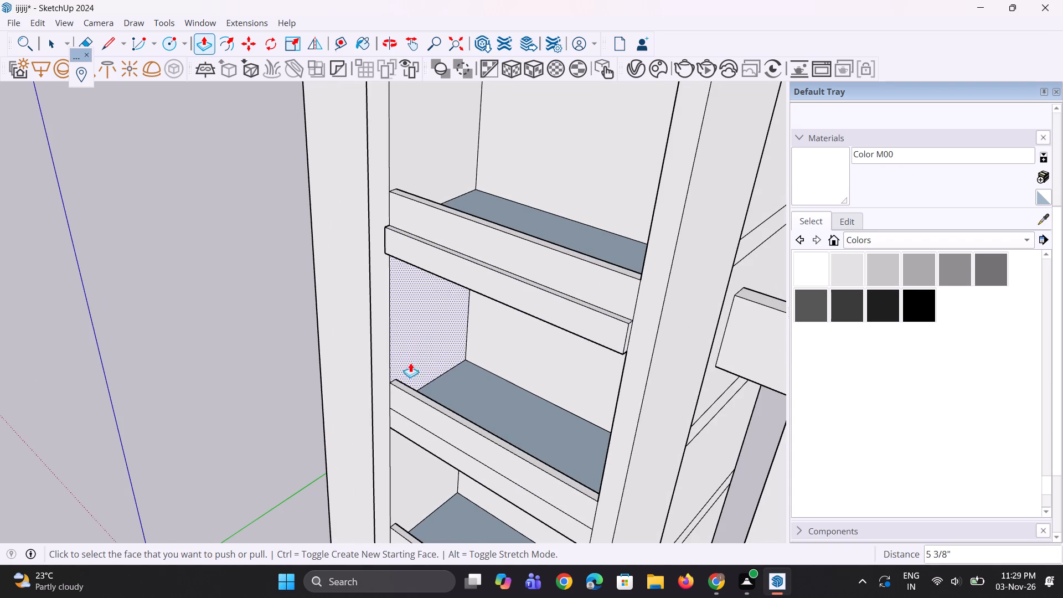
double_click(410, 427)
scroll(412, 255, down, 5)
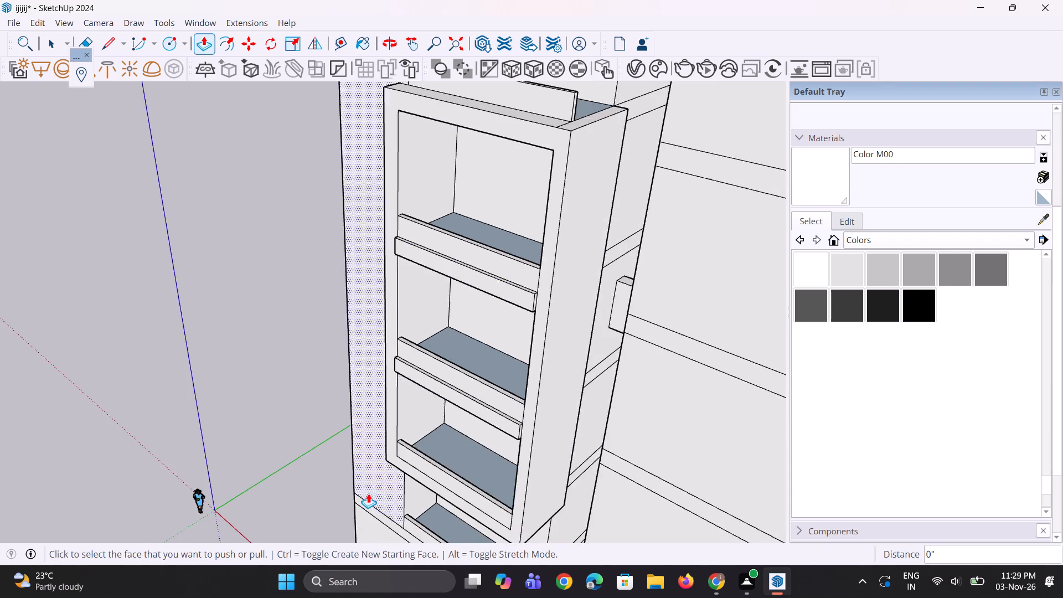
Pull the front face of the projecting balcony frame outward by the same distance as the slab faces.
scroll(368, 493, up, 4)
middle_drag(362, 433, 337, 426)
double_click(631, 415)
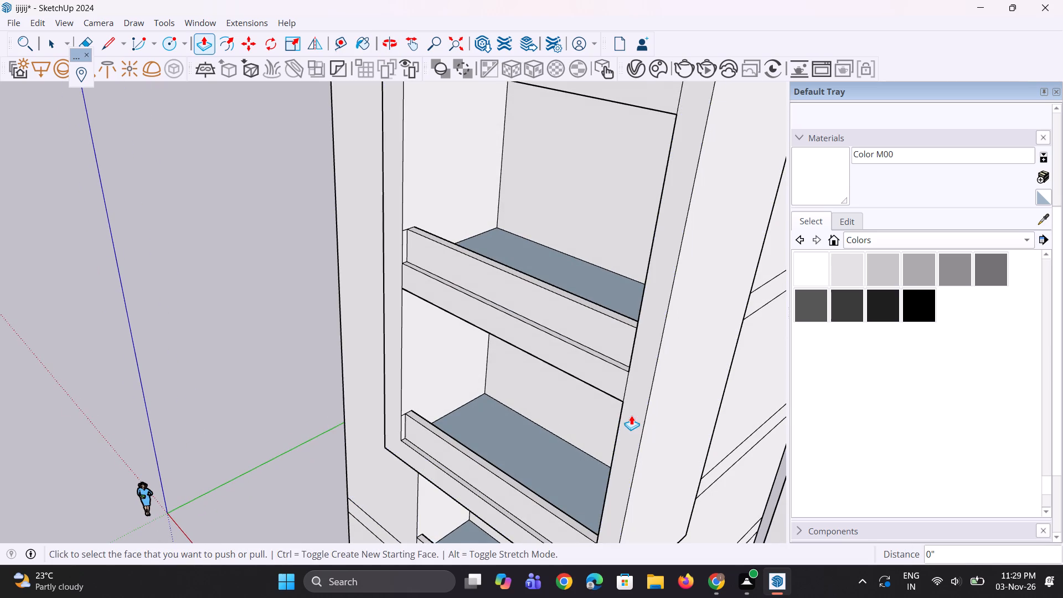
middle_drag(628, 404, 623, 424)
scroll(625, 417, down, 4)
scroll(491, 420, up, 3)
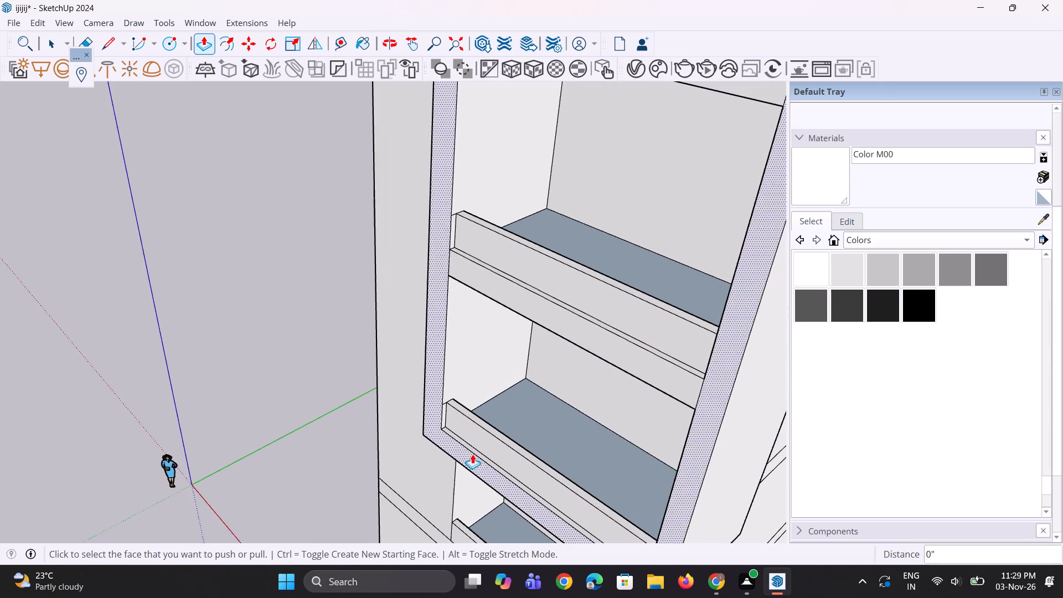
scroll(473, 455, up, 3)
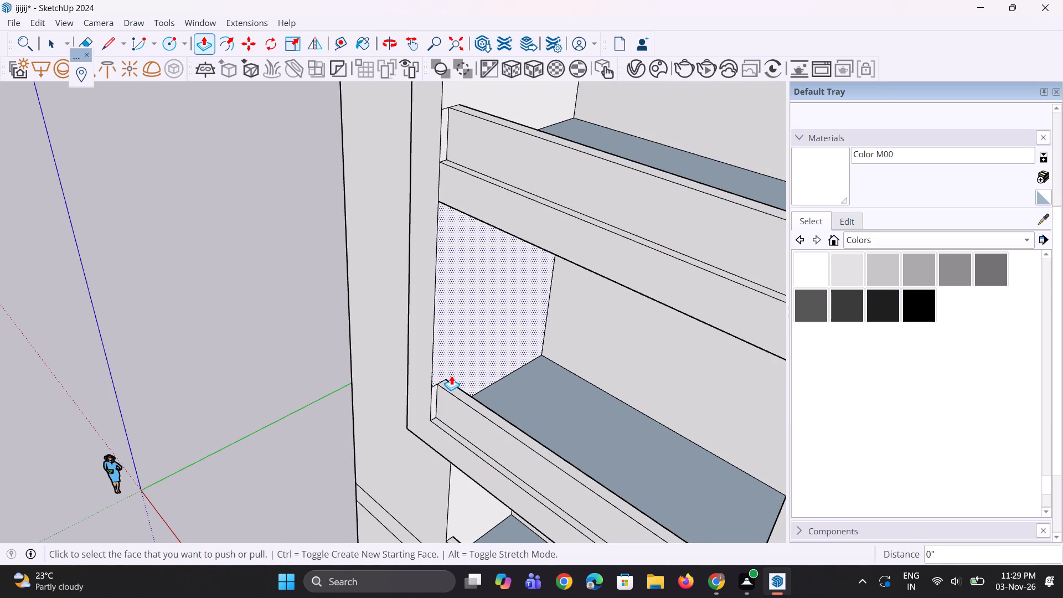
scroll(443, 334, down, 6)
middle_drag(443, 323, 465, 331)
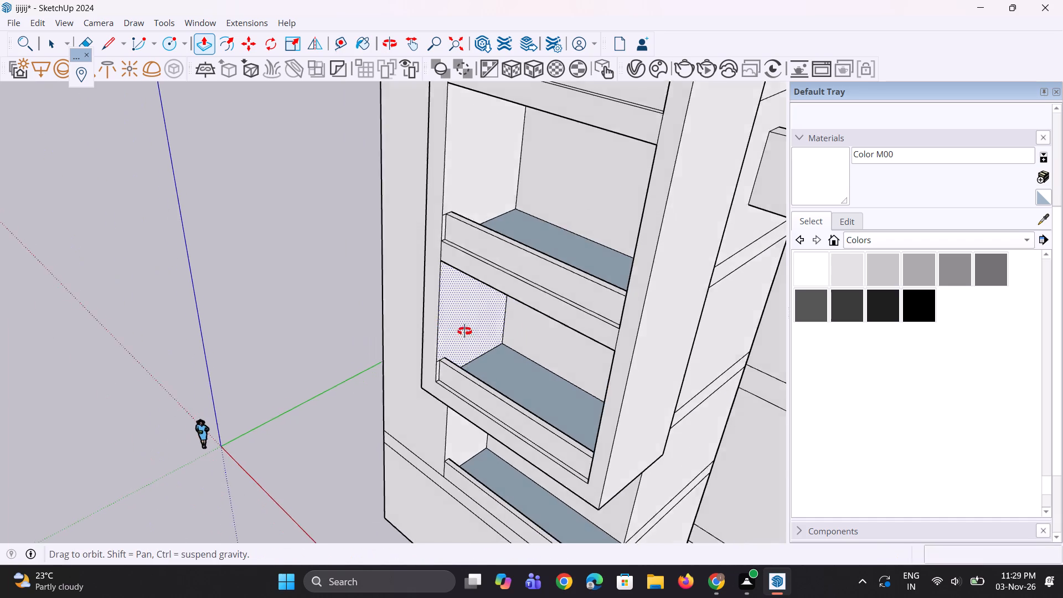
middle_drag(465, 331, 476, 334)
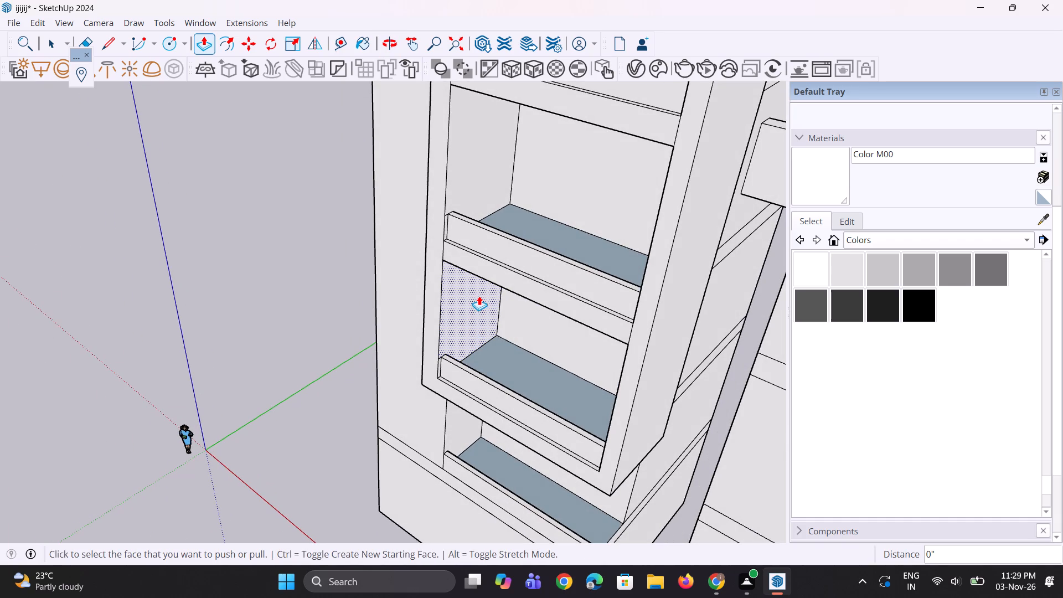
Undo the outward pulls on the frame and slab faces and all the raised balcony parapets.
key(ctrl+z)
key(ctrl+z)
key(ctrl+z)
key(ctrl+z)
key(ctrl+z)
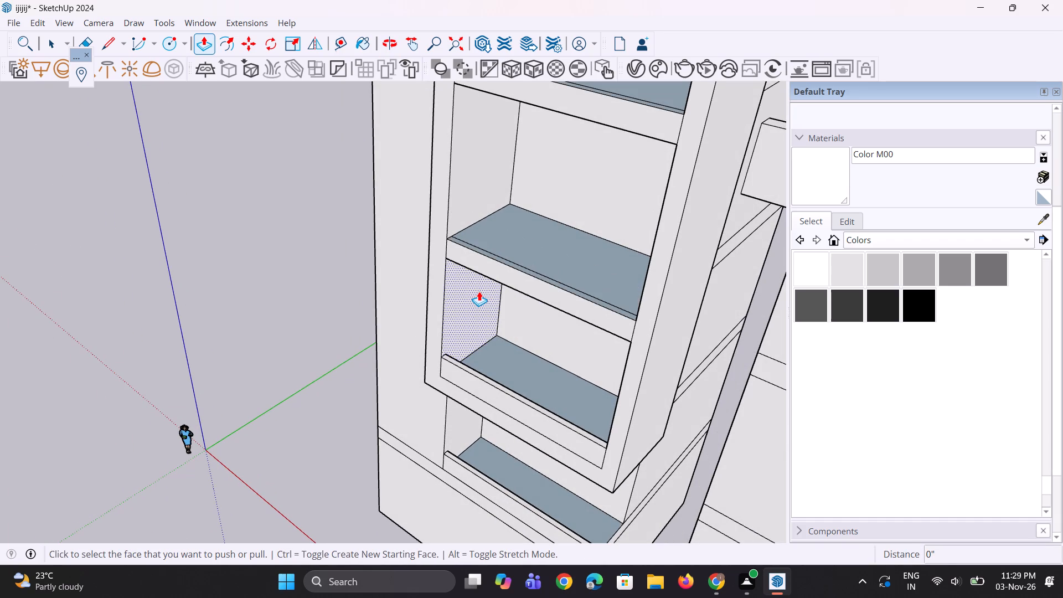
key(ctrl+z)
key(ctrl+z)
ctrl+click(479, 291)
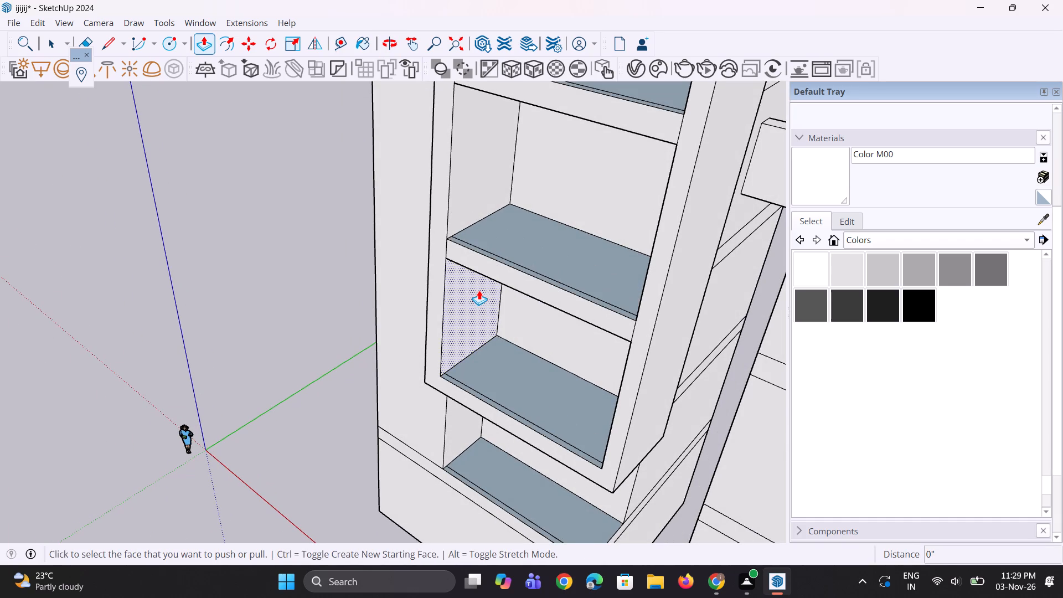
Undo the copied front edge lines on the projecting frame's bottom floor and on the open balcony slab below it.
scroll(483, 296, down, 11)
scroll(498, 169, up, 1)
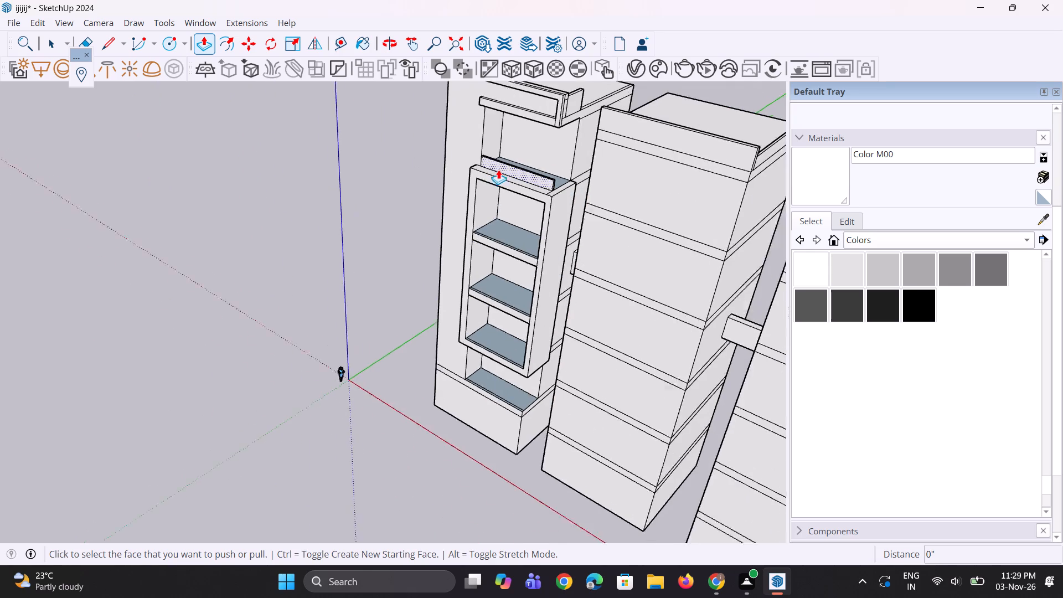
scroll(498, 169, up, 4)
key(ctrl+z)
key(ctrl+z)
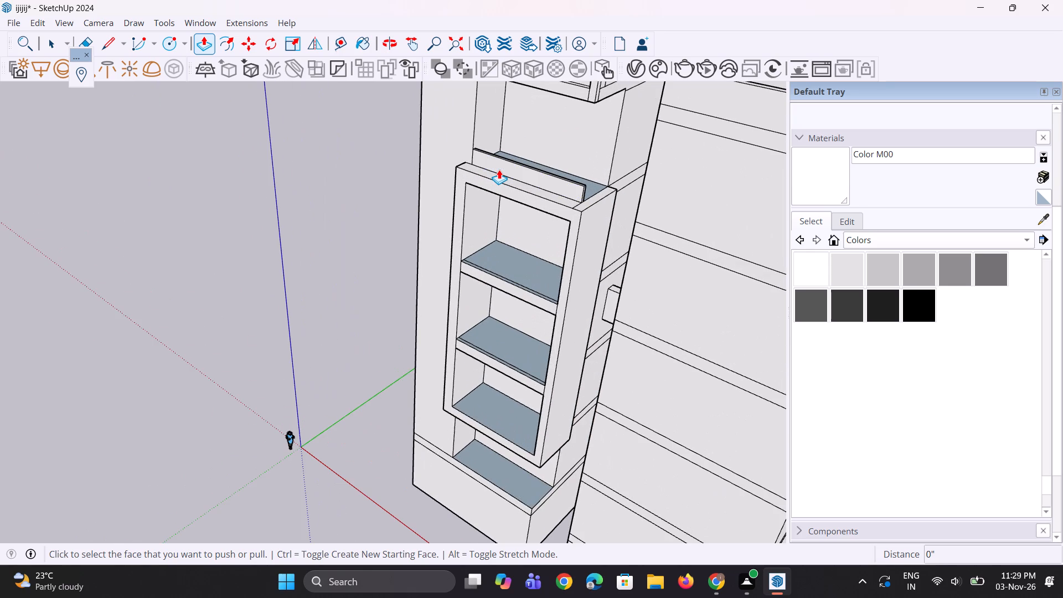
Copy the exposed side edge of the open balcony slab below the projecting frame 8" inward across its floor.
key(space)
key(space)
key(space)
scroll(477, 422, up, 4)
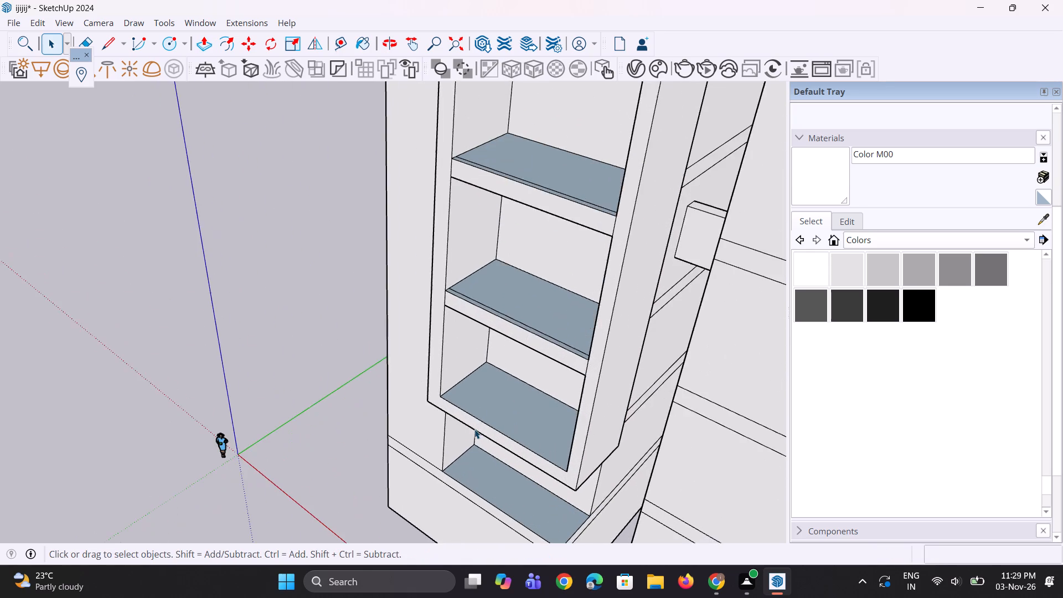
scroll(472, 475, up, 3)
scroll(478, 363, down, 4)
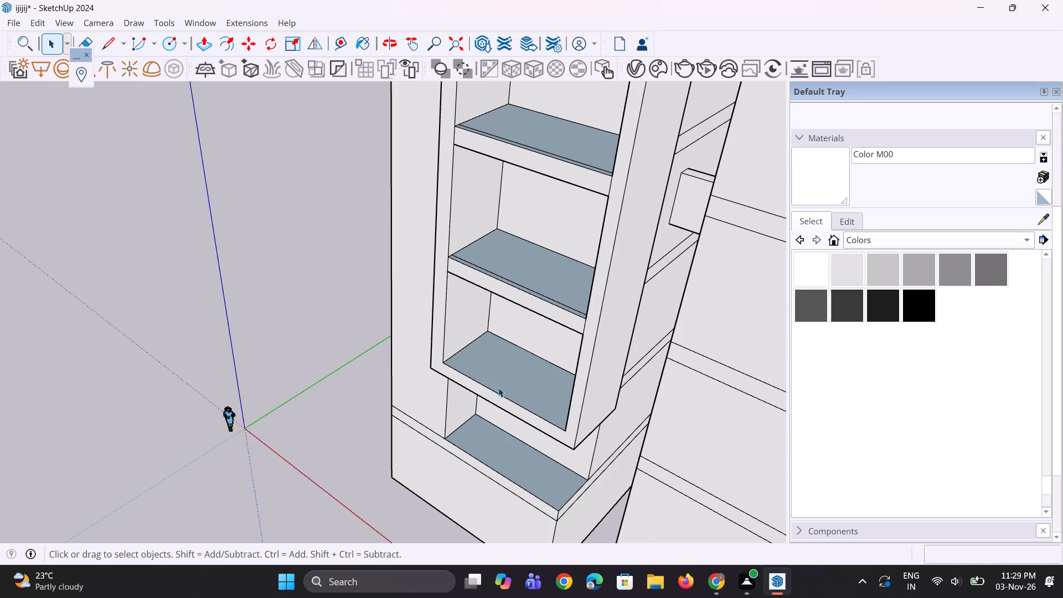
scroll(500, 385, down, 3)
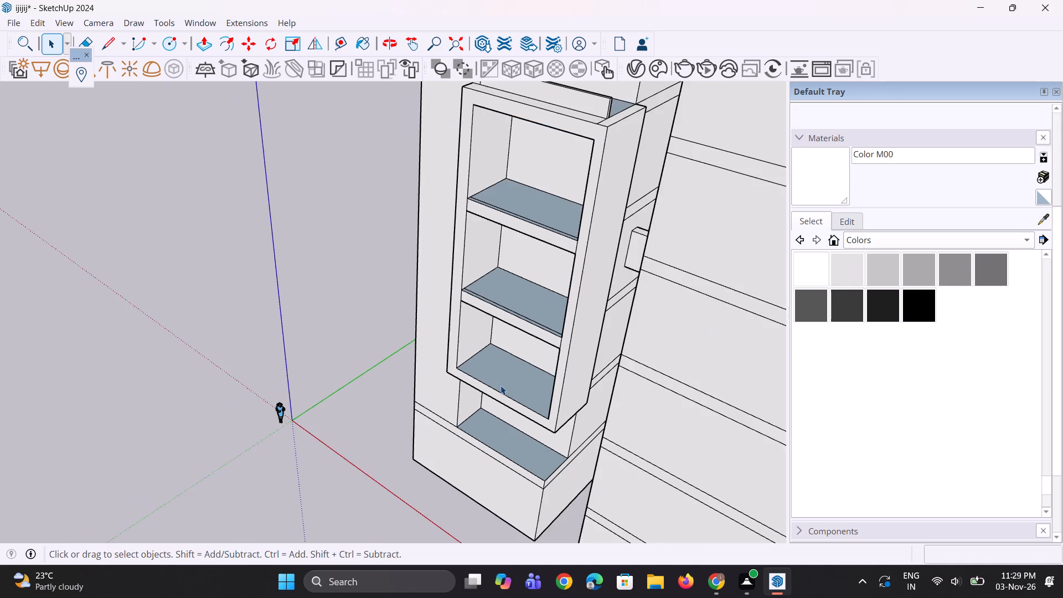
scroll(500, 385, down, 3)
scroll(596, 427, up, 2)
scroll(540, 447, up, 3)
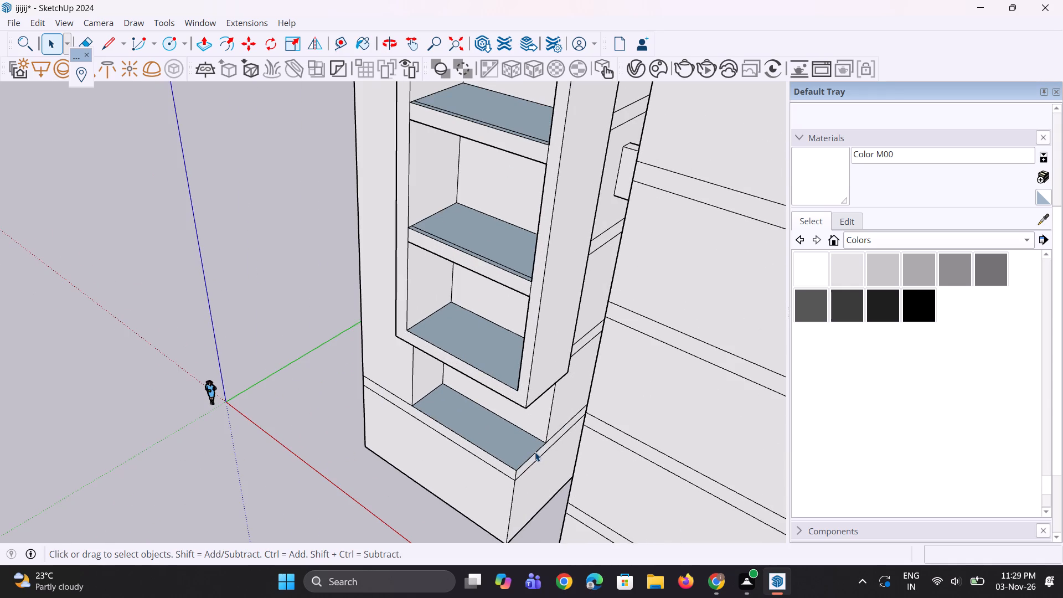
click(535, 452)
scroll(535, 452, up, 4)
key(m)
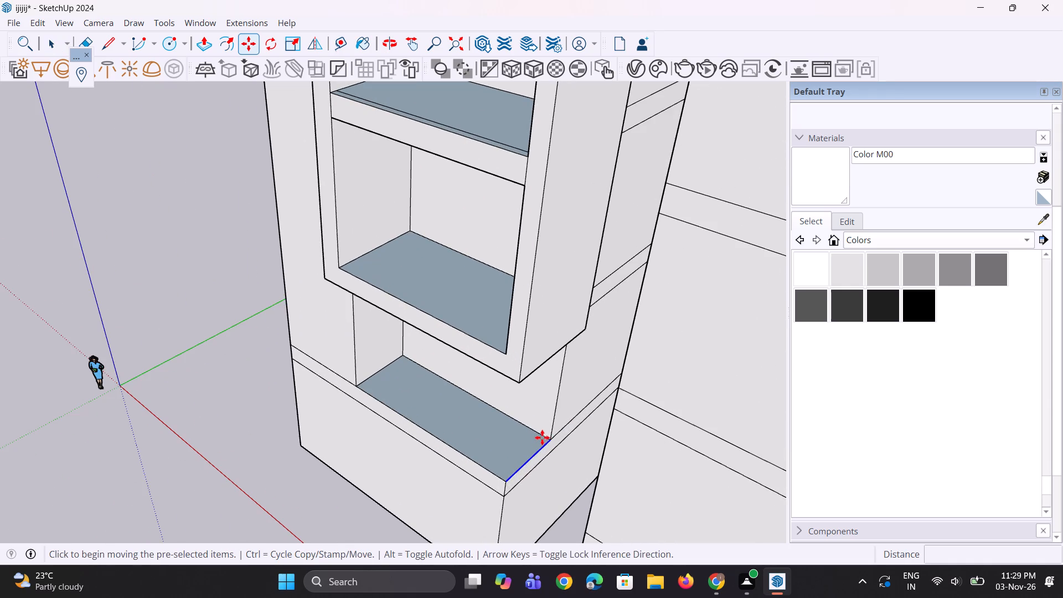
scroll(542, 437, up, 4)
click(558, 440)
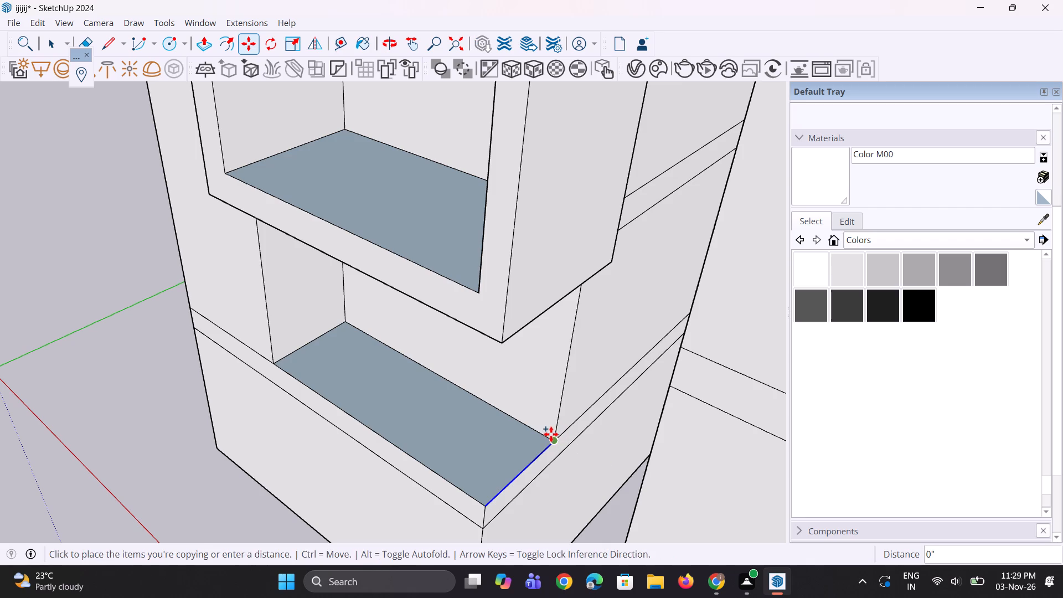
click(544, 431)
Raise the strip along the open balcony slab's exposed side edge about 6' 4 7/8" with Push/Pull.
key(p)
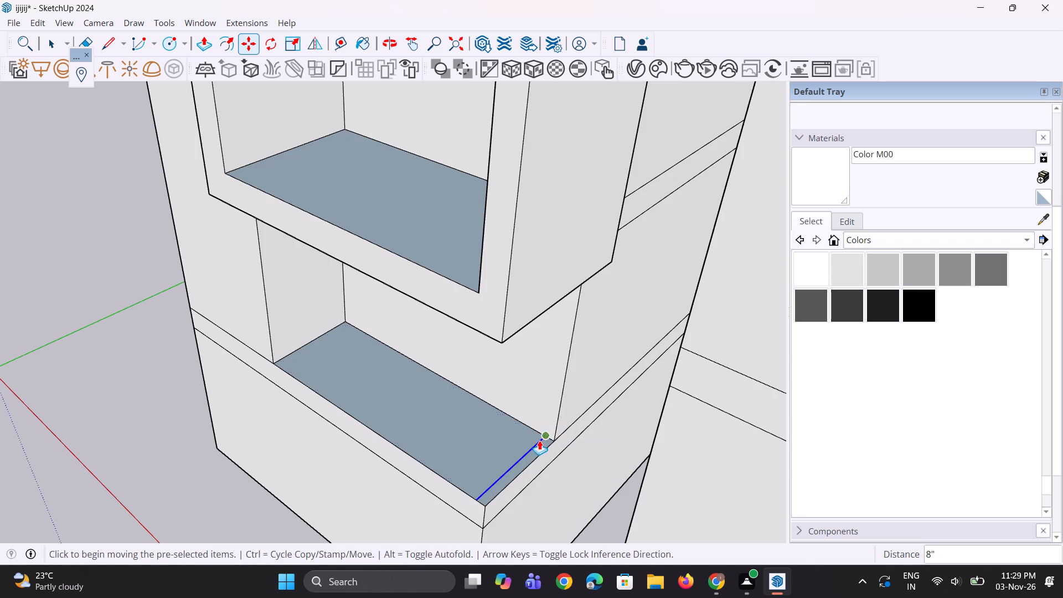
click(531, 448)
key(Escape)
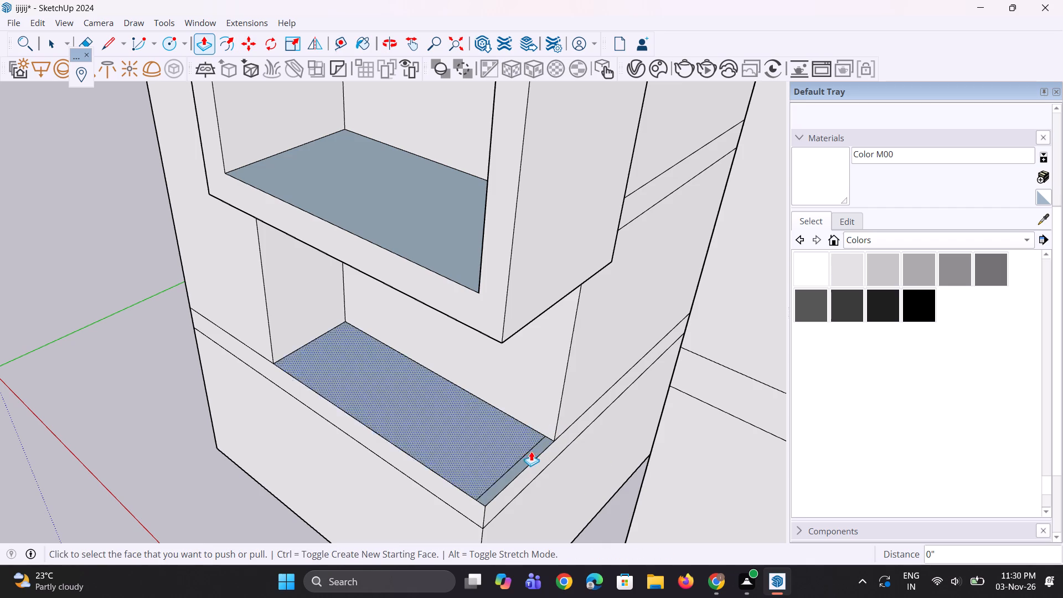
click(531, 458)
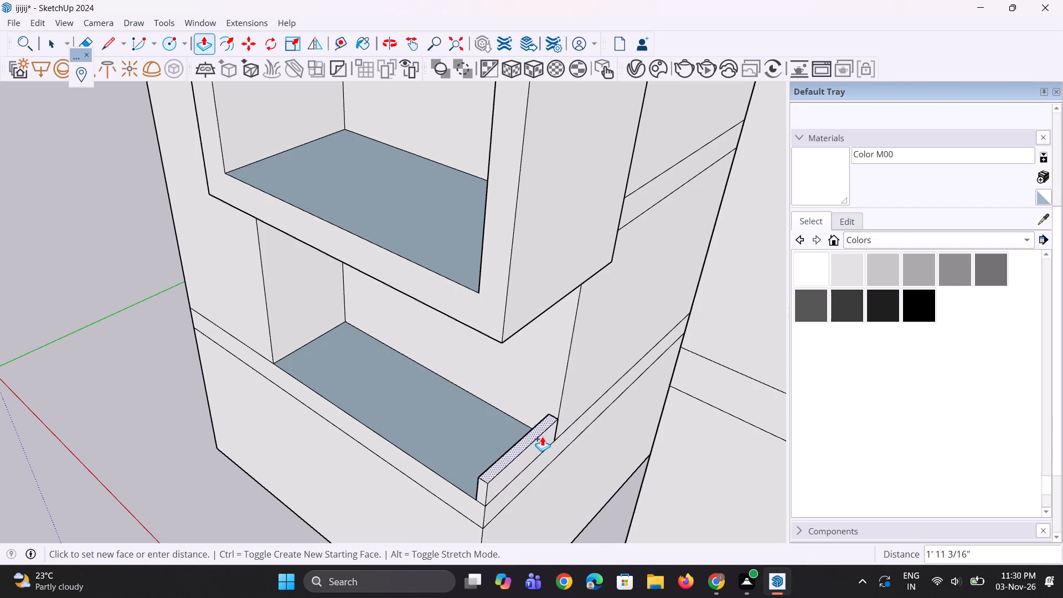
click(566, 384)
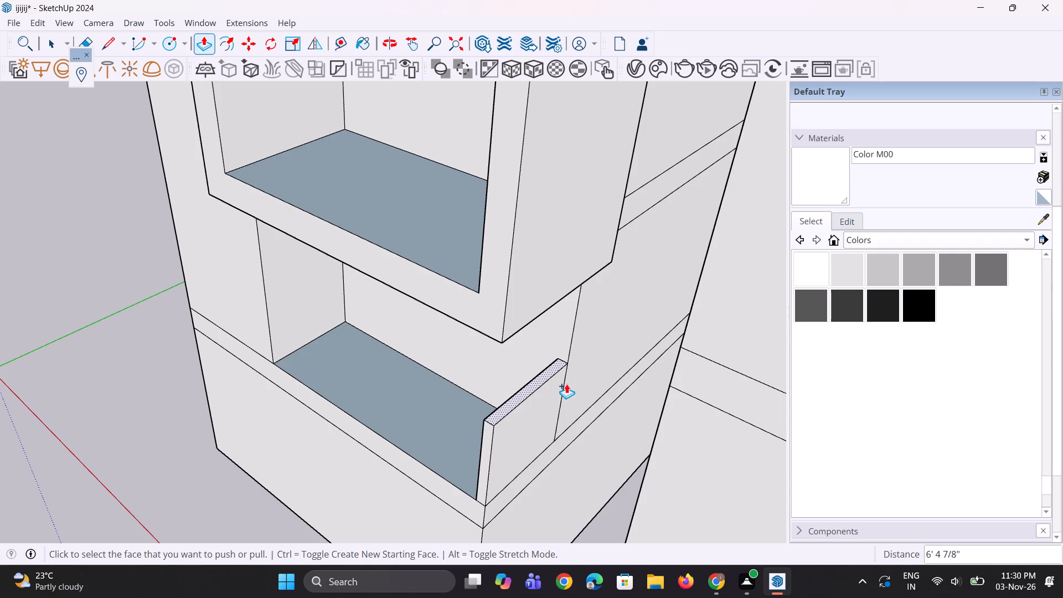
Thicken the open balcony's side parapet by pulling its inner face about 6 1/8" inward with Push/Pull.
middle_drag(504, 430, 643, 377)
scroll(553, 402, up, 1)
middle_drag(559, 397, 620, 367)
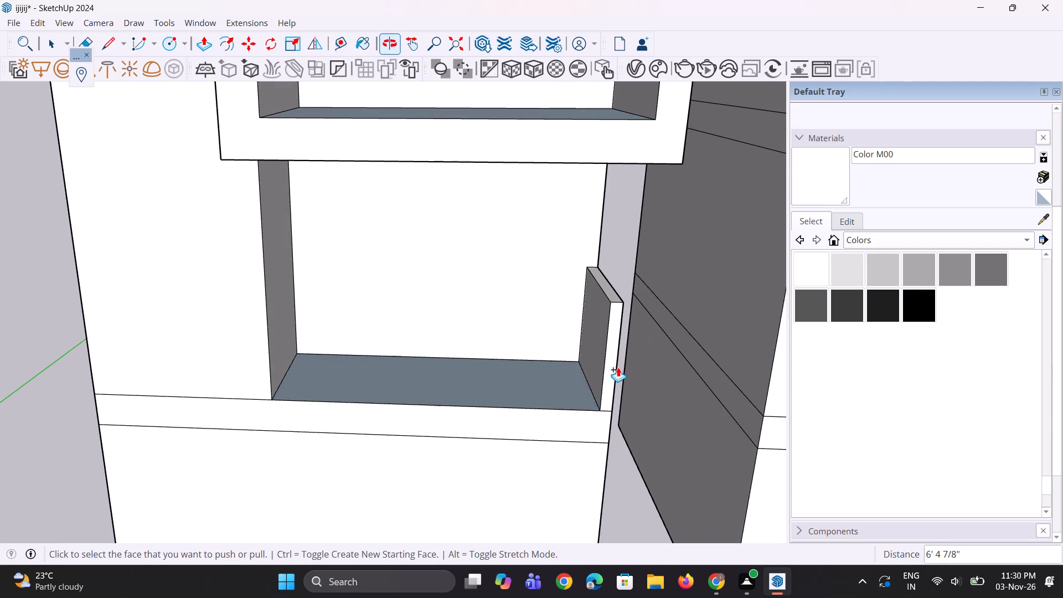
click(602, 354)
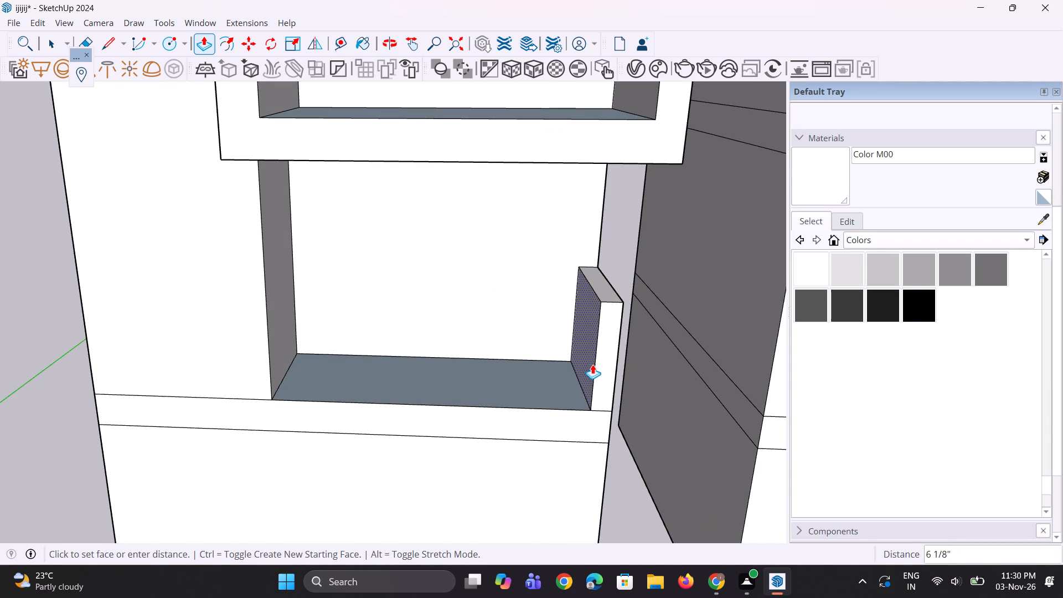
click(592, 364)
Remove the open balcony's side parapet by pushing its inner face about 1' 2 1/8" out to the slab edge.
middle_drag(596, 365, 557, 386)
scroll(576, 358, up, 2)
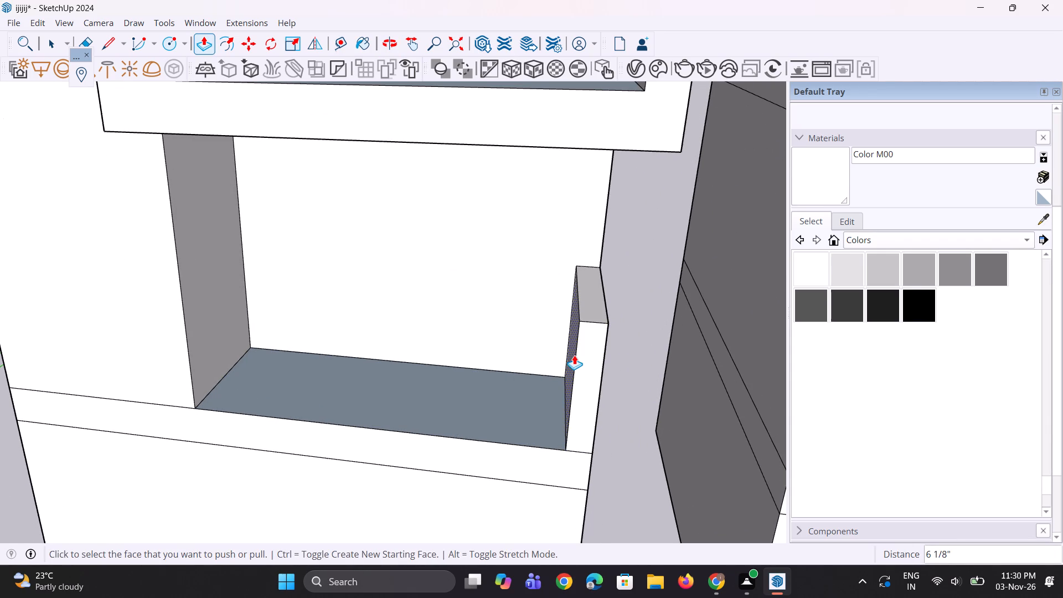
click(572, 355)
scroll(575, 317, down, 4)
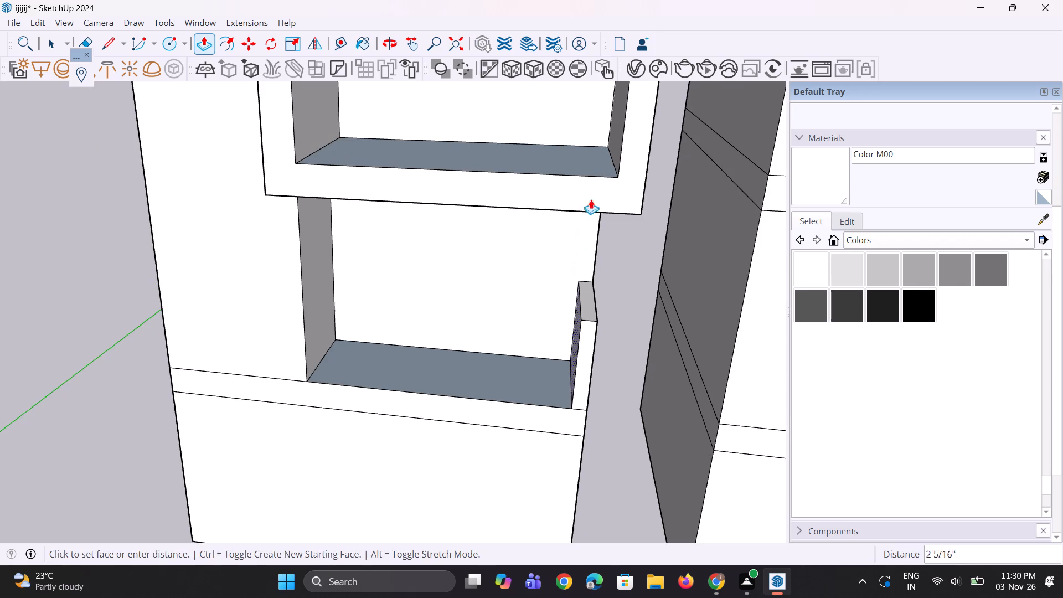
click(609, 156)
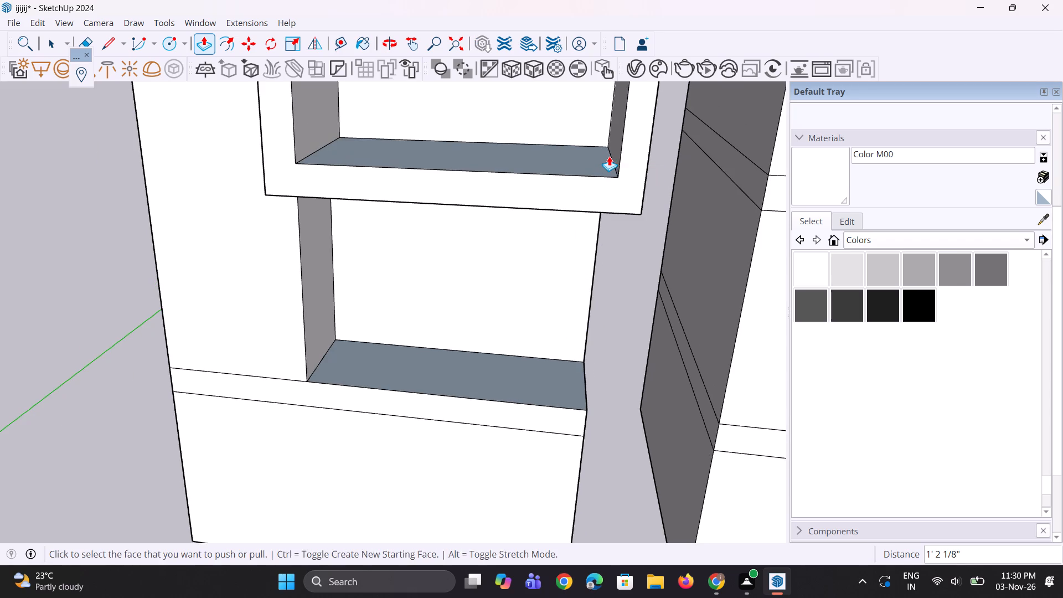
Lower the open balcony slab's floor slightly with Push/Pull, undoing the extra depth.
middle_drag(597, 294, 497, 295)
scroll(504, 295, down, 4)
click(513, 356)
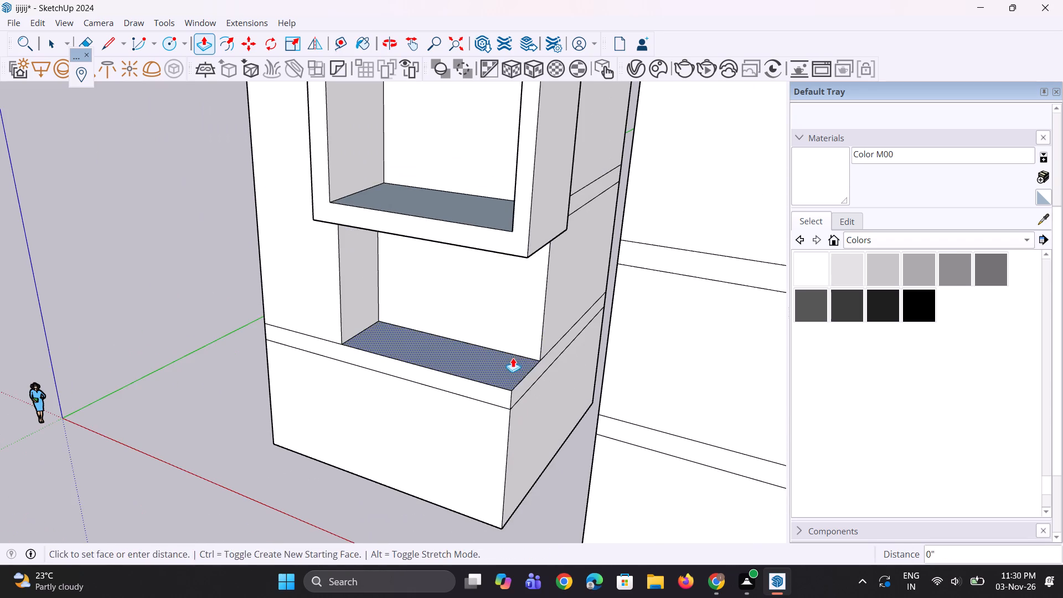
scroll(513, 358, up, 2)
drag(513, 360, 513, 374)
key(space)
key(space)
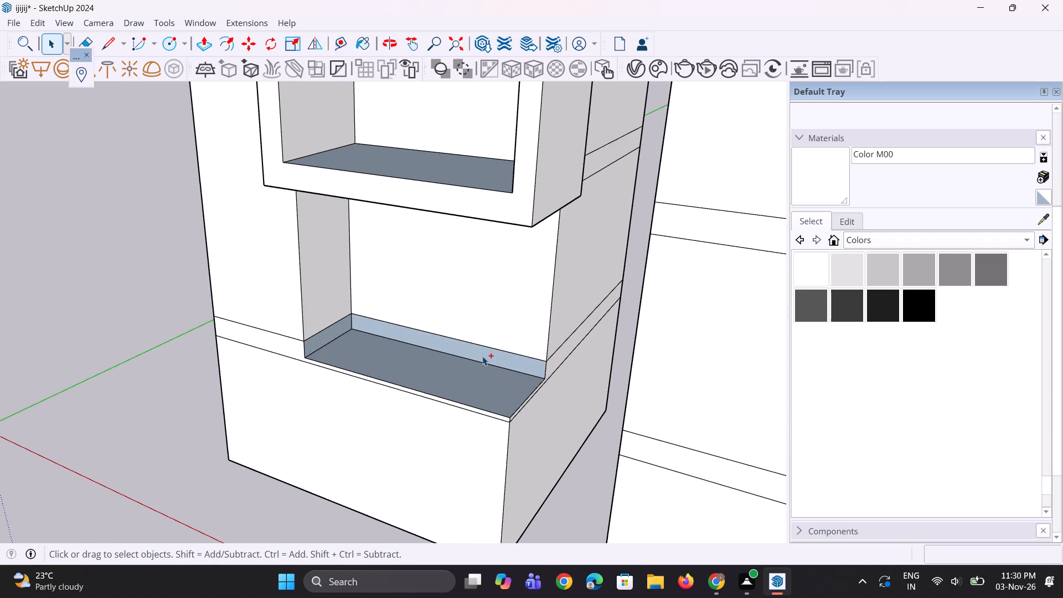
key(ctrl+z)
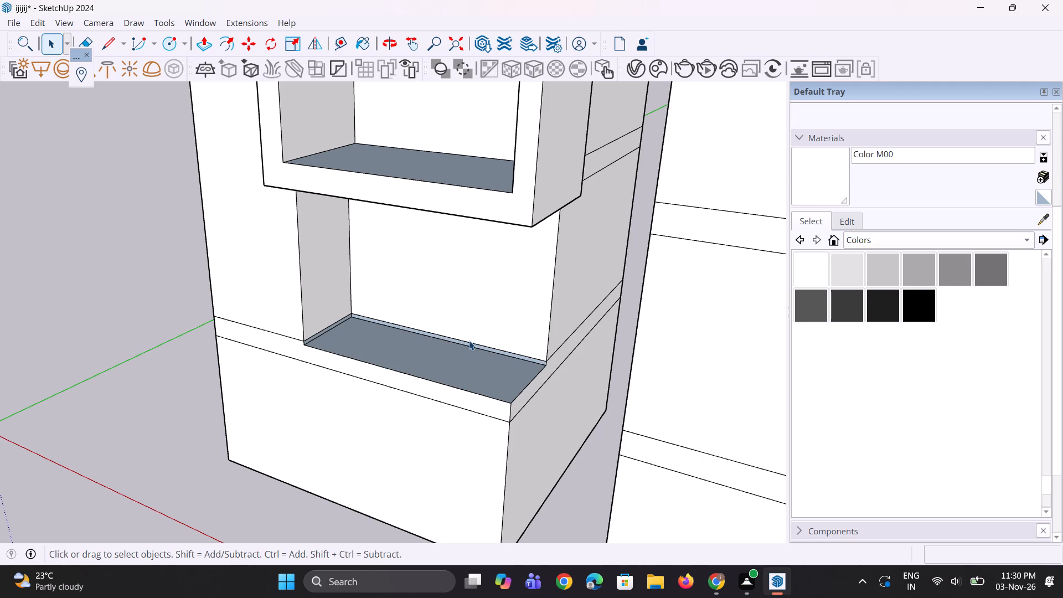
Copy the open balcony slab's exposed side edge 8" inward across its lowered floor.
scroll(469, 340, down, 5)
scroll(544, 453, up, 2)
scroll(490, 358, up, 3)
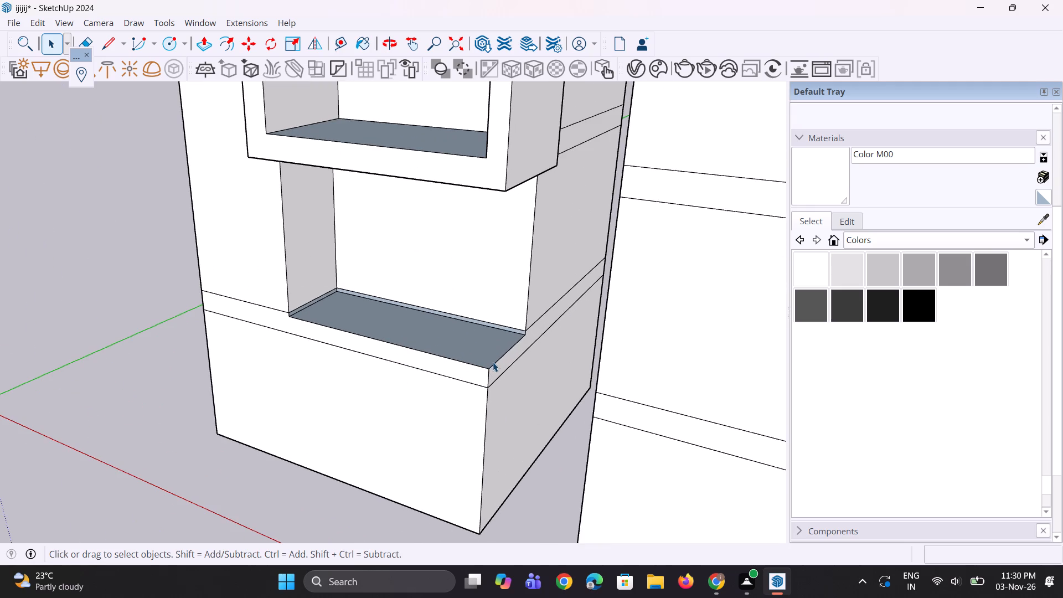
click(493, 363)
middle_drag(490, 369, 494, 415)
key(m)
scroll(494, 415, up, 2)
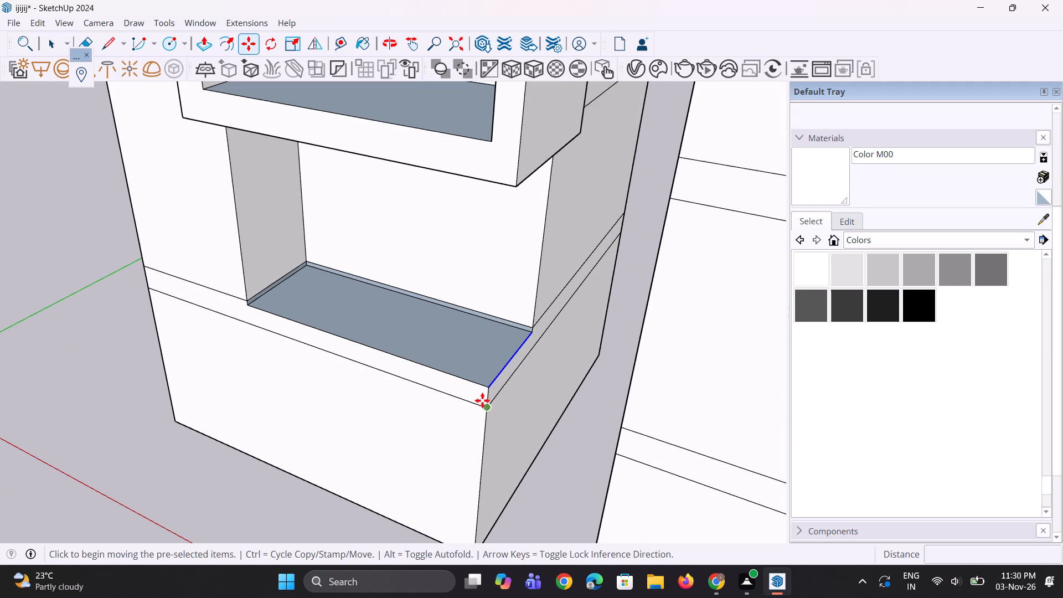
click(487, 386)
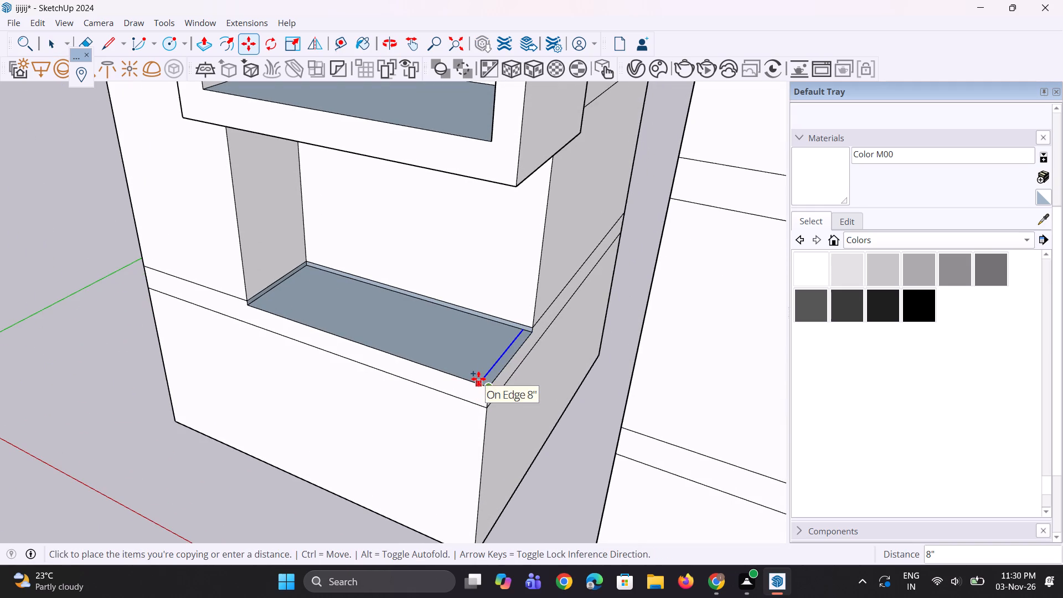
click(478, 379)
Raise the 8" strip along the open balcony slab's side edge about 6' 3" with Push/Pull.
key(p)
scroll(505, 373, up, 2)
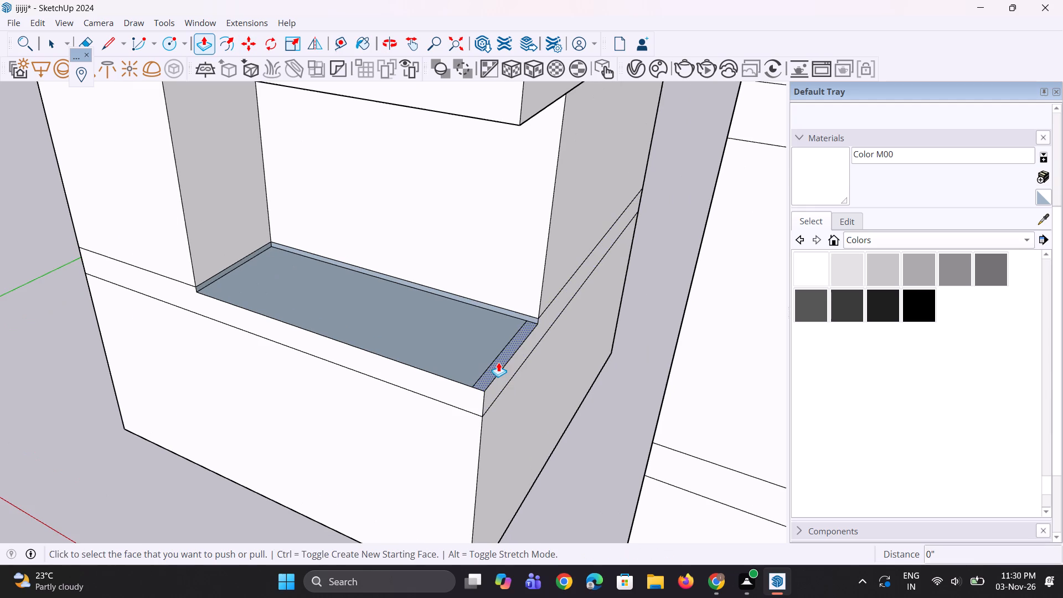
click(498, 362)
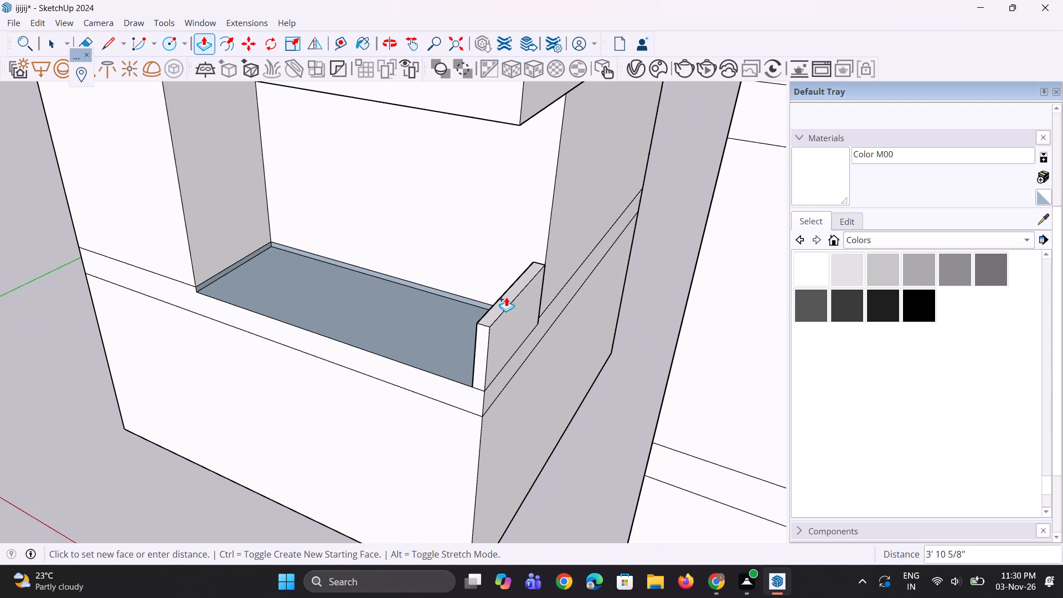
click(515, 258)
scroll(498, 350, down, 4)
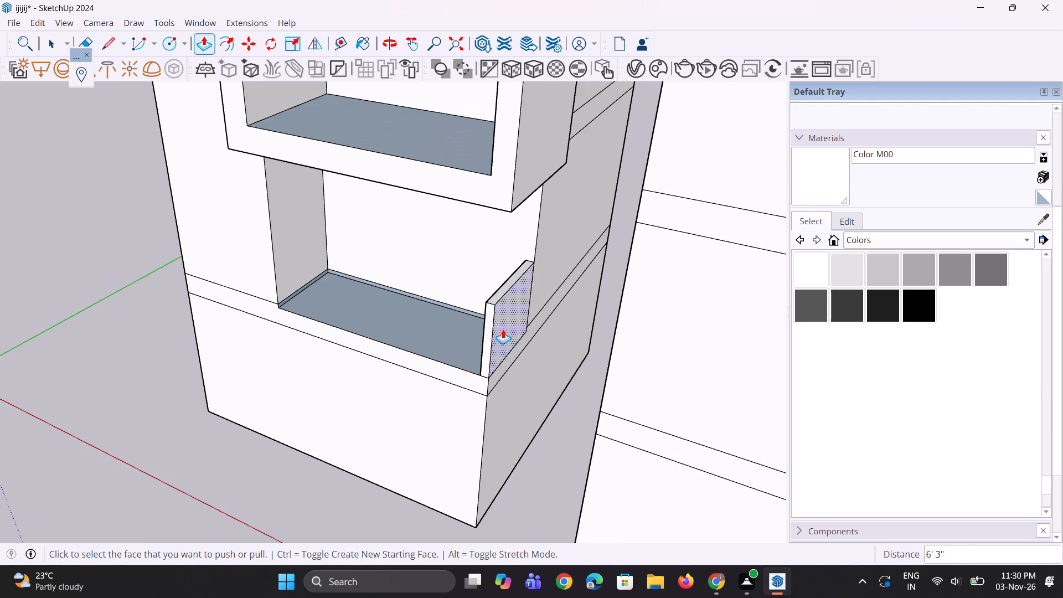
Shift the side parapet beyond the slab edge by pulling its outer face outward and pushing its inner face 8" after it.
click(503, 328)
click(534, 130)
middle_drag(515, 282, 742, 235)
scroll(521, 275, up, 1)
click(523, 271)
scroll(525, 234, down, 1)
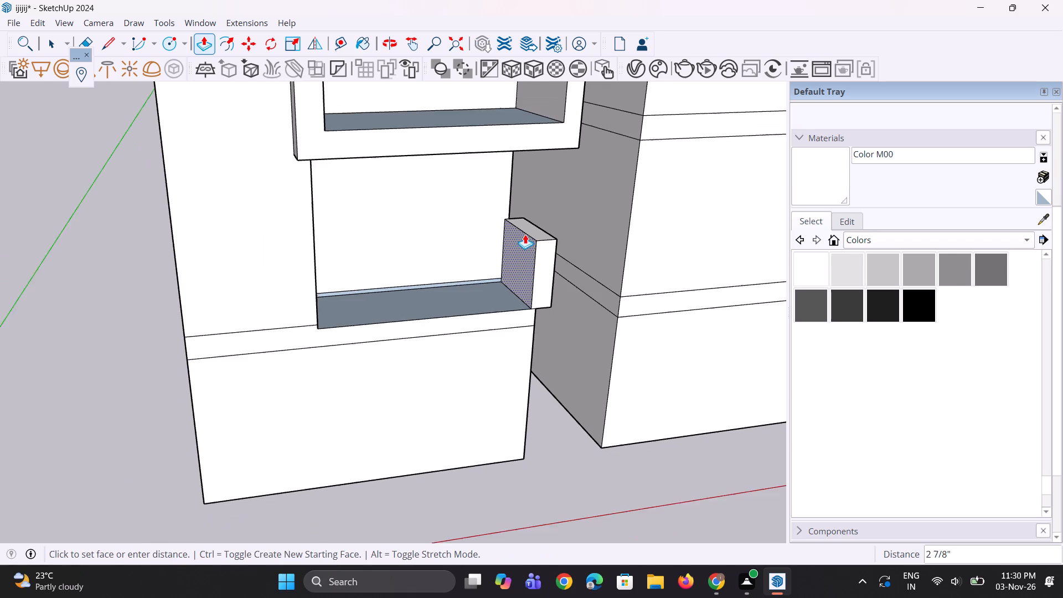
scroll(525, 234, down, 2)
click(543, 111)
Examine the overhanging side parapet against the slab and tower from the front and the side.
middle_drag(537, 271, 535, 271)
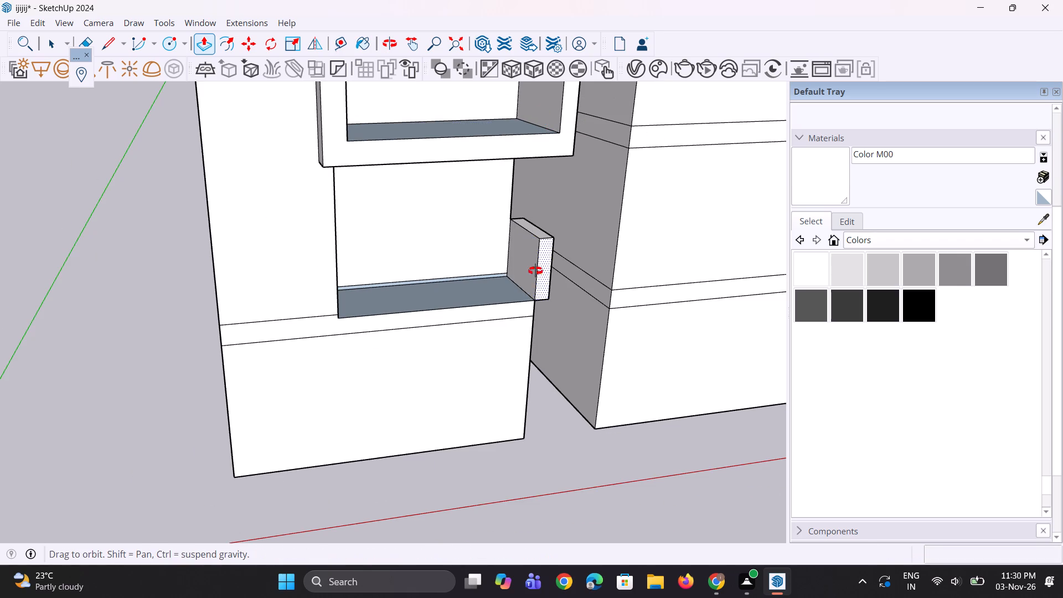
middle_drag(535, 271, 409, 293)
scroll(450, 369, up, 5)
middle_drag(492, 384, 453, 370)
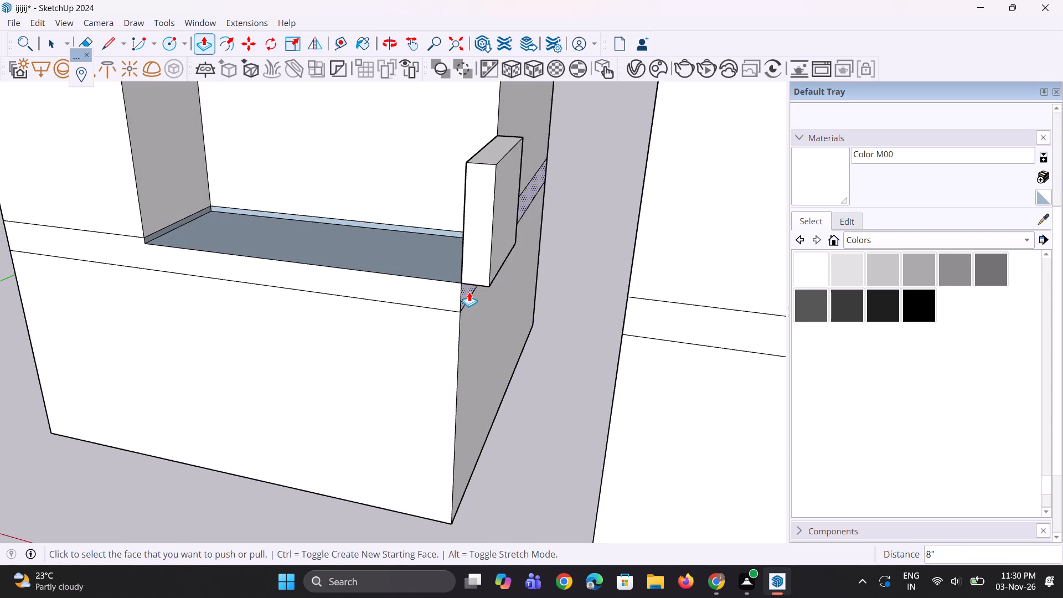
scroll(469, 292, down, 10)
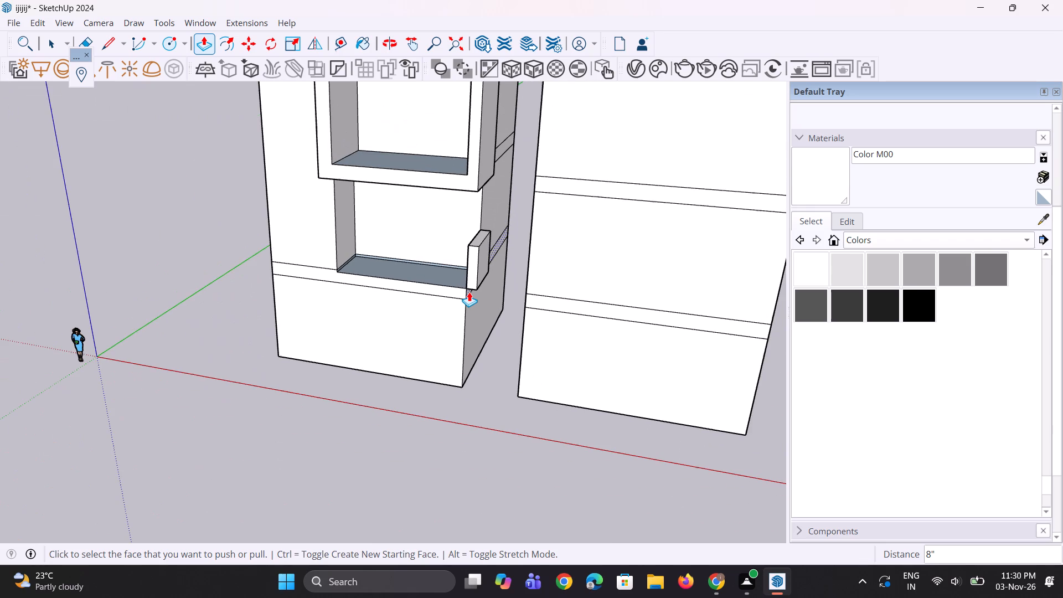
scroll(469, 292, down, 4)
scroll(469, 292, up, 7)
middle_drag(463, 288, 616, 310)
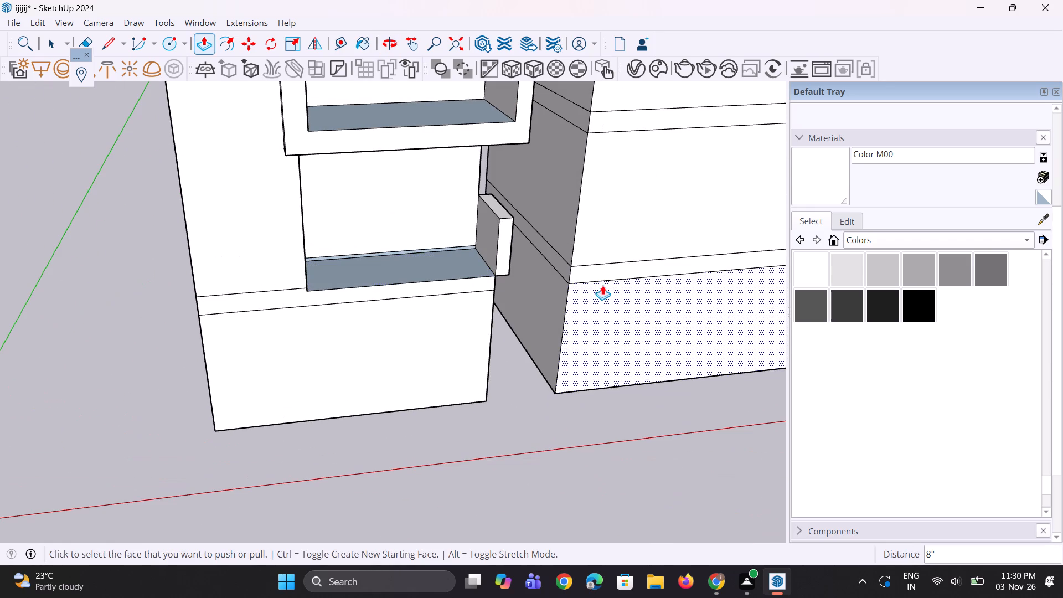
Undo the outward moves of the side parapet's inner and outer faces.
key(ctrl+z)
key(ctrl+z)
Thicken the side parapet by pulling its inner face about 8 1/16" inward over the balcony floor.
ctrl+scroll(520, 248, up, 2)
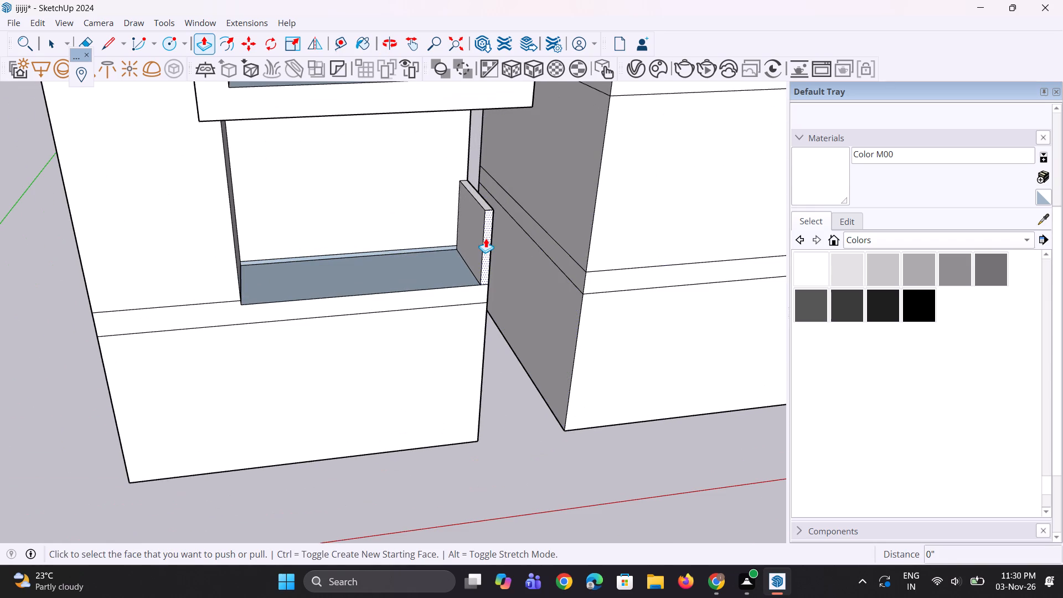
click(481, 236)
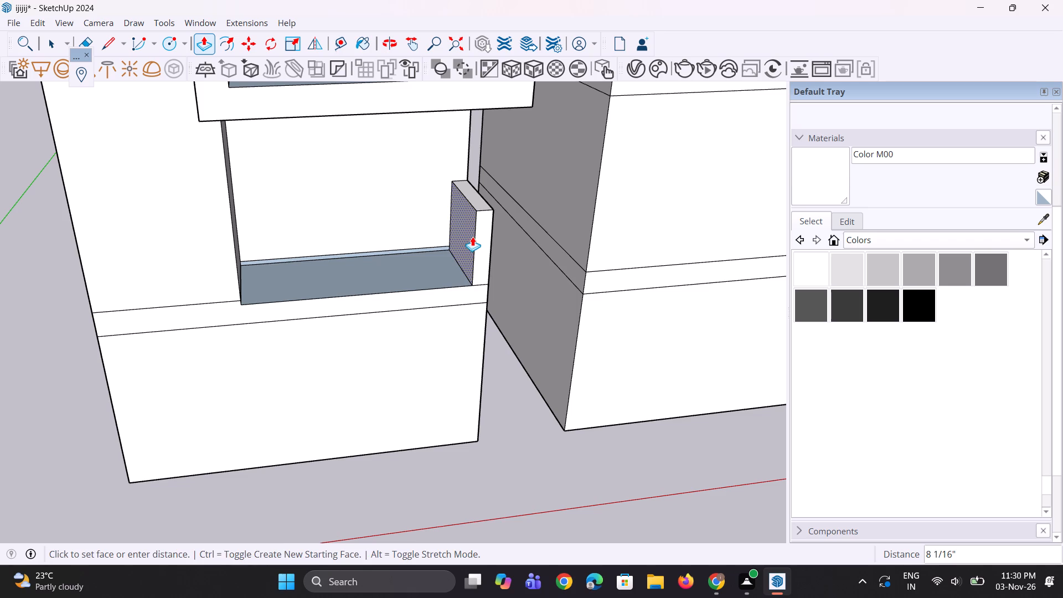
click(472, 236)
Examine the thickened side parapet and the whole row of towers.
middle_drag(482, 275, 380, 294)
scroll(382, 294, up, 1)
scroll(485, 322, down, 6)
middle_drag(479, 315, 427, 297)
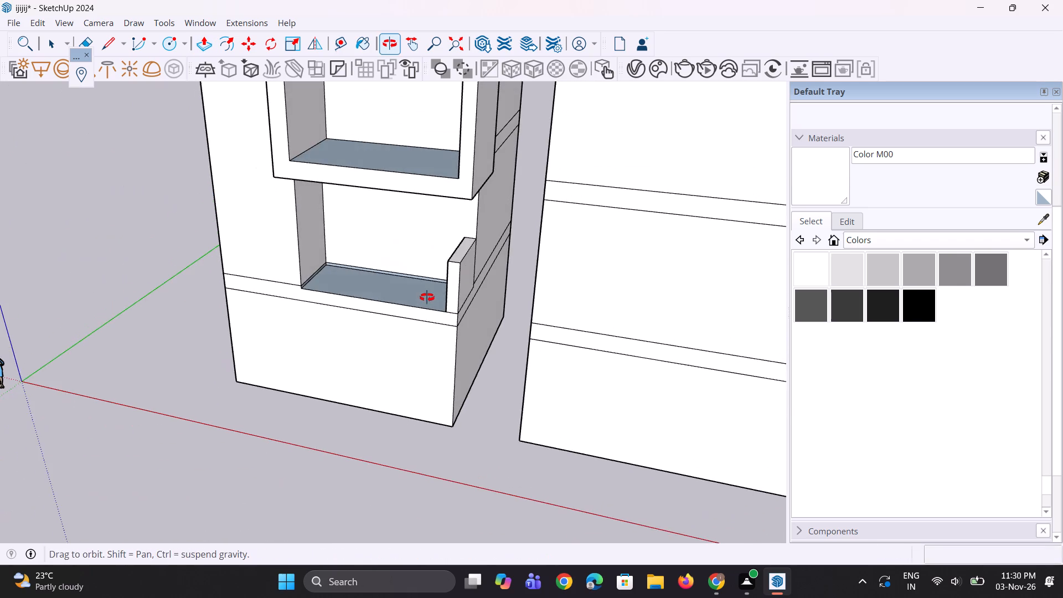
middle_drag(427, 297, 426, 297)
scroll(385, 267, down, 10)
scroll(441, 286, down, 4)
scroll(417, 159, up, 1)
middle_drag(416, 159, 438, 151)
Pull the inner side faces of the projecting frame's top and middle openings about 1' 11/16" inward on the parapet side.
scroll(426, 145, up, 2)
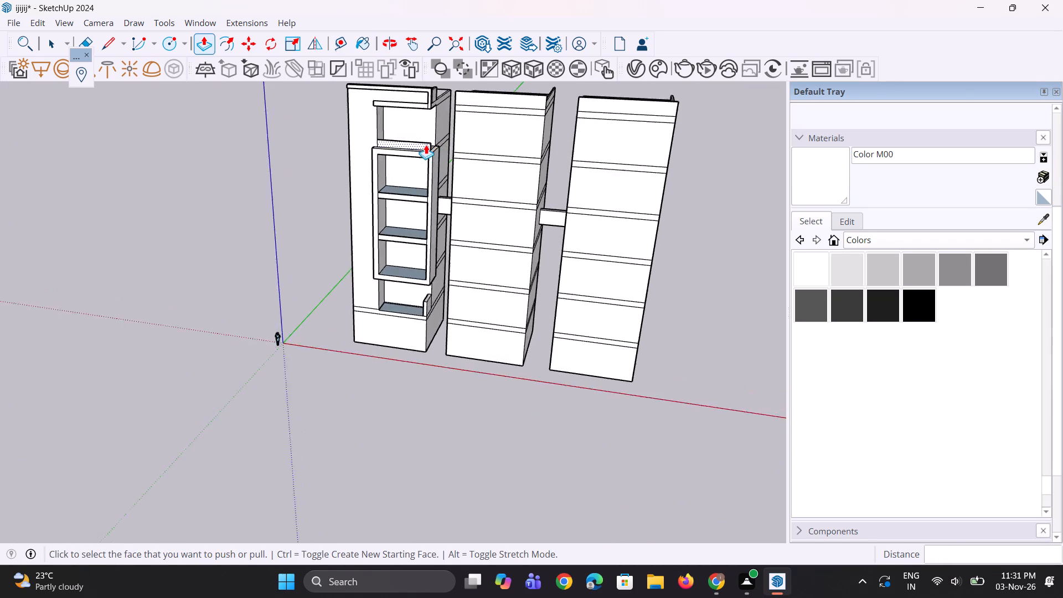
scroll(426, 145, up, 8)
middle_drag(411, 156, 414, 109)
scroll(484, 169, down, 4)
middle_drag(463, 214, 541, 189)
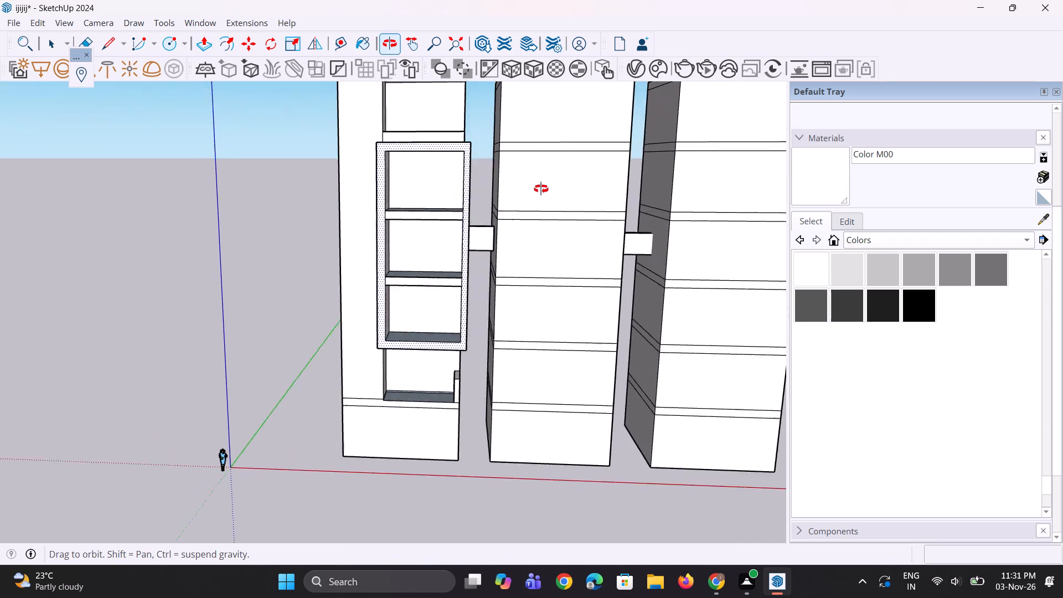
middle_drag(541, 189, 547, 187)
scroll(450, 178, up, 7)
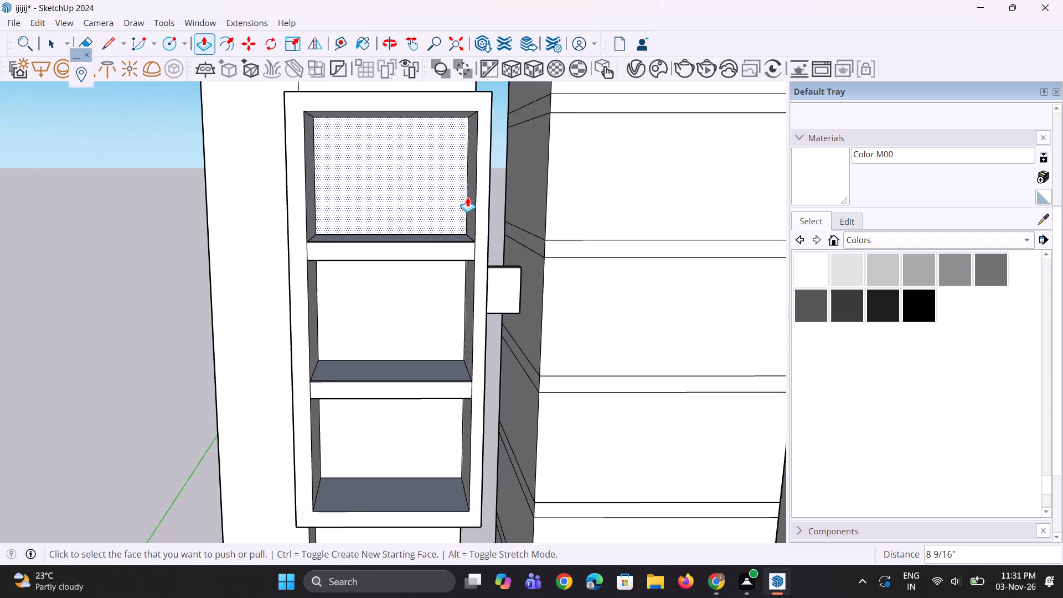
click(469, 198)
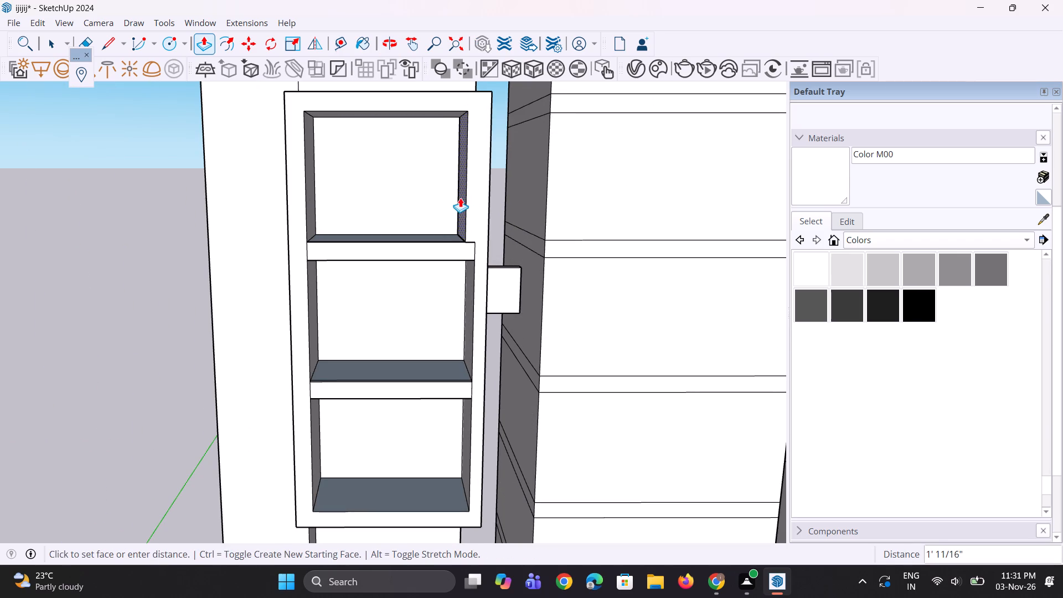
click(460, 198)
double_click(469, 297)
Push the projecting frame's outer side face about 1' 5 1/2" inward, in line with the tower's side wall.
middle_drag(493, 228, 430, 241)
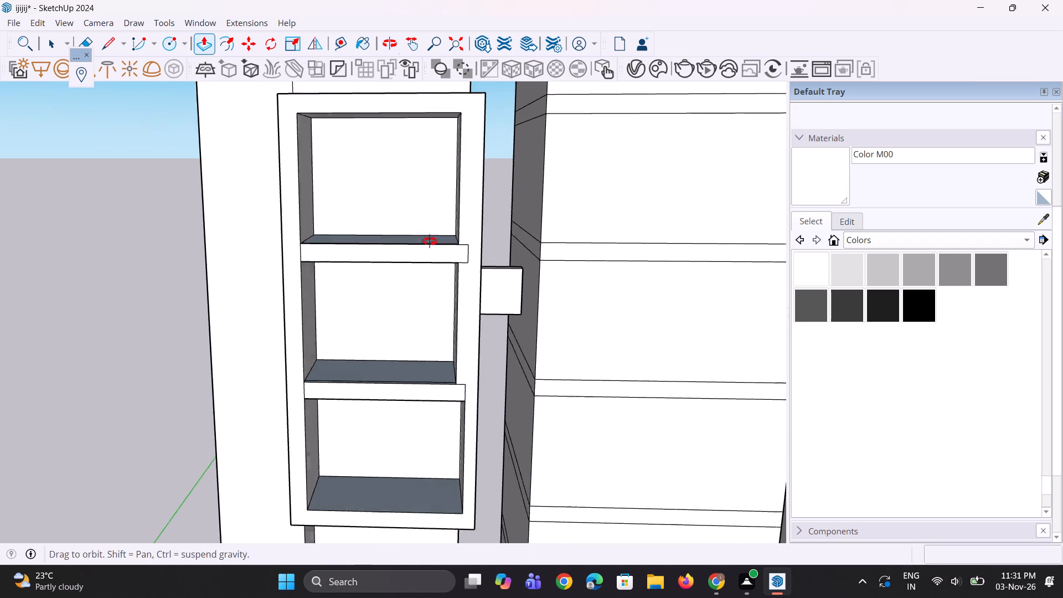
middle_drag(430, 241, 414, 243)
click(455, 226)
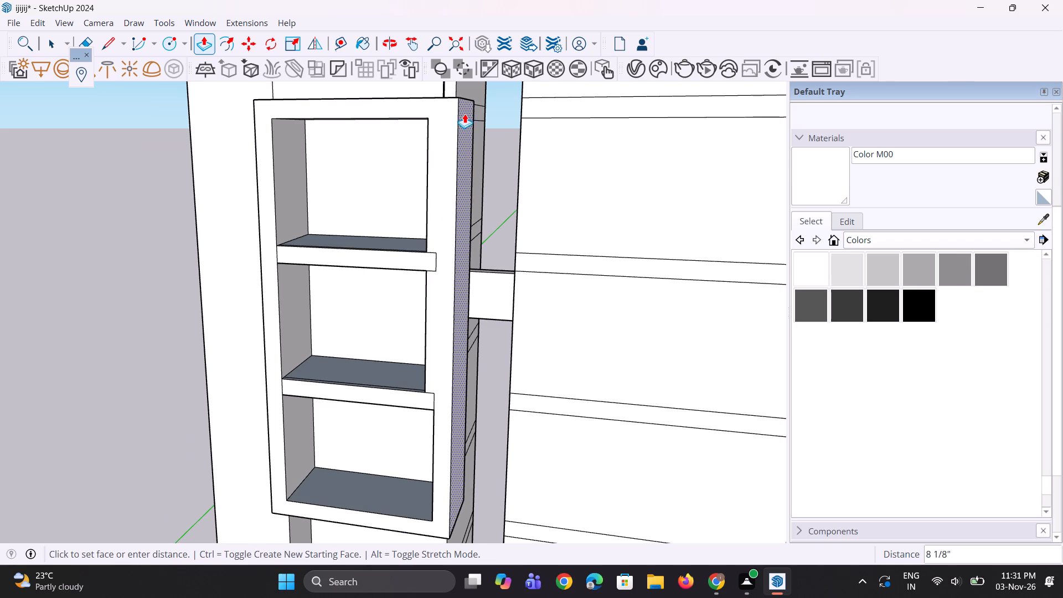
click(466, 90)
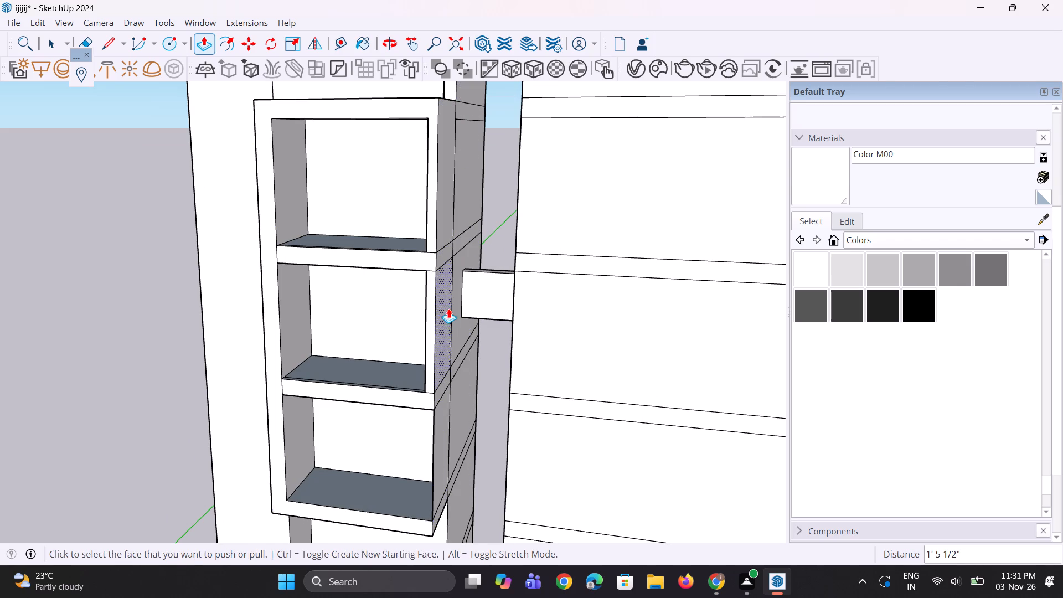
Pull the inner side face of the frame's bottom opening about 1' 11/16" inward to align with the openings above.
middle_drag(416, 382, 485, 332)
scroll(455, 421, up, 2)
middle_drag(455, 421, 483, 414)
click(466, 408)
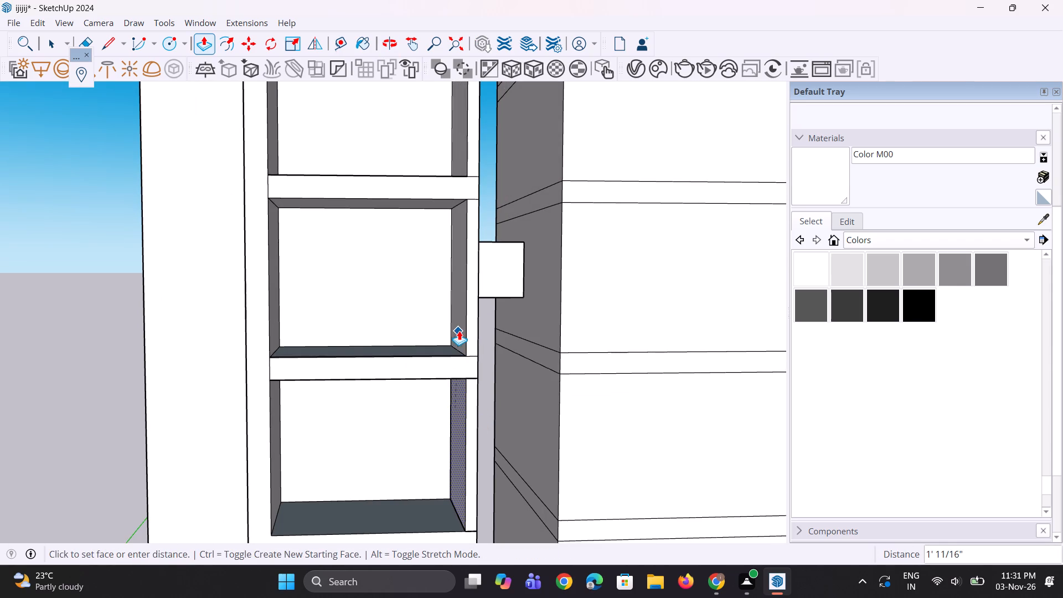
click(459, 331)
Thin the open balcony's side parapet by pushing its inner face back about 3 7/8".
scroll(403, 290, down, 8)
scroll(415, 447, up, 2)
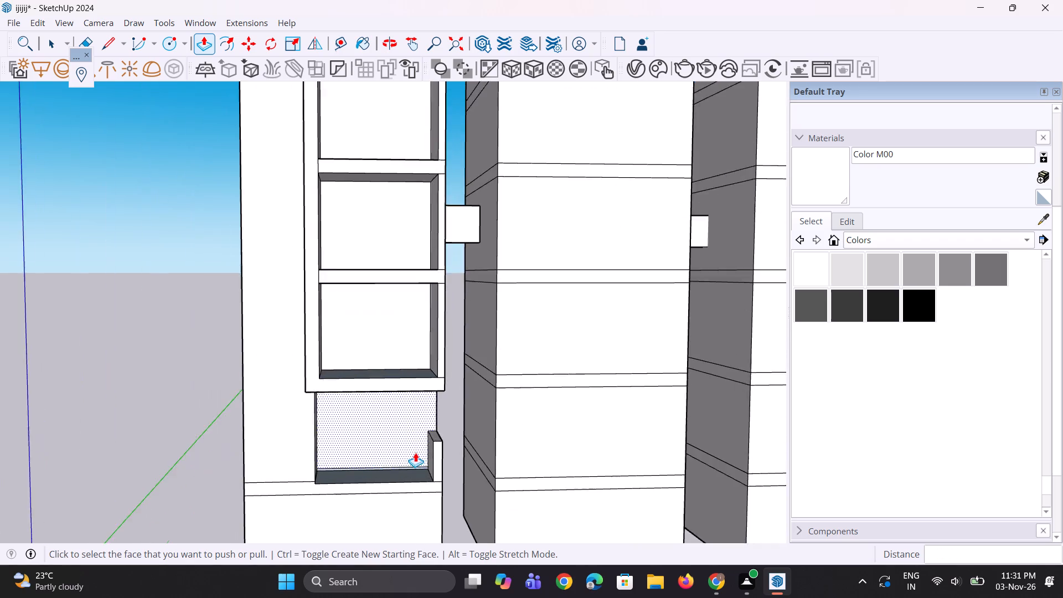
scroll(415, 452, up, 2)
middle_drag(434, 426, 405, 426)
scroll(405, 426, up, 6)
middle_drag(435, 458, 520, 441)
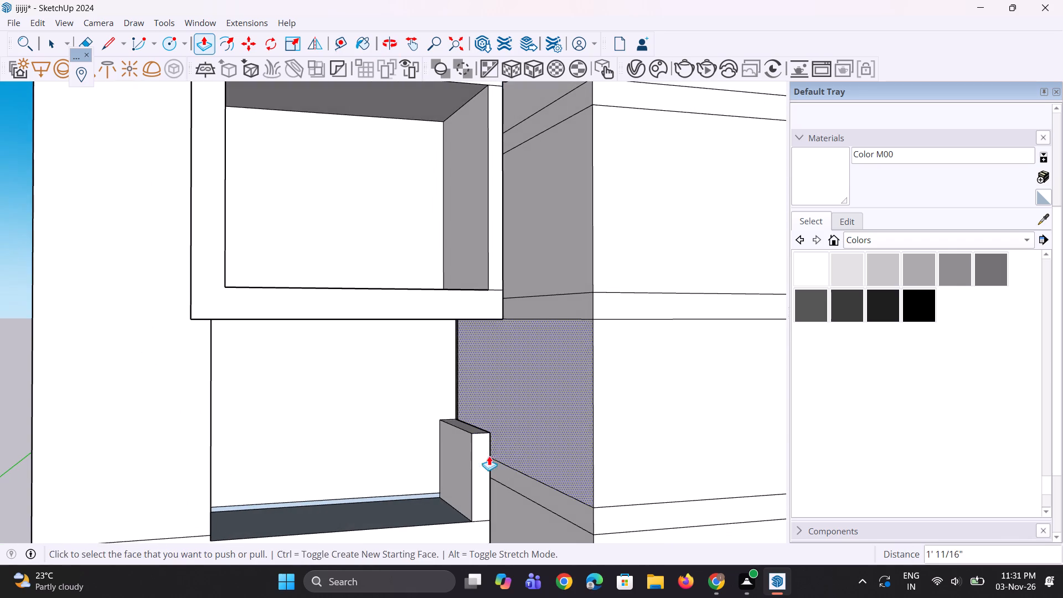
click(460, 466)
click(468, 256)
Pull the inner side face of the frame's top opening slightly further inward to thicken its side wall.
middle_drag(494, 436, 474, 442)
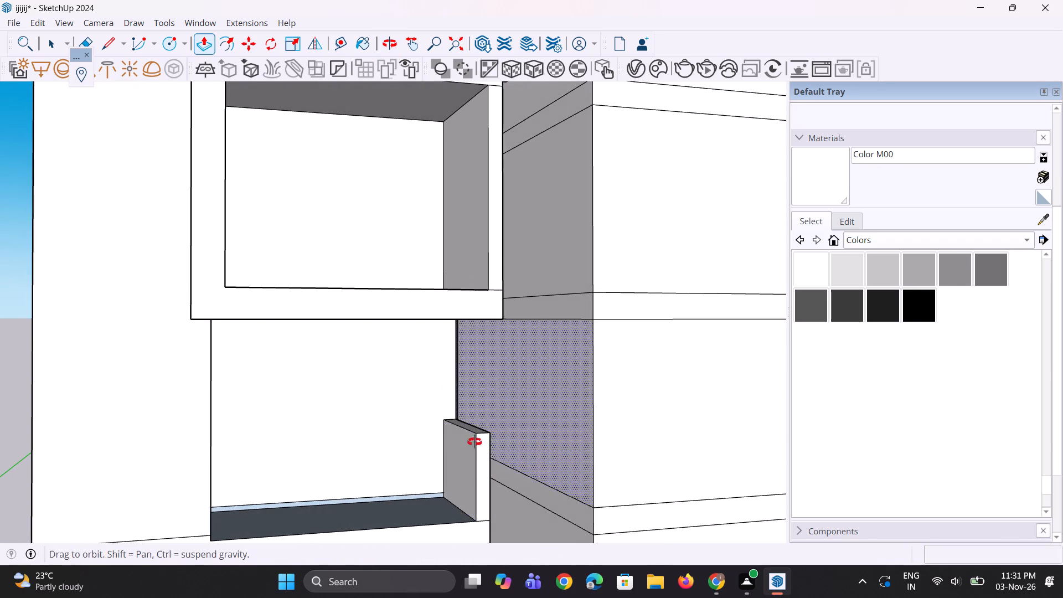
middle_drag(474, 442, 416, 457)
scroll(408, 450, down, 5)
middle_drag(398, 392, 280, 411)
scroll(380, 382, down, 5)
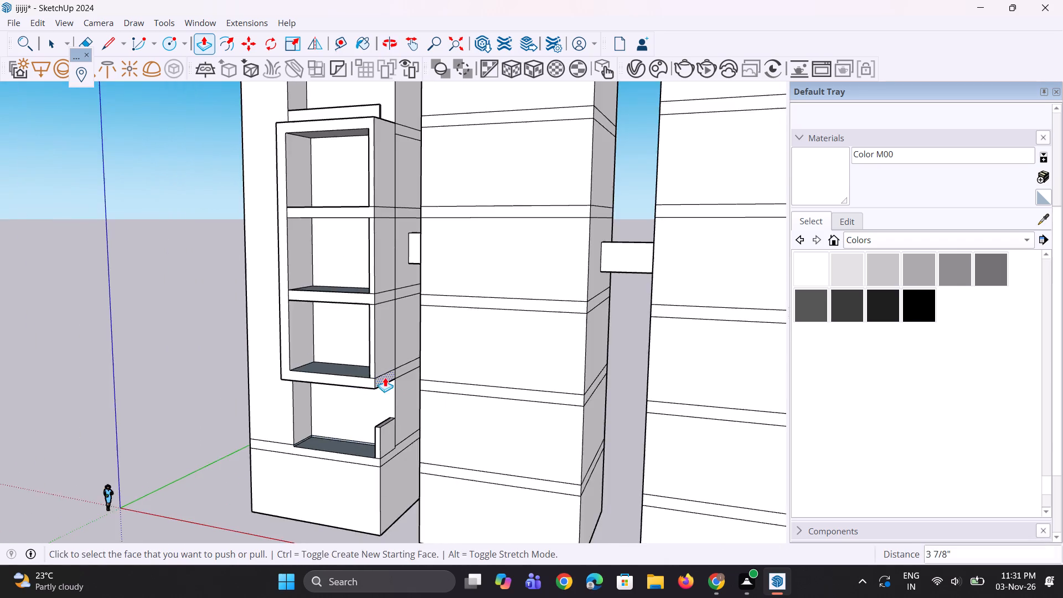
middle_drag(386, 377, 539, 344)
scroll(399, 374, down, 1)
scroll(324, 184, up, 5)
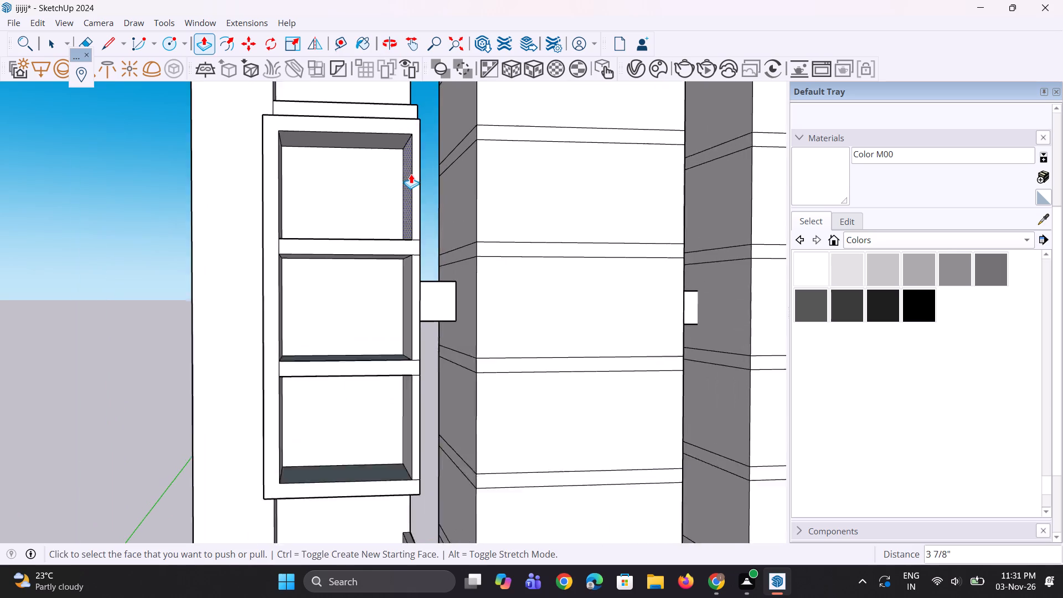
scroll(411, 174, up, 1)
click(410, 176)
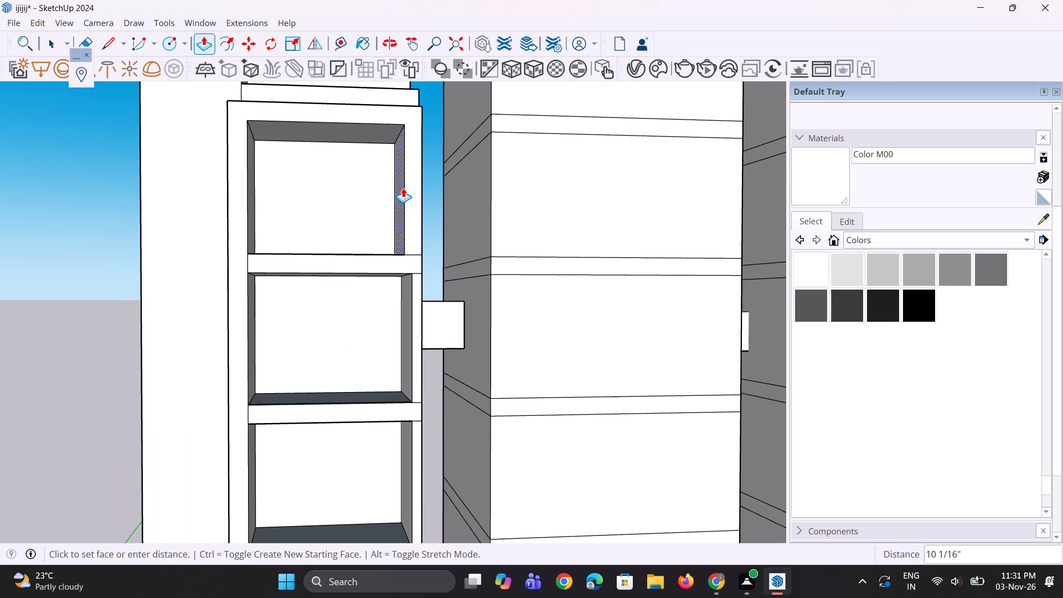
click(405, 189)
Repeat the same inward Push/Pull on the inner side faces of the frame's middle and bottom openings.
double_click(407, 292)
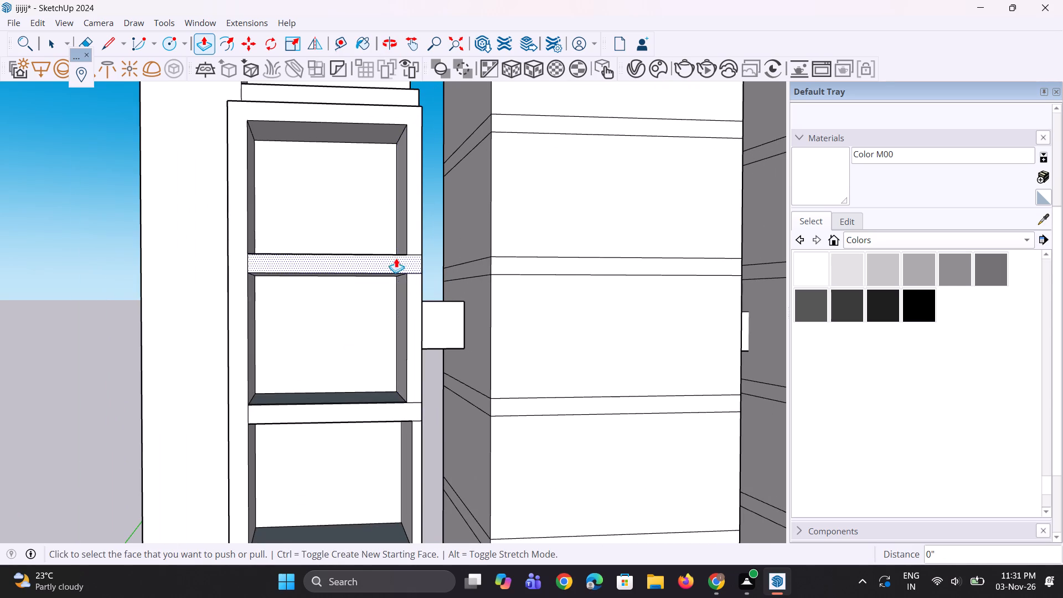
scroll(365, 200, down, 5)
scroll(391, 370, up, 5)
double_click(393, 372)
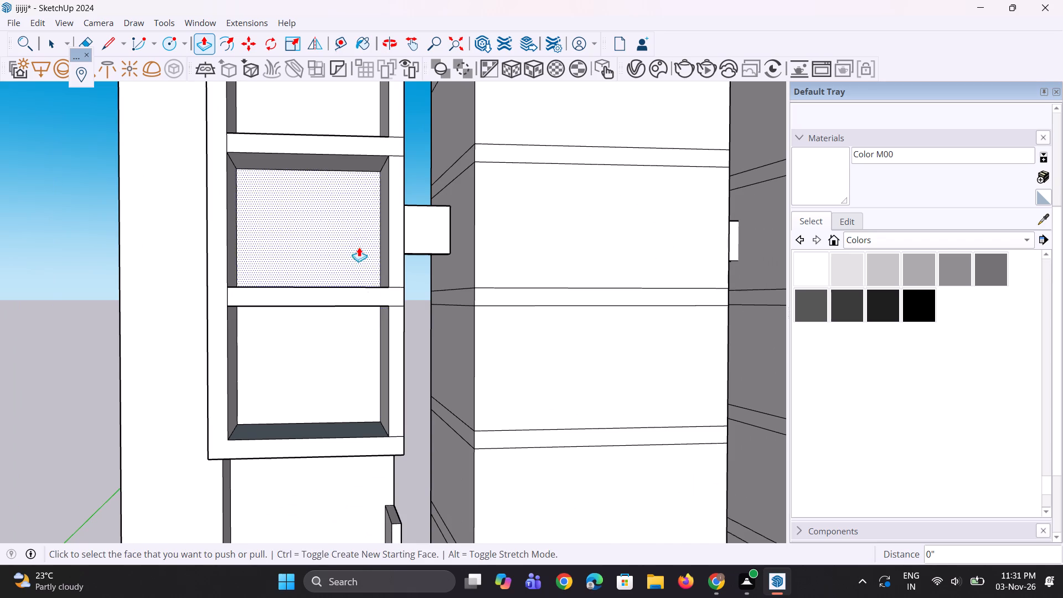
scroll(362, 223, down, 6)
middle_drag(378, 299, 342, 308)
scroll(362, 339, down, 4)
middle_drag(362, 313, 347, 315)
key(space)
key(space)
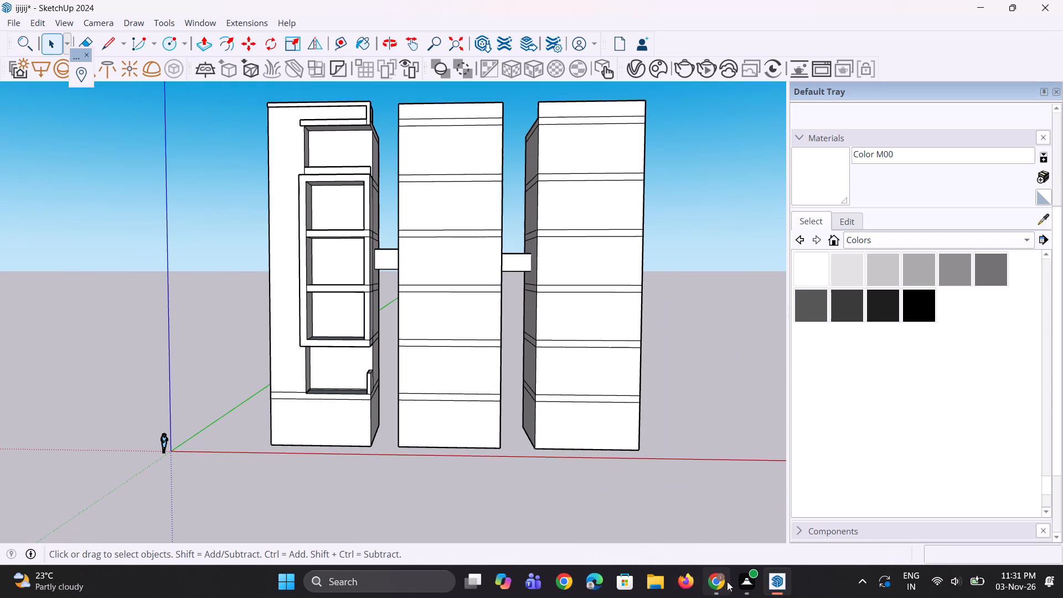
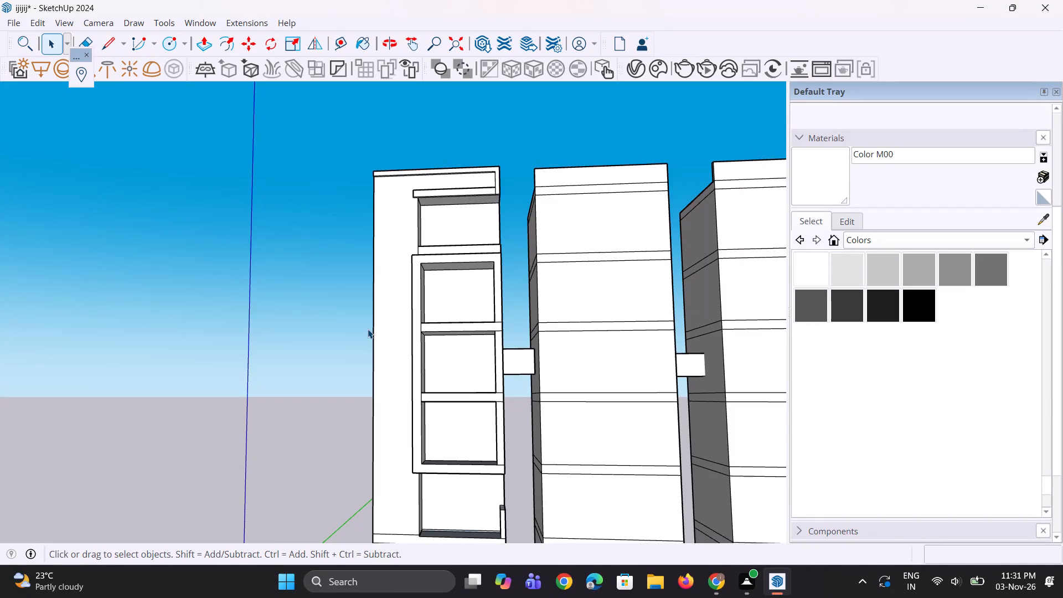
Undo the last inward Push/Pull on the inner side face of the frame's bottom opening.
scroll(342, 295, down, 3)
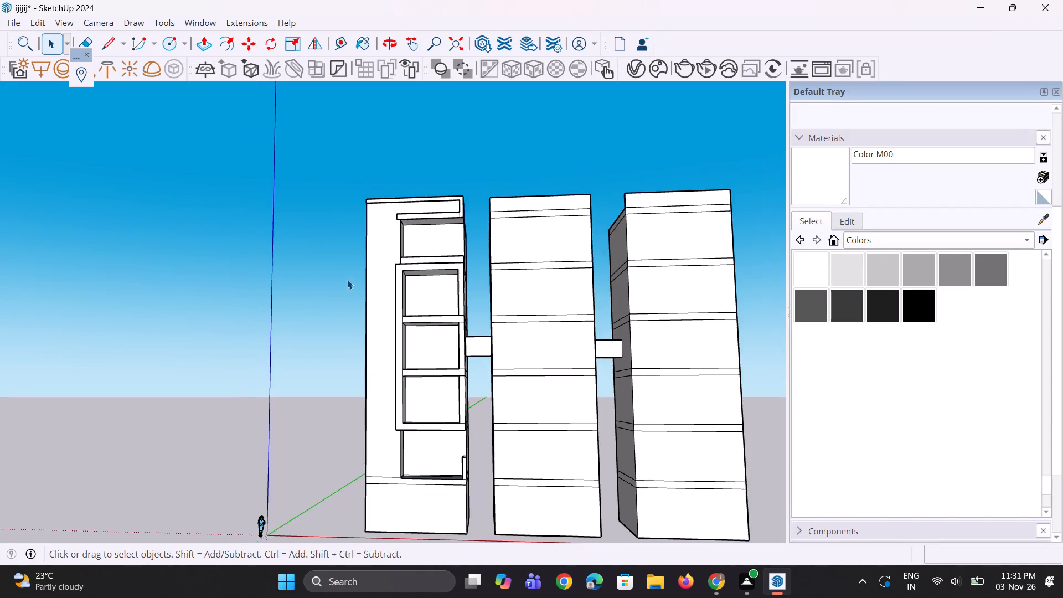
middle_drag(343, 264, 478, 399)
scroll(457, 315, up, 11)
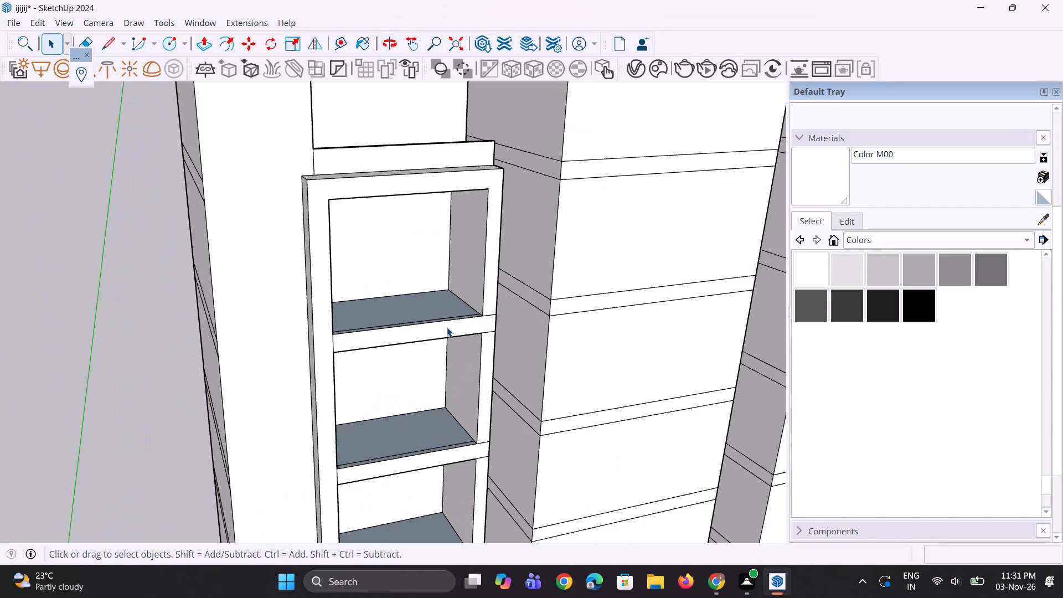
scroll(447, 327, up, 2)
scroll(448, 322, down, 4)
middle_drag(469, 313, 494, 378)
scroll(495, 322, up, 7)
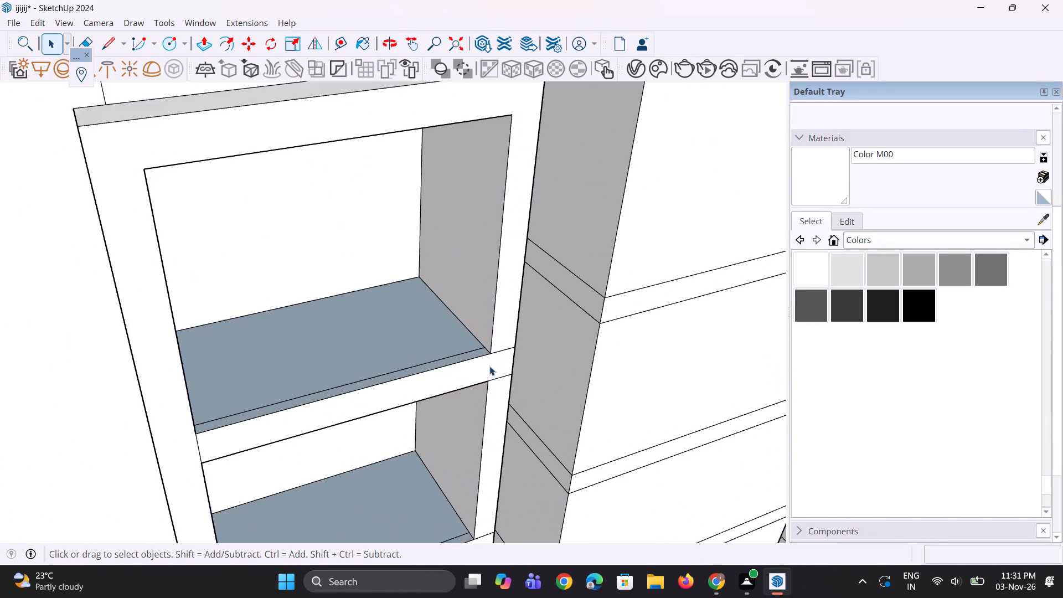
scroll(489, 366, up, 1)
key(ctrl+z)
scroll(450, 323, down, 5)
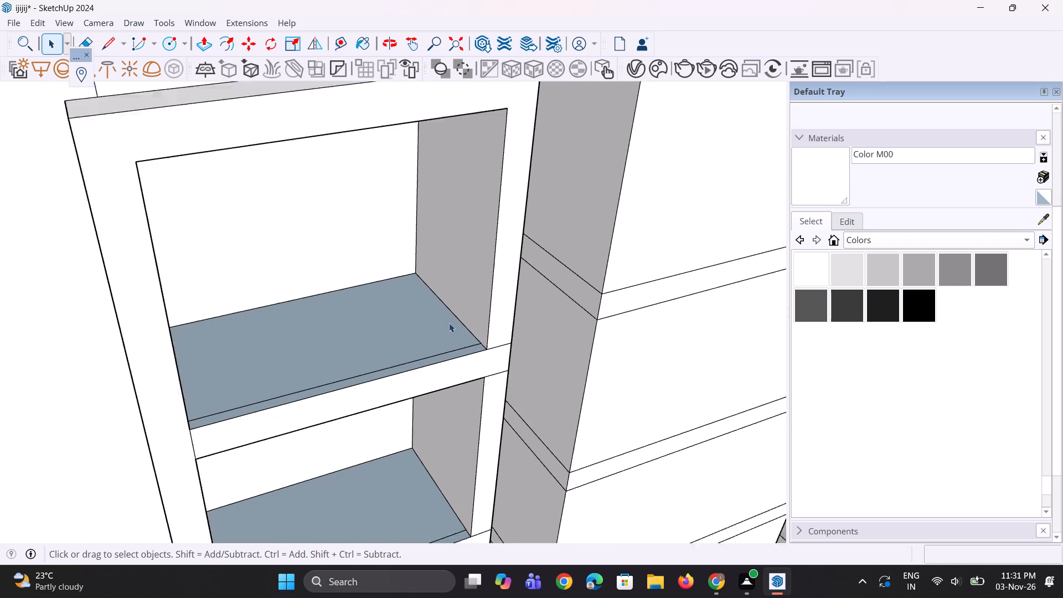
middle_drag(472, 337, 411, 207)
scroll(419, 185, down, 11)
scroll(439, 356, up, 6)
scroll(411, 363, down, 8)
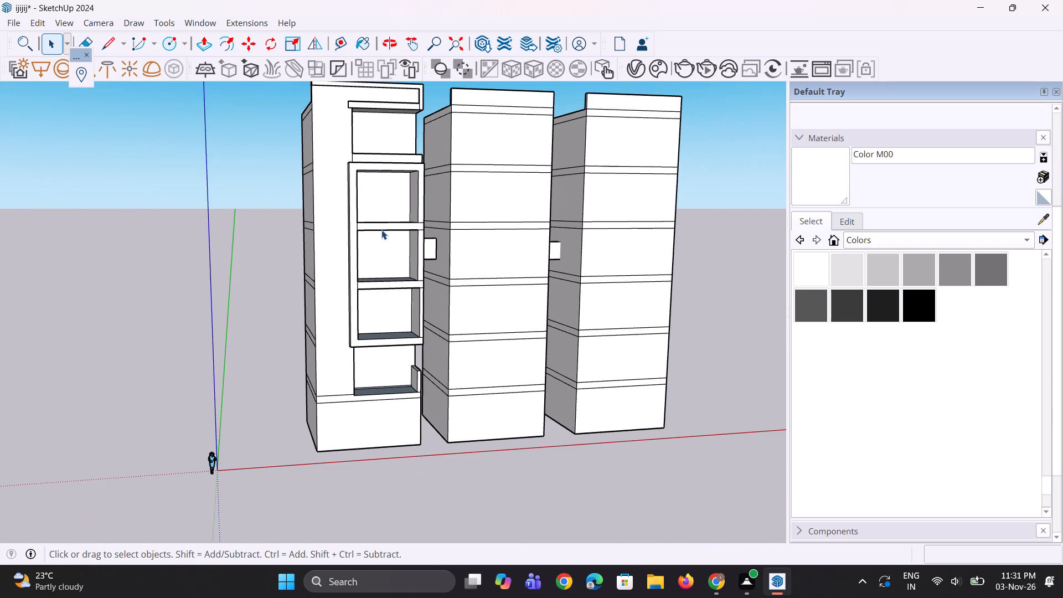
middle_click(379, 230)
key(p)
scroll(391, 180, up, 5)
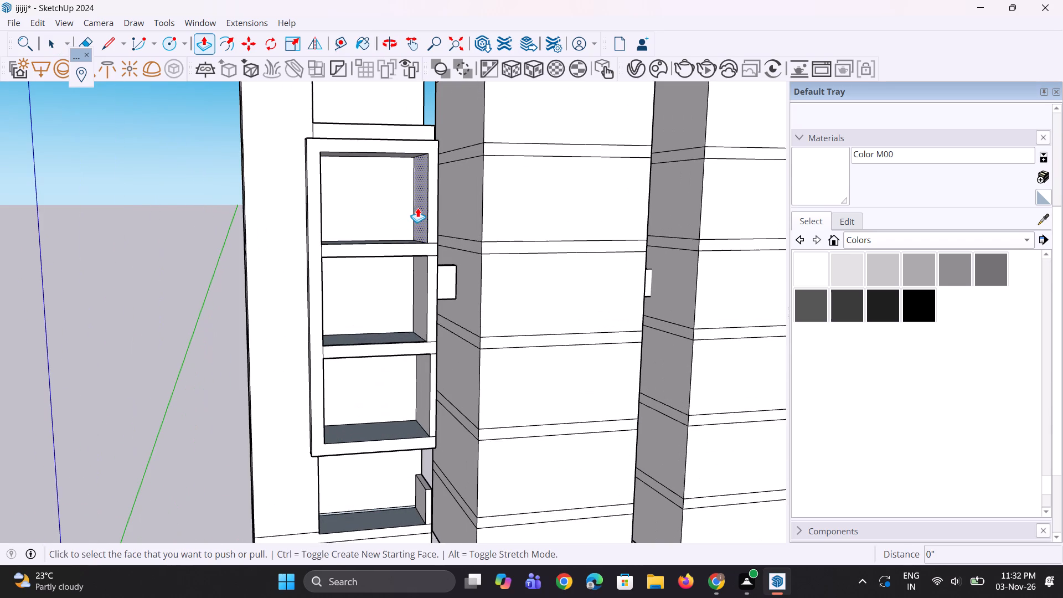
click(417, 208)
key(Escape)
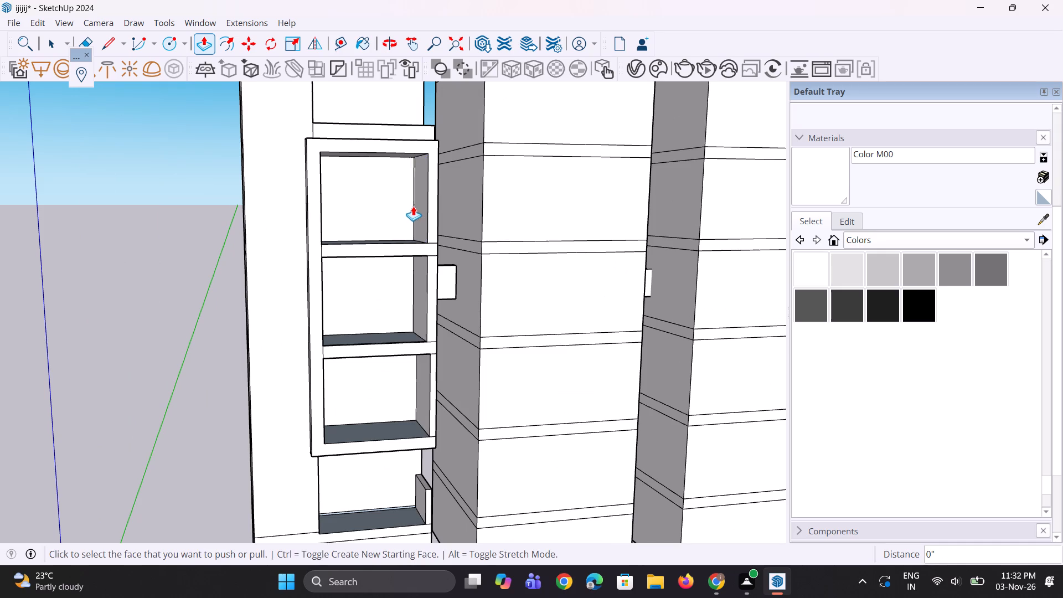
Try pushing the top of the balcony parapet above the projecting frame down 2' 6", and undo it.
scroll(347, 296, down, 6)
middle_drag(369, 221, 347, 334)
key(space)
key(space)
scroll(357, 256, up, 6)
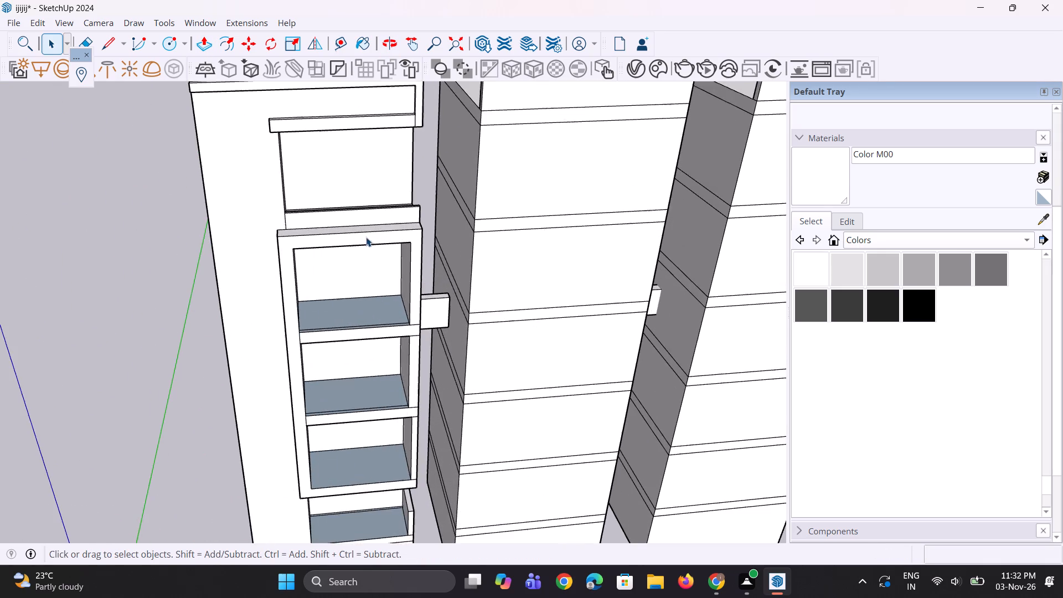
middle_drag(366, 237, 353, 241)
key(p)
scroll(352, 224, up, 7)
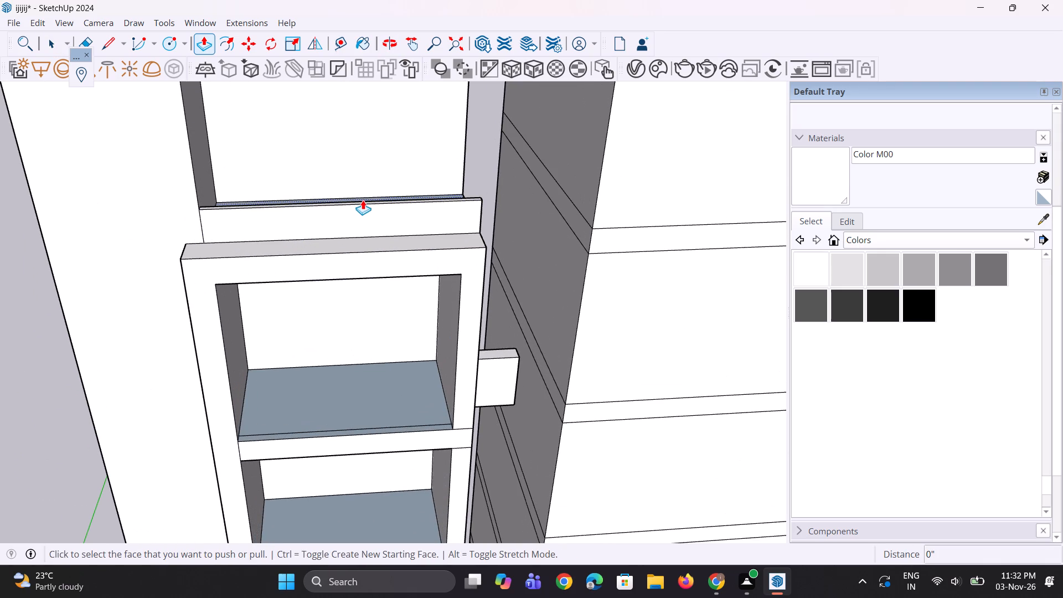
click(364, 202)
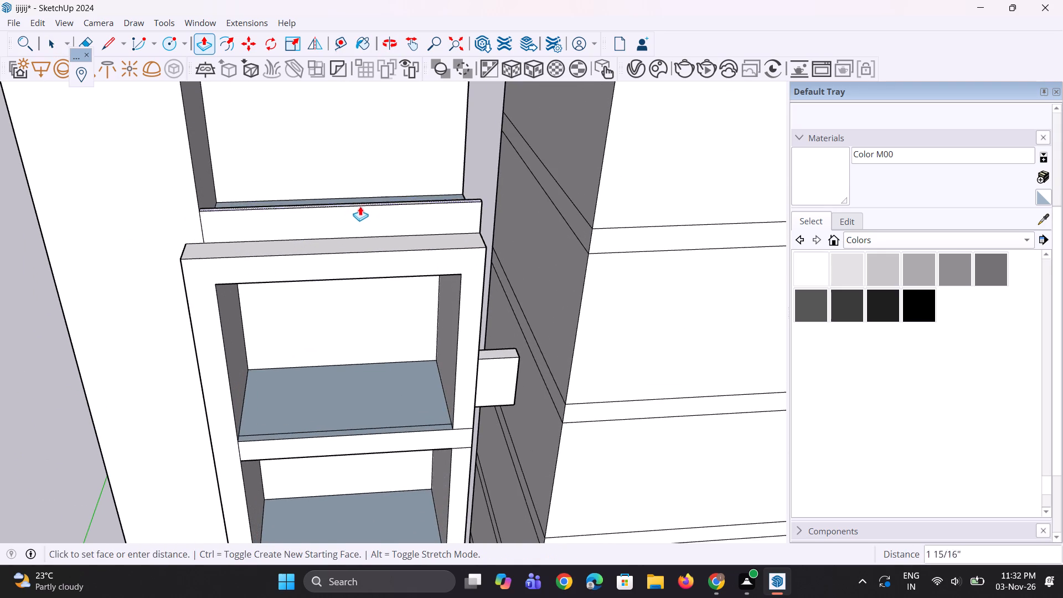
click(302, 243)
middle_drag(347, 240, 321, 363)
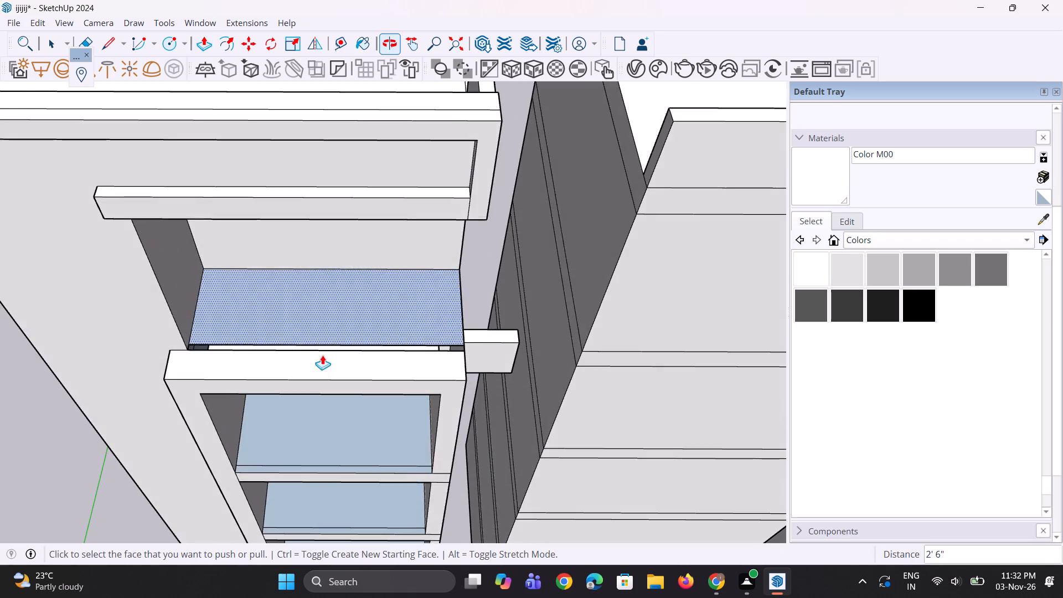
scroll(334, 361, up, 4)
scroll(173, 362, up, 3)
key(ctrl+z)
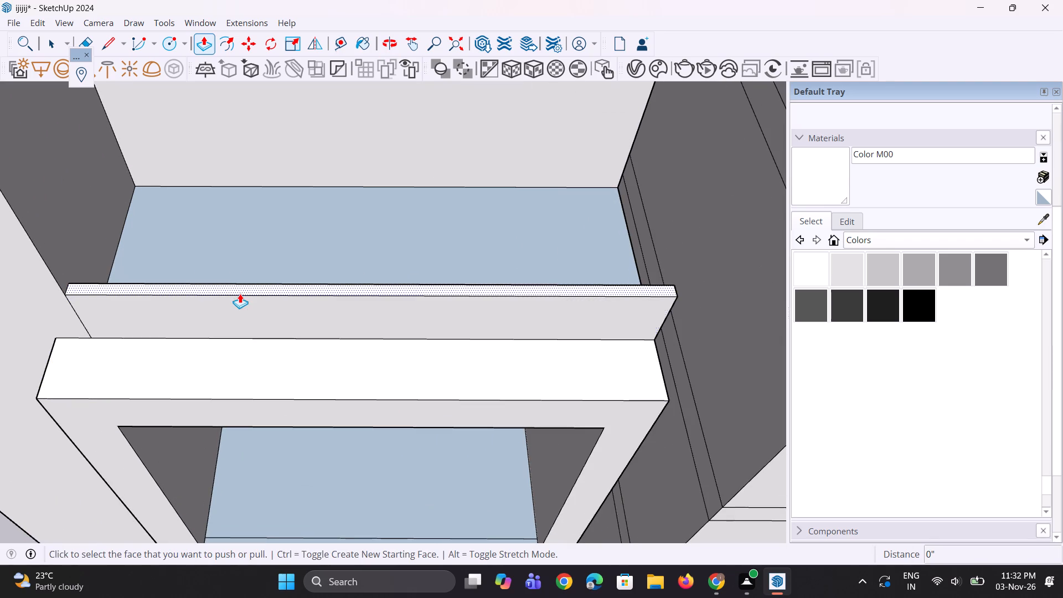
Push the top face of the balcony parapet above the projecting frame down 2' 6", flush with the frame's top.
click(244, 290)
click(233, 336)
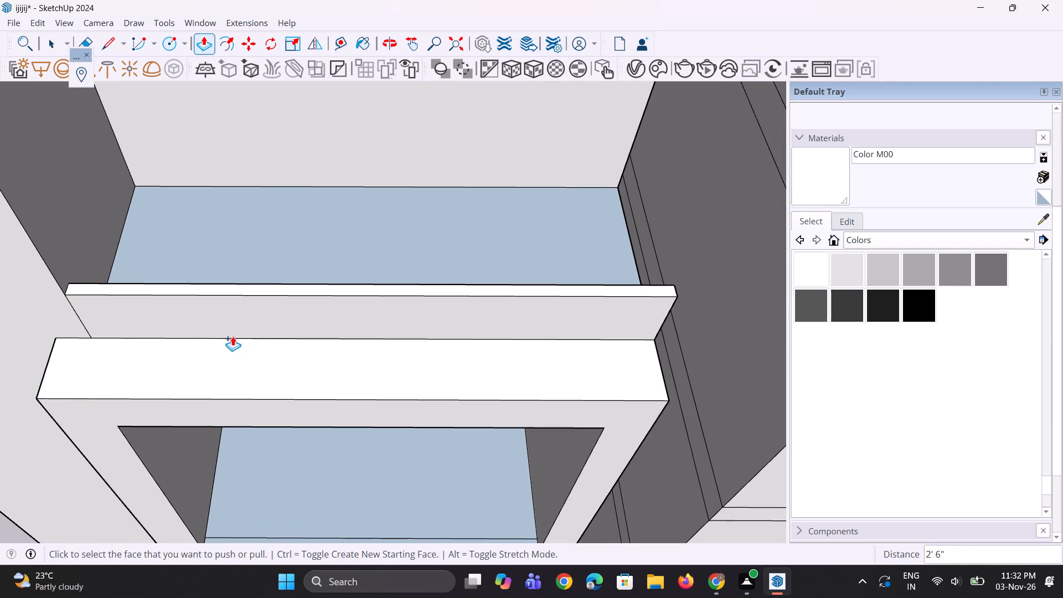
click(264, 288)
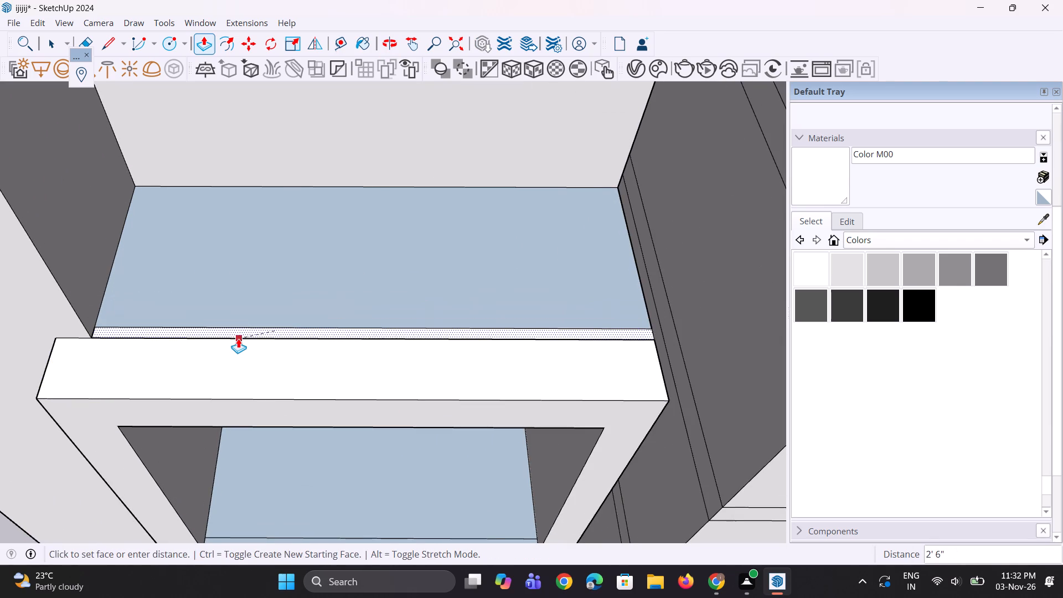
click(238, 339)
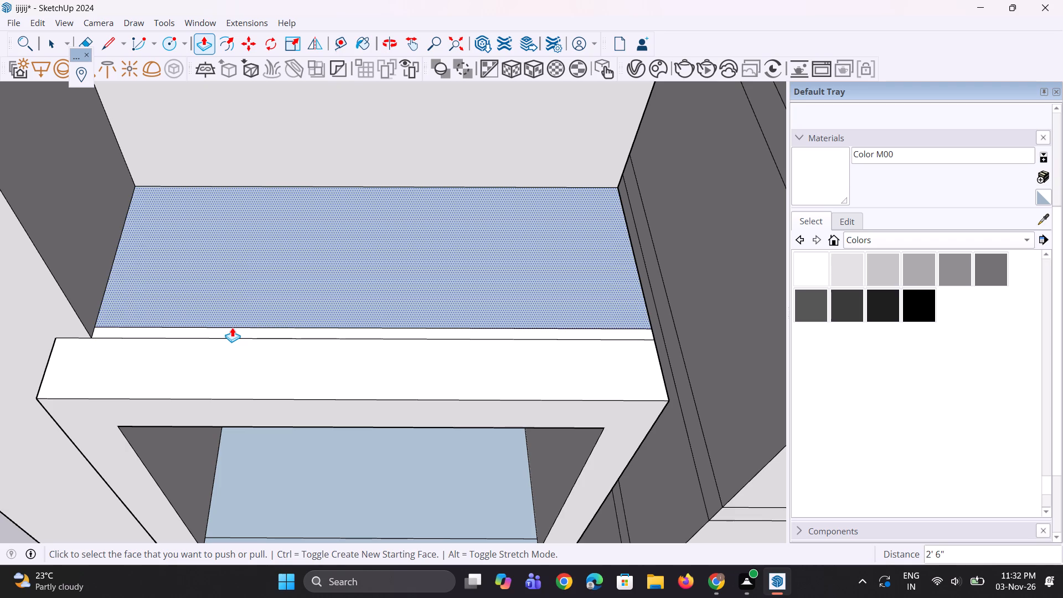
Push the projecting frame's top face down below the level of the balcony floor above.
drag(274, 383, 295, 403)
Push the floor of the frame's top opening down about 1' 1 1/2".
drag(332, 451, 338, 458)
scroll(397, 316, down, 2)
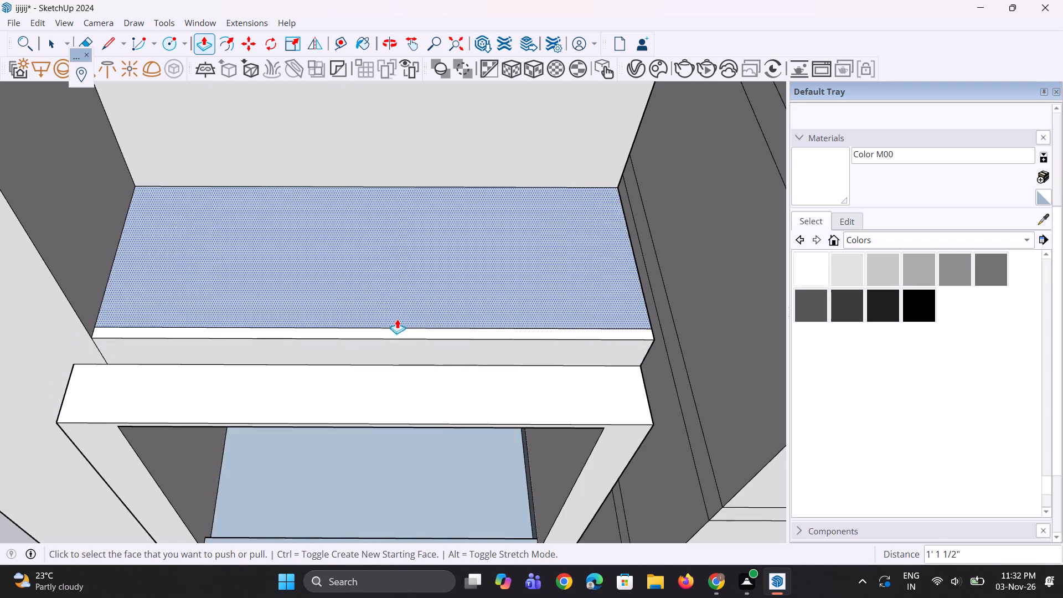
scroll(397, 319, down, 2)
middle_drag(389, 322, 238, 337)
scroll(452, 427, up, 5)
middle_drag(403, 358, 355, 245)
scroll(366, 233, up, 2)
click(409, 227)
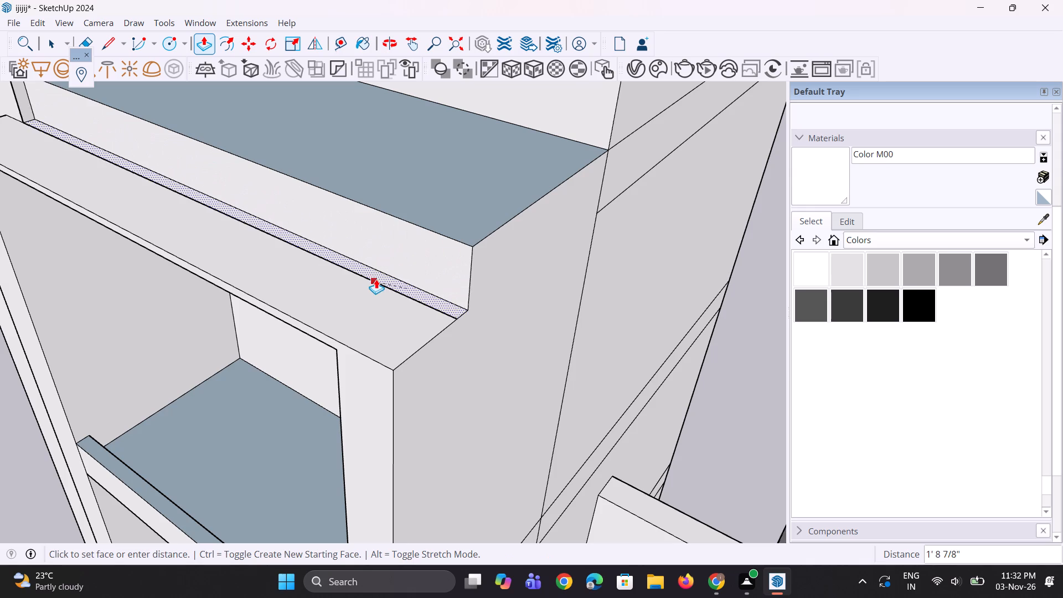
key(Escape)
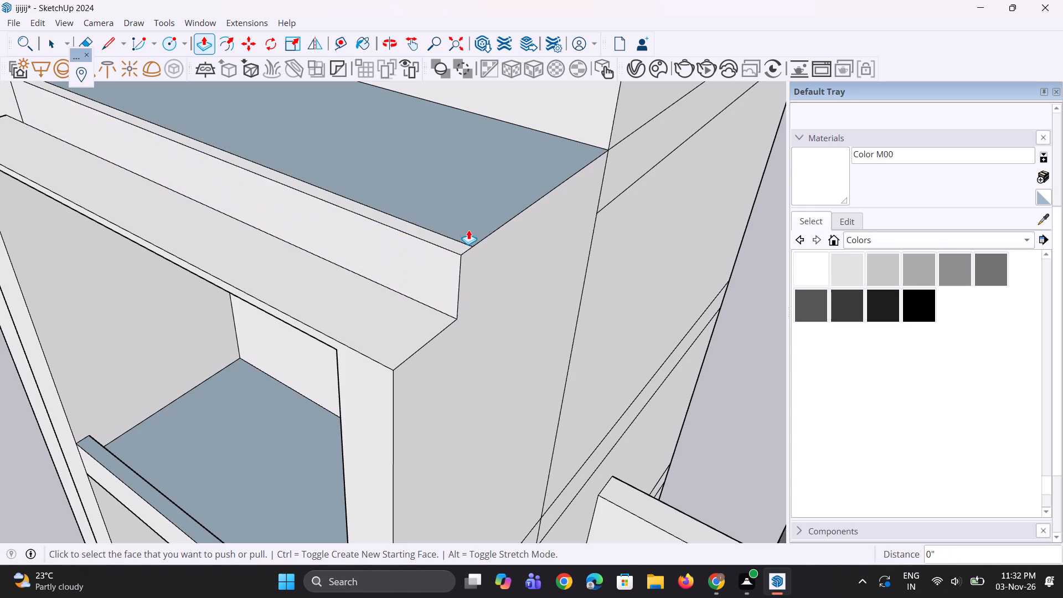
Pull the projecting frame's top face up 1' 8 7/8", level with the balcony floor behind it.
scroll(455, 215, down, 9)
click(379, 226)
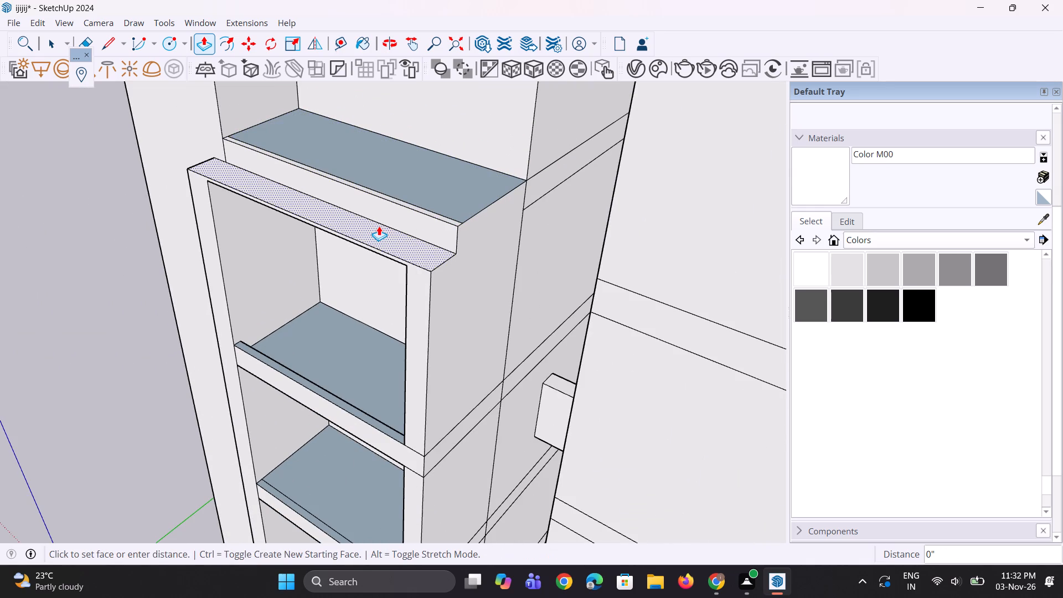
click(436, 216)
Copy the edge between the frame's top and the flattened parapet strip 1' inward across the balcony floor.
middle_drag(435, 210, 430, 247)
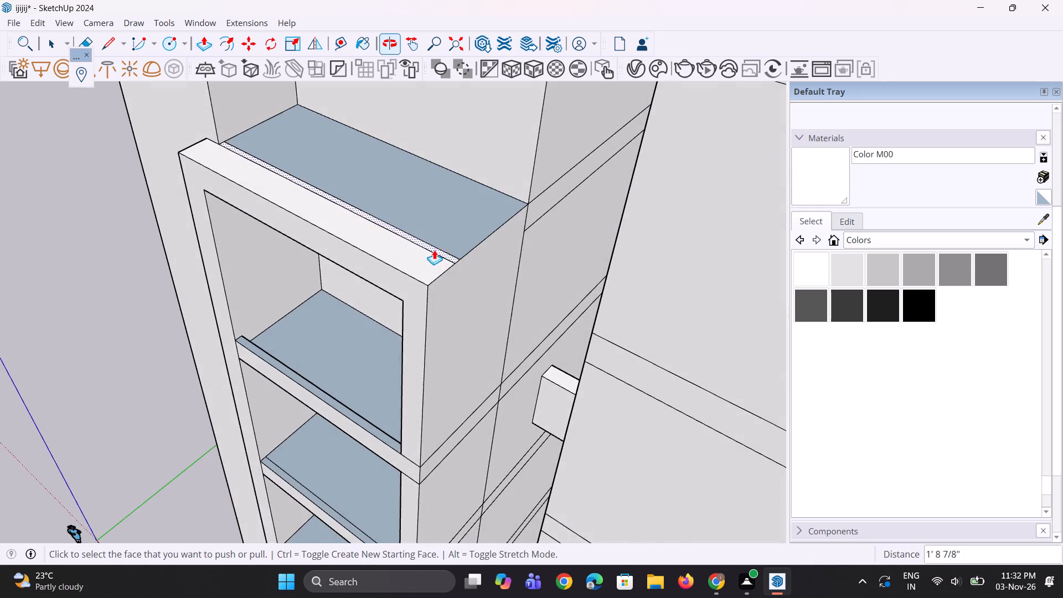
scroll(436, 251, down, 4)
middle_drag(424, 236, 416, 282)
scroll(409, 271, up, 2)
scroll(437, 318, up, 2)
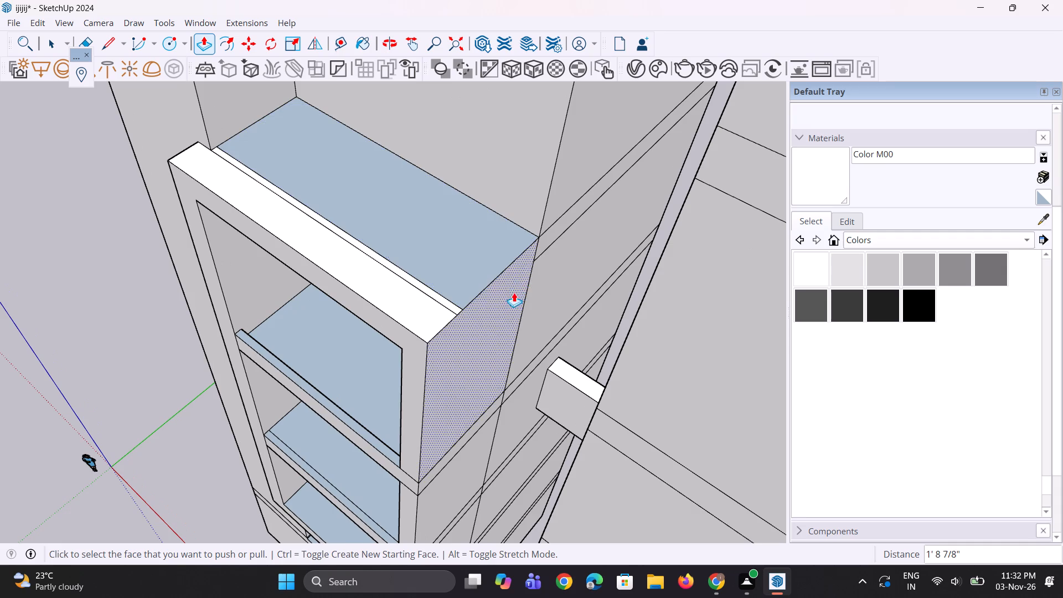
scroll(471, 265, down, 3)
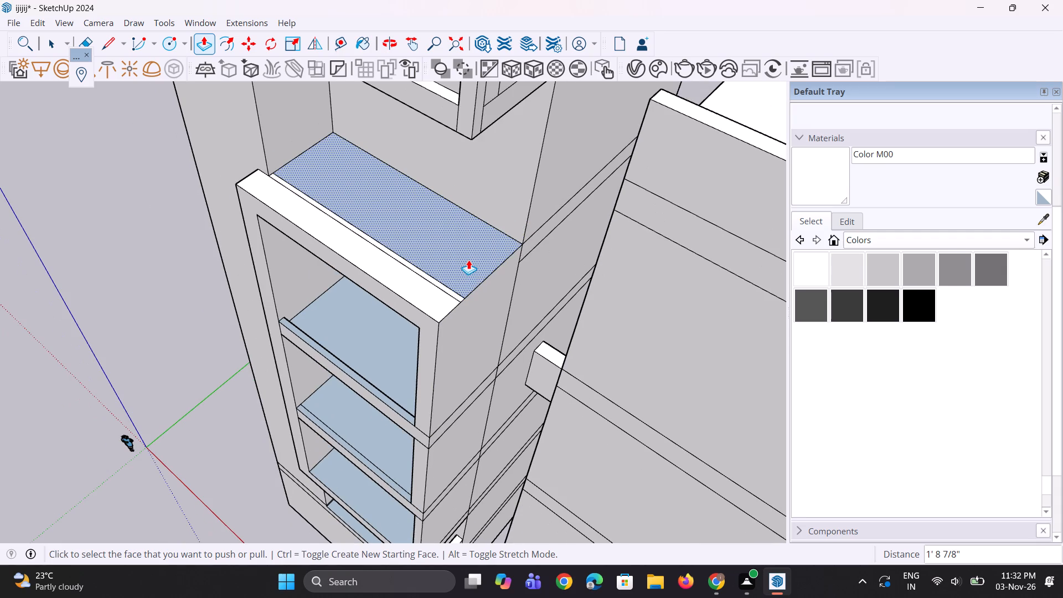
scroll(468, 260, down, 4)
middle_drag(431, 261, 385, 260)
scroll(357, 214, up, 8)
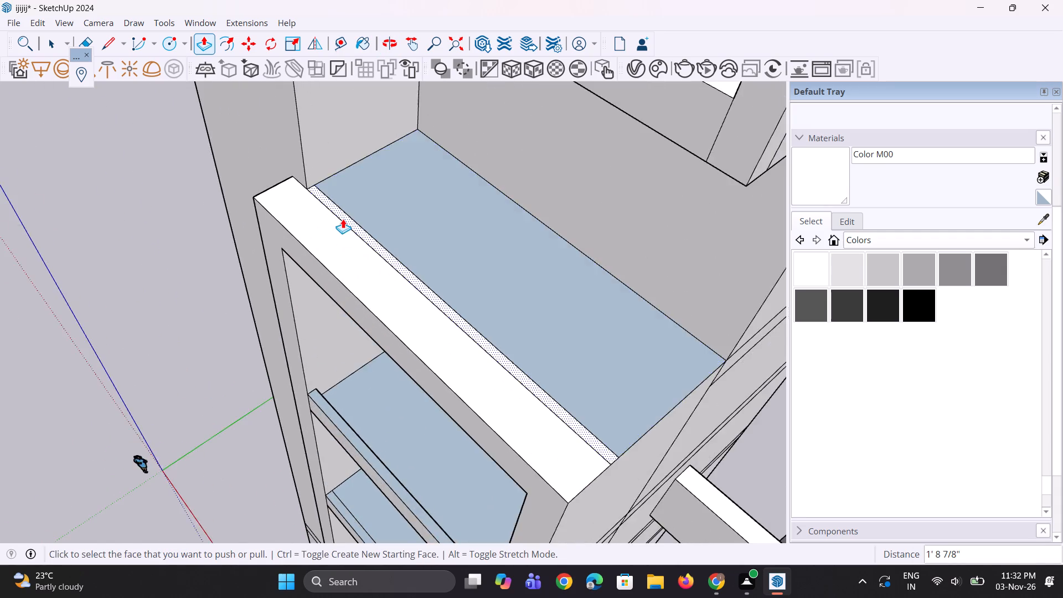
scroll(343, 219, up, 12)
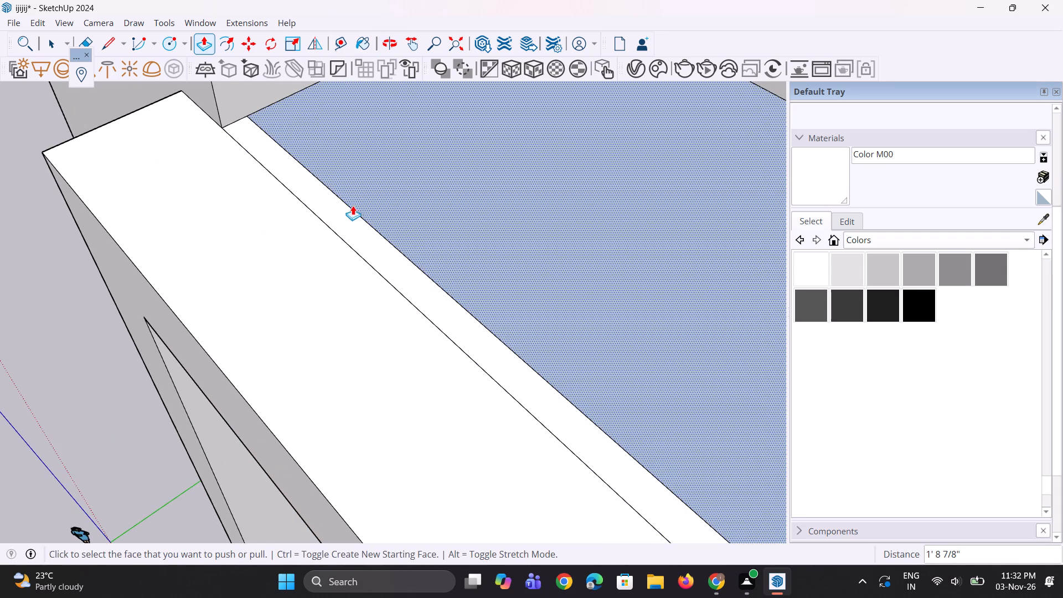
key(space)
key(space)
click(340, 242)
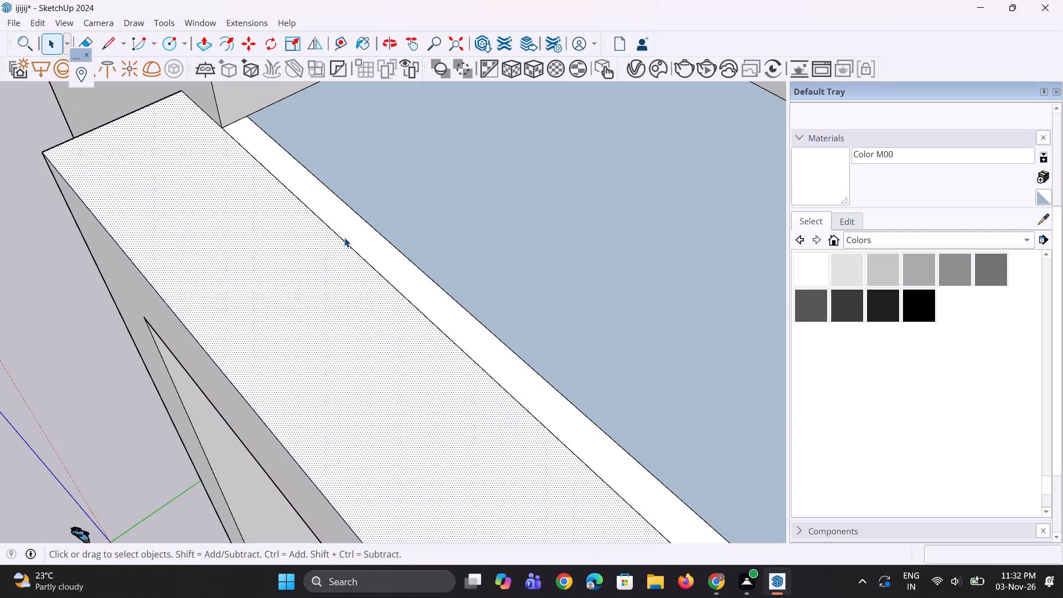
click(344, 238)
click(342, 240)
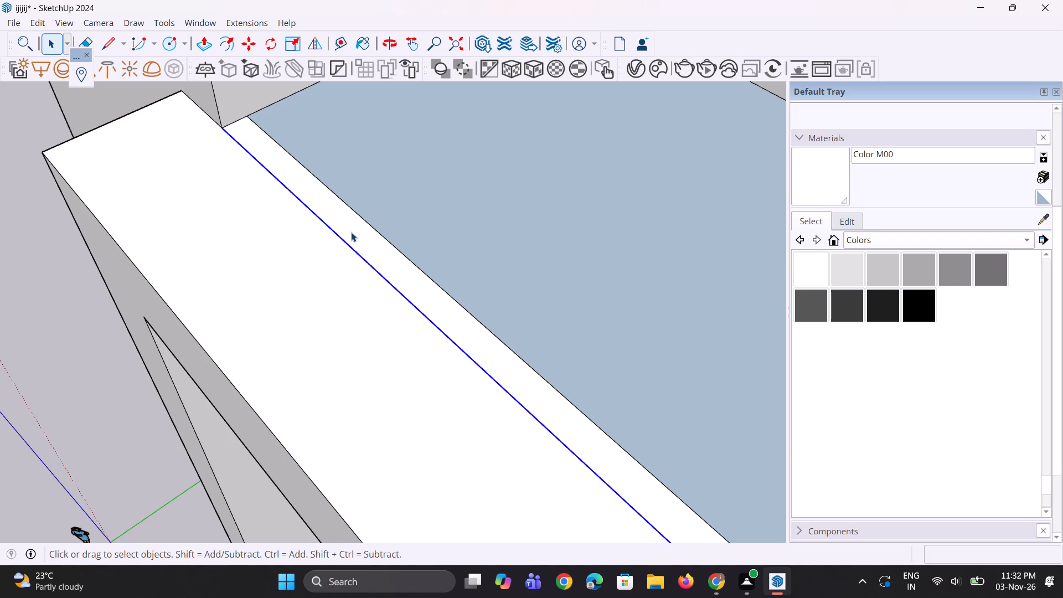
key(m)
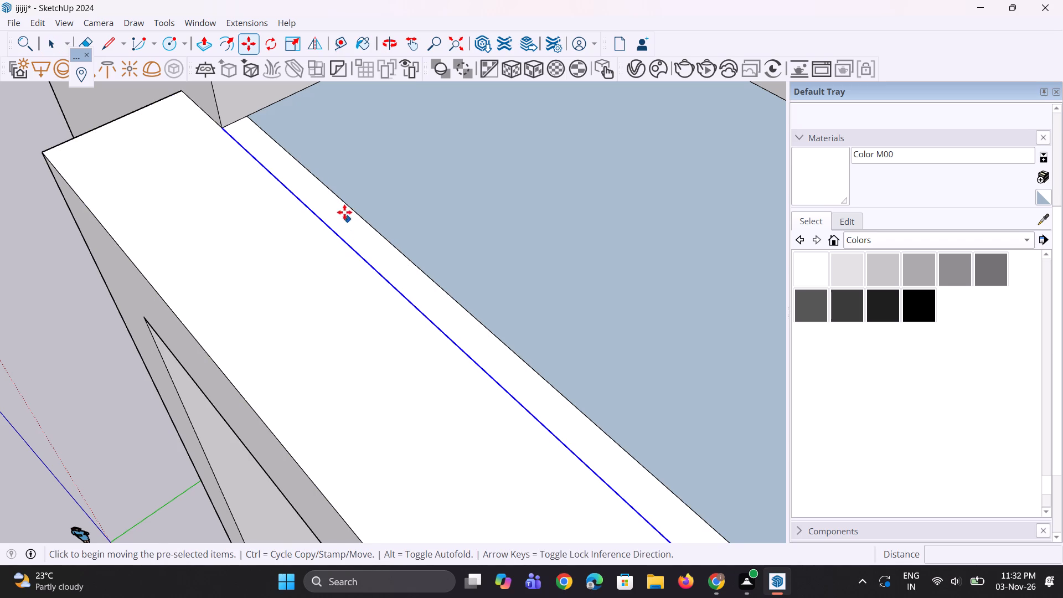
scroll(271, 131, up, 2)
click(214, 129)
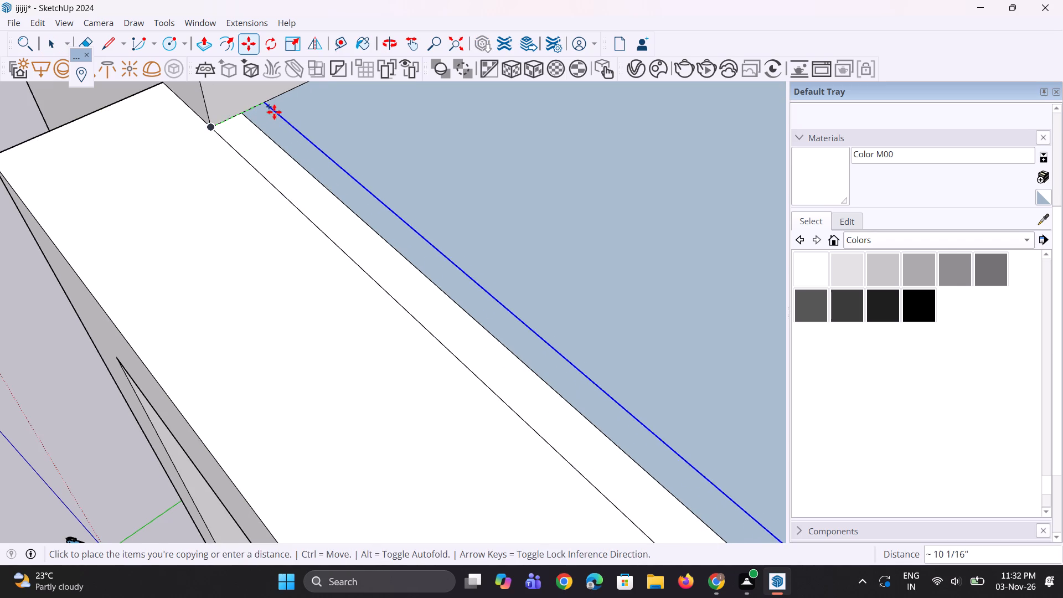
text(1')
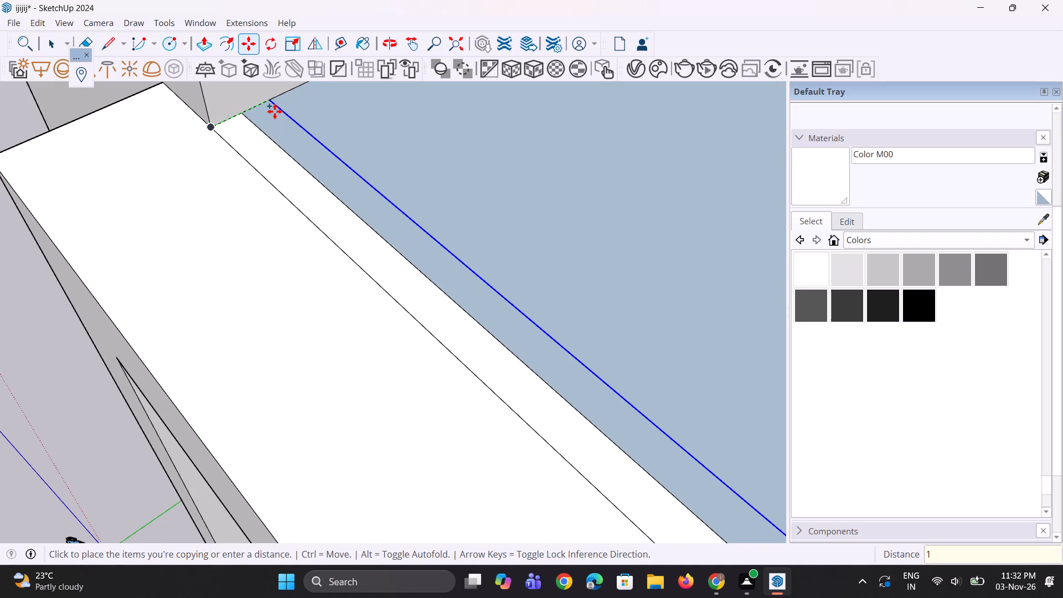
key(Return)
Erase the flattened parapet strip's old inner edge from the balcony floor.
scroll(324, 236, down, 6)
scroll(323, 206, up, 2)
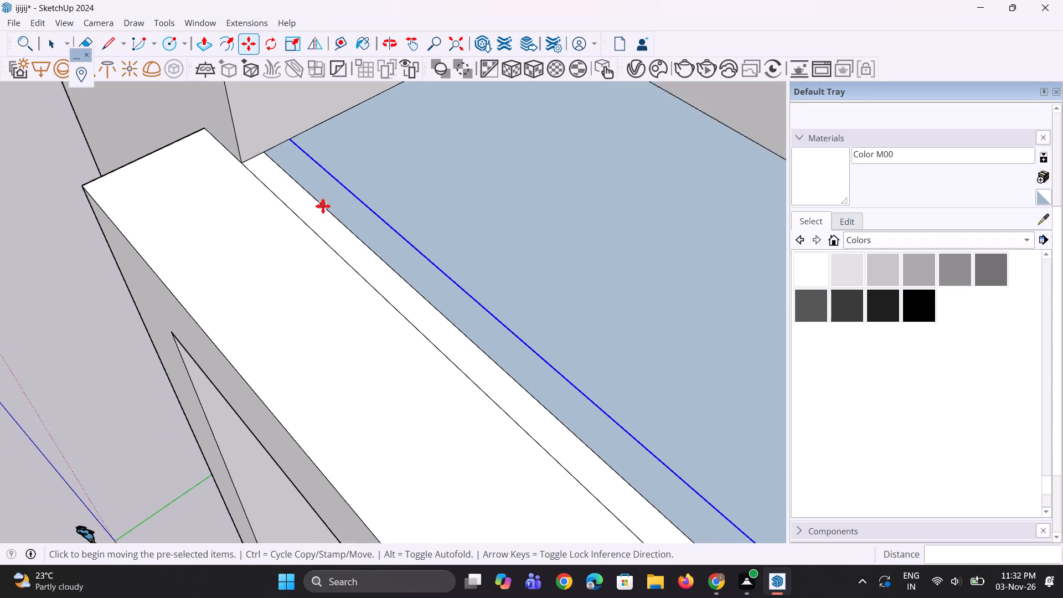
scroll(323, 206, up, 3)
key(e)
click(322, 205)
scroll(311, 219, down, 5)
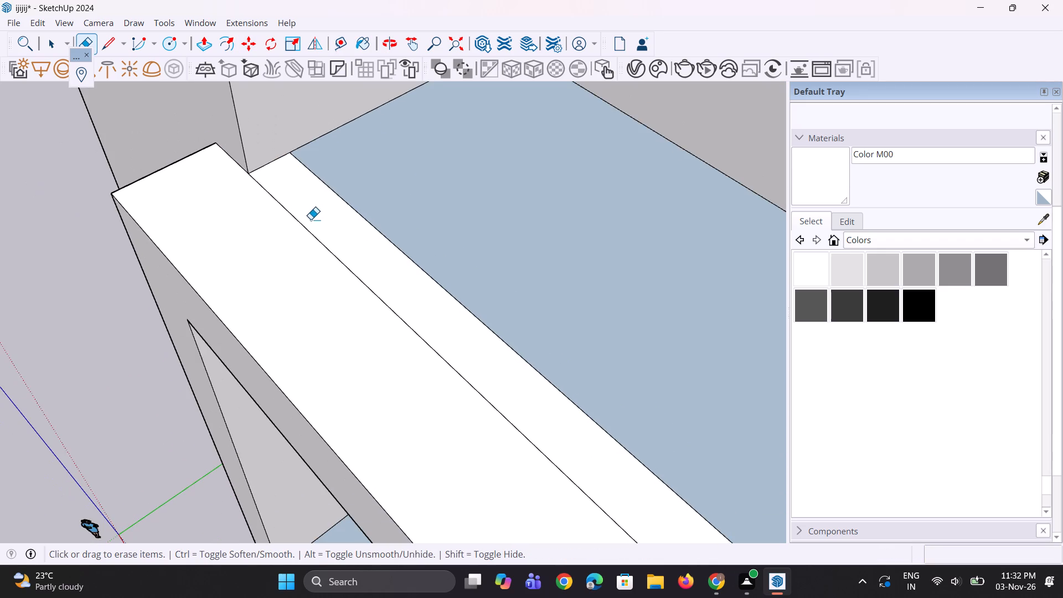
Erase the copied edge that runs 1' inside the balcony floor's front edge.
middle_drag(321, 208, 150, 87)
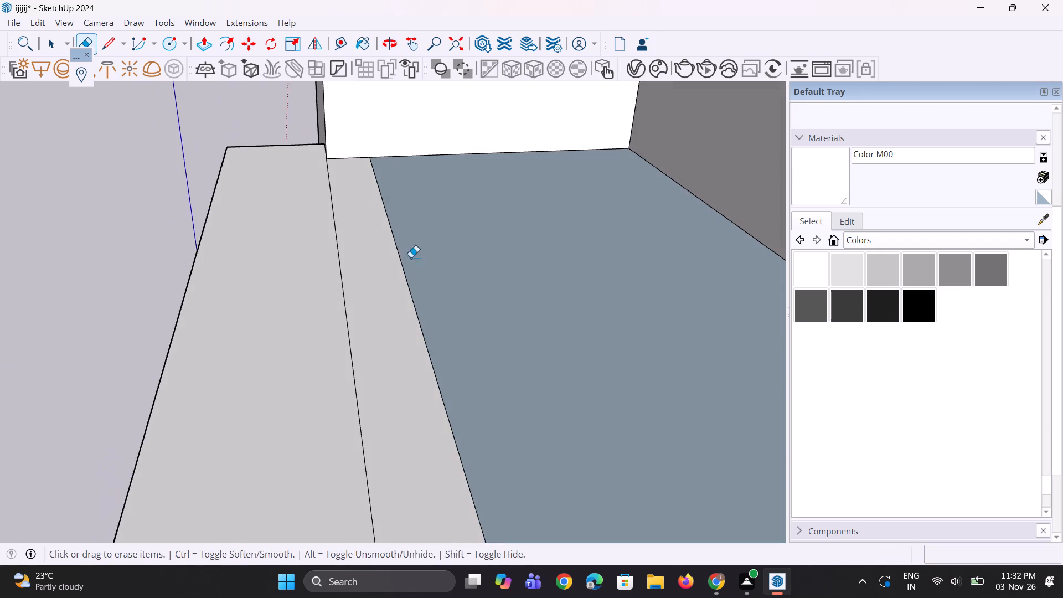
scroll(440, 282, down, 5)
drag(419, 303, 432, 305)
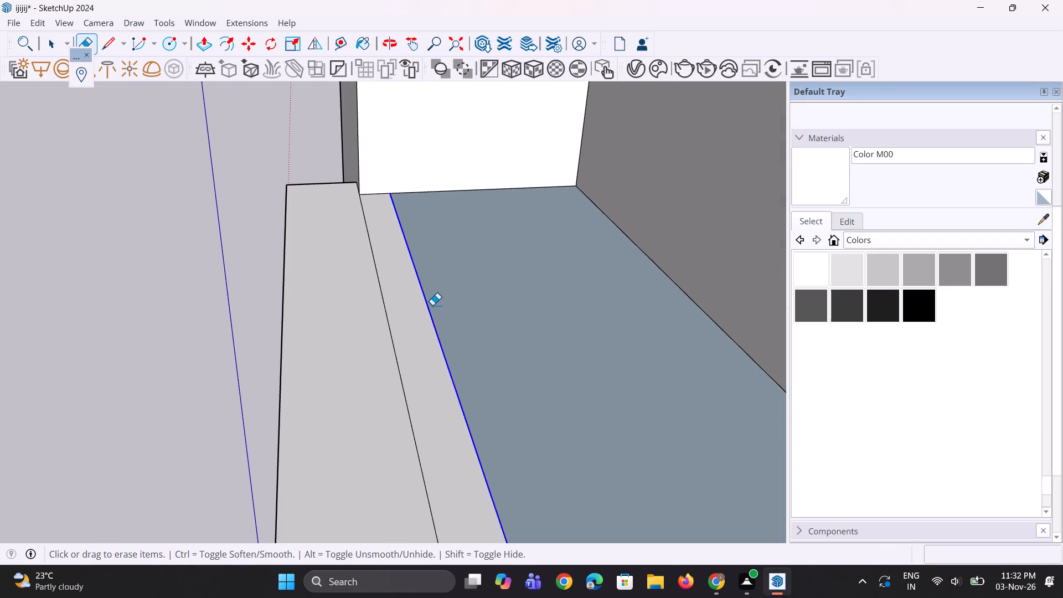
Copy the edge between the projecting frame's top and the balcony floor behind it a short distance inward across that floor.
middle_drag(384, 271, 432, 231)
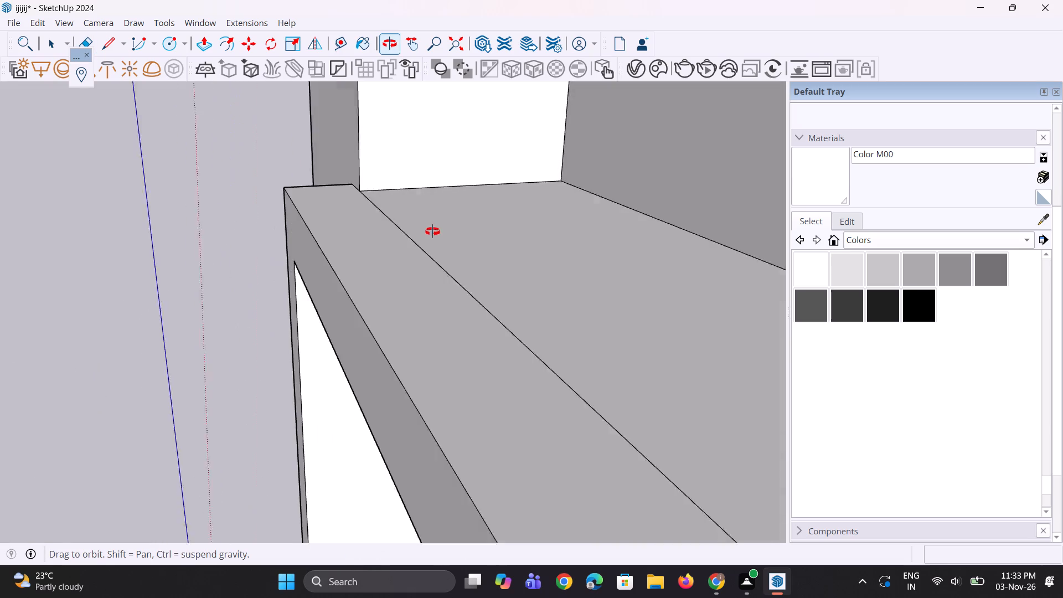
middle_drag(432, 231, 432, 230)
key(space)
click(426, 237)
middle_drag(416, 233, 416, 277)
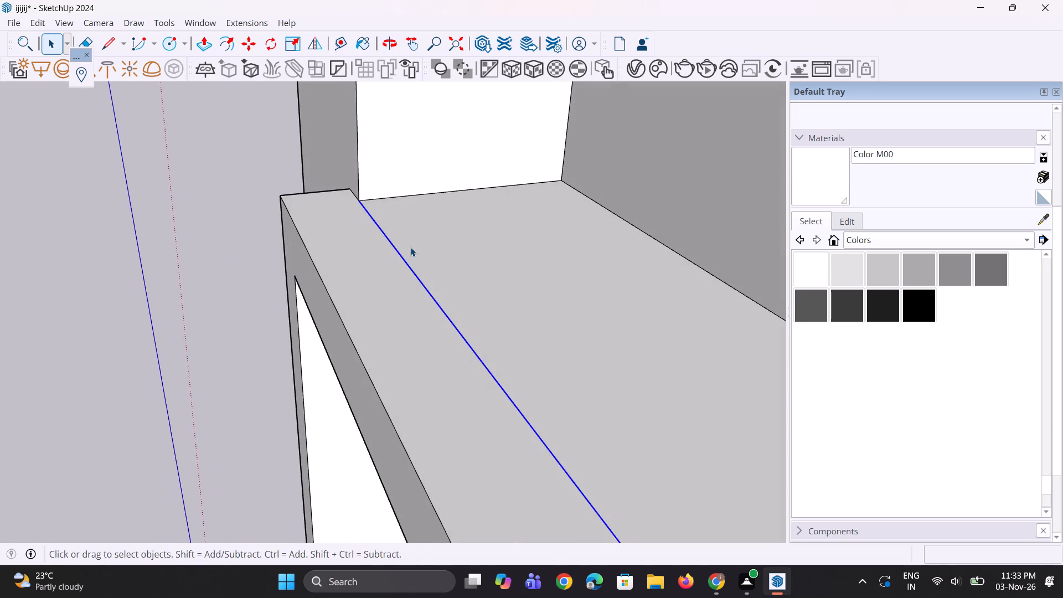
key(m)
scroll(384, 212, up, 3)
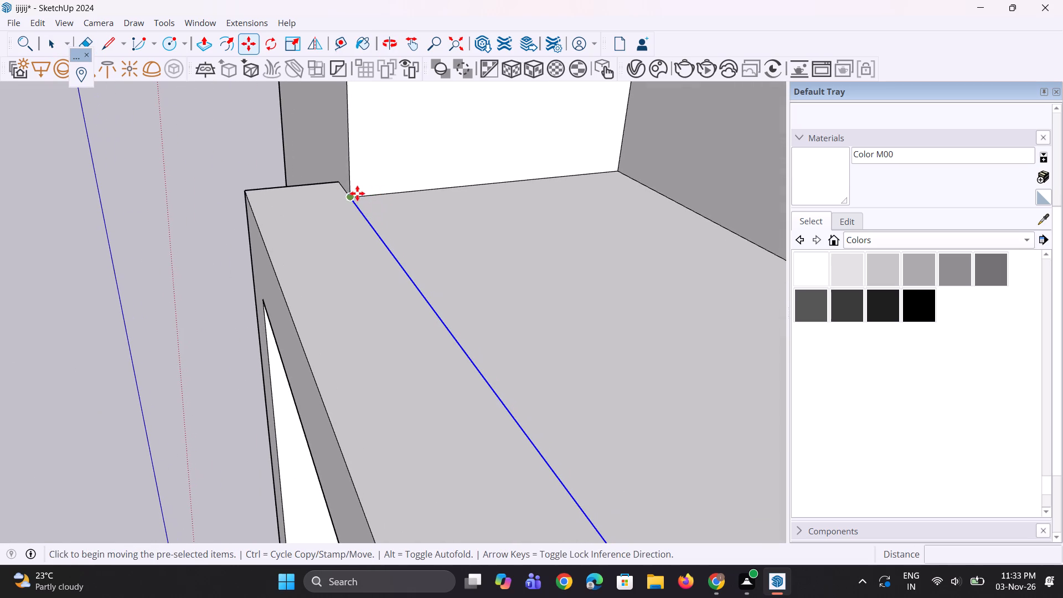
click(355, 194)
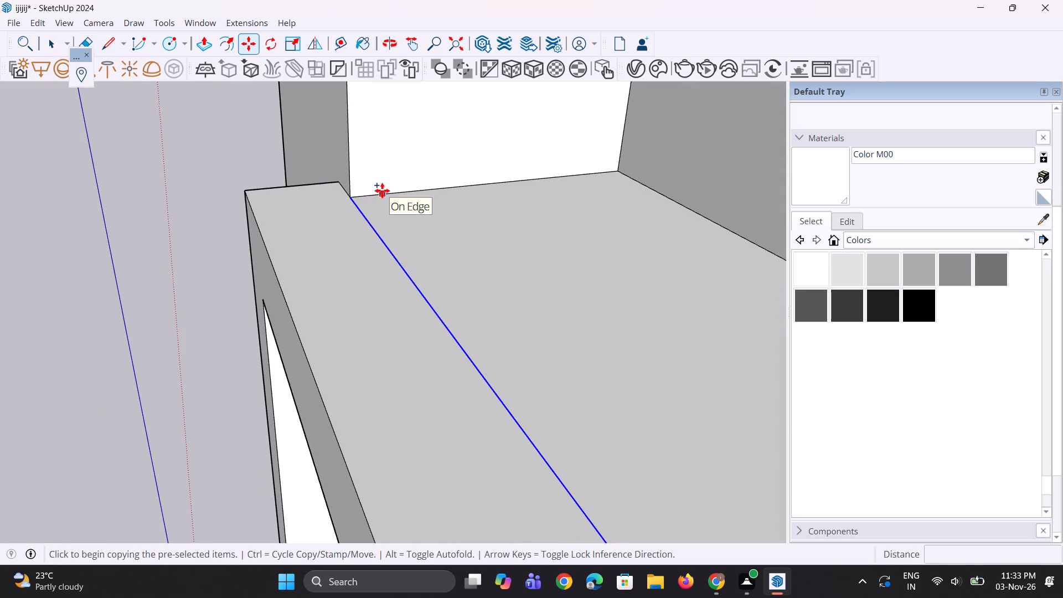
key(space)
key(space)
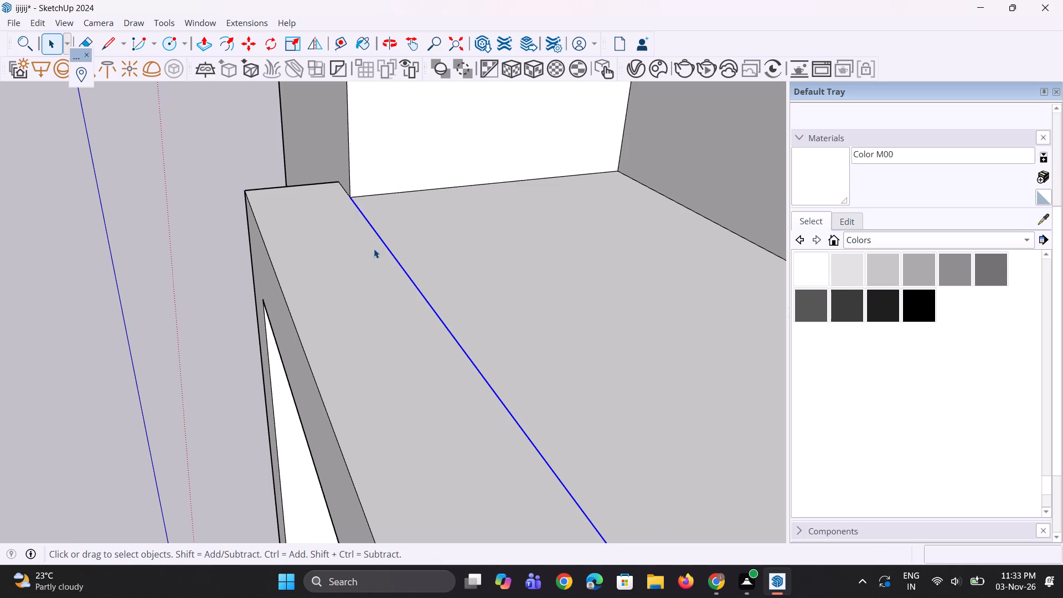
scroll(371, 256, down, 5)
middle_drag(383, 254, 352, 383)
key(m)
scroll(357, 295, up, 2)
middle_drag(354, 294, 360, 287)
scroll(360, 287, up, 3)
click(341, 280)
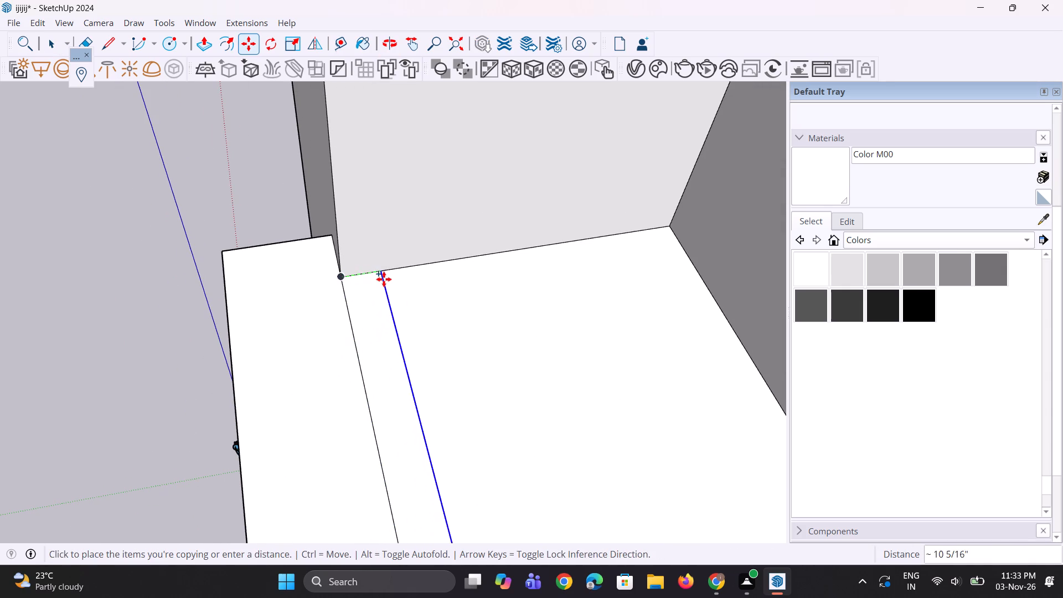
click(390, 277)
scroll(504, 244, down, 6)
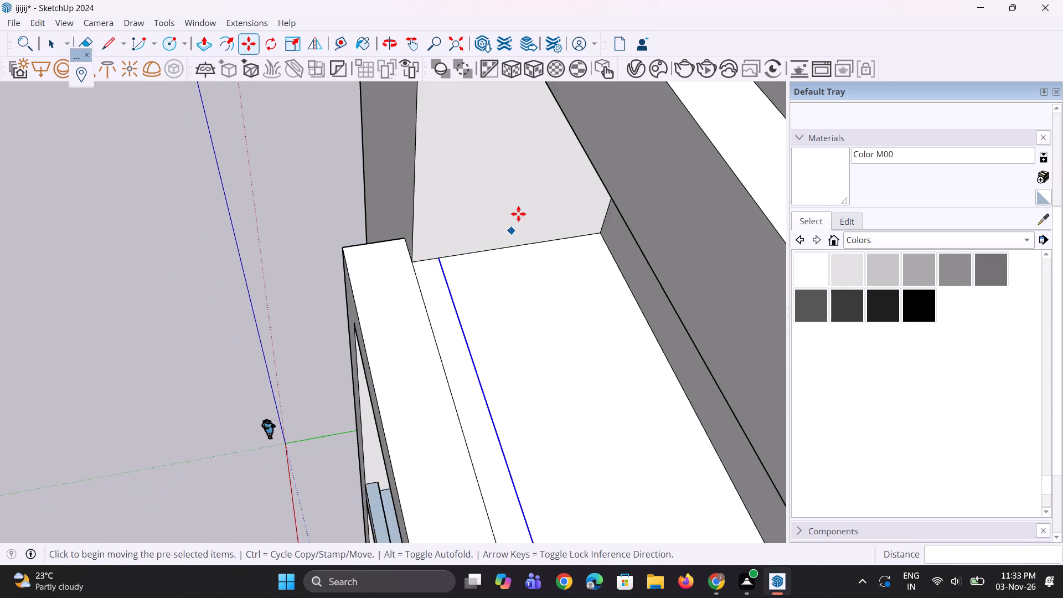
scroll(518, 205, down, 12)
middle_drag(503, 285, 541, 252)
key(space)
key(space)
Pull the uppermost balcony floor inside the projecting frame up 1' 1 1/2", level with the top of its front parapet.
scroll(458, 394, up, 5)
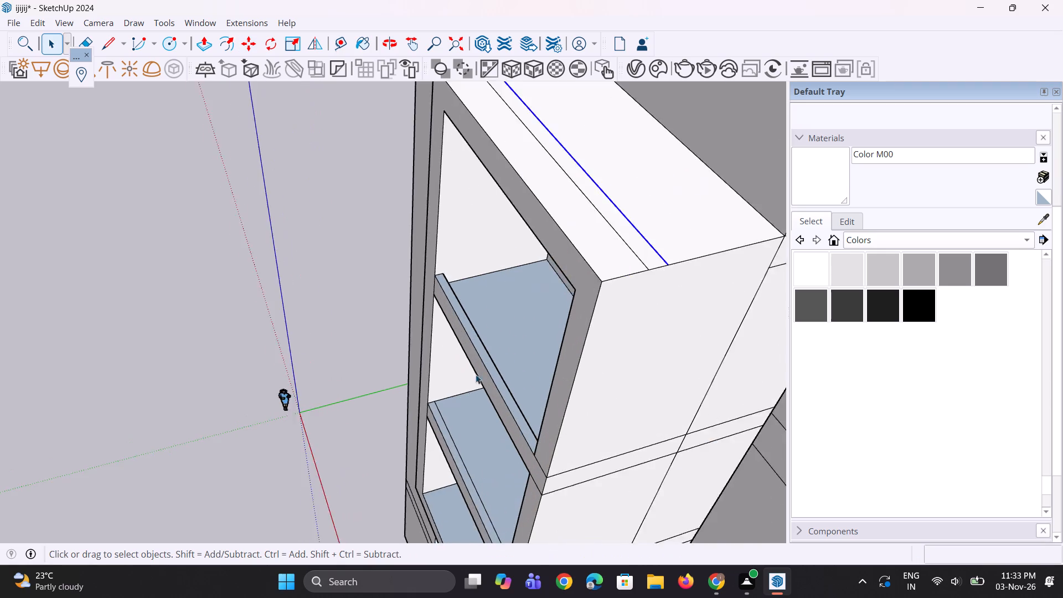
scroll(476, 374, up, 12)
middle_drag(478, 362, 437, 321)
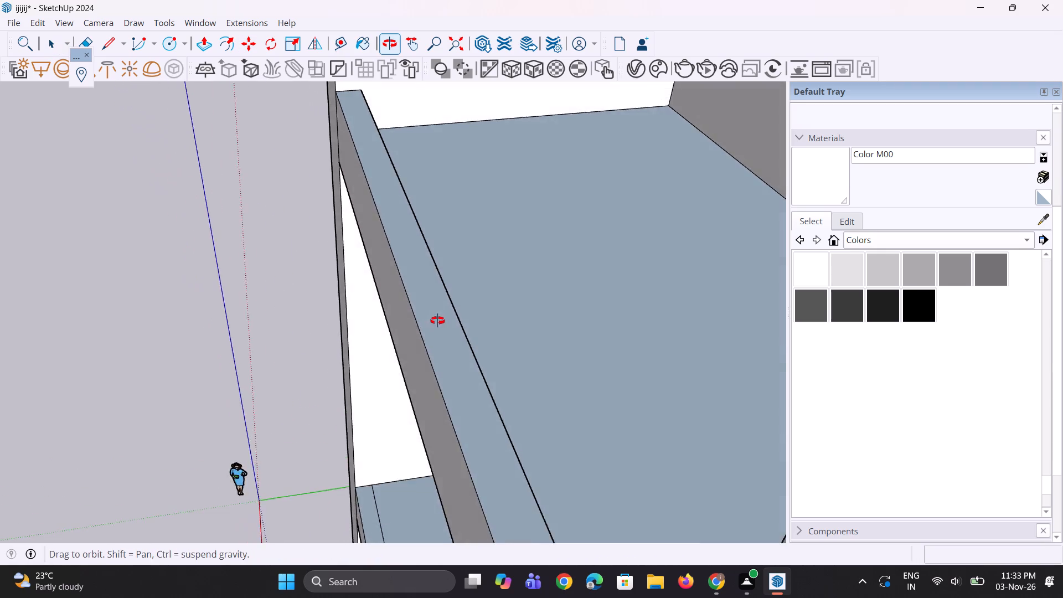
middle_drag(437, 321, 615, 264)
scroll(502, 254, down, 5)
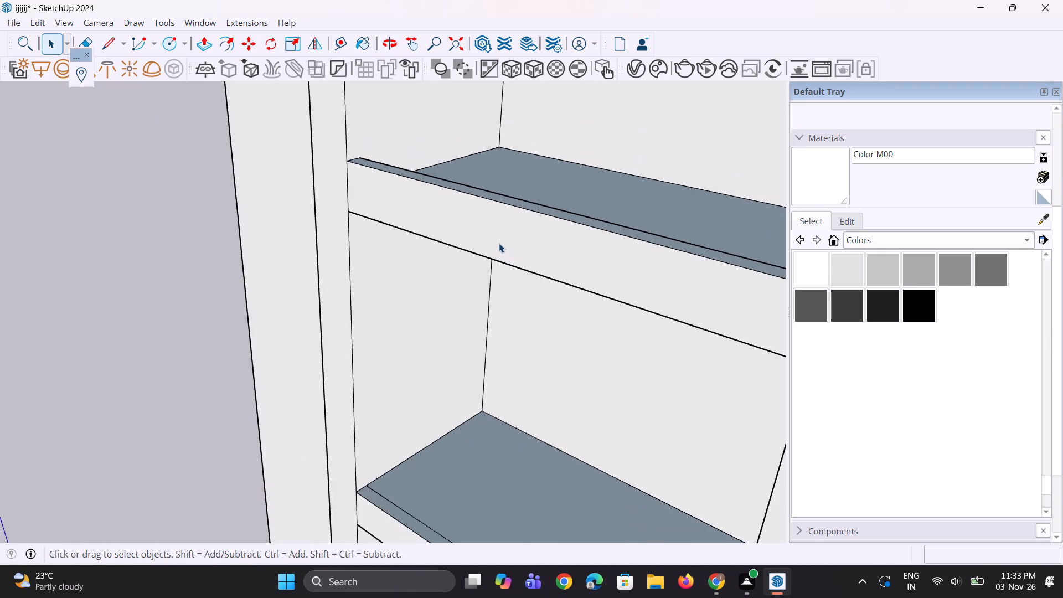
scroll(494, 240, down, 6)
scroll(491, 204, up, 1)
middle_drag(491, 204, 491, 297)
scroll(503, 251, up, 3)
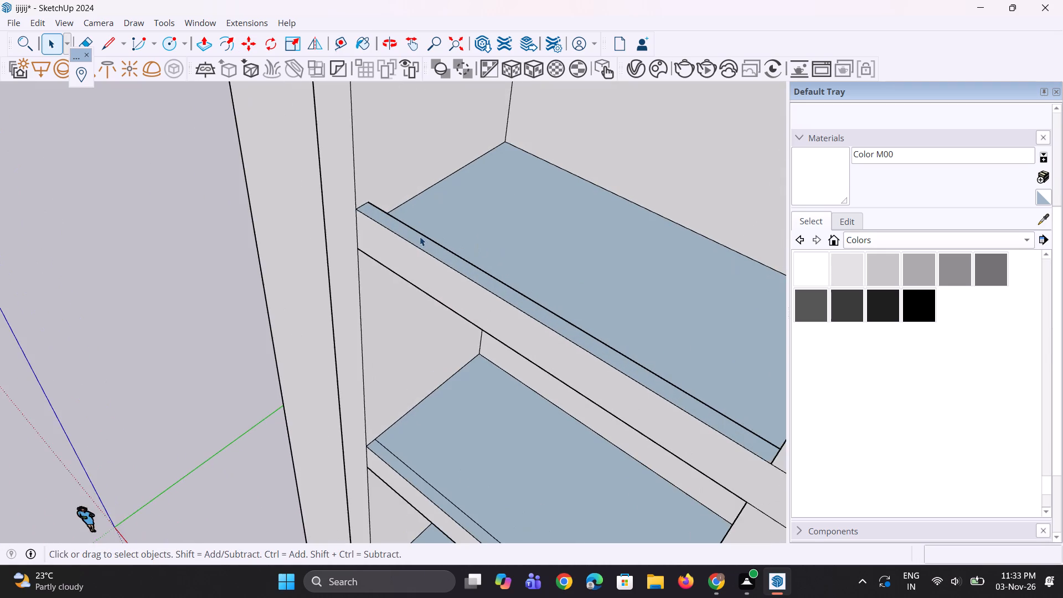
scroll(420, 236, up, 3)
scroll(370, 225, up, 3)
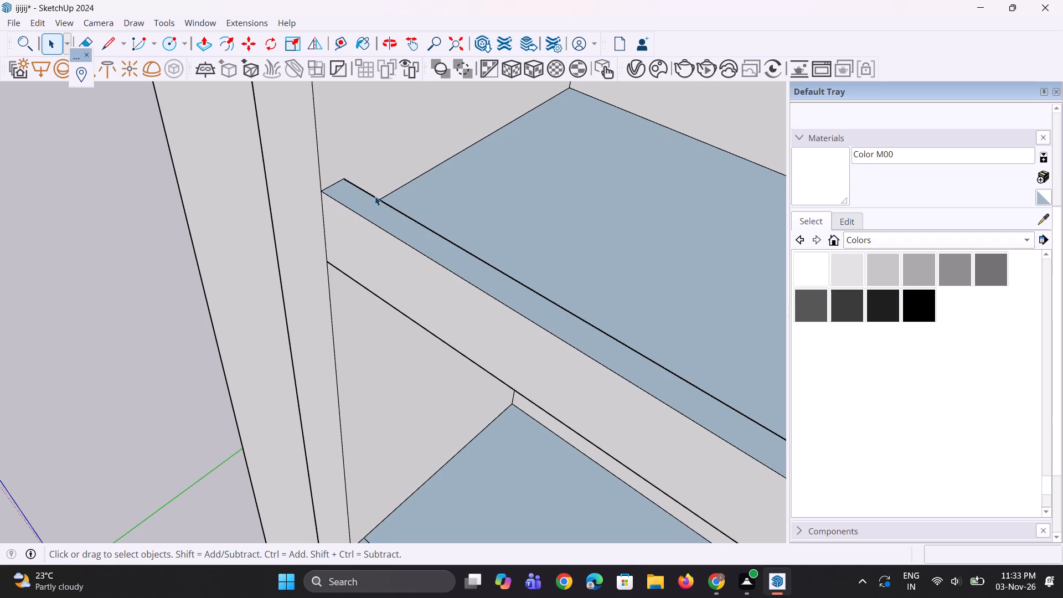
click(375, 196)
middle_drag(371, 219, 342, 383)
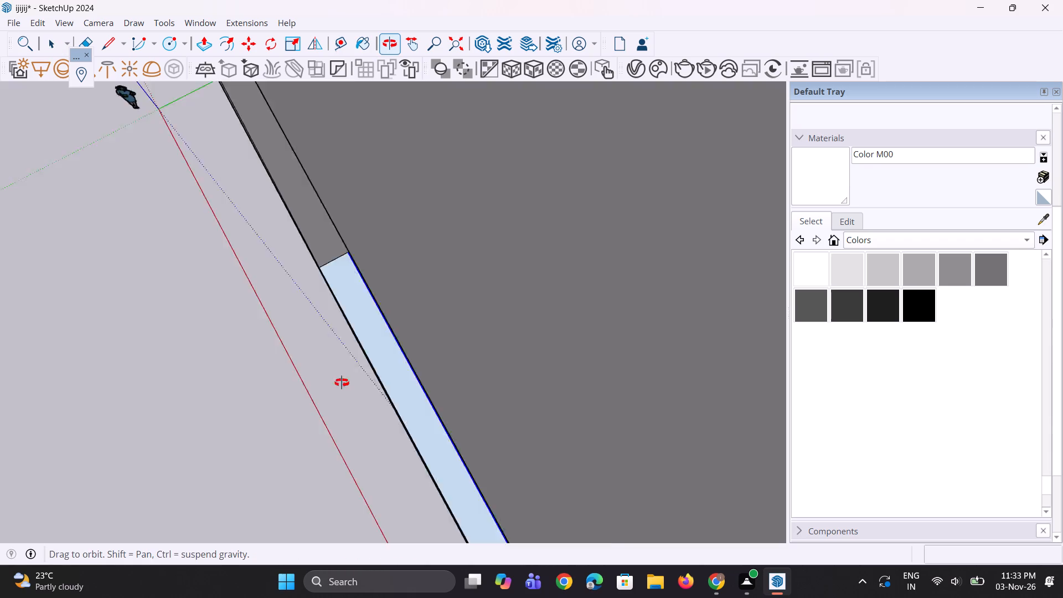
middle_drag(342, 383, 489, 141)
scroll(433, 116, down, 10)
middle_drag(579, 290, 577, 290)
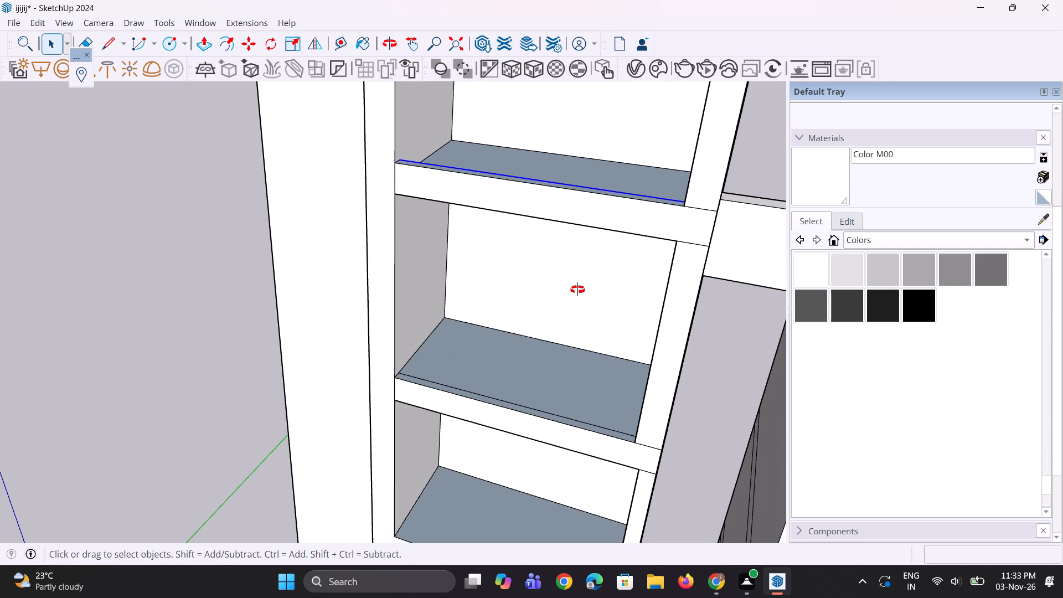
middle_drag(577, 290, 515, 324)
scroll(492, 207, up, 4)
key(p)
click(542, 211)
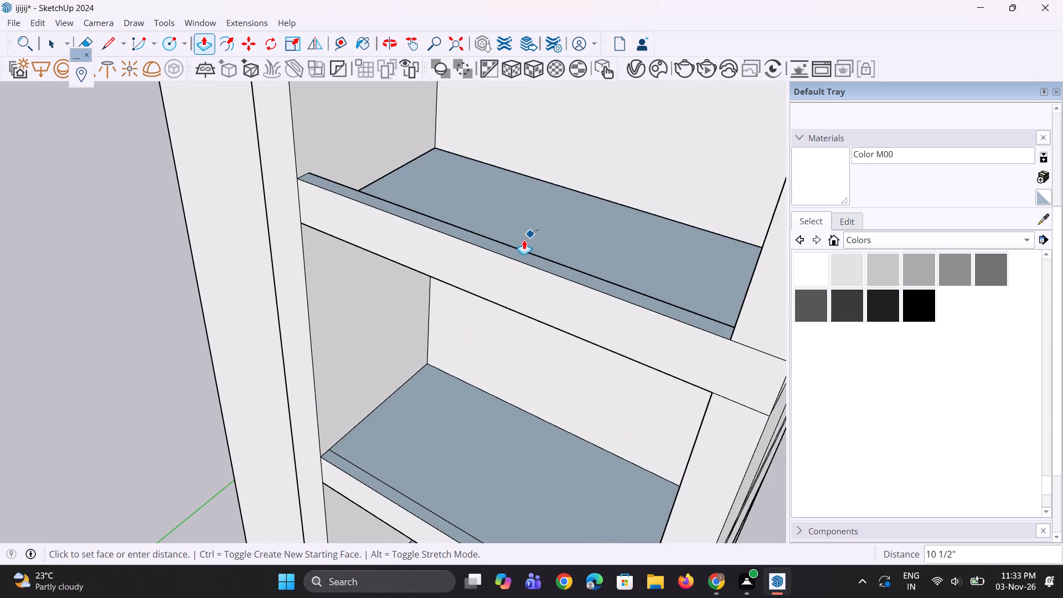
click(511, 249)
scroll(442, 320, down, 4)
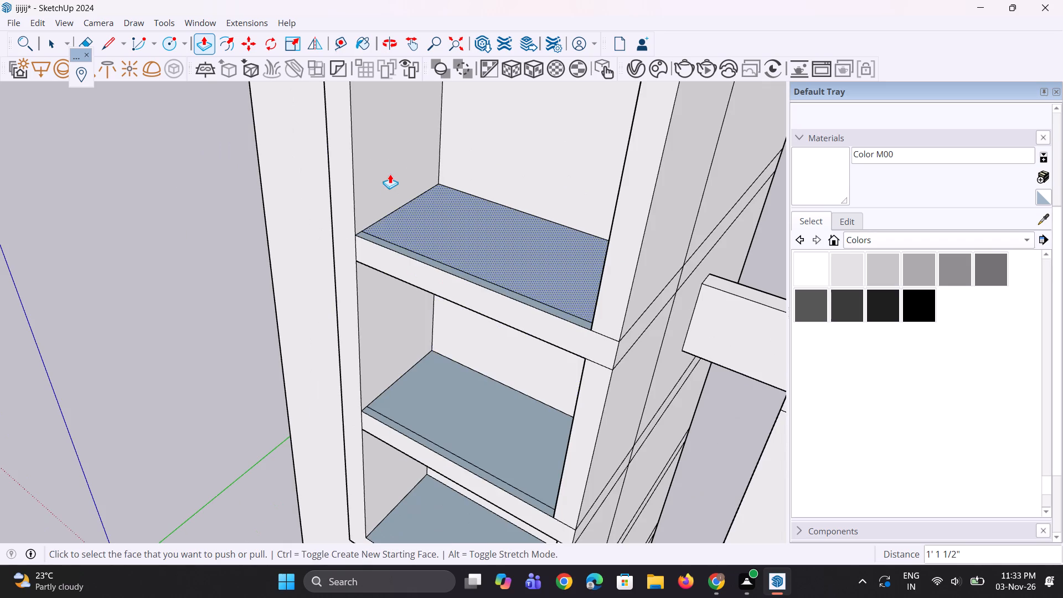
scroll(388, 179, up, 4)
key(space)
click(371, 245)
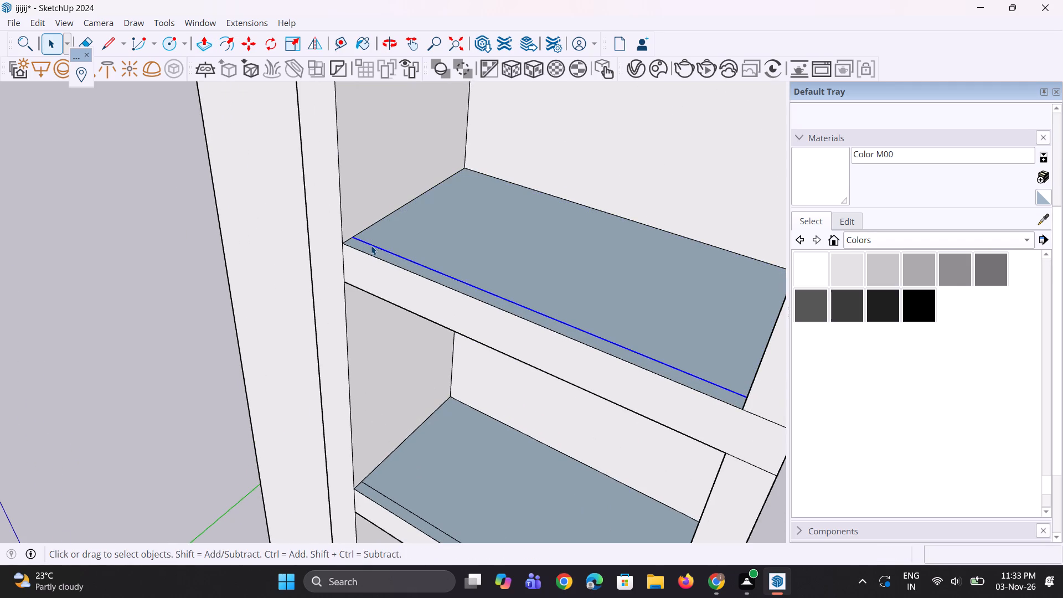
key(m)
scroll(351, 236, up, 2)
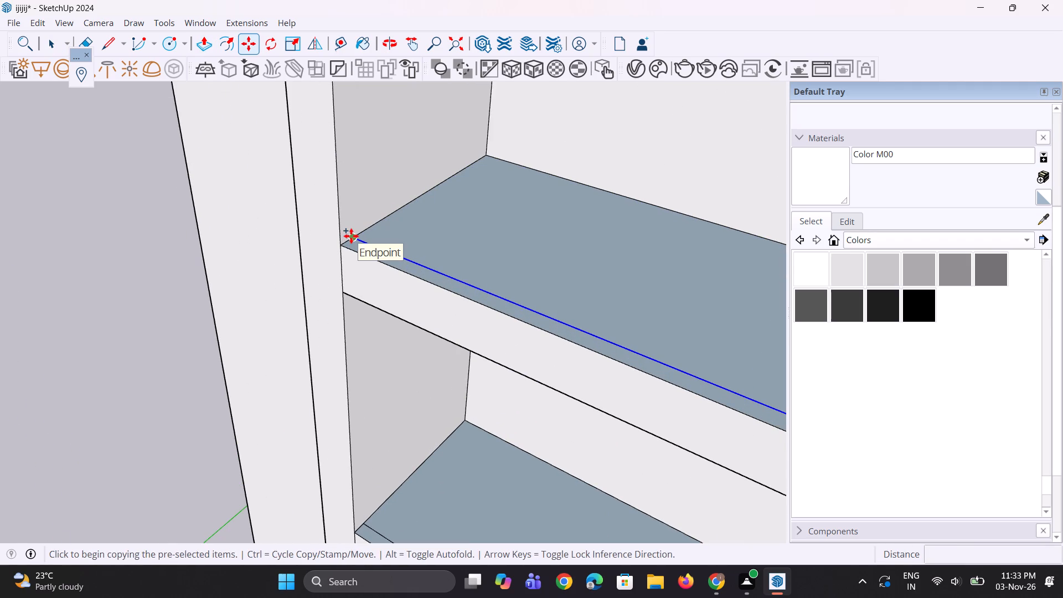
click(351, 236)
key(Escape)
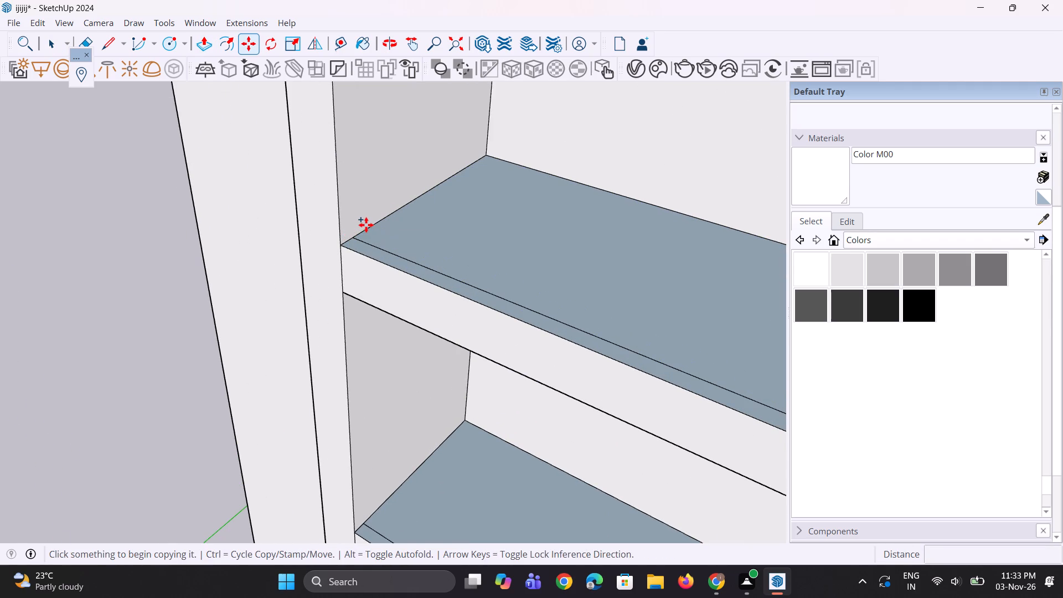
Erase the parapet strips' inner edges from the upper and middle balcony floors inside the frame.
key(e)
drag(394, 264, 410, 257)
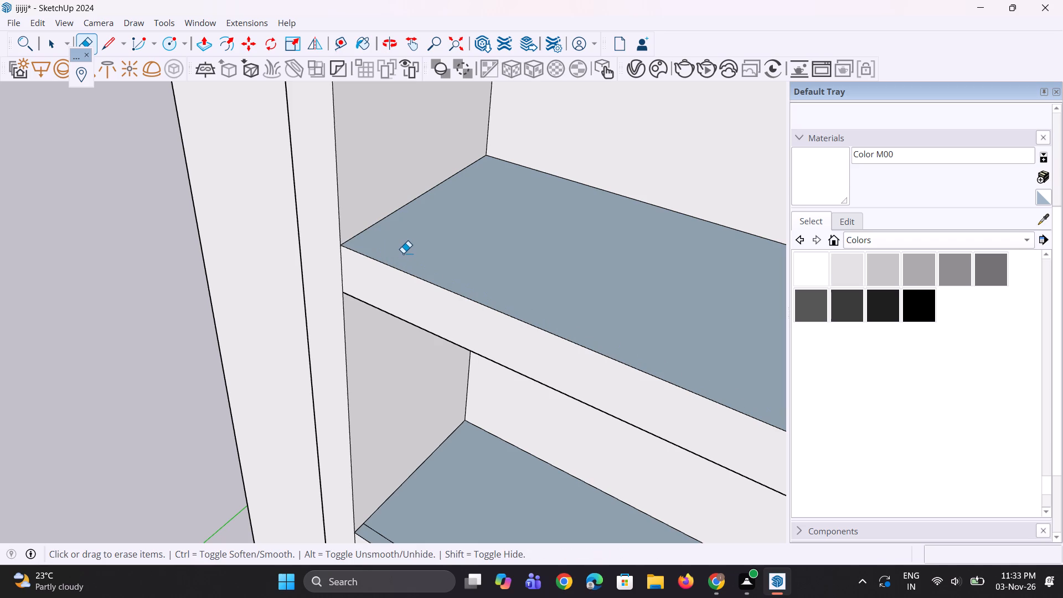
scroll(406, 242, down, 5)
scroll(394, 440, up, 3)
drag(423, 440, 423, 468)
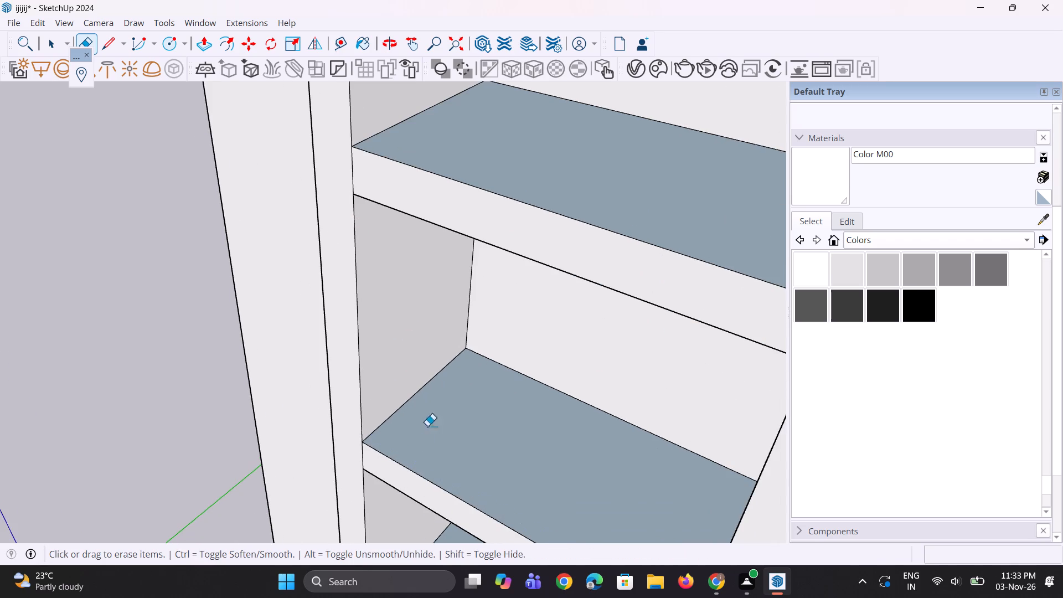
scroll(482, 306, down, 5)
middle_drag(482, 311, 468, 352)
key(space)
key(space)
Copy the front edge of the frame's uppermost balcony floor 1' inward across the floor.
scroll(471, 286, up, 1)
click(471, 283)
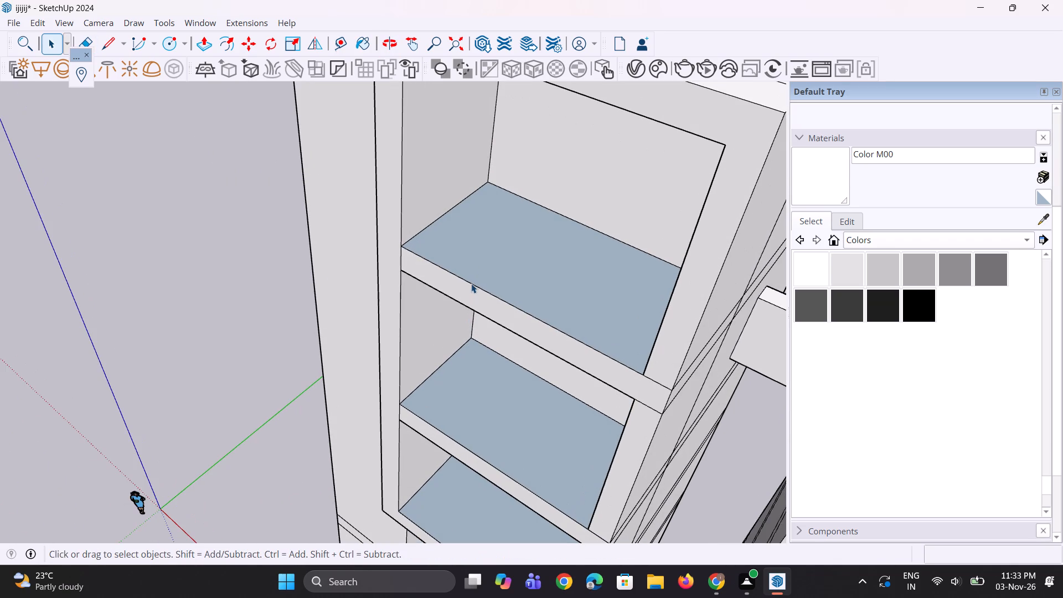
key(m)
scroll(422, 266, up, 5)
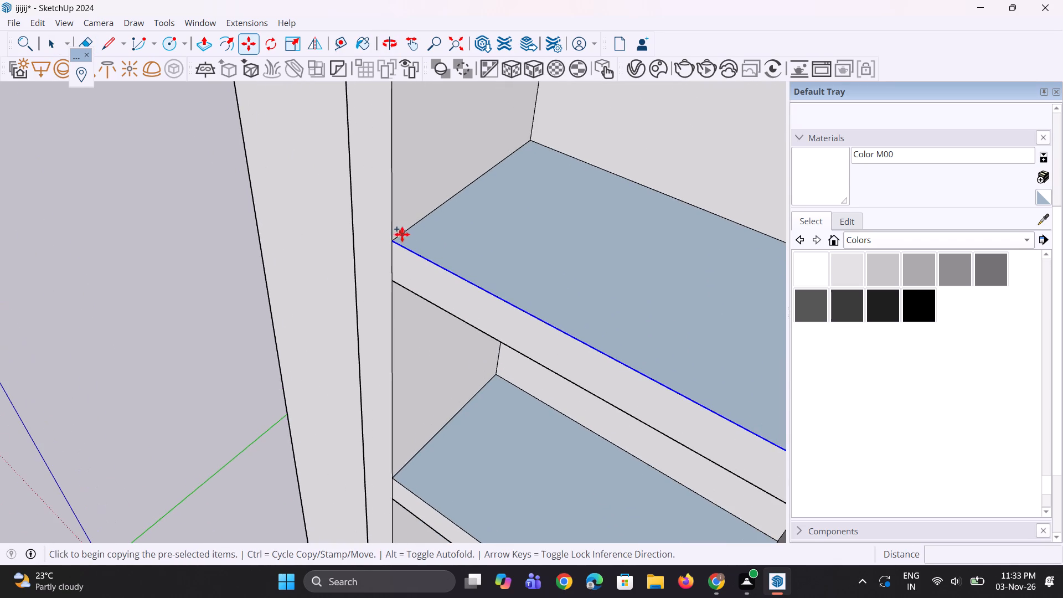
click(395, 240)
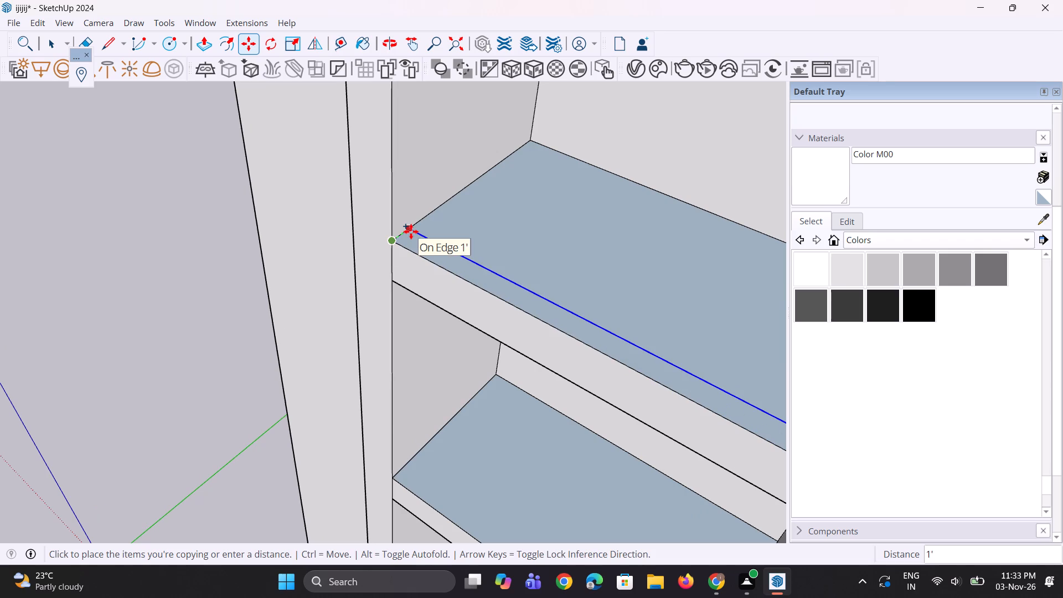
click(411, 231)
scroll(462, 202, down, 6)
key(space)
scroll(463, 198, down, 6)
key(space)
scroll(463, 198, down, 5)
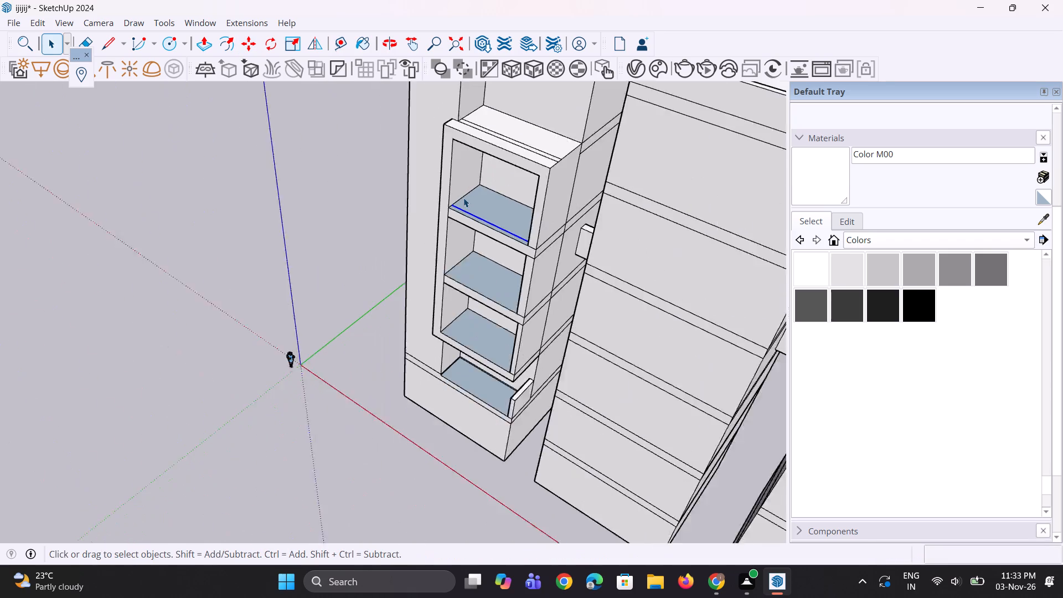
scroll(463, 198, down, 1)
key(space)
Copy the front edge of the frame's middle balcony floor 1' inward across the floor.
scroll(459, 271, up, 9)
click(461, 269)
scroll(432, 248, up, 6)
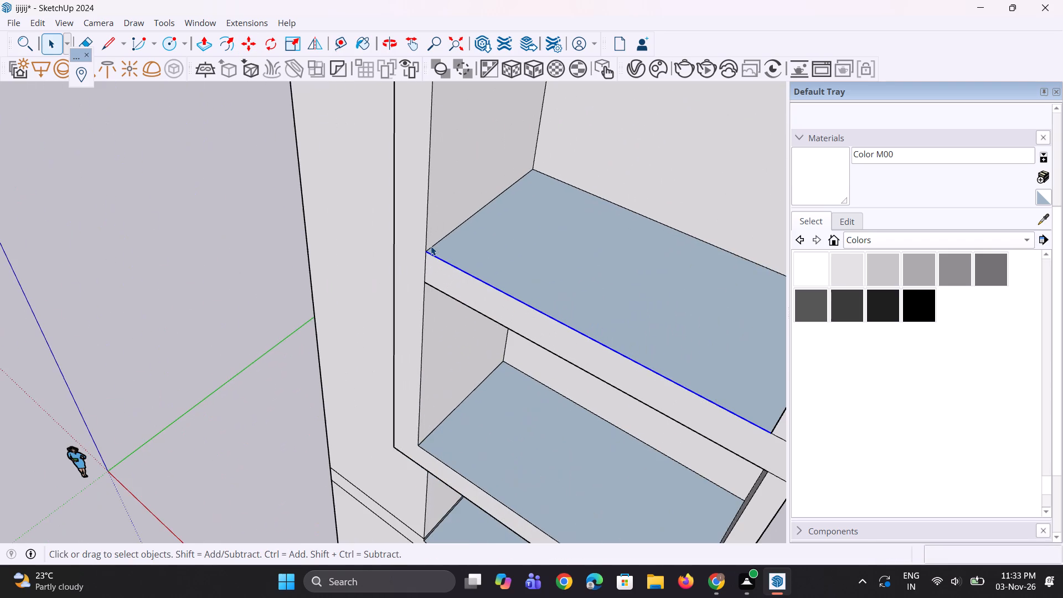
key(m)
scroll(431, 246, up, 7)
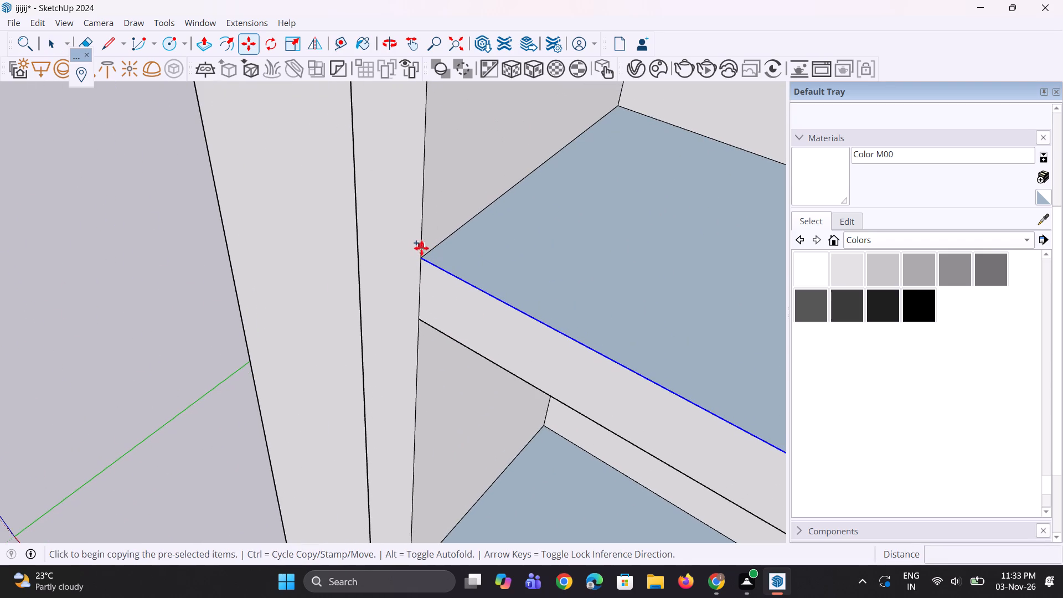
click(418, 252)
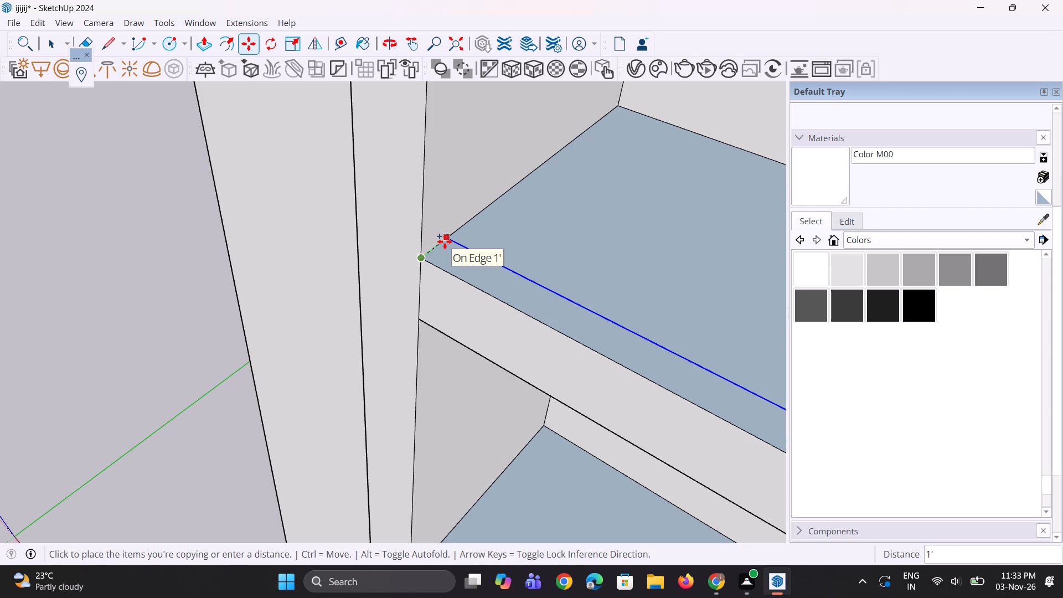
click(445, 241)
scroll(497, 216, down, 5)
key(space)
key(space)
key(space)
click(178, 229)
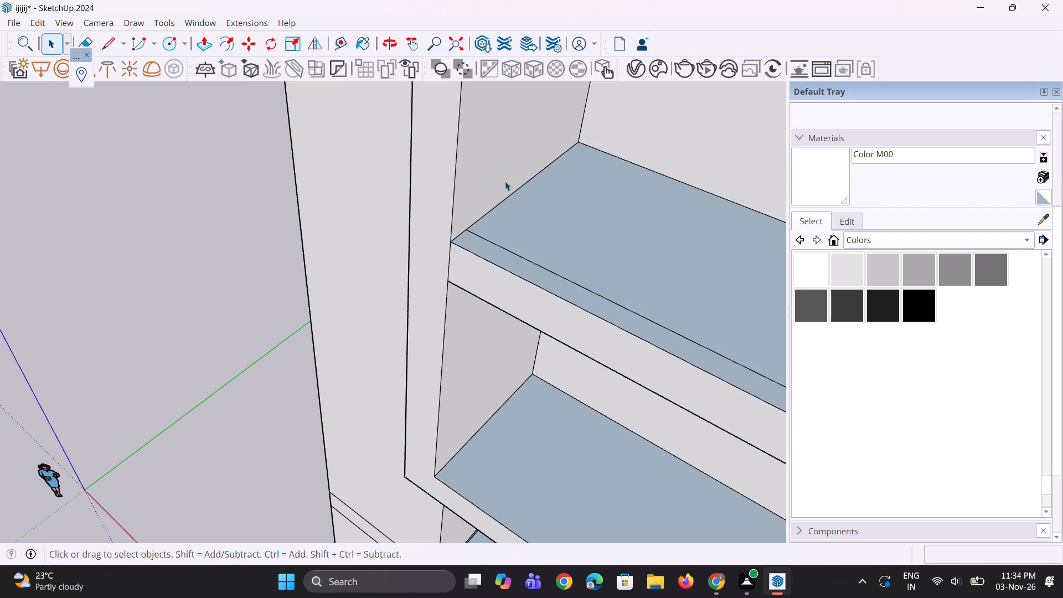
Copy the front edge of the frame's bottom balcony floor a short distance inward across the floor.
scroll(505, 181, down, 11)
scroll(510, 310, up, 8)
click(496, 334)
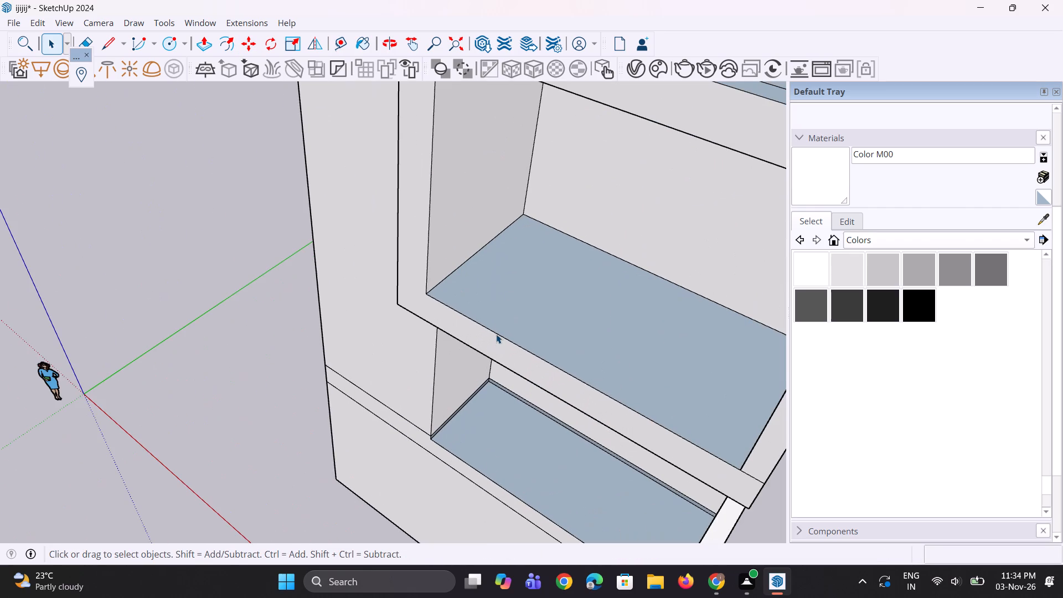
scroll(445, 301, up, 3)
key(m)
scroll(441, 295, up, 3)
ctrl+scroll(437, 291, up, 2)
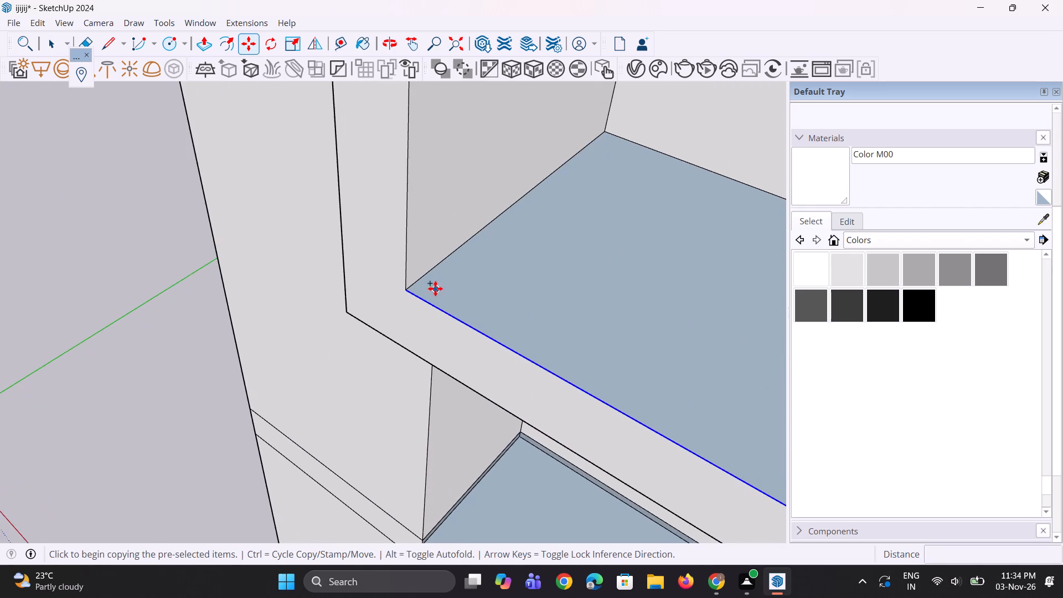
scroll(430, 284, up, 3)
click(401, 290)
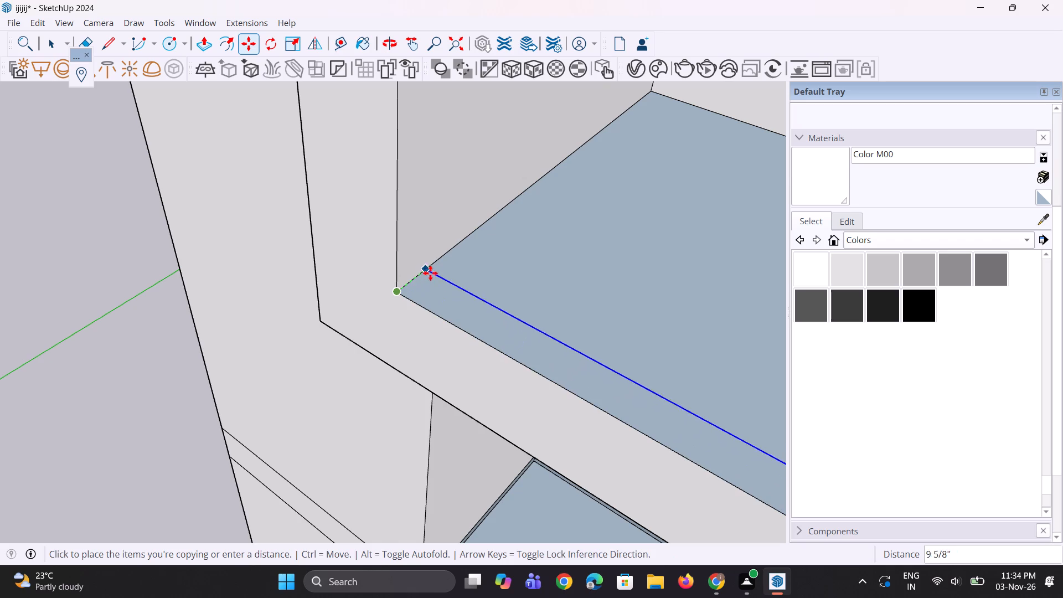
click(434, 270)
scroll(442, 265, down, 7)
key(space)
key(space)
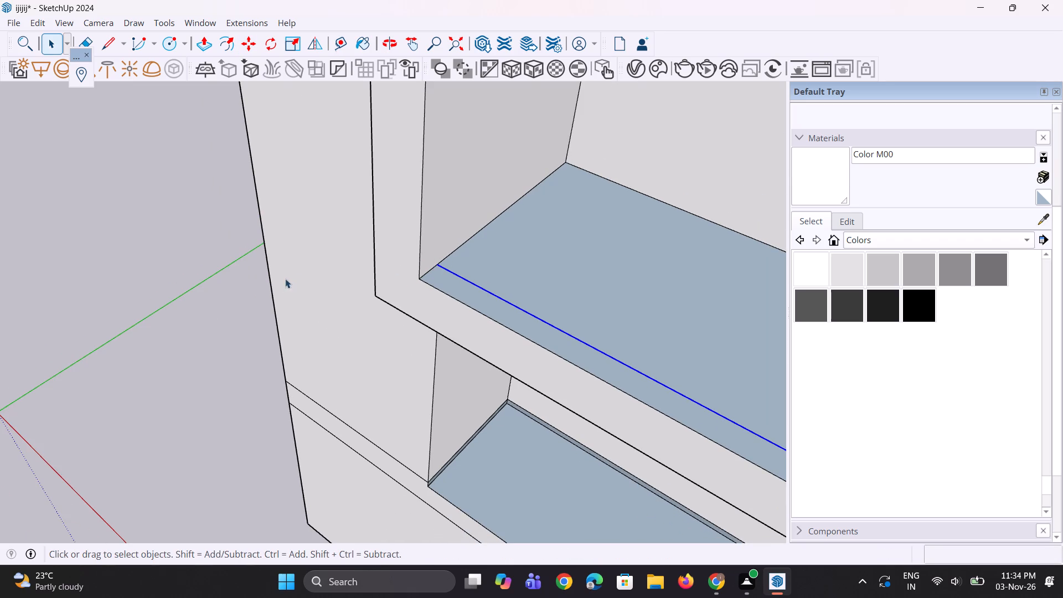
click(231, 292)
Push/Pull the sunken balcony floor below the frame up 4 3/8", level with the top of its surrounding lip.
scroll(439, 257, down, 11)
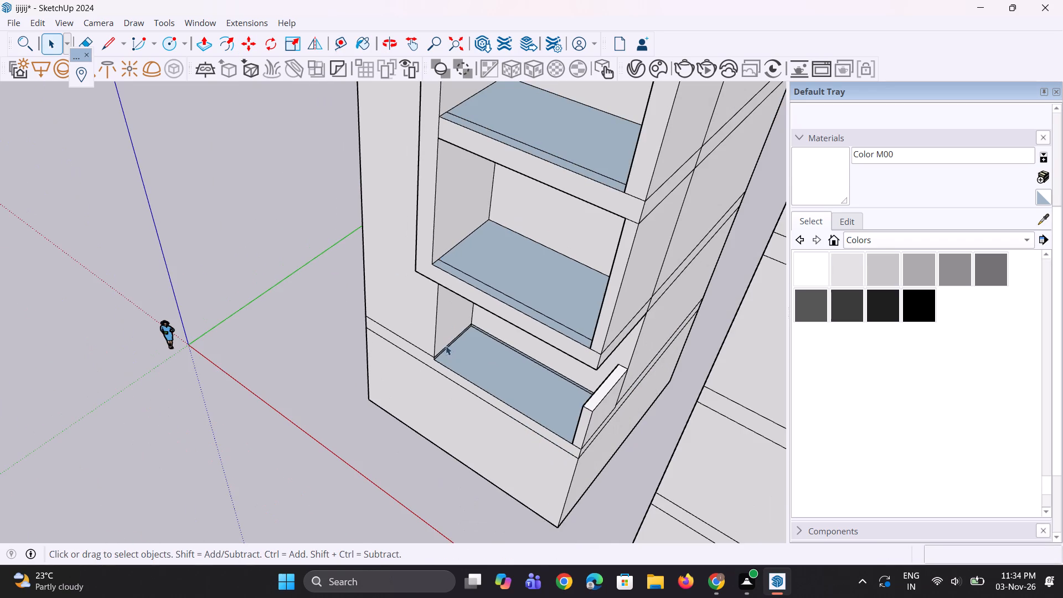
scroll(452, 353, up, 3)
middle_drag(453, 353, 451, 317)
scroll(451, 341, down, 1)
scroll(449, 351, up, 7)
middle_drag(451, 338, 448, 285)
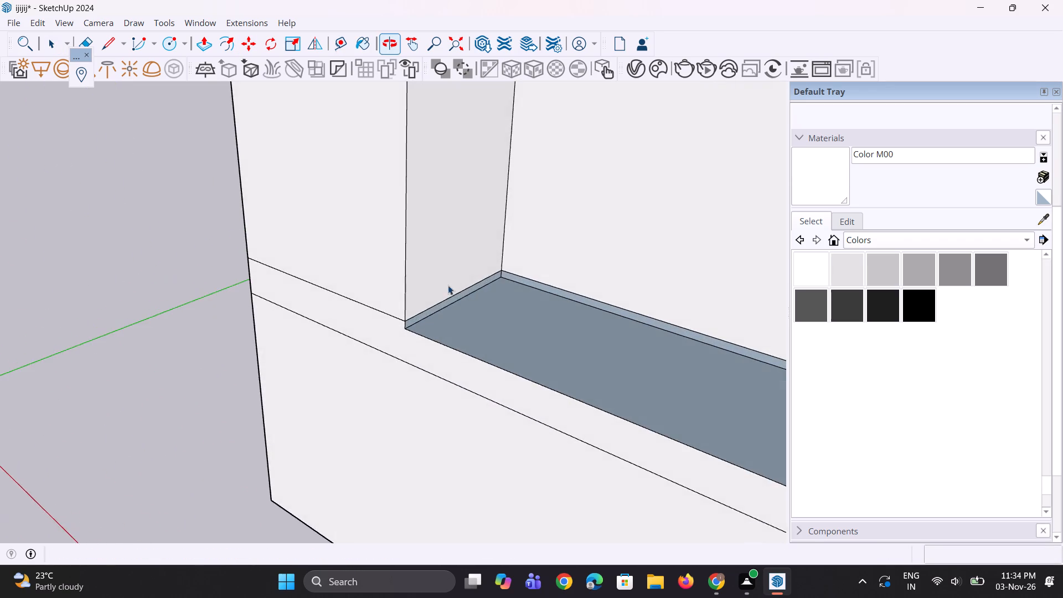
scroll(440, 312, up, 8)
key(p)
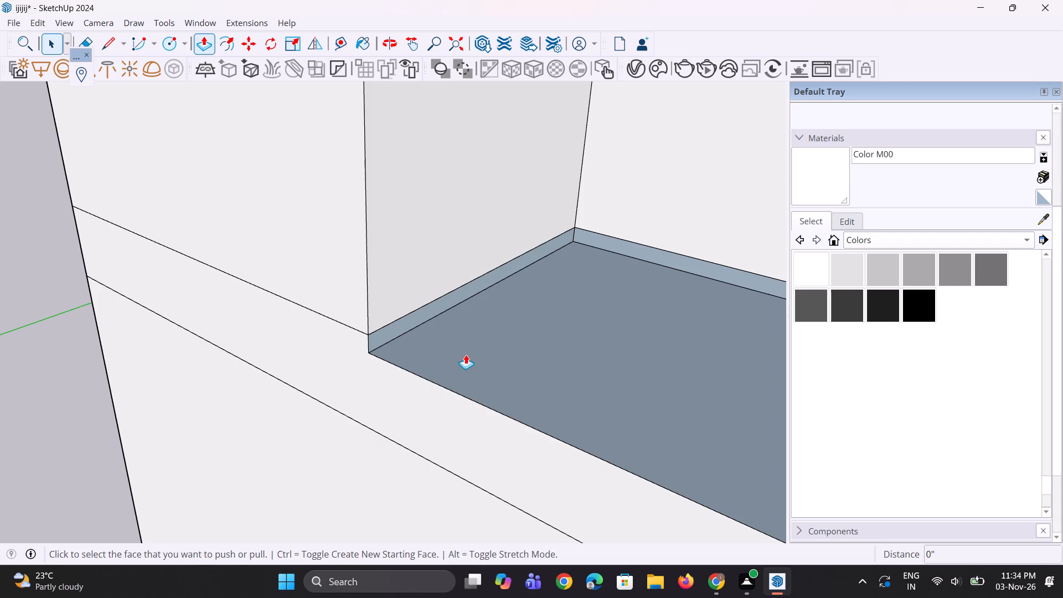
click(466, 354)
click(408, 304)
scroll(398, 295, down, 9)
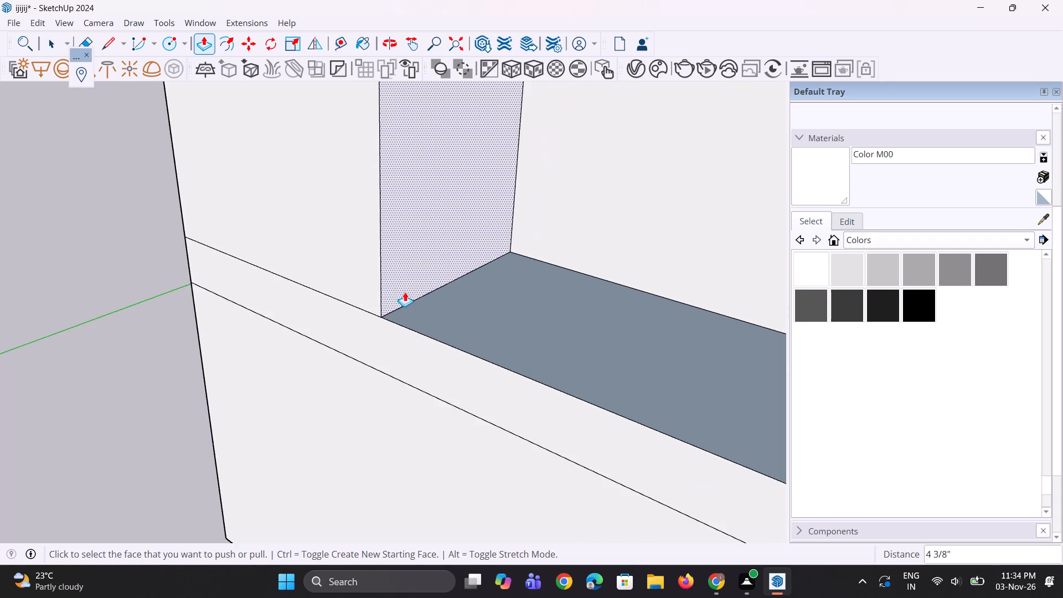
scroll(405, 292, down, 4)
scroll(414, 295, up, 1)
middle_drag(416, 296, 447, 298)
scroll(447, 296, down, 5)
middle_drag(507, 341, 494, 370)
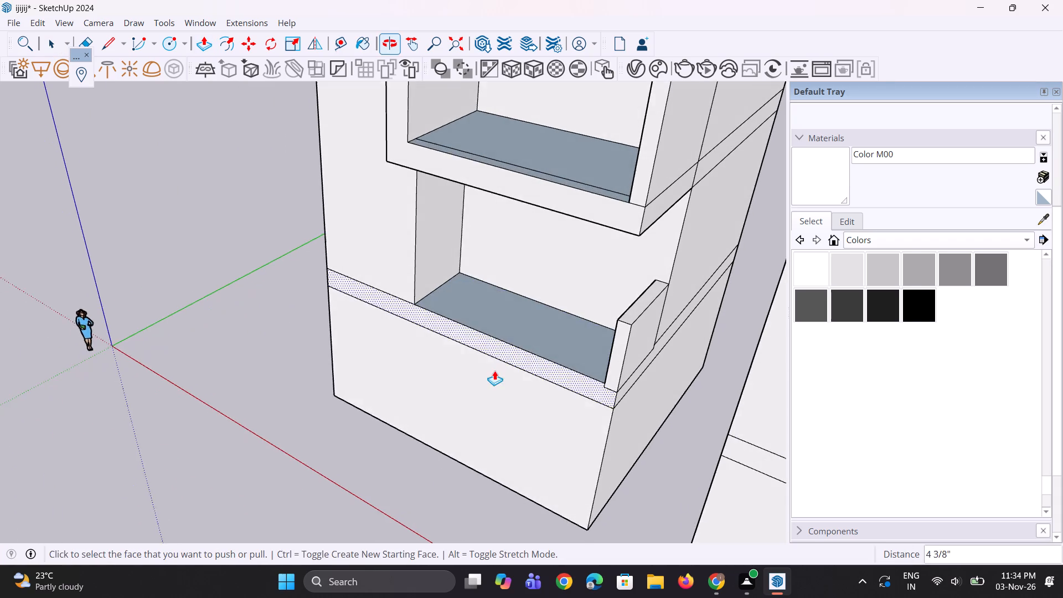
scroll(530, 398, down, 6)
scroll(508, 371, up, 6)
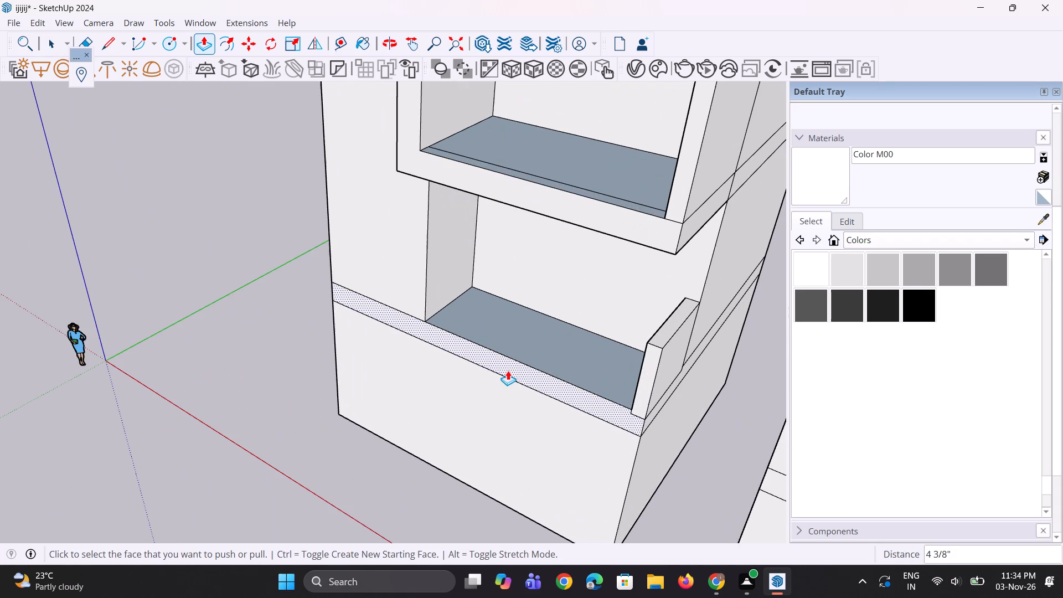
key(space)
key(space)
Erase the leftover edges at the base of the low side wall's front face on the balcony below the frame.
scroll(600, 386, up, 3)
middle_drag(603, 386, 821, 243)
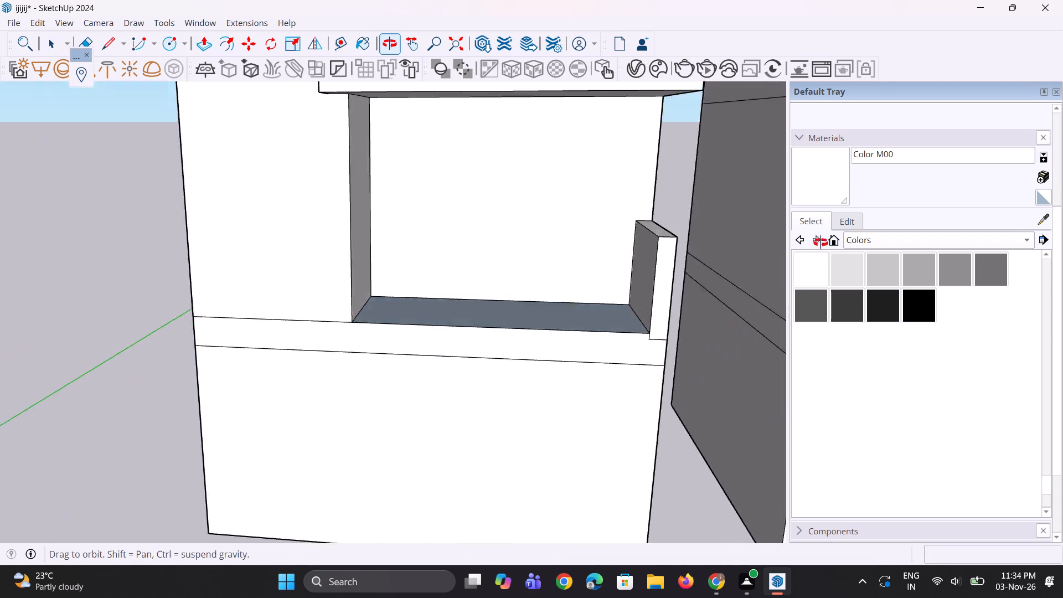
middle_drag(821, 243, 831, 205)
scroll(716, 291, up, 3)
key(e)
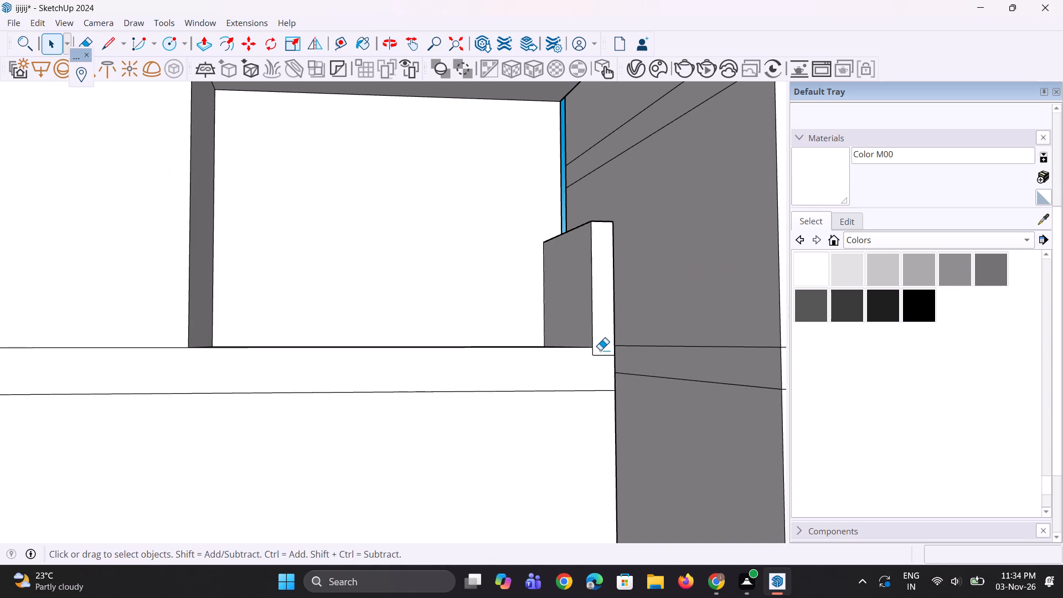
drag(600, 352, 600, 359)
click(597, 353)
middle_drag(608, 322, 524, 387)
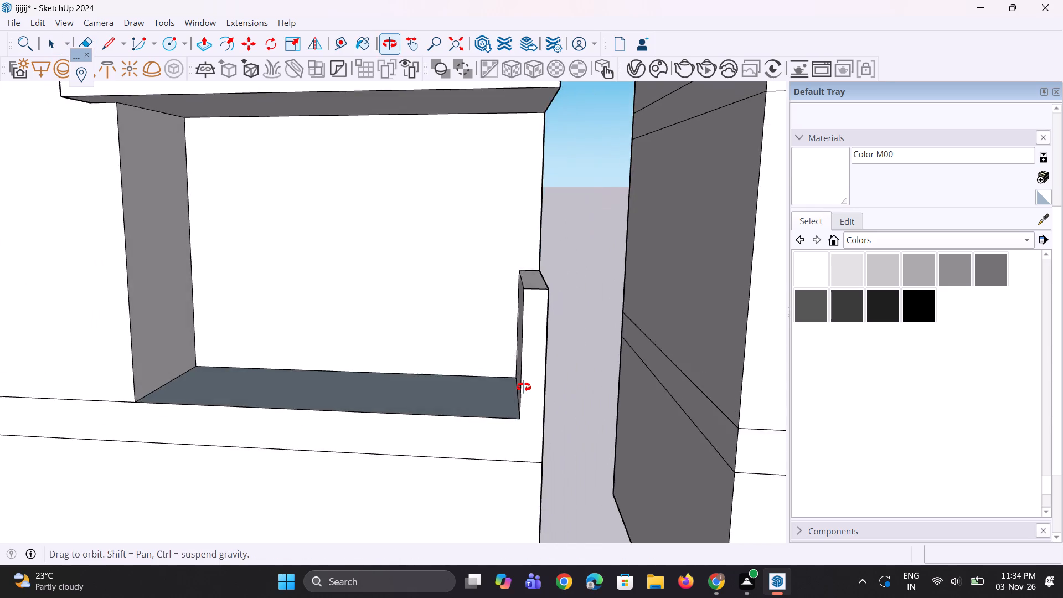
middle_drag(524, 387, 522, 388)
scroll(522, 388, down, 5)
middle_drag(504, 359, 445, 380)
key(space)
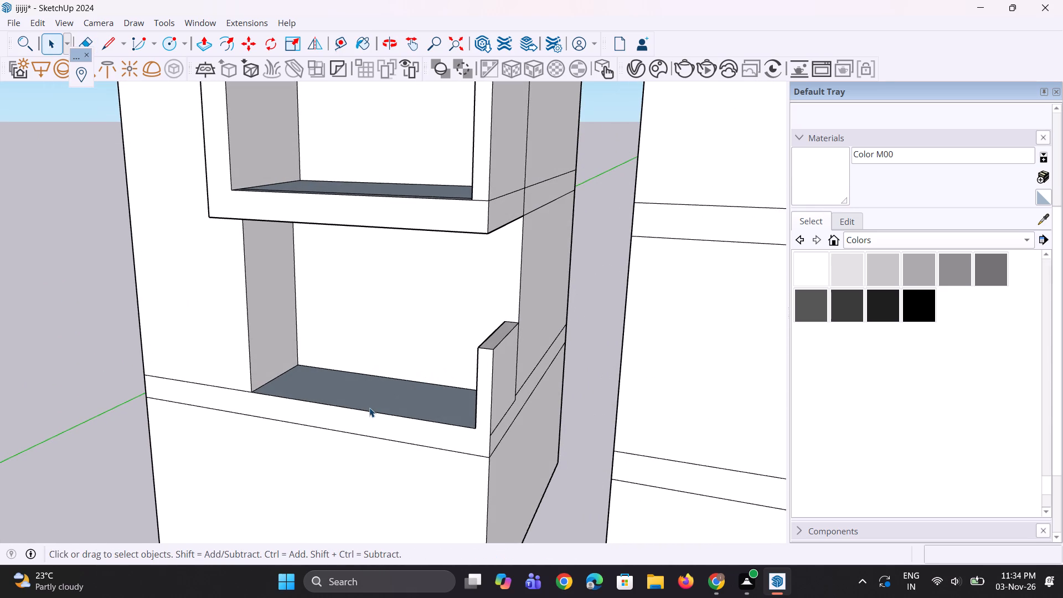
Select the front edge of the balcony floor below the frame.
click(368, 412)
scroll(564, 294, down, 6)
middle_drag(483, 356, 461, 416)
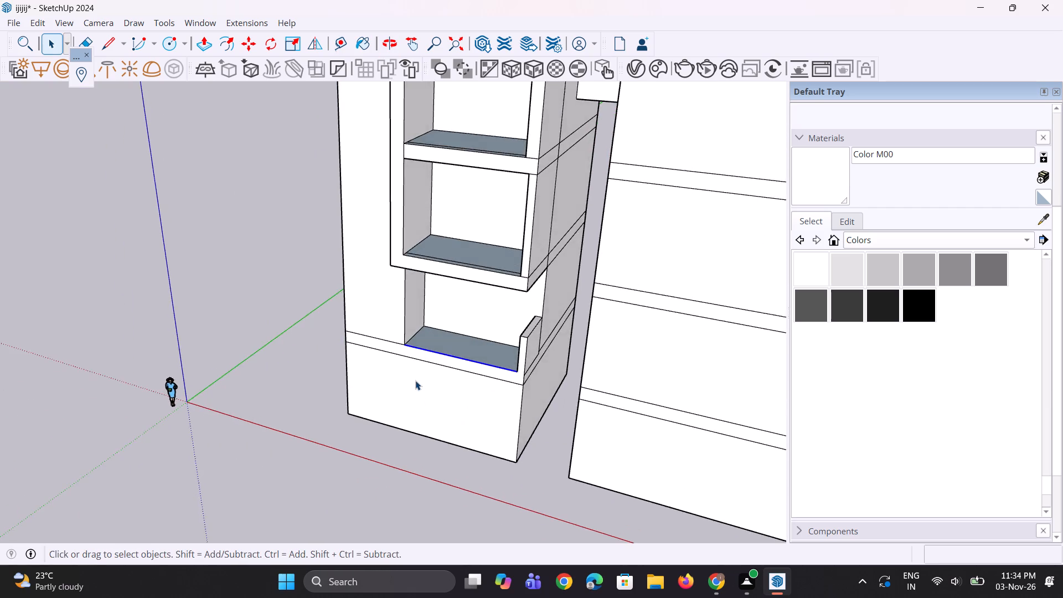
scroll(415, 374, up, 4)
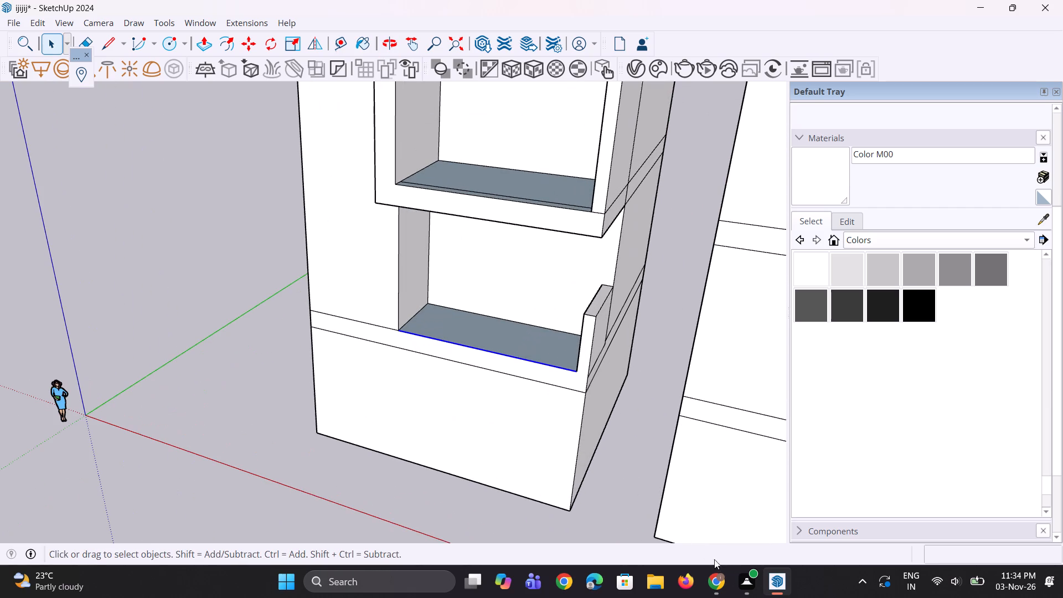
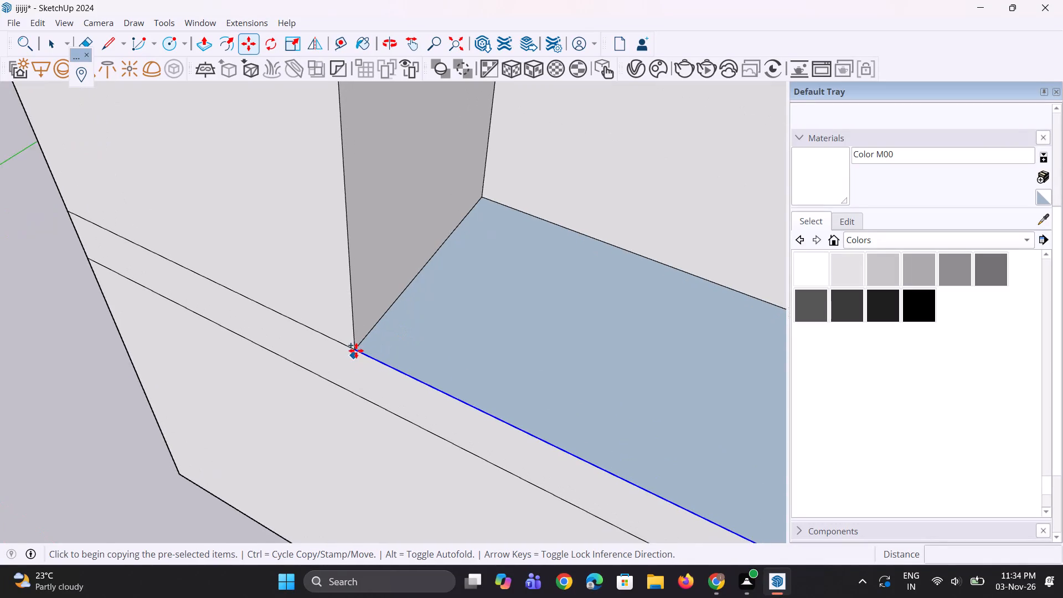
Copy the front edge of the balcony floor below the frame 1' inward across the floor.
click(358, 350)
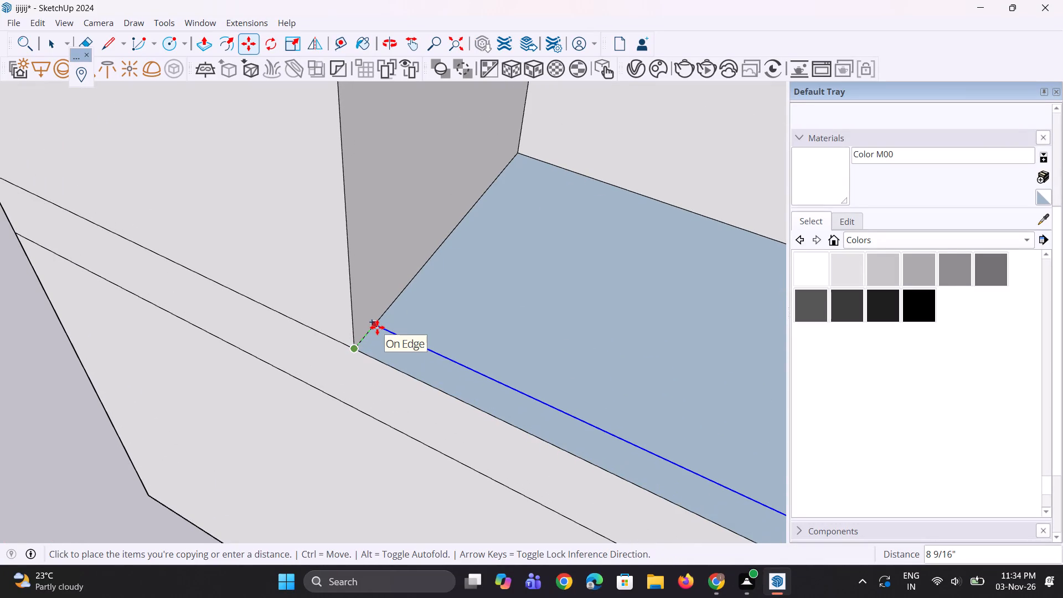
text(1')
key(Return)
scroll(394, 330, down, 5)
key(space)
key(space)
Draw a 1' vertical line up the side wall from the floor strip's end, on the balcony below the frame.
scroll(388, 339, up, 1)
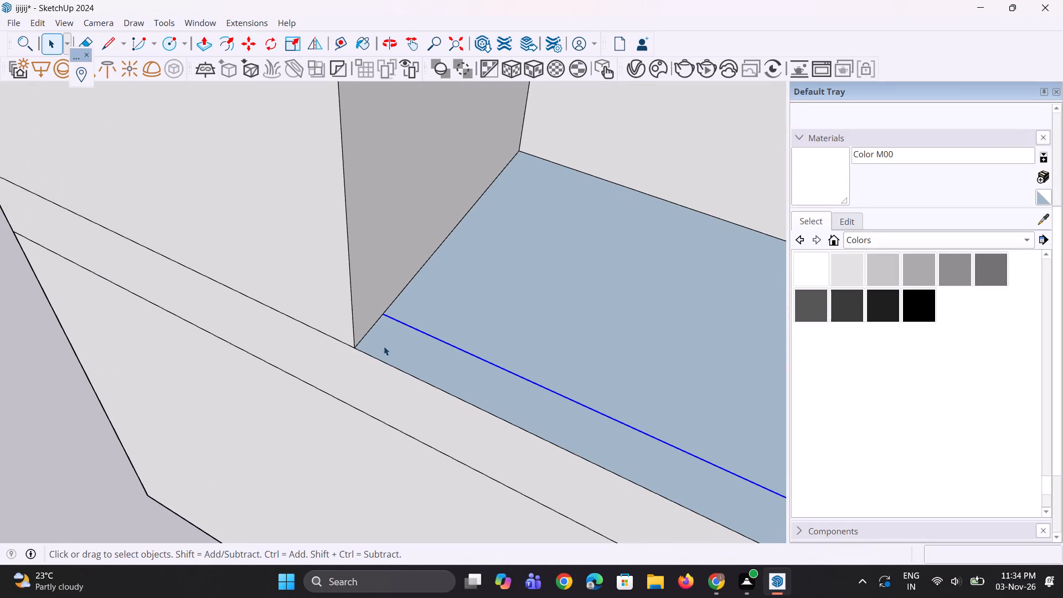
key(l)
scroll(370, 356, up, 2)
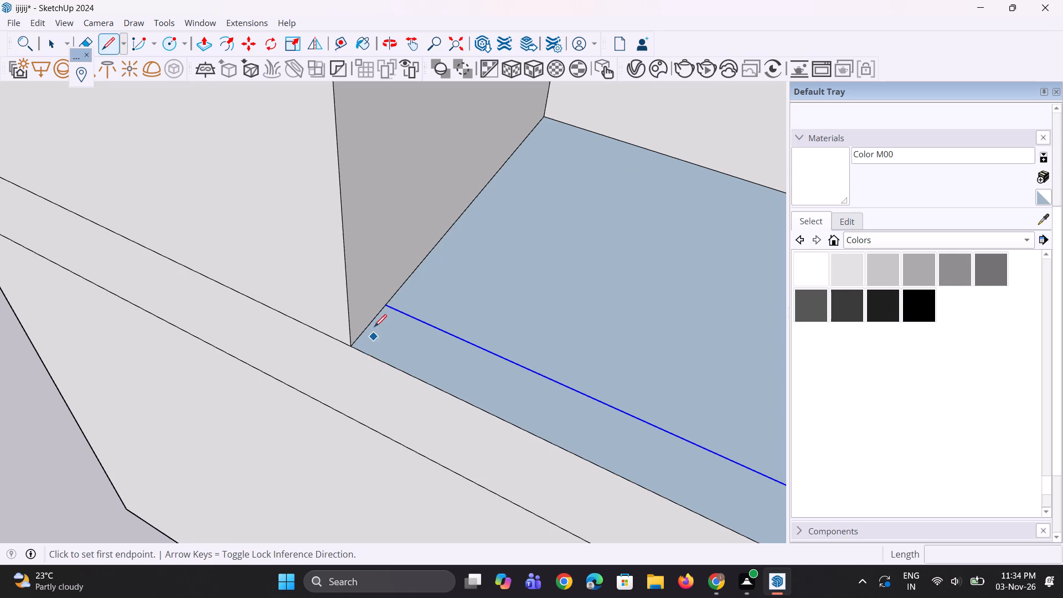
click(375, 325)
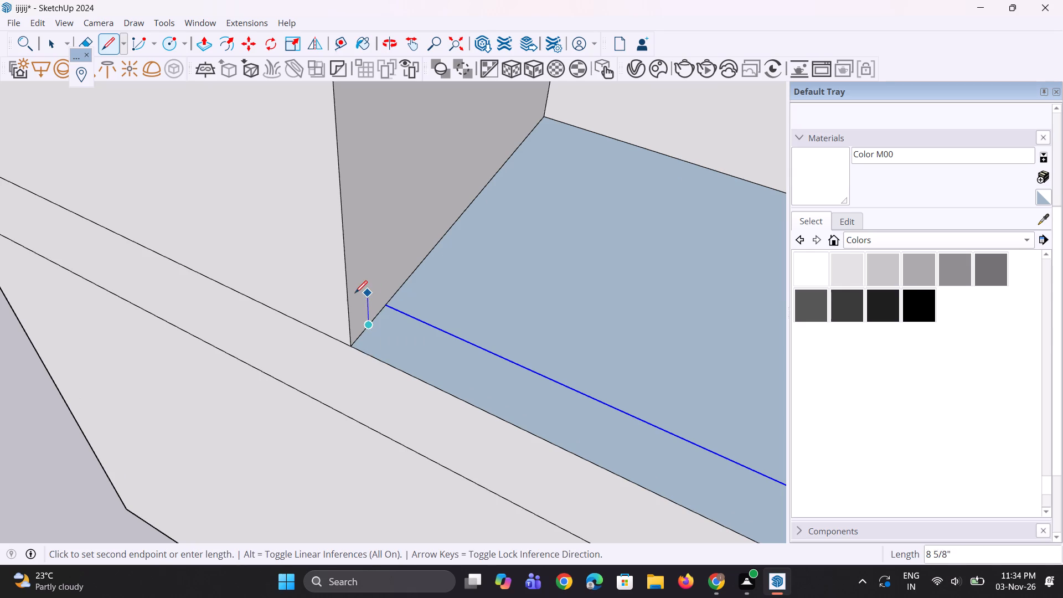
key(1)
key(apostrophe)
key(Return)
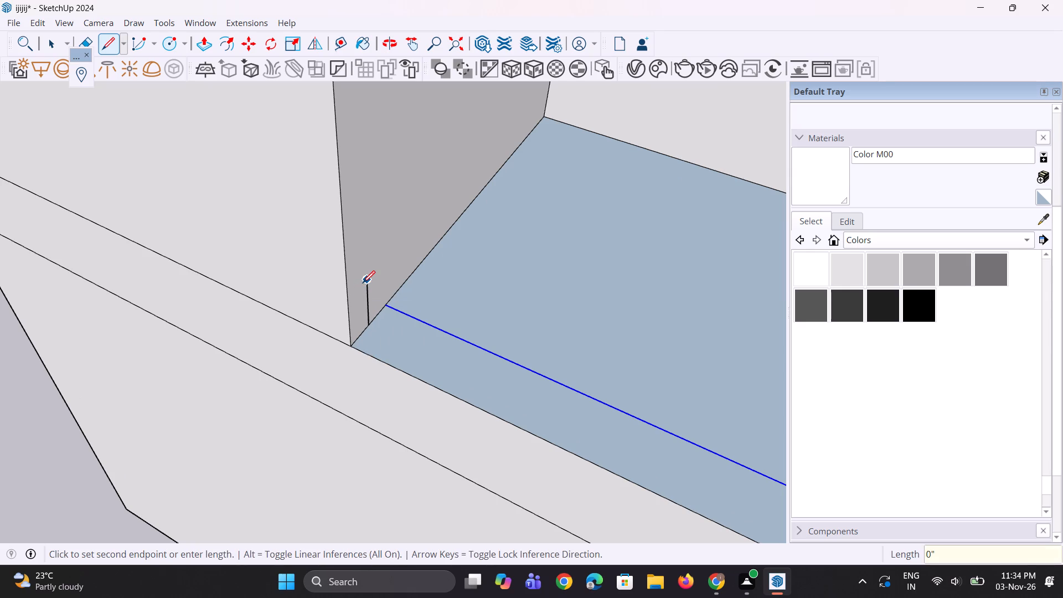
click(363, 281)
Draw a horizontal line about 18' 4" long from the vertical line's top across to the opposite low side wall.
scroll(440, 298, down, 16)
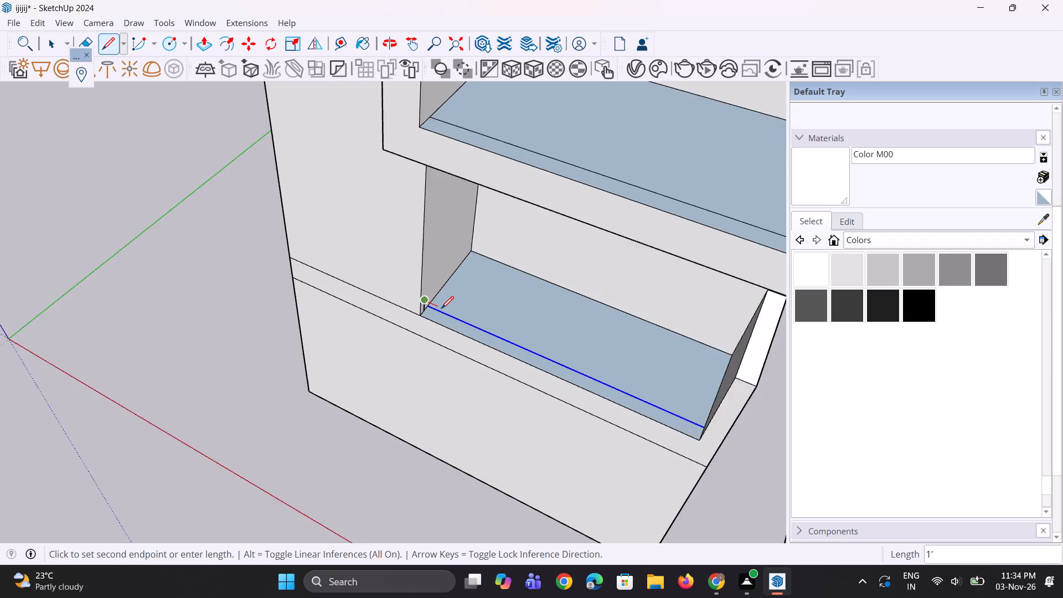
scroll(444, 306, down, 6)
middle_drag(506, 321, 663, 348)
scroll(574, 323, up, 4)
scroll(549, 279, up, 2)
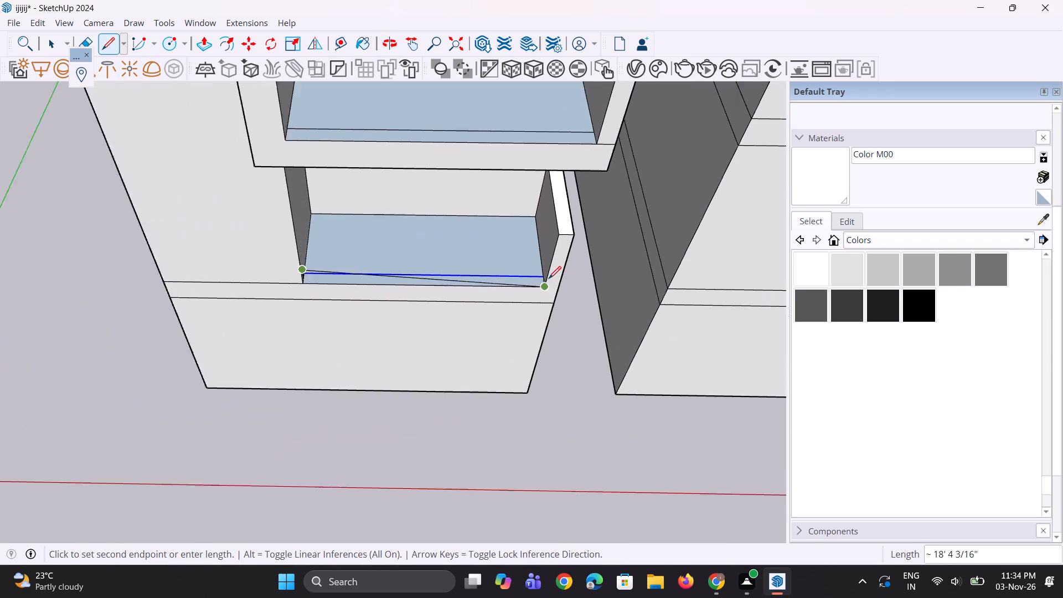
scroll(549, 279, up, 19)
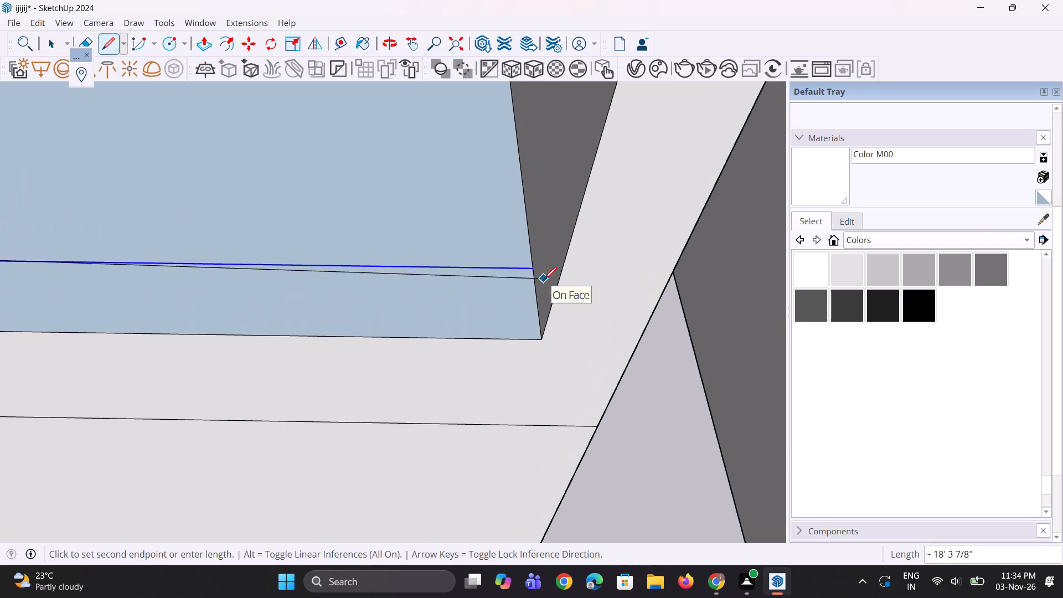
click(553, 243)
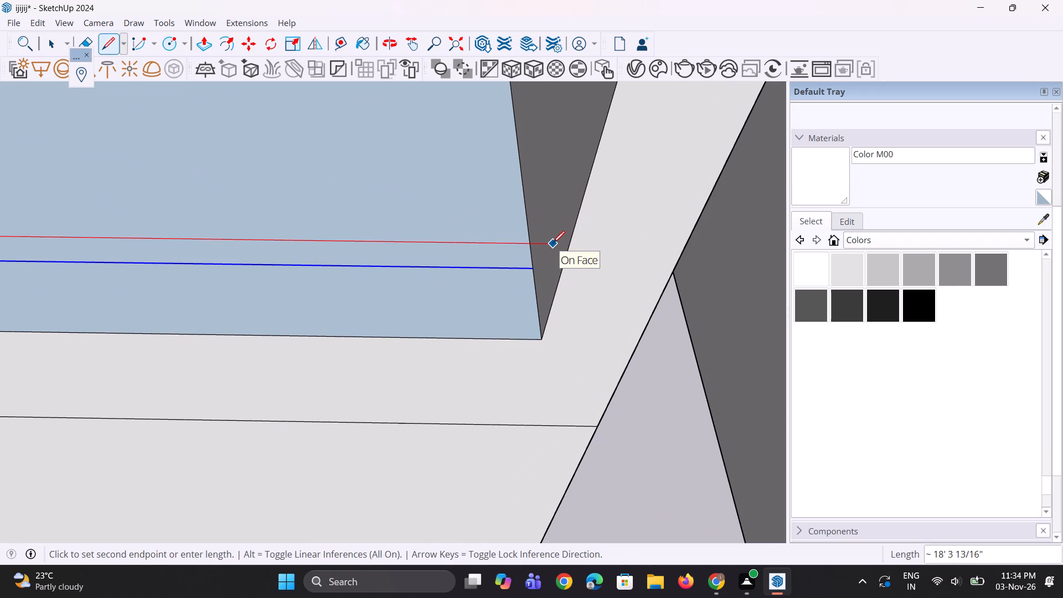
key(space)
key(space)
Copy the horizontal line upward at 7" spacing to make four evenly spaced copies above the balcony floor.
click(539, 245)
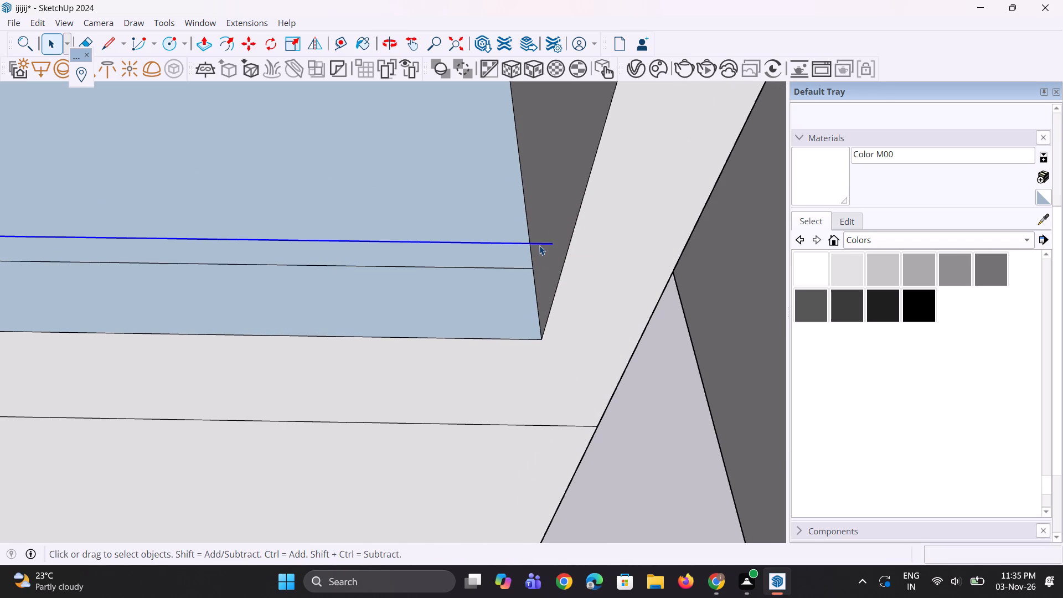
key(m)
scroll(541, 248, up, 2)
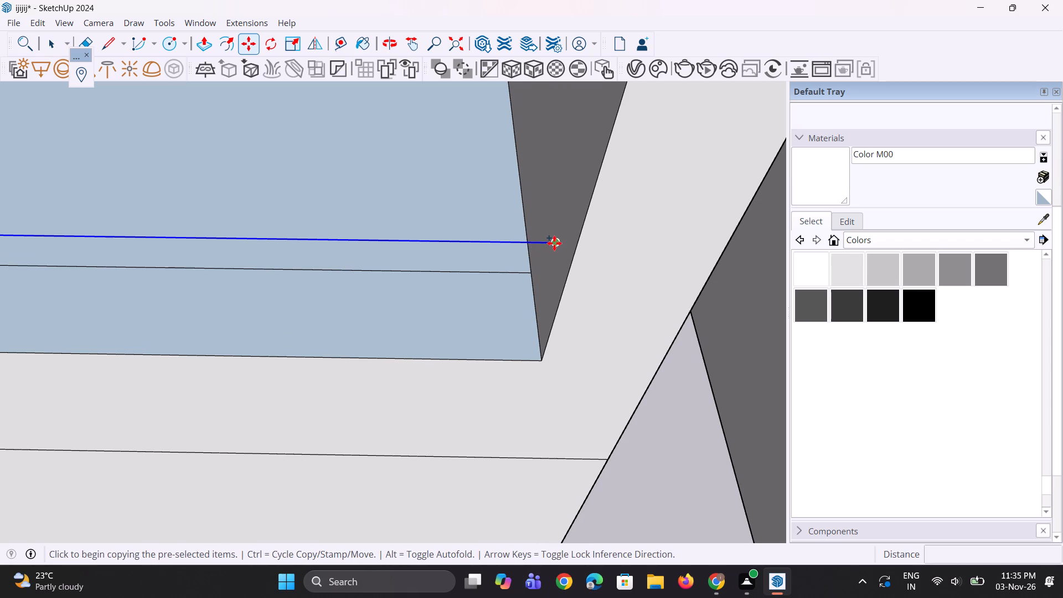
click(555, 243)
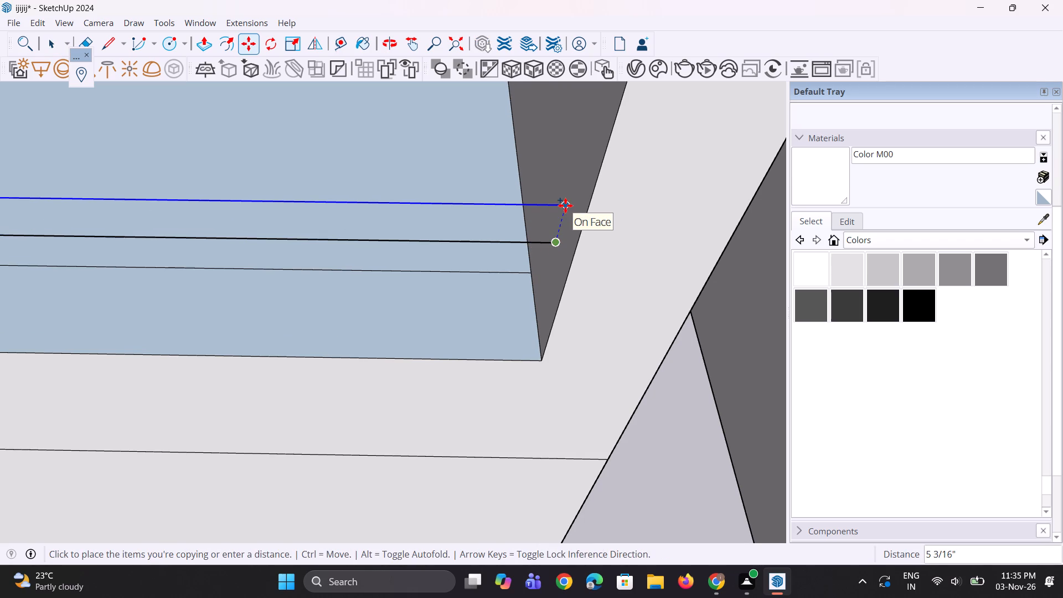
key(7)
key(shift+quotedbl)
key(Return)
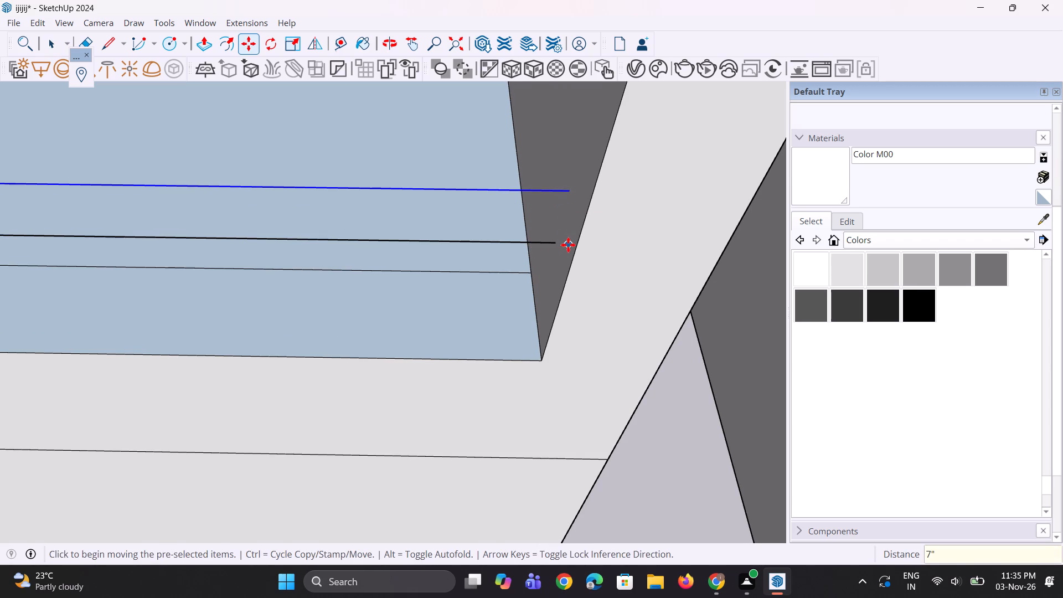
text(*4)
key(Return)
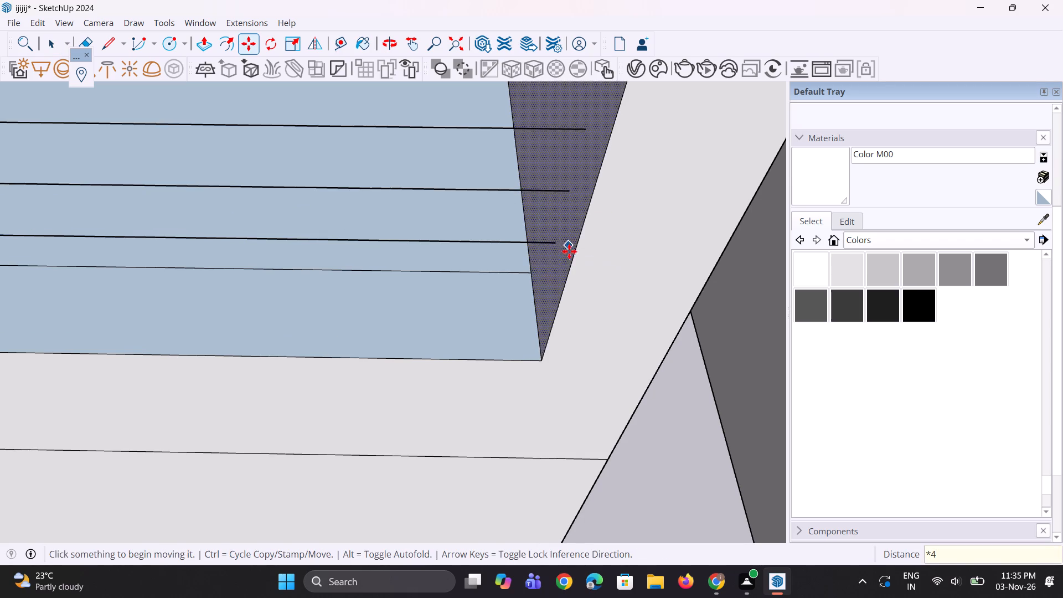
scroll(577, 313, down, 11)
middle_drag(571, 306, 572, 233)
scroll(572, 233, up, 1)
scroll(652, 353, down, 10)
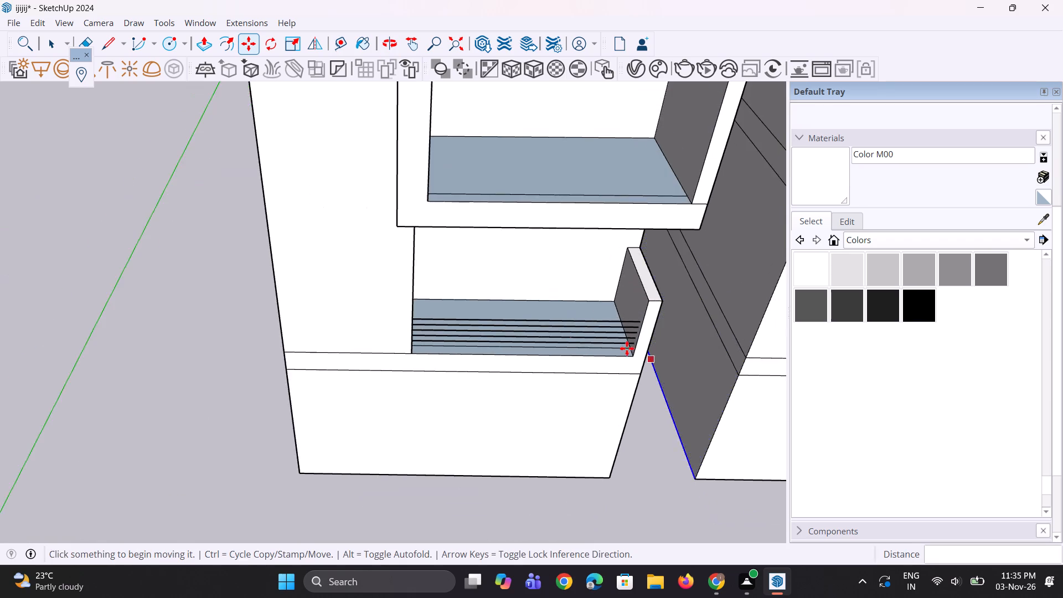
middle_drag(570, 329, 499, 208)
scroll(514, 323, up, 7)
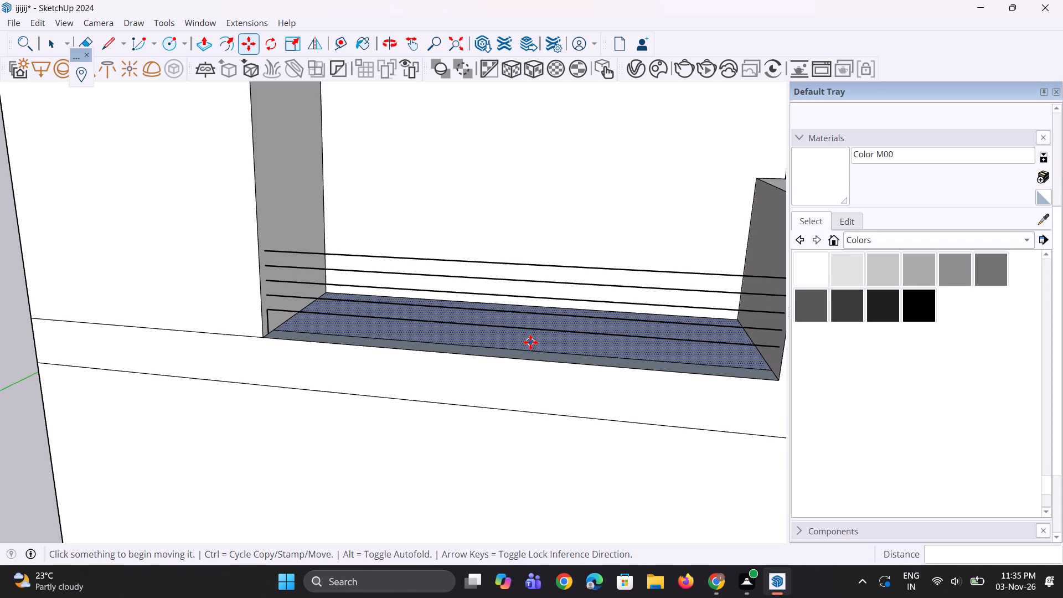
scroll(448, 340, down, 9)
key(space)
key(space)
key(space)
Copy the topmost horizontal line 1'3" upward on the balcony below the frame.
scroll(515, 327, up, 1)
middle_drag(515, 327, 548, 304)
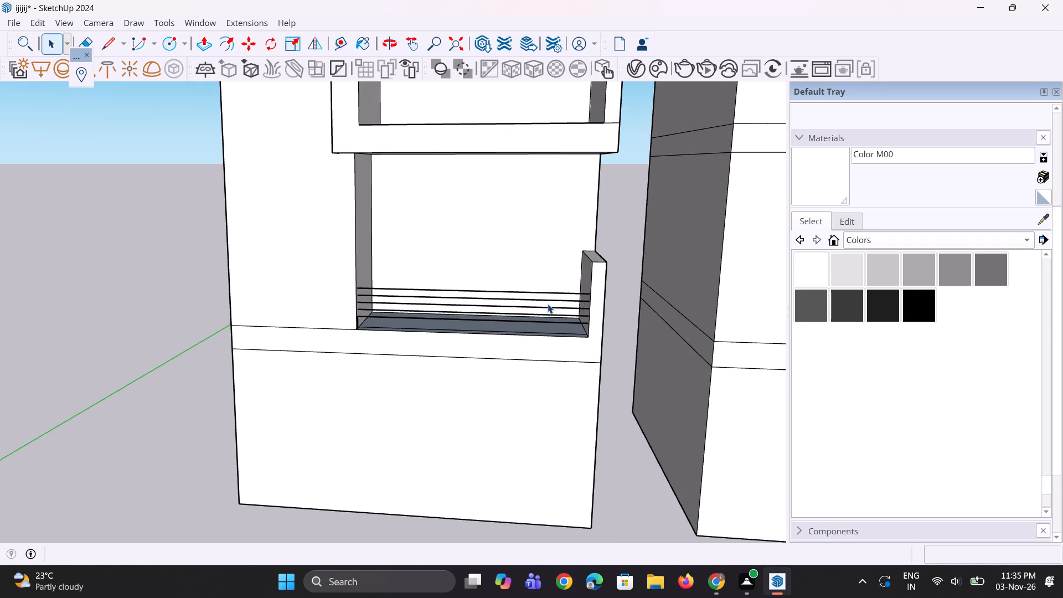
scroll(547, 304, up, 2)
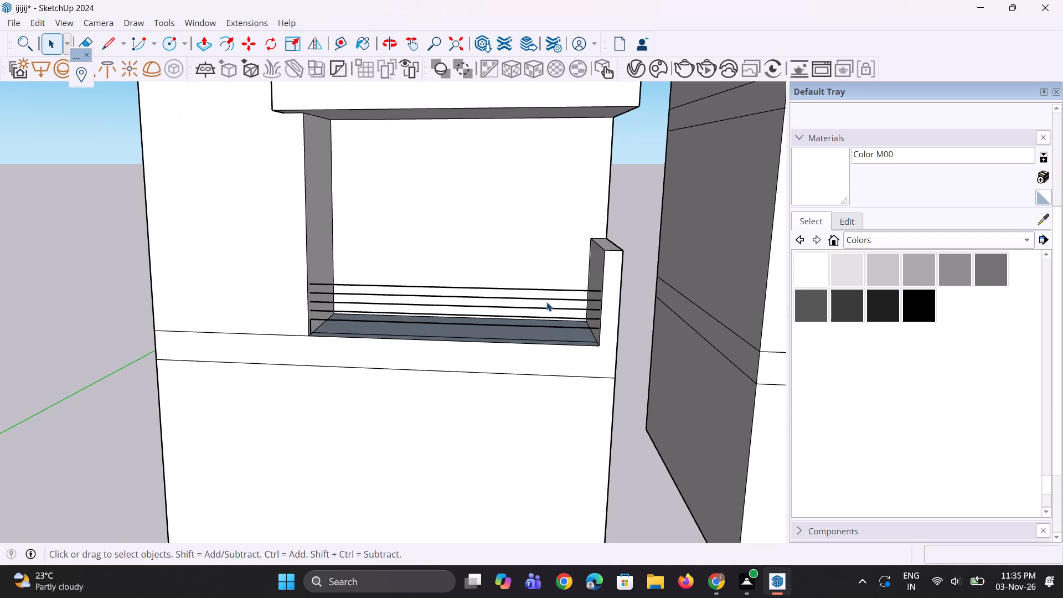
scroll(597, 286, up, 1)
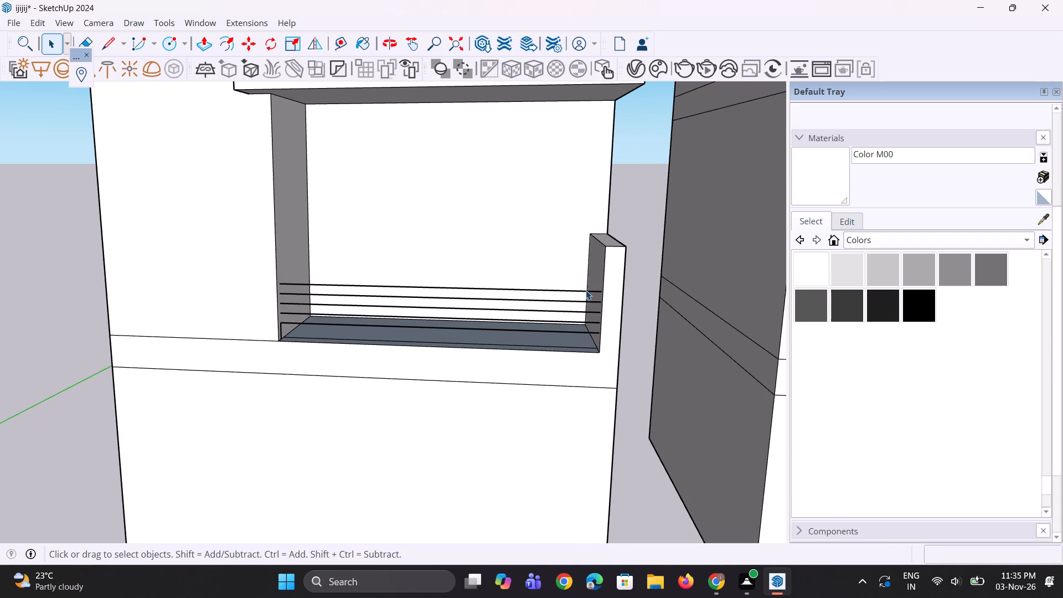
click(582, 291)
scroll(556, 292, up, 1)
middle_drag(556, 292, 570, 308)
scroll(592, 296, up, 2)
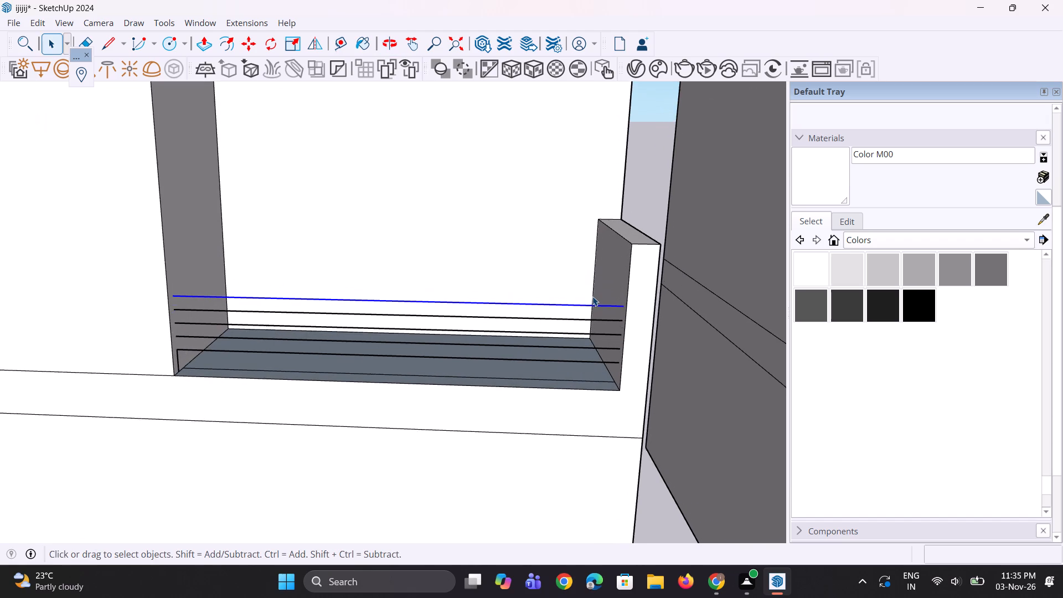
scroll(592, 296, up, 1)
key(m)
scroll(617, 305, up, 4)
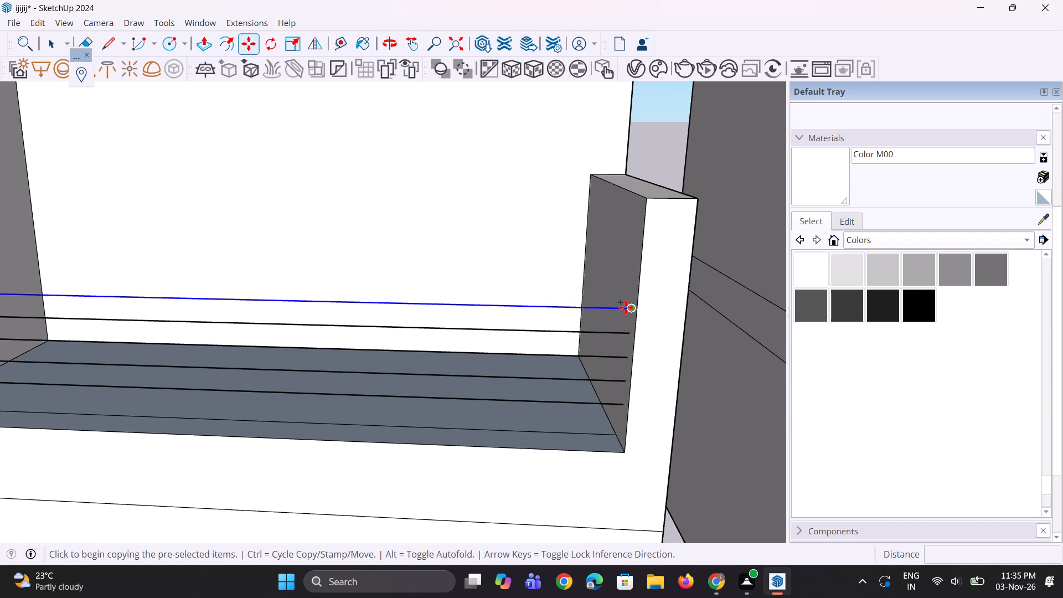
click(626, 307)
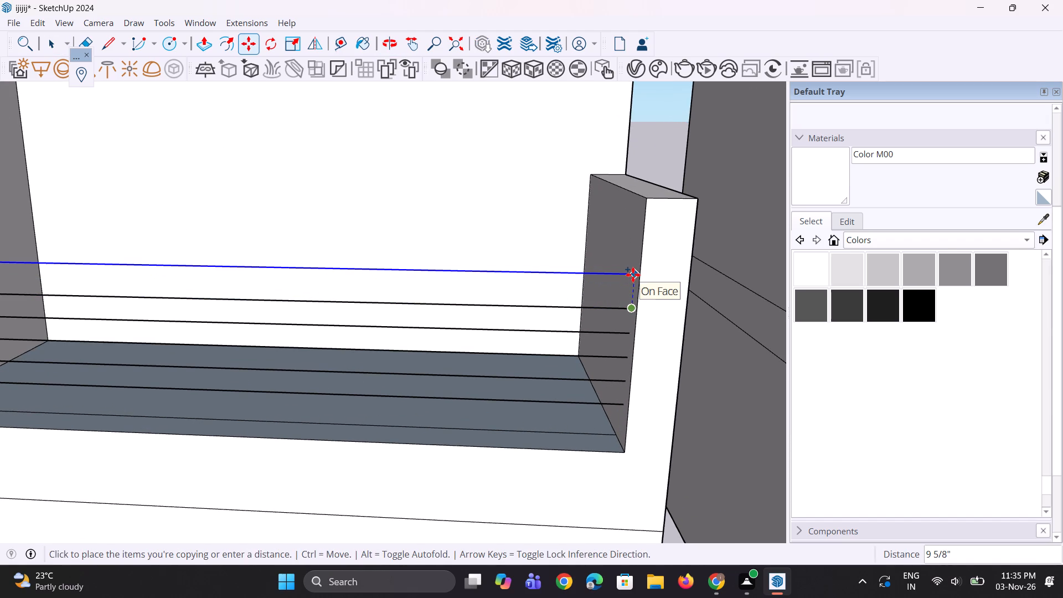
key(1)
key(apostrophe)
key(3)
key(shift+quotedbl)
key(Return)
scroll(607, 342, down, 6)
middle_drag(617, 334, 600, 322)
scroll(606, 322, down, 4)
key(space)
key(space)
Erase the short vertical helper line on the side wall under the lowest horizontal line.
scroll(601, 325, down, 2)
scroll(447, 347, up, 4)
scroll(360, 359, up, 1)
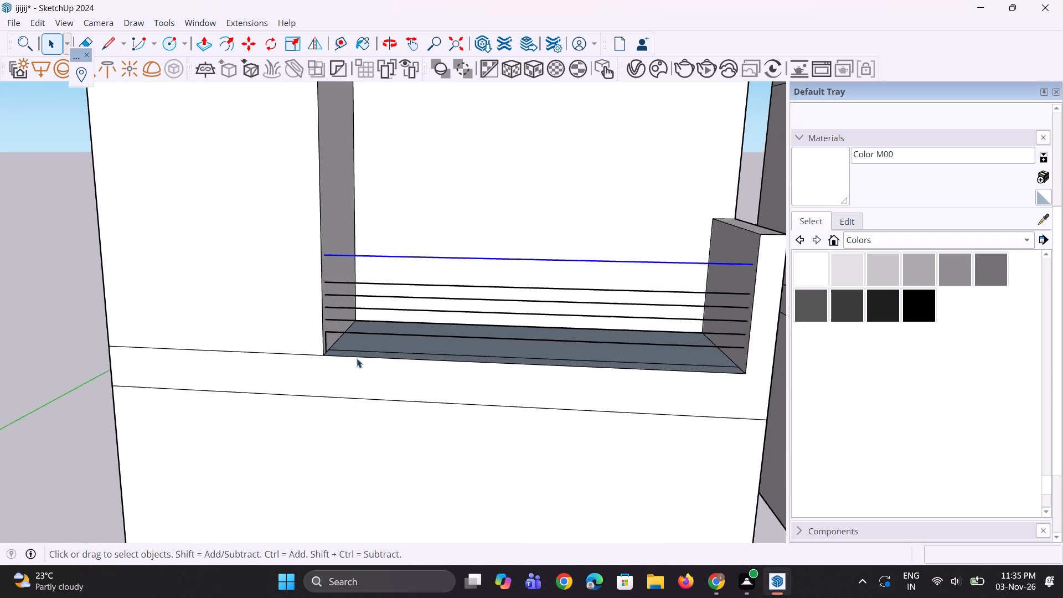
scroll(357, 358, up, 10)
key(e)
drag(318, 343, 323, 334)
Draw a 1' vertical line up the side wall from the floor strip's end on the frame's bottom balcony.
scroll(329, 329, down, 5)
scroll(414, 348, down, 5)
scroll(498, 338, down, 12)
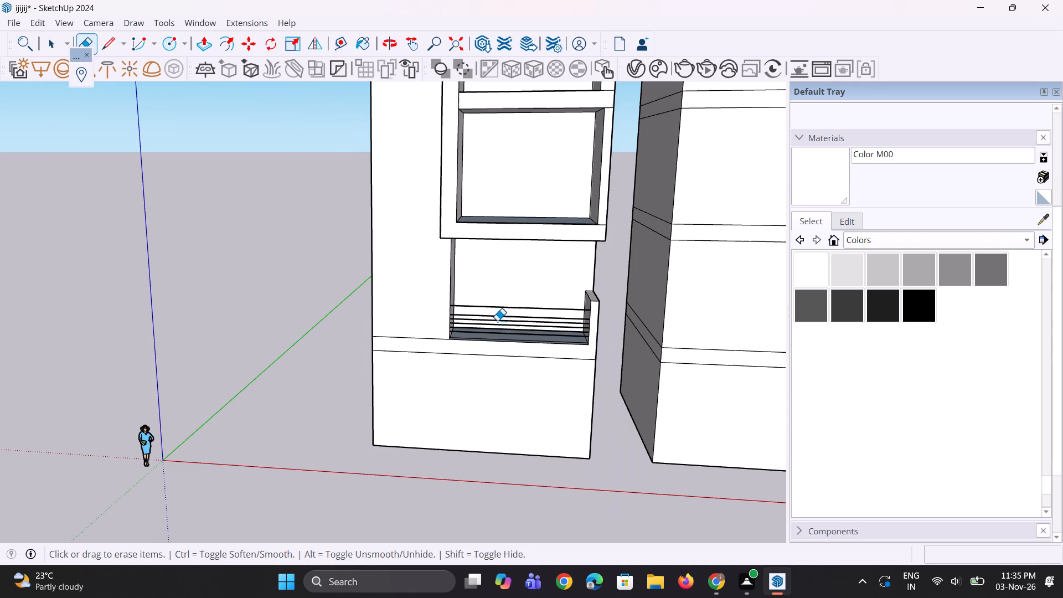
middle_drag(499, 242, 398, 324)
scroll(442, 231, up, 8)
key(space)
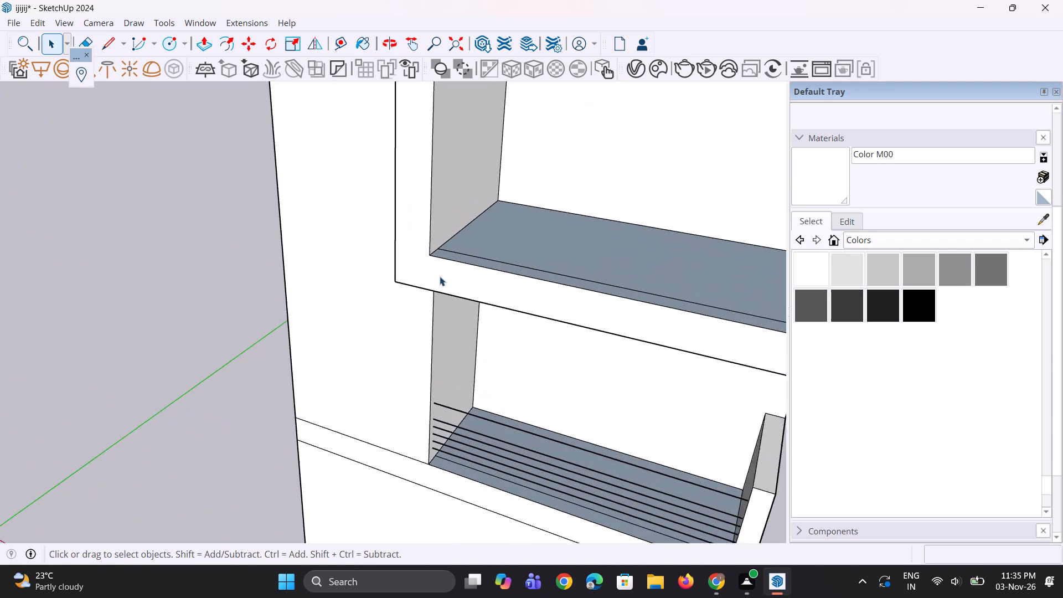
scroll(440, 276, up, 2)
key(l)
scroll(440, 275, up, 7)
middle_drag(432, 227, 416, 306)
scroll(423, 276, up, 3)
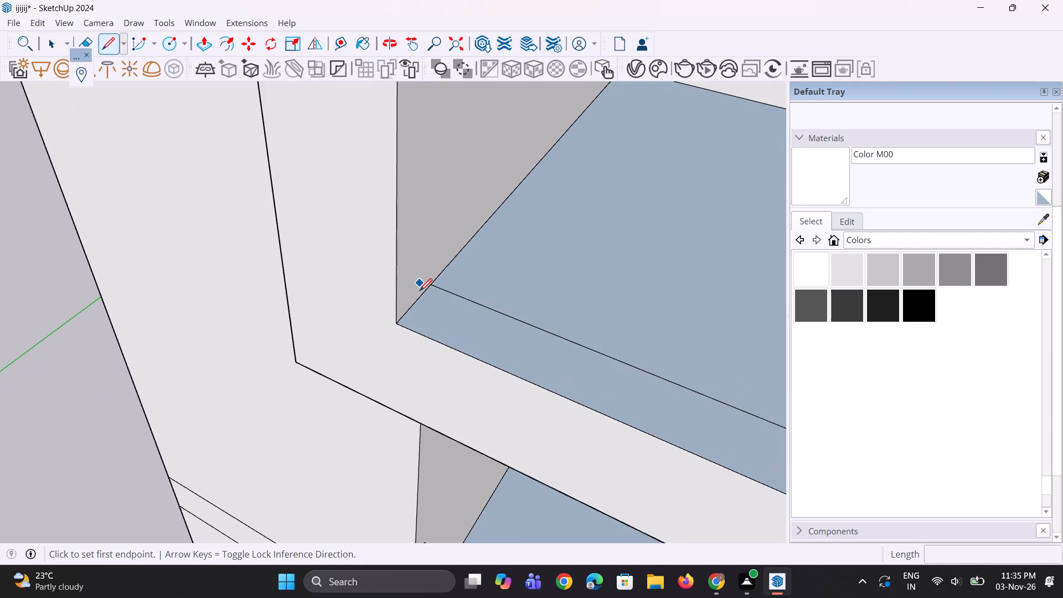
click(416, 302)
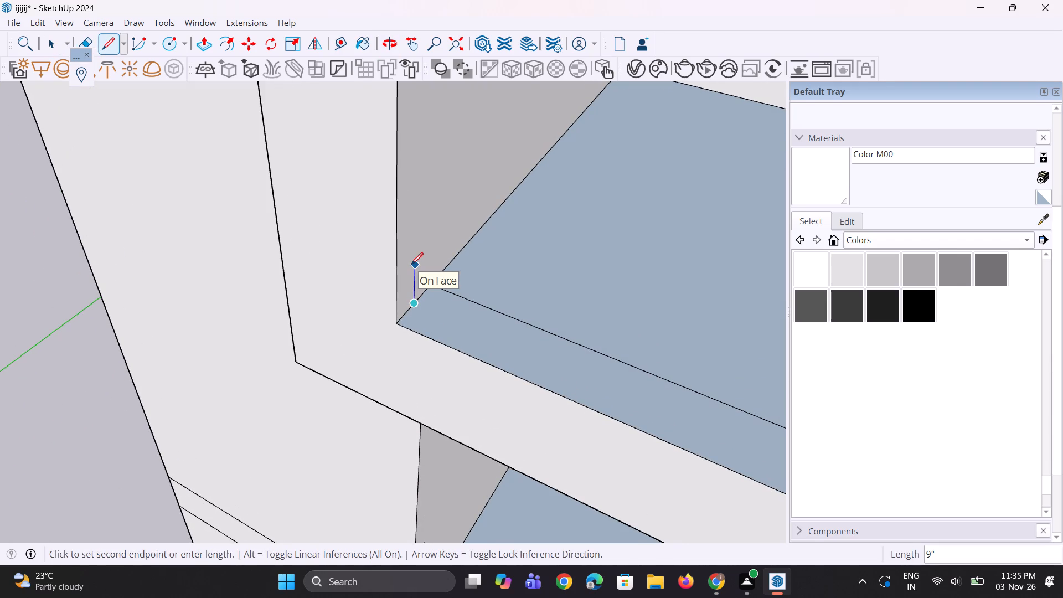
text(1')
key(Return)
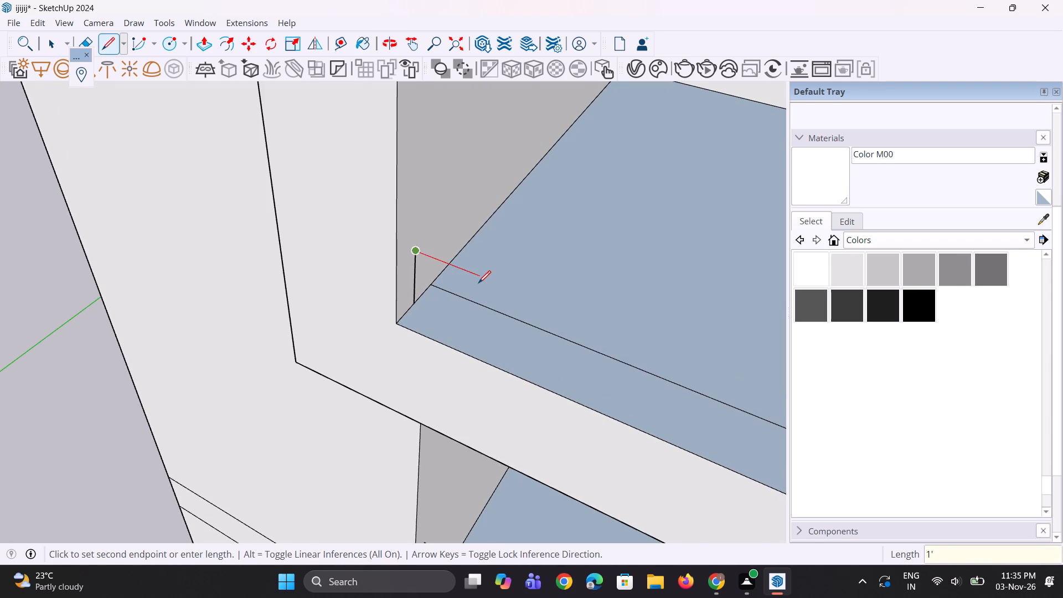
Draw a horizontal line about 17' 6" long from the vertical line's top across to the bottom balcony's opposite side wall.
scroll(478, 283, down, 18)
middle_drag(481, 281, 565, 295)
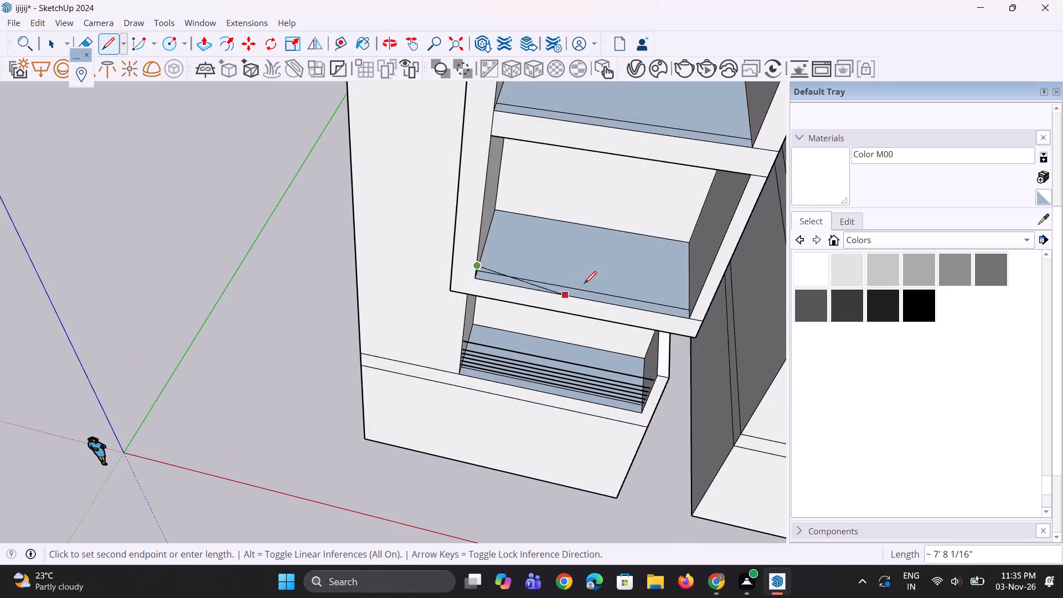
scroll(670, 293, up, 5)
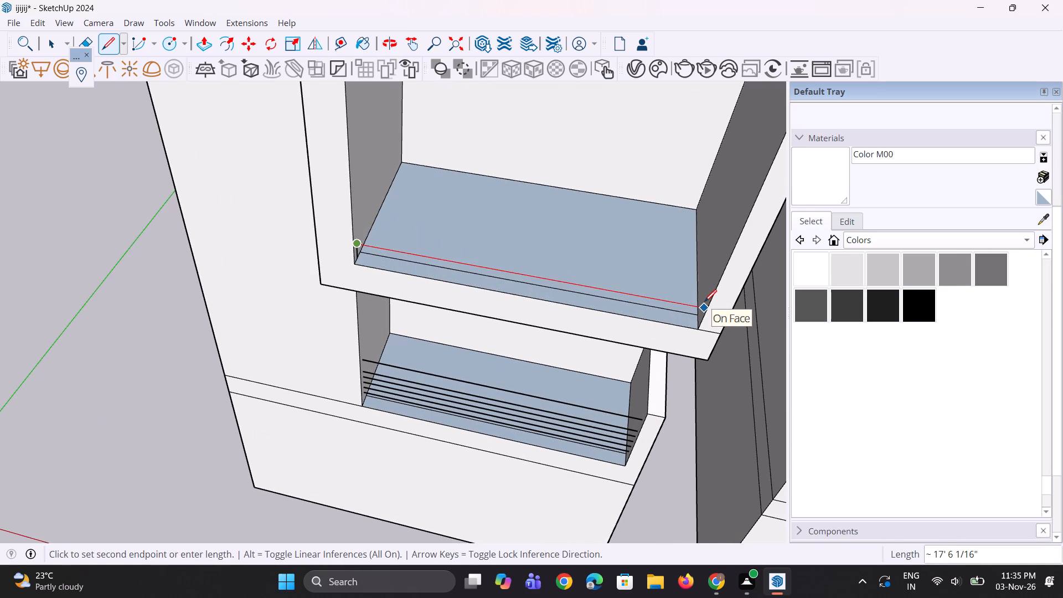
click(704, 302)
key(space)
key(space)
scroll(550, 244, down, 3)
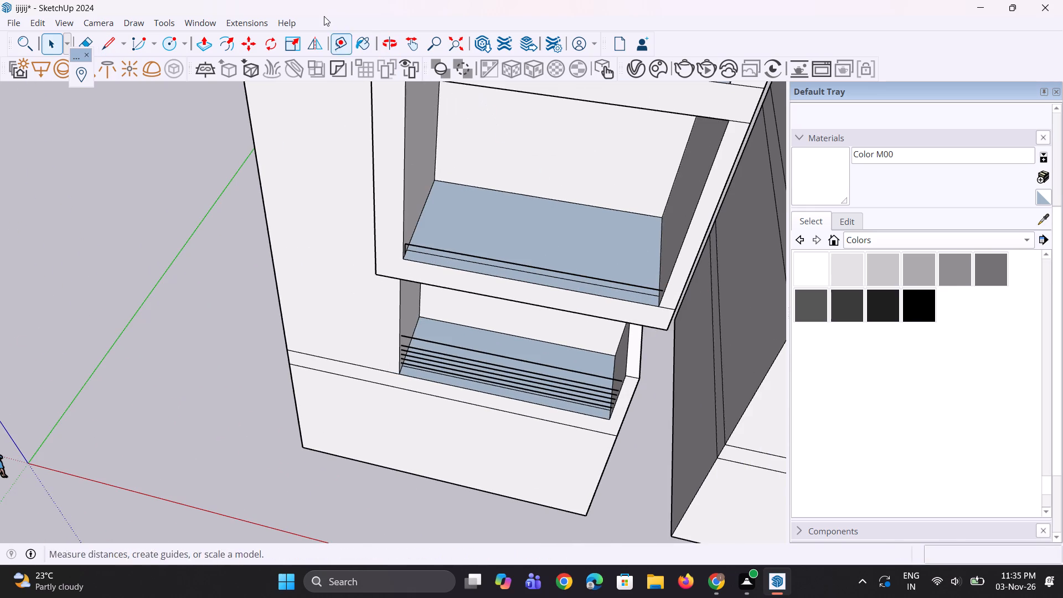
Measure the height from the floor strip's end to the lowest thick horizontal line on the balcony below the frame.
drag(344, 37, 344, 42)
scroll(623, 466, up, 7)
middle_drag(559, 422, 580, 379)
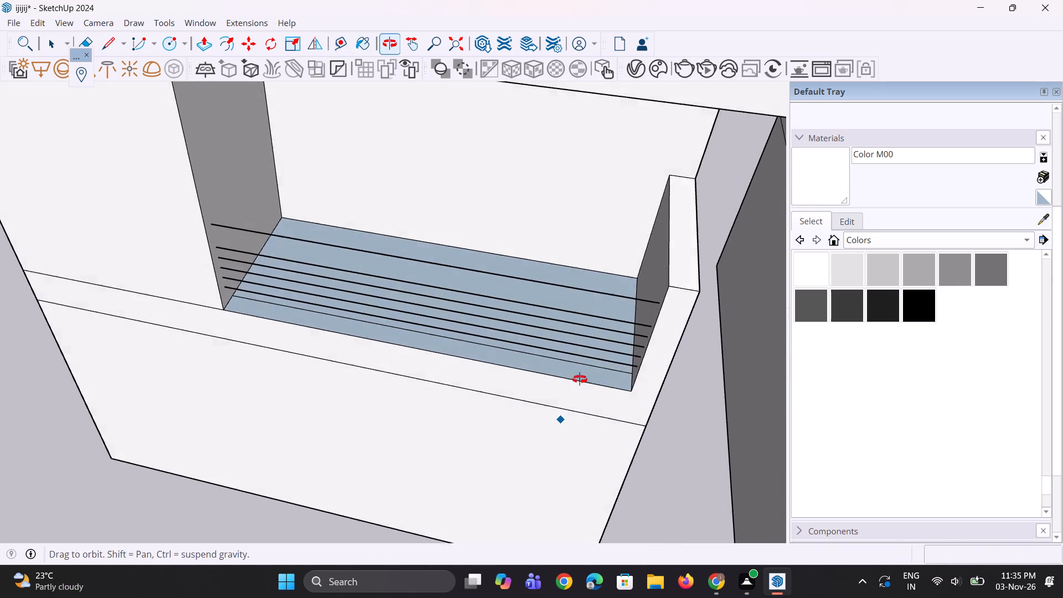
middle_drag(580, 379, 584, 373)
scroll(678, 328, up, 14)
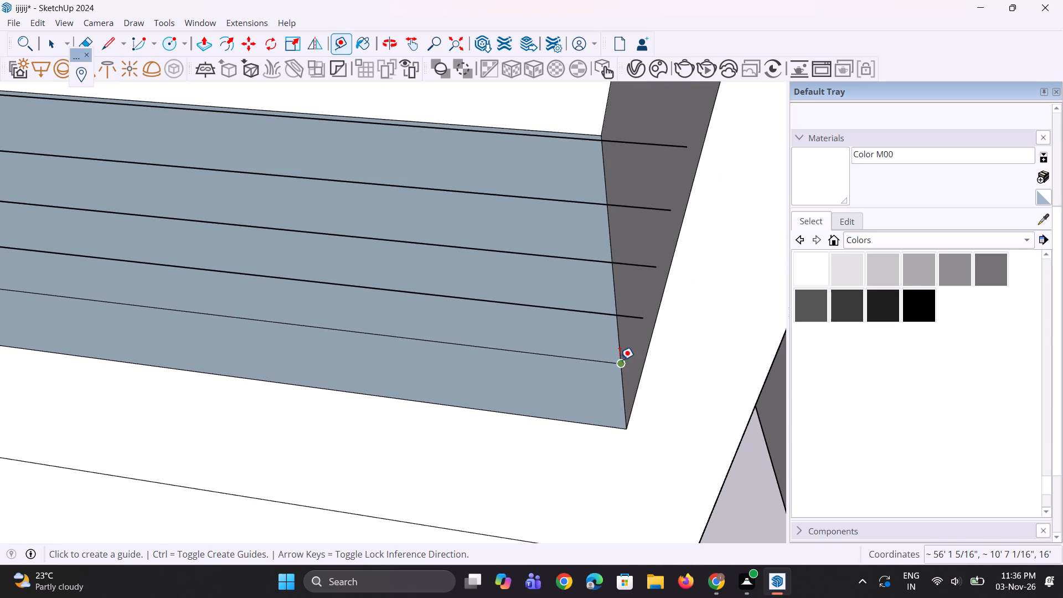
click(621, 393)
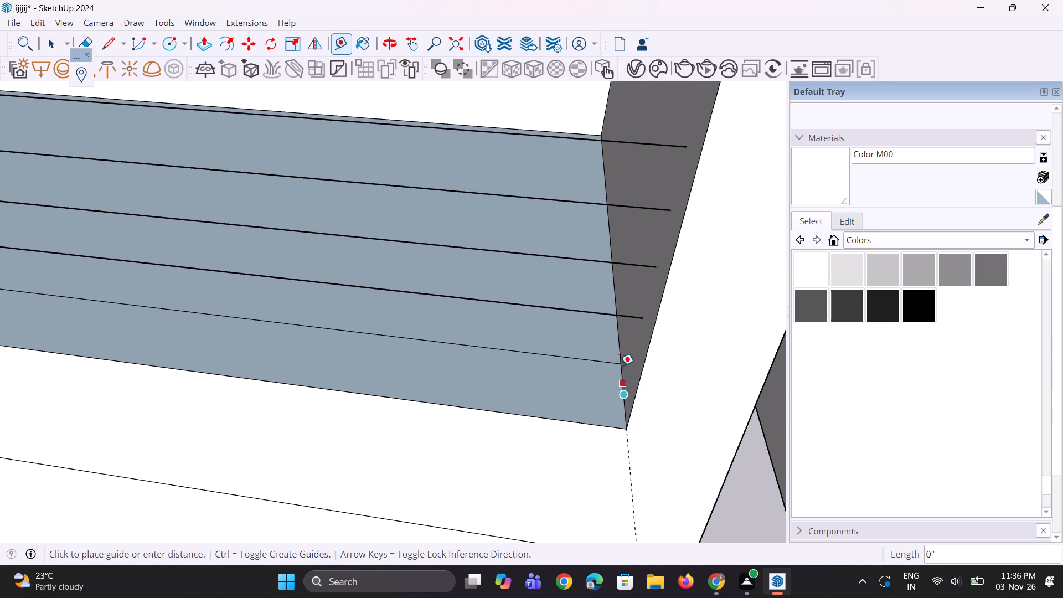
click(641, 324)
Measure the vertical spacing between the two lowest thick horizontal lines on the balcony below the frame.
scroll(635, 391, down, 4)
scroll(632, 336, up, 5)
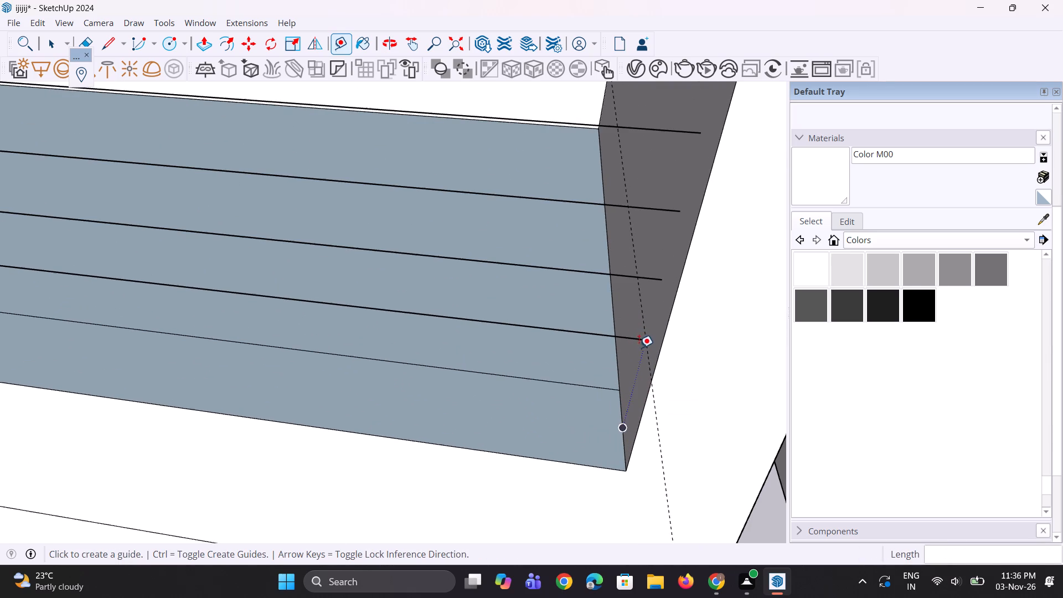
click(642, 343)
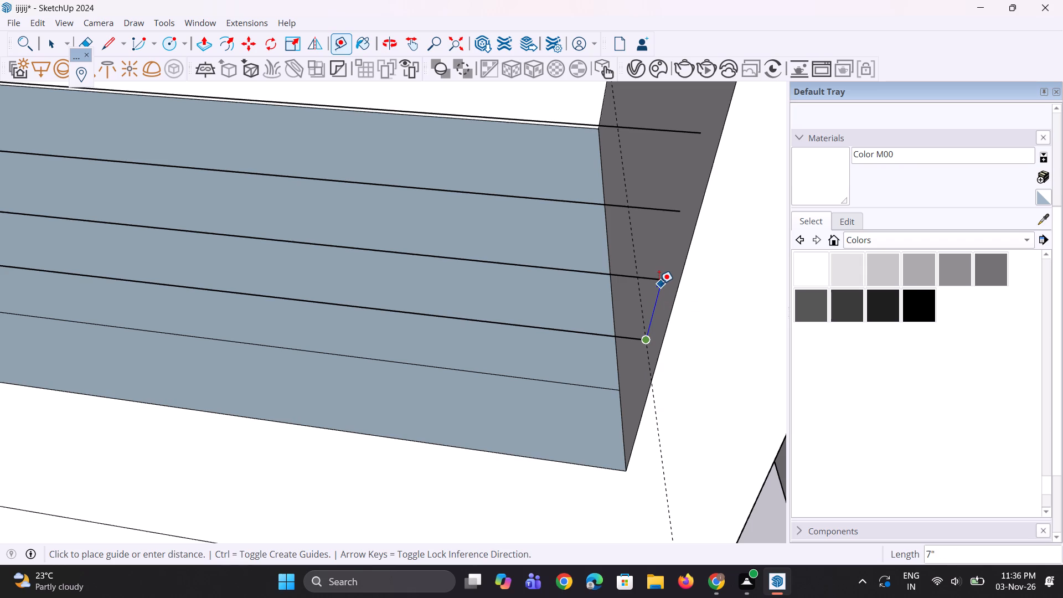
scroll(620, 402, down, 8)
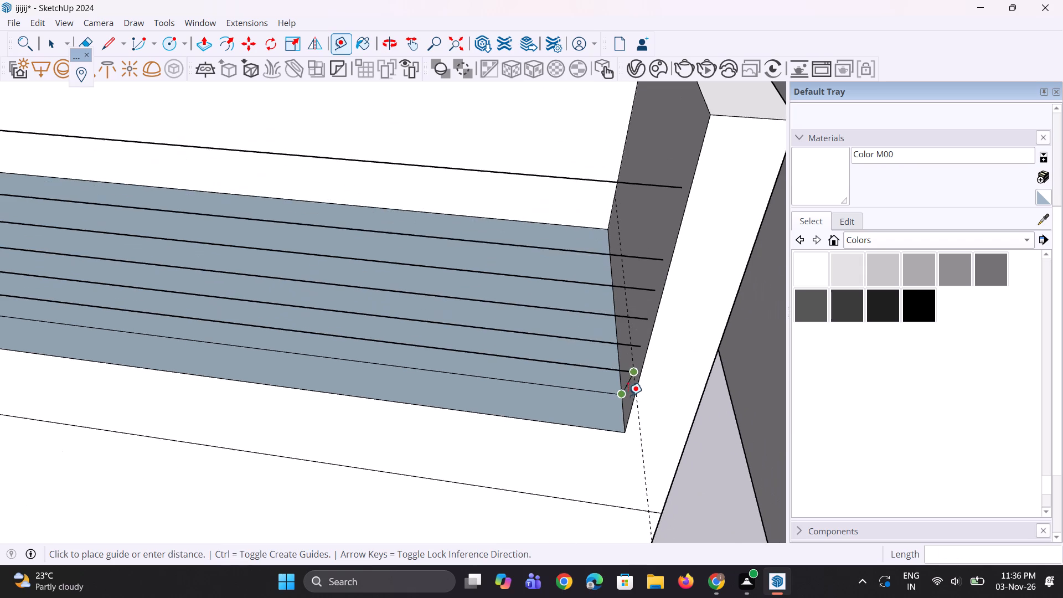
scroll(613, 404, down, 5)
key(Escape)
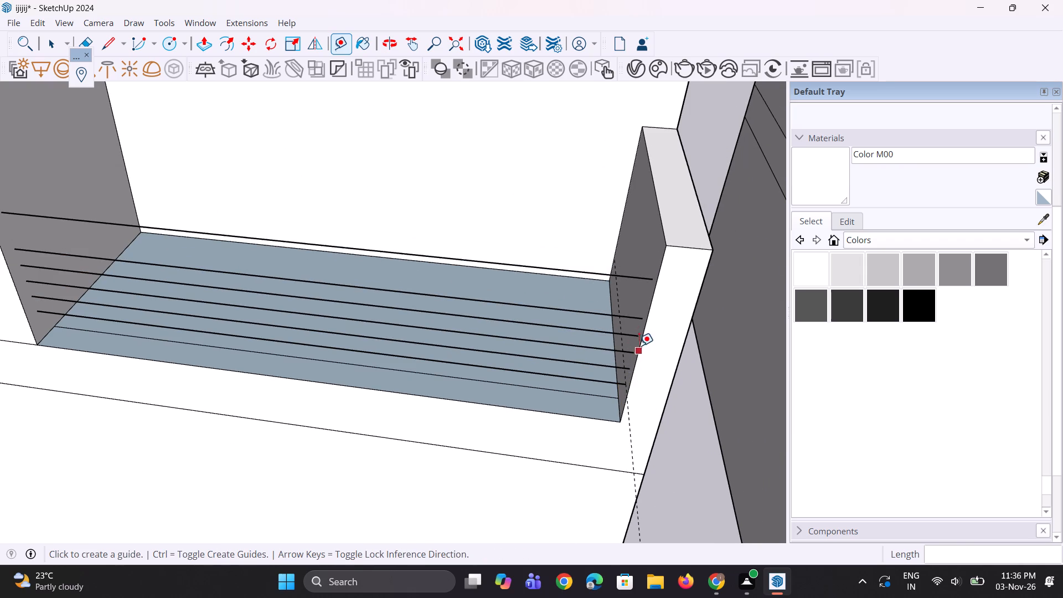
Measure the gap between the two topmost horizontal lines on the balcony below the frame.
scroll(636, 317, up, 1)
click(636, 318)
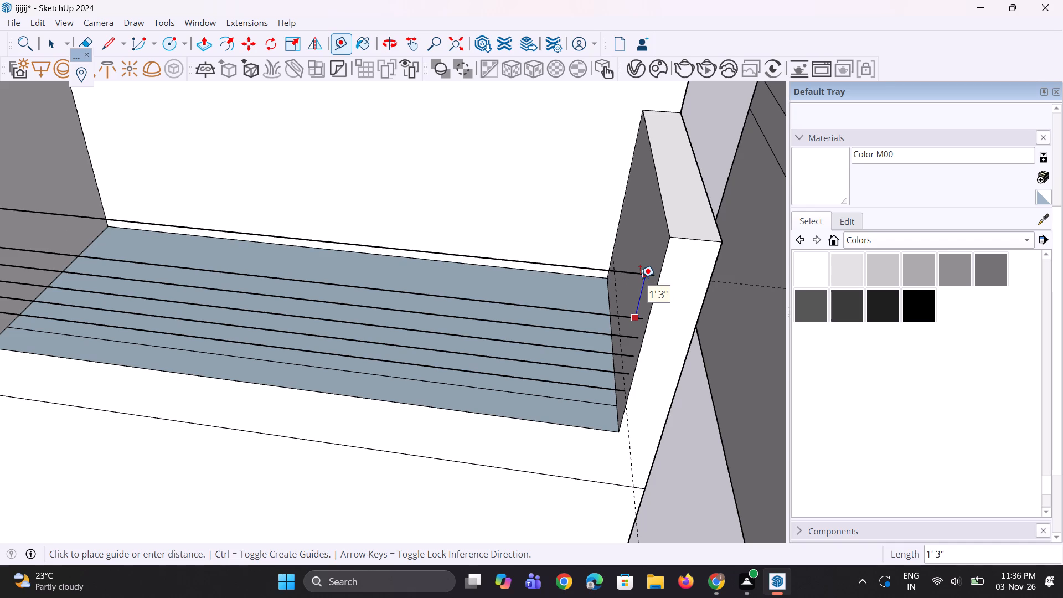
key(space)
scroll(623, 430, down, 10)
key(space)
key(space)
key(space)
key(space)
scroll(620, 401, up, 4)
key(space)
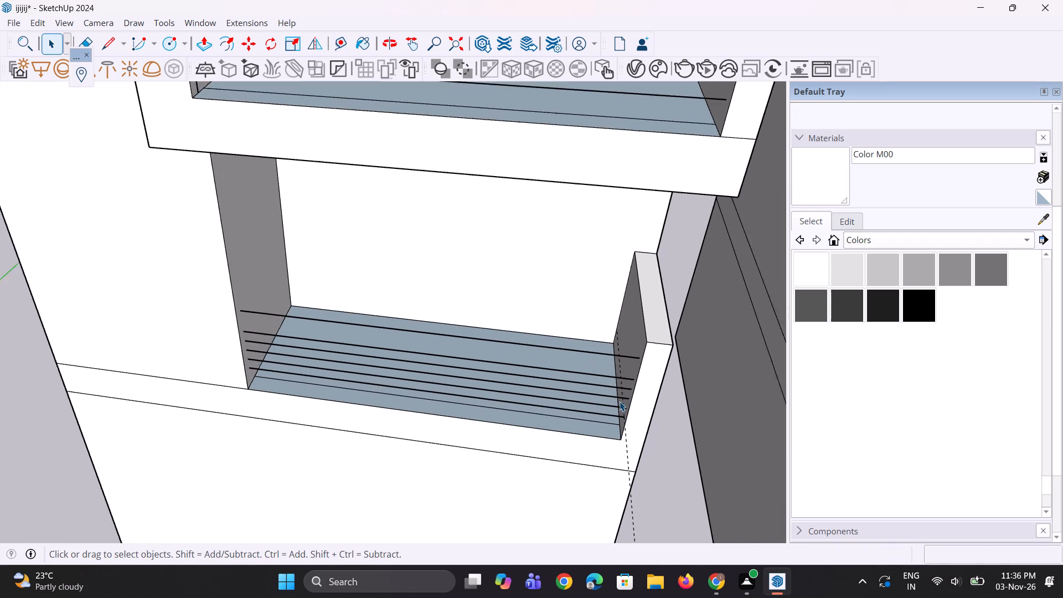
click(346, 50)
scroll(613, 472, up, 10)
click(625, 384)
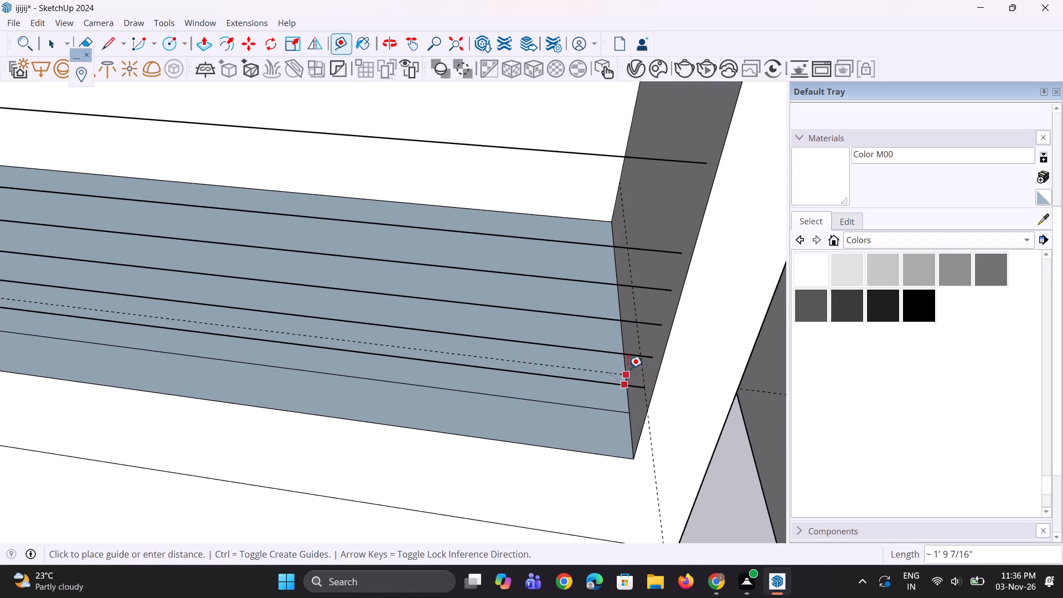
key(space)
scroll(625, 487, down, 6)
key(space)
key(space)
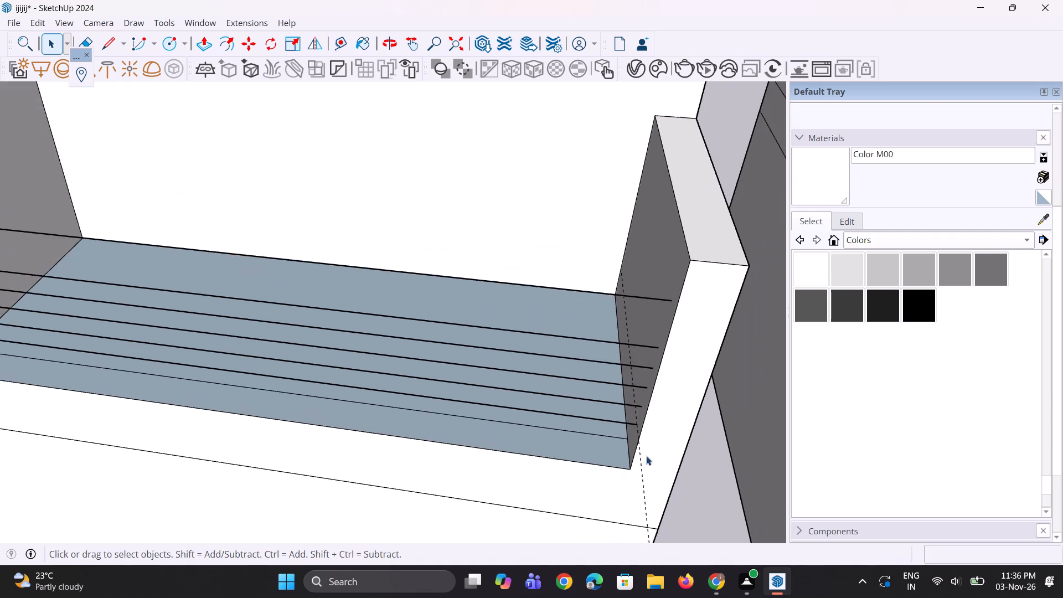
Copy the horizontal line on the frame's bottom balcony upward four times at 7" spacing.
scroll(646, 456, down, 11)
key(space)
key(space)
key(space)
scroll(637, 194, up, 7)
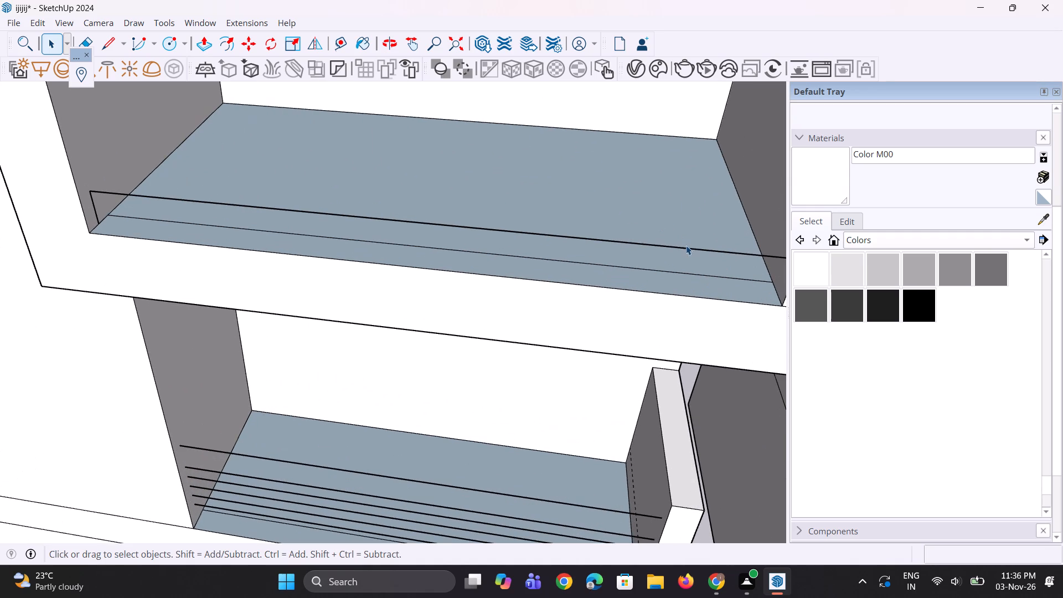
click(686, 248)
scroll(604, 299, down, 4)
key(m)
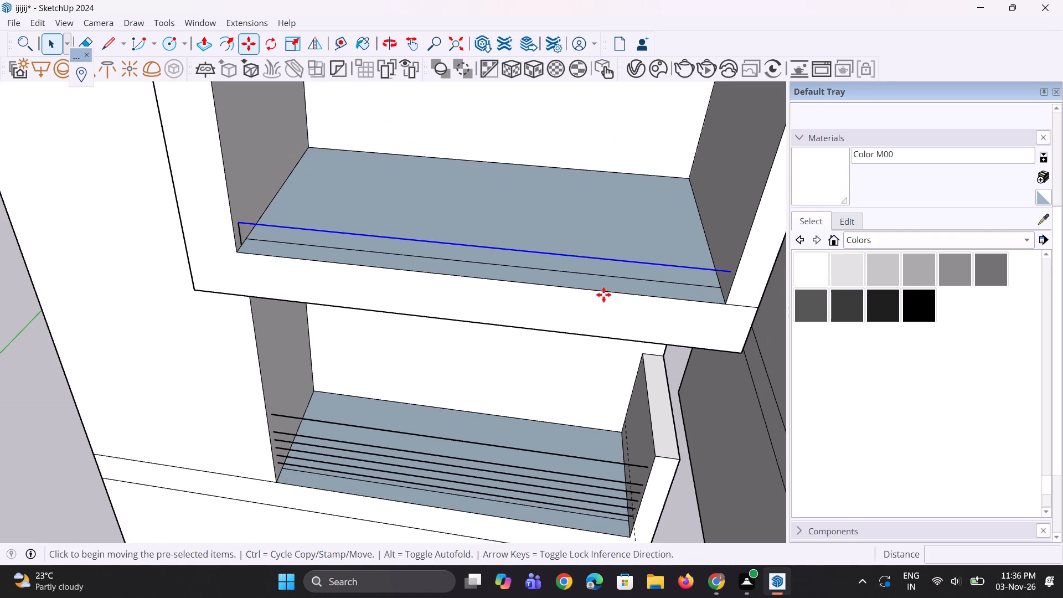
scroll(700, 263, up, 8)
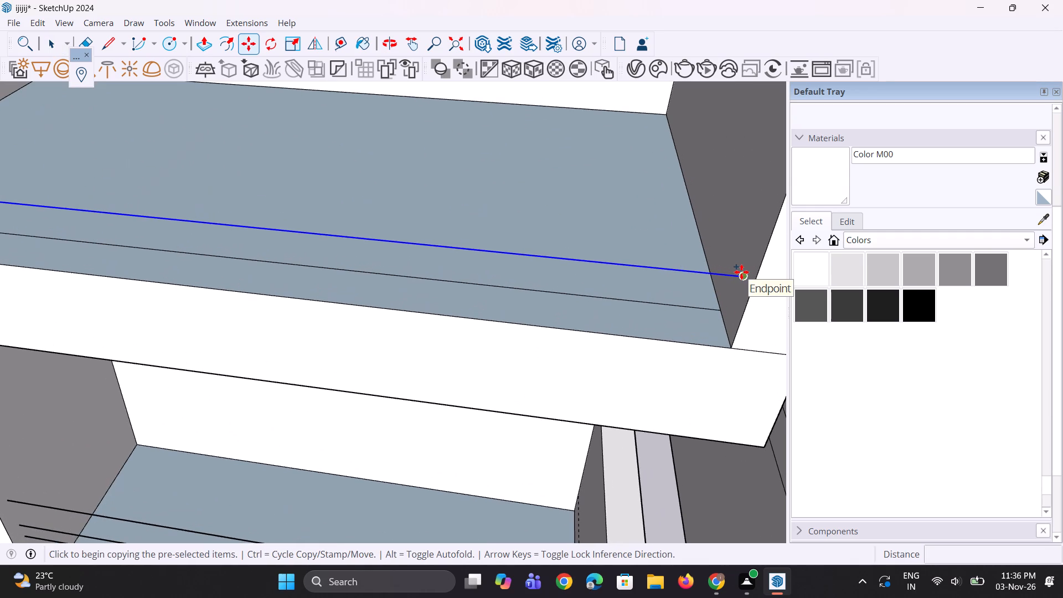
click(741, 272)
text(7")
key(Return)
text(*4)
key(Return)
scroll(610, 448, down, 5)
scroll(566, 432, down, 5)
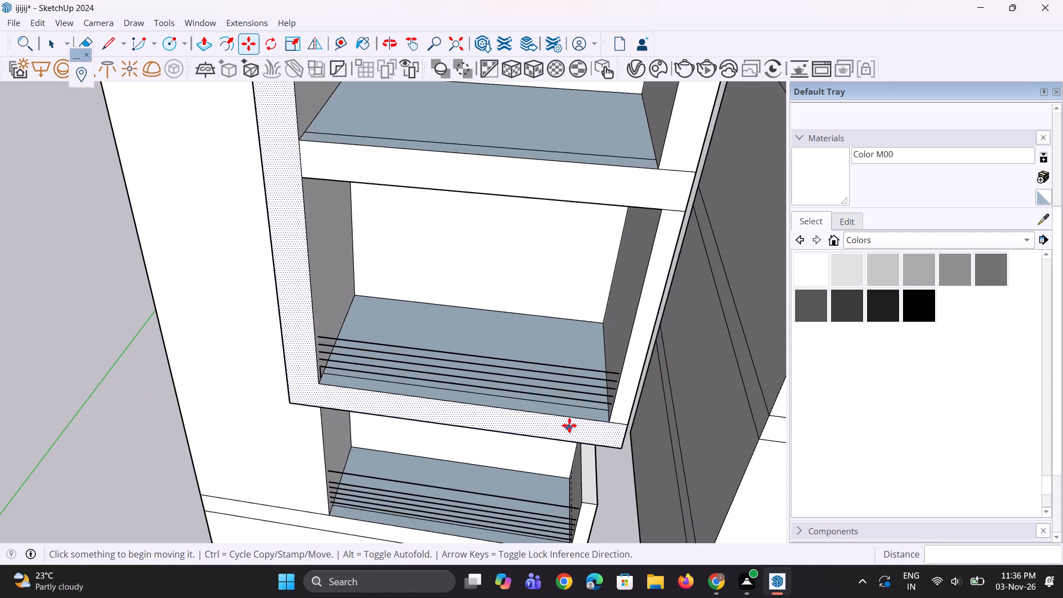
Copy the topmost horizontal line 1'3" upward on the frame's bottom balcony.
middle_drag(569, 424, 589, 368)
key(space)
key(space)
scroll(607, 324, up, 3)
key(space)
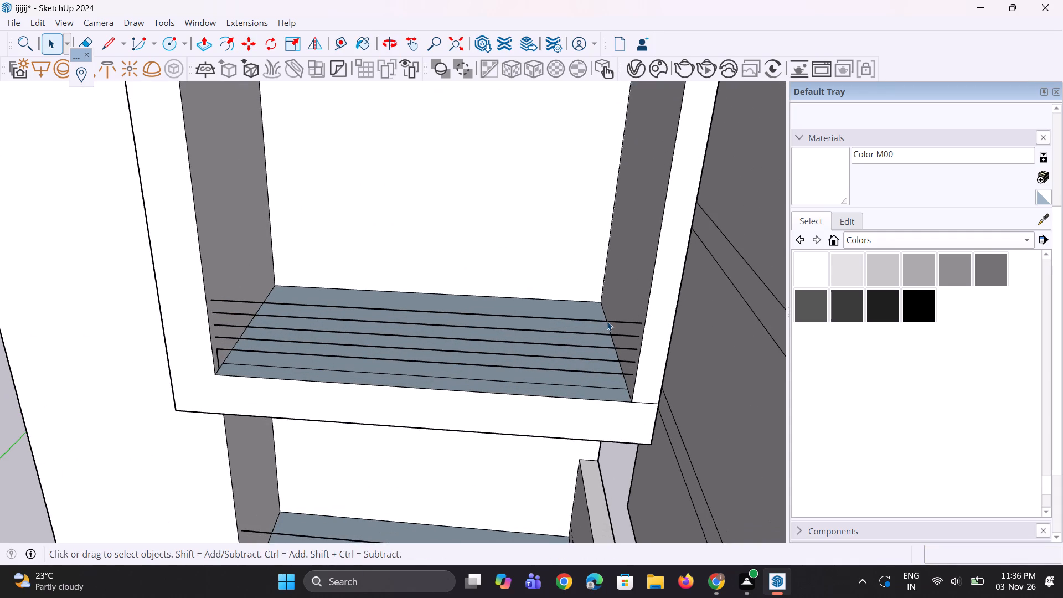
click(607, 321)
key(m)
scroll(636, 331, up, 5)
click(642, 318)
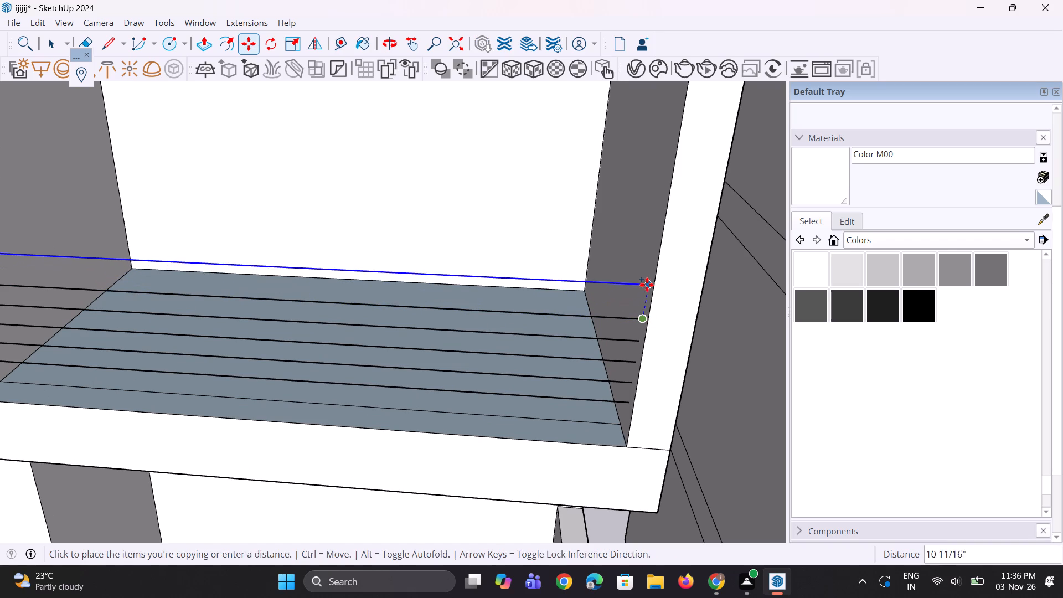
text(1')
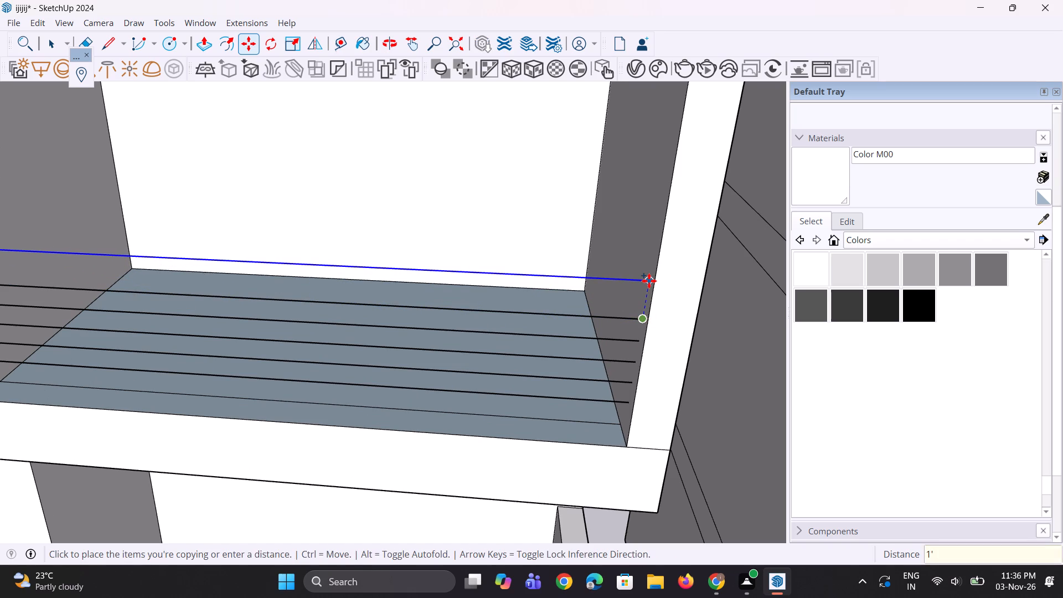
key(3)
key(shift+quotedbl)
key(Return)
scroll(623, 290, down, 11)
key(space)
key(space)
Draw a 1' vertical line up the side wall from the floor strip's end on the frame's second balcony from the bottom.
scroll(601, 327, down, 3)
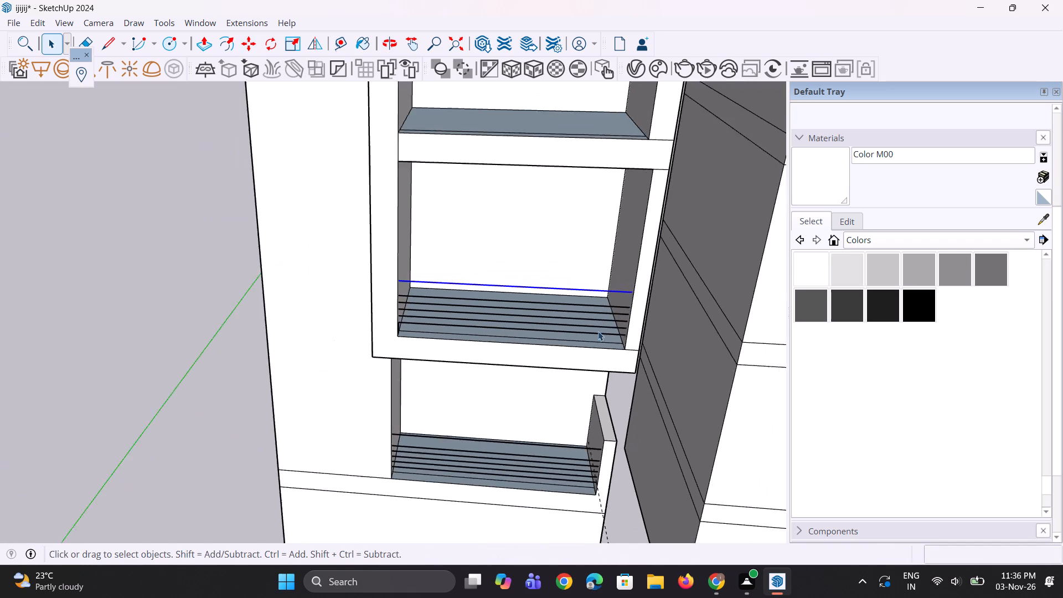
scroll(598, 331, down, 2)
key(space)
key(space)
scroll(567, 352, down, 4)
middle_drag(571, 271, 460, 290)
scroll(469, 275, up, 8)
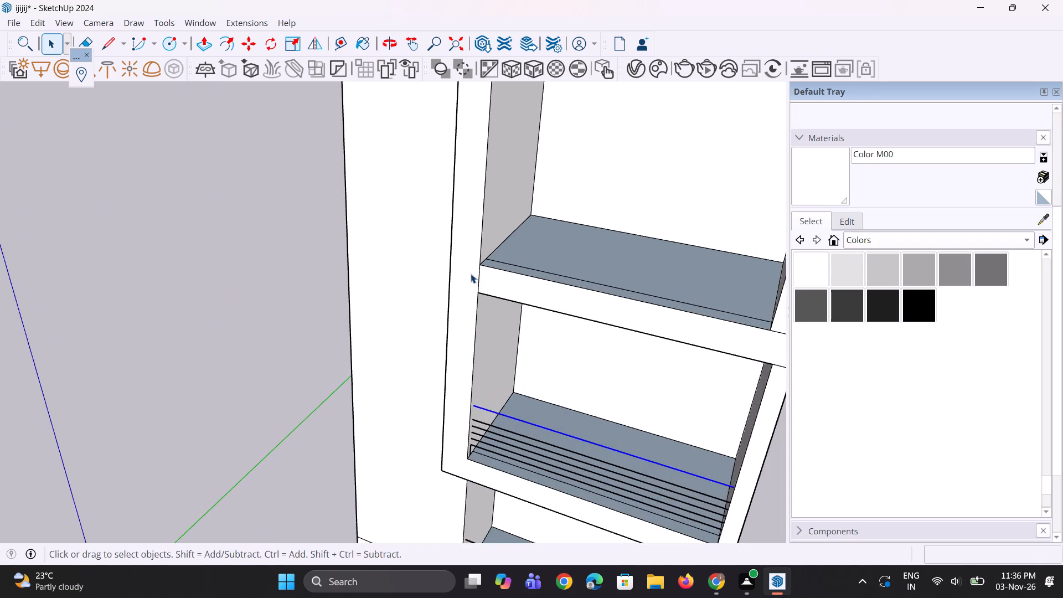
scroll(481, 276, up, 3)
key(l)
middle_drag(481, 280, 465, 315)
scroll(477, 279, up, 7)
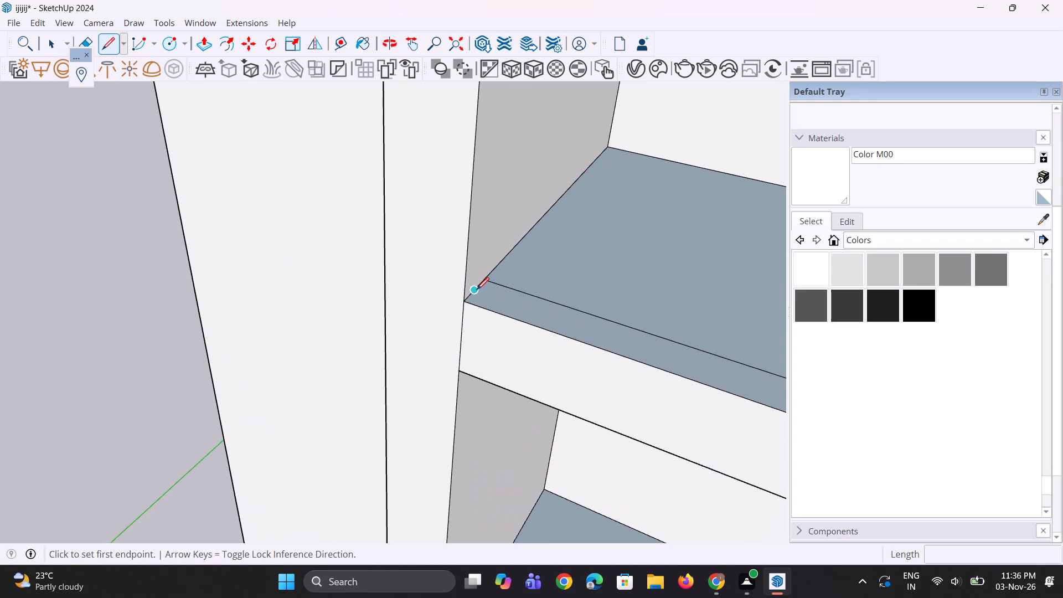
click(477, 290)
text(1')
key(Return)
scroll(580, 301, down, 5)
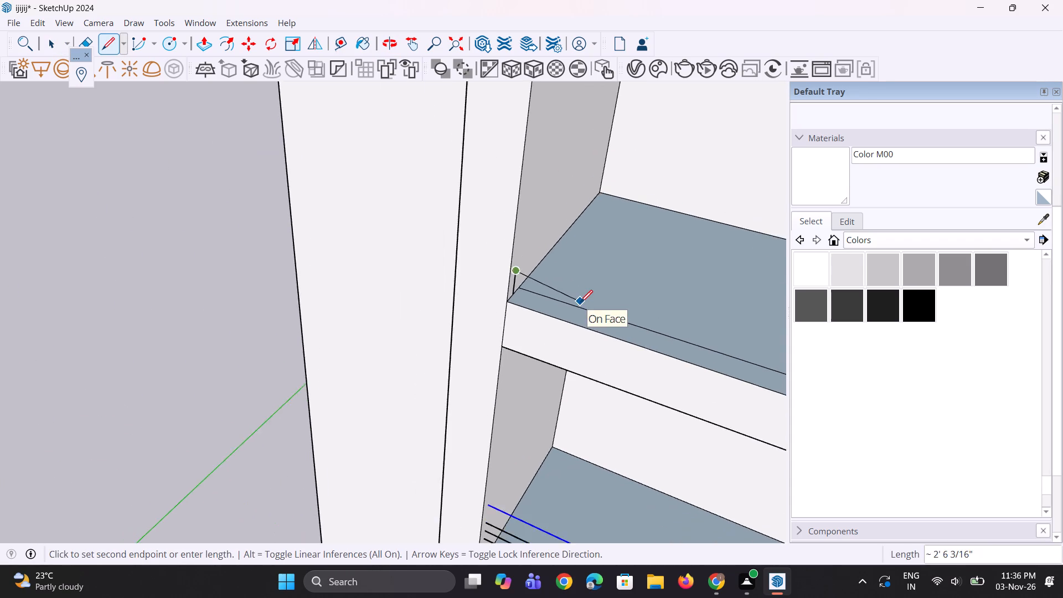
Draw a horizontal line about 16' 11" long from the vertical line's top across to the second balcony's opposite side wall.
scroll(580, 302, down, 17)
middle_drag(584, 286, 677, 293)
scroll(601, 285, up, 1)
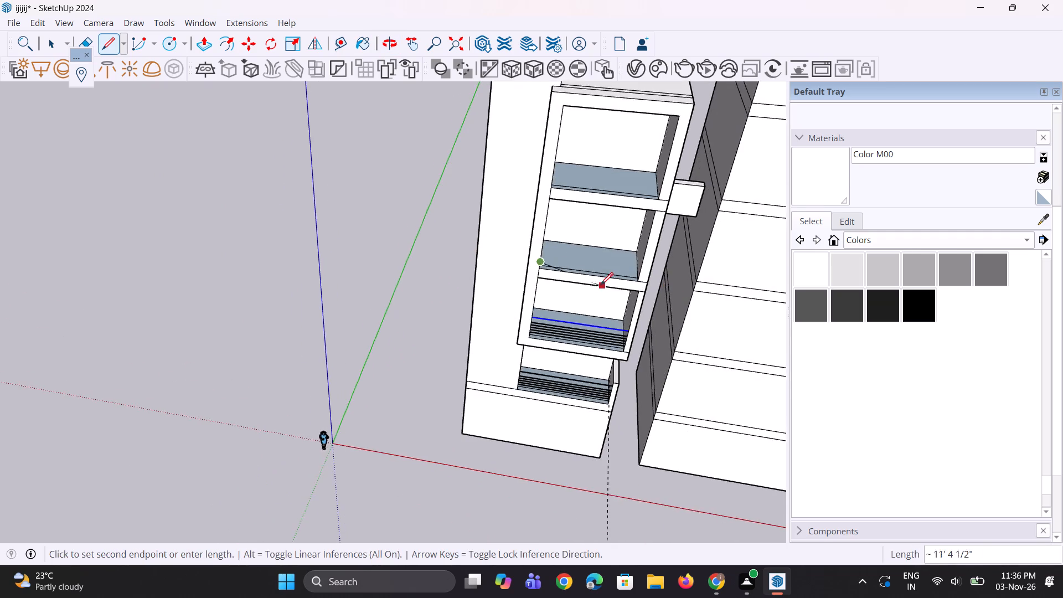
scroll(601, 285, up, 6)
scroll(644, 265, up, 9)
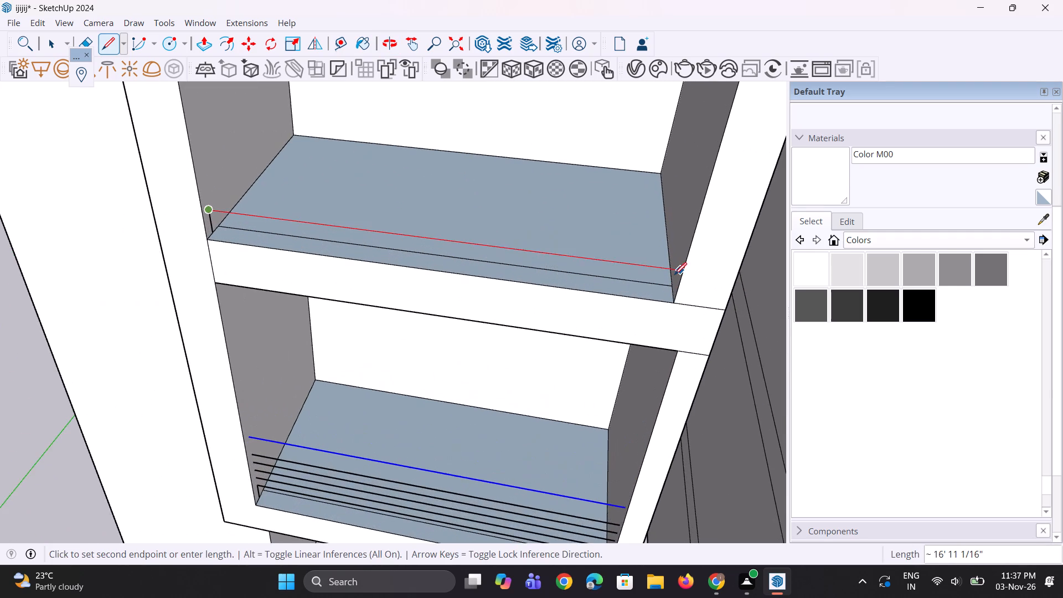
scroll(674, 275, up, 3)
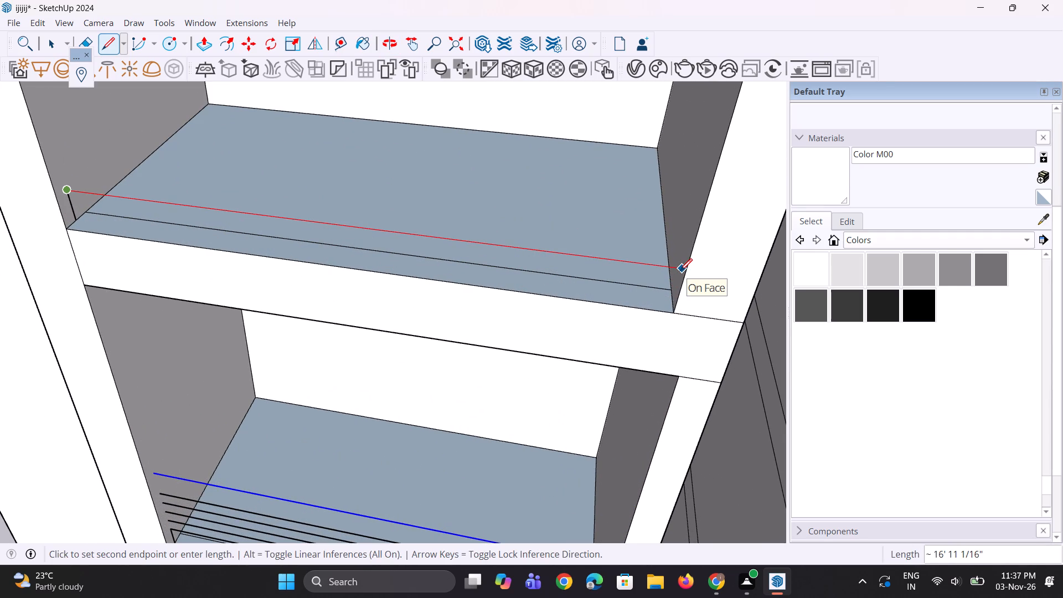
click(680, 271)
middle_drag(676, 280, 633, 227)
scroll(634, 228, down, 12)
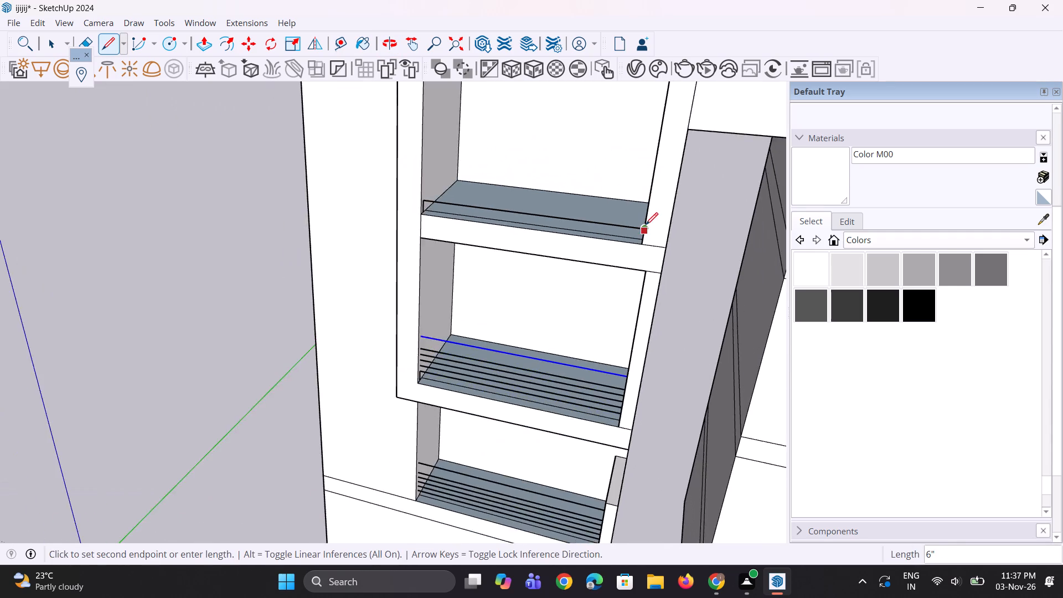
scroll(646, 225, down, 5)
key(space)
Delete the dashed vertical guide line running down from the balcony below the frame.
scroll(646, 224, down, 6)
key(space)
scroll(582, 468, up, 2)
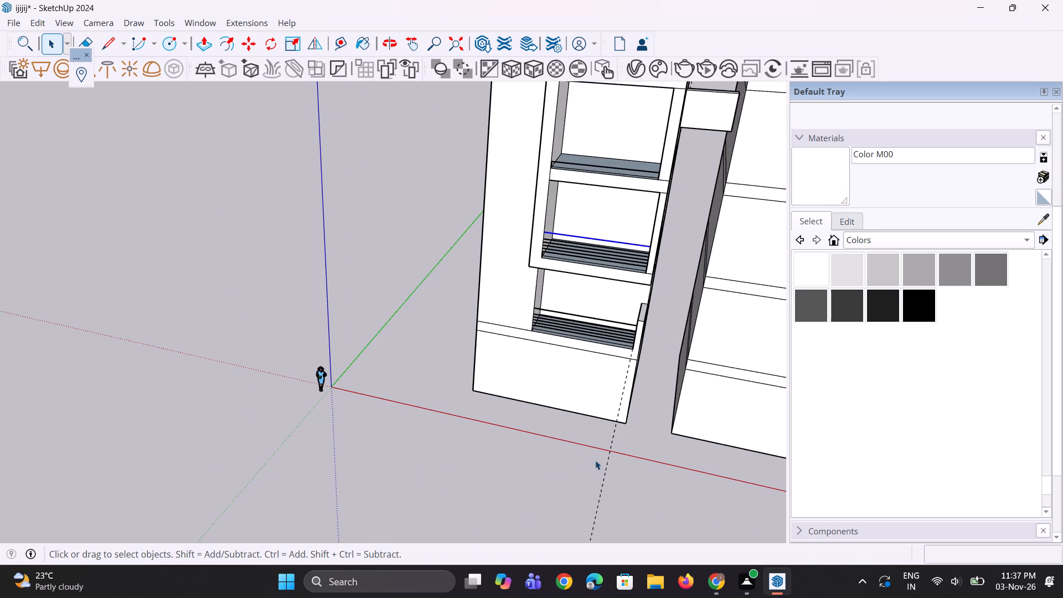
click(607, 460)
key(Delete)
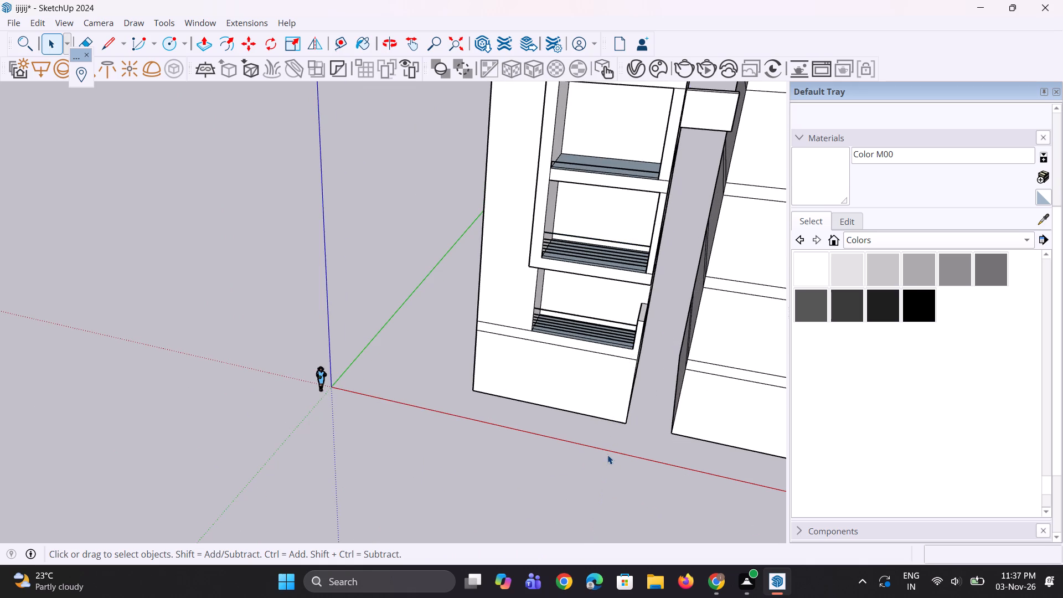
Copy the horizontal railing line 7" upward on the frame's second balcony from the bottom and repeat it for four evenly spaced copies.
middle_drag(580, 431, 503, 441)
scroll(519, 444, down, 12)
middle_drag(596, 397, 633, 349)
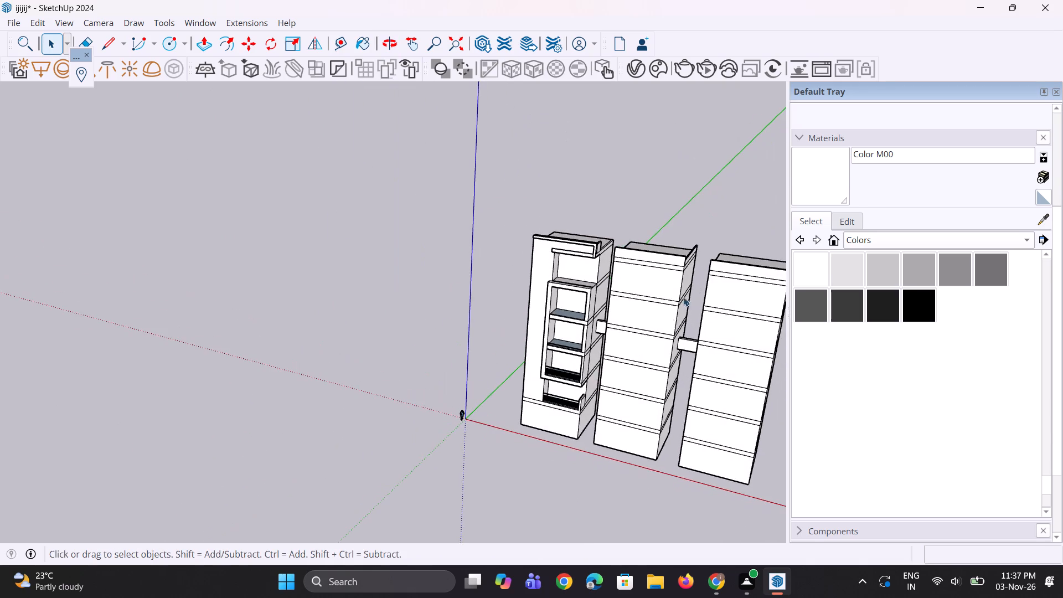
scroll(523, 337, up, 5)
scroll(596, 350, up, 15)
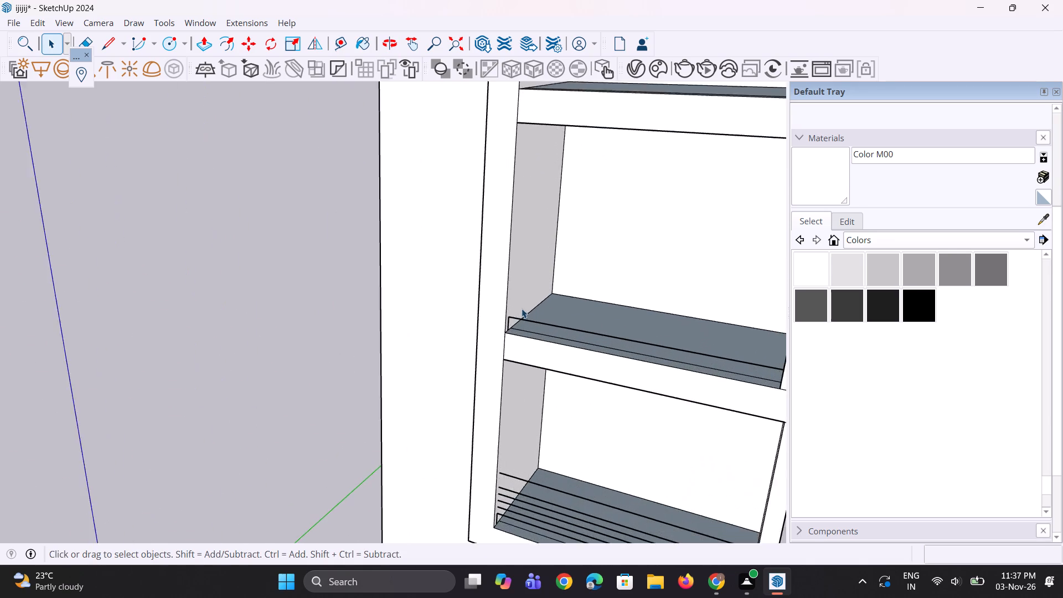
scroll(522, 308, up, 4)
click(522, 324)
key(m)
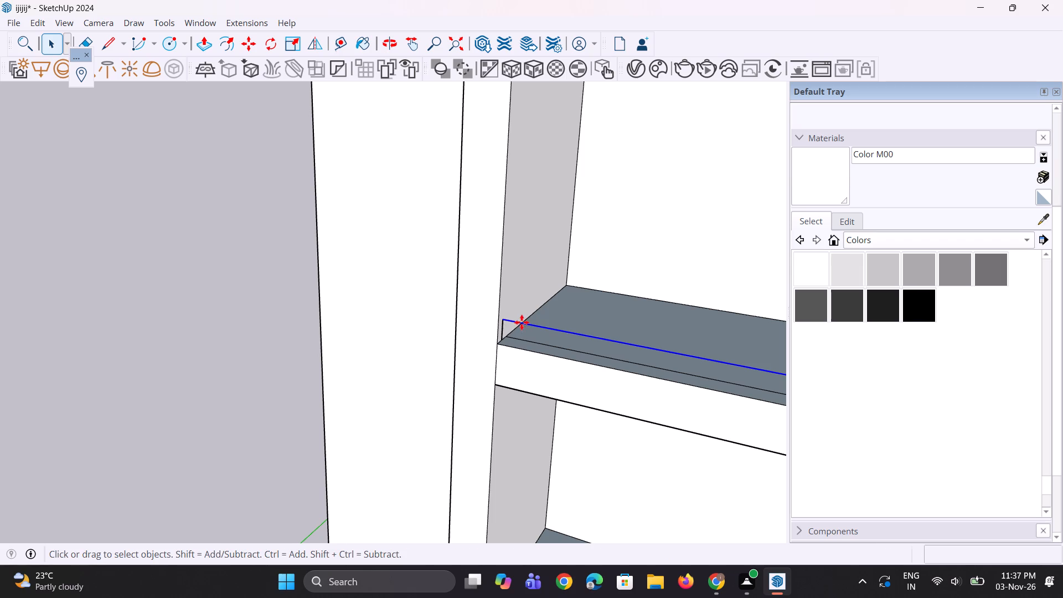
scroll(492, 329, up, 7)
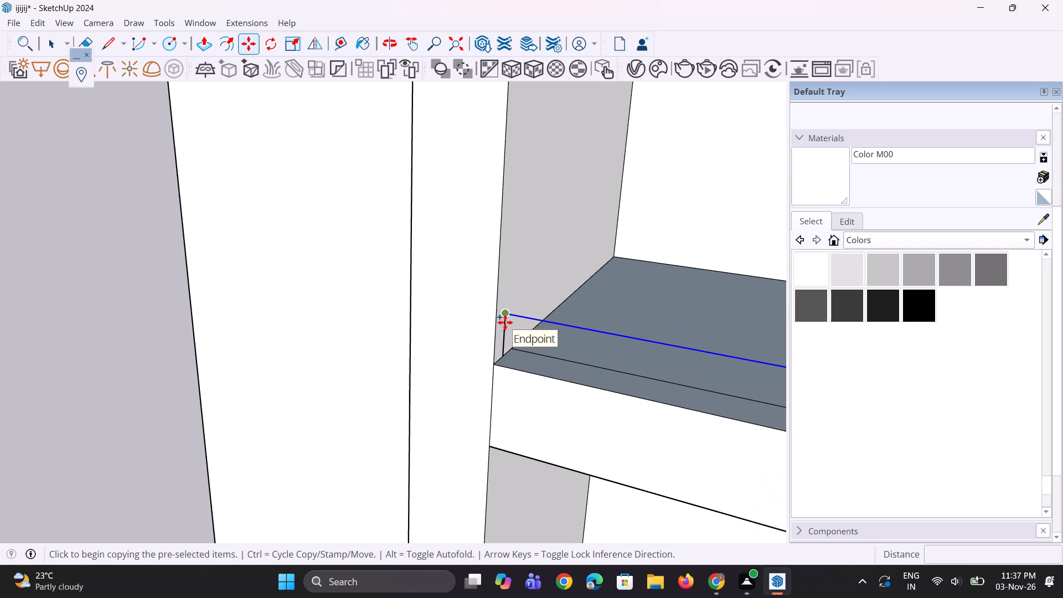
click(505, 322)
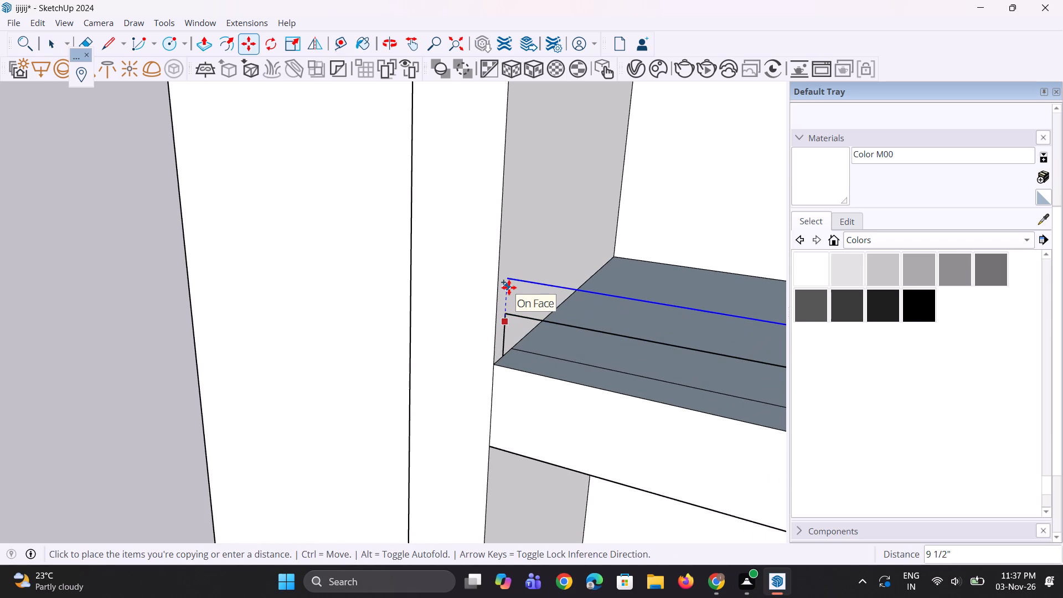
key(7)
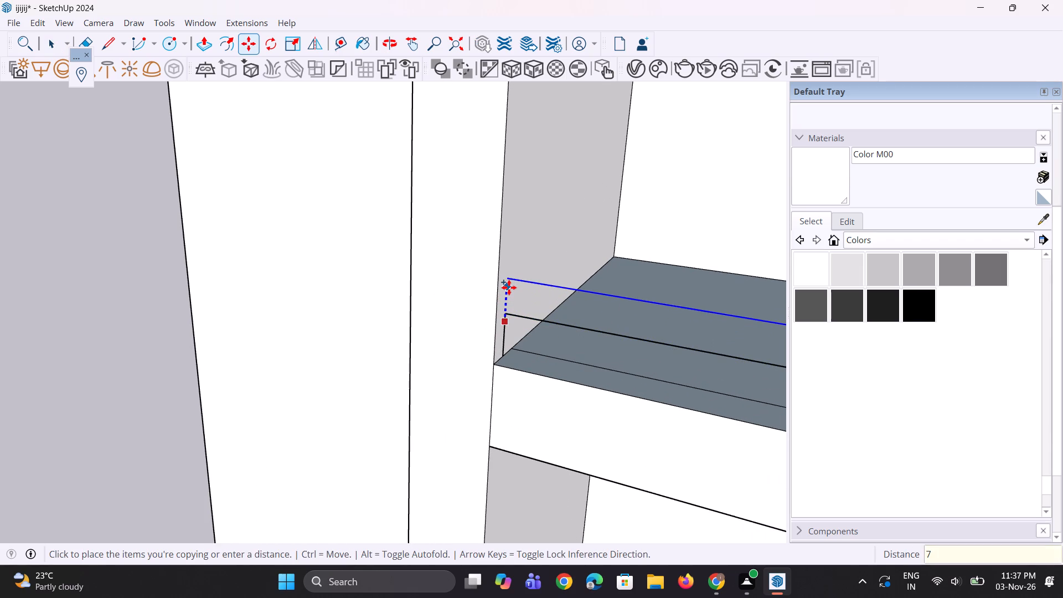
key(shift+quotedbl)
key(Return)
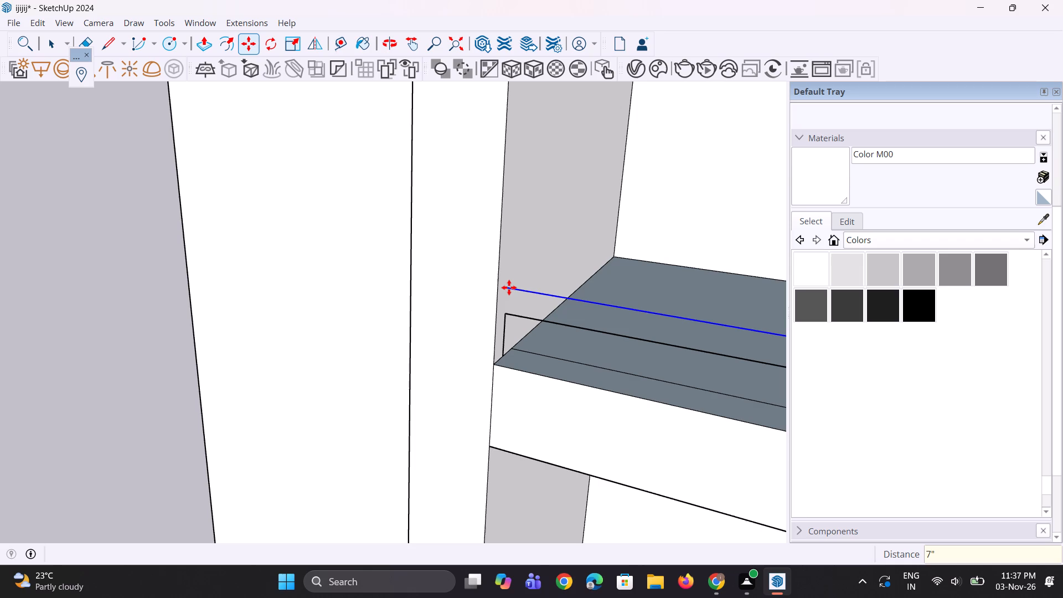
key(asterisk)
key(4)
key(Return)
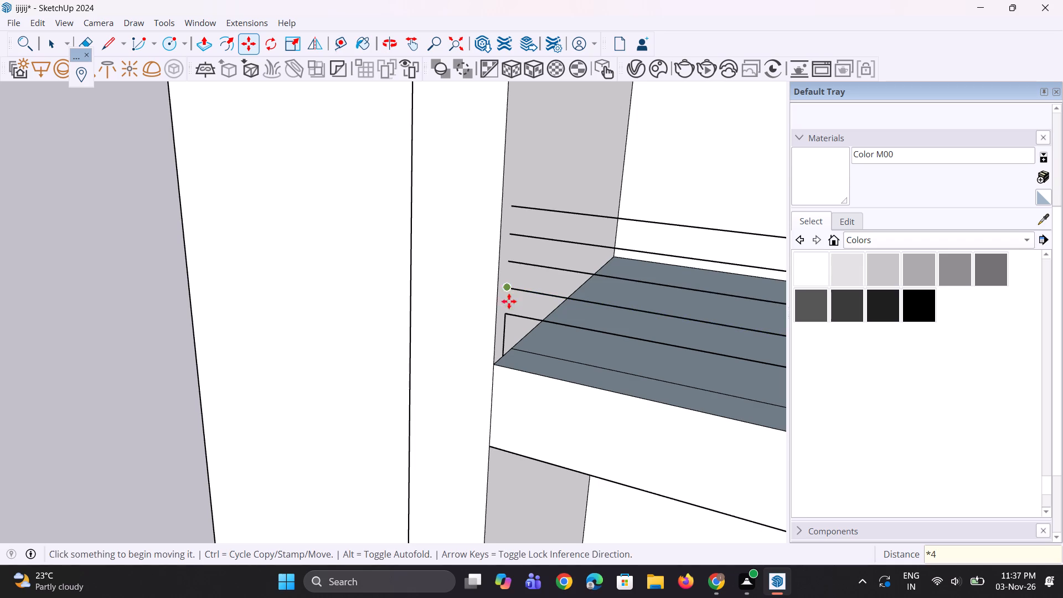
scroll(511, 333, down, 10)
key(space)
key(space)
Copy the topmost horizontal line 1'3" upward on the frame's second balcony from the bottom.
scroll(559, 255, up, 3)
key(space)
key(space)
scroll(561, 302, up, 1)
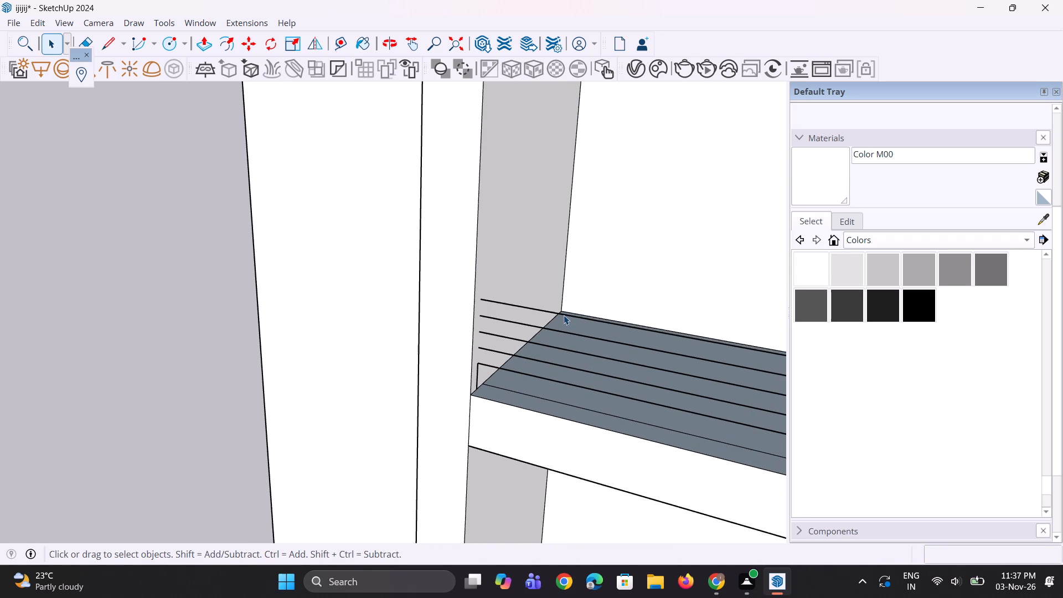
click(565, 315)
key(m)
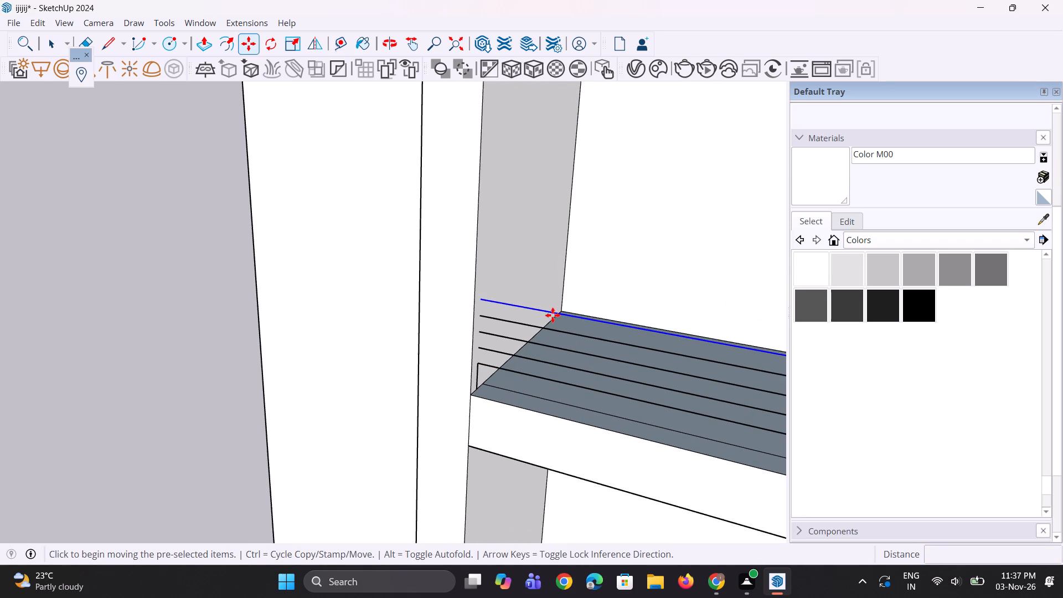
scroll(503, 315, up, 4)
click(480, 299)
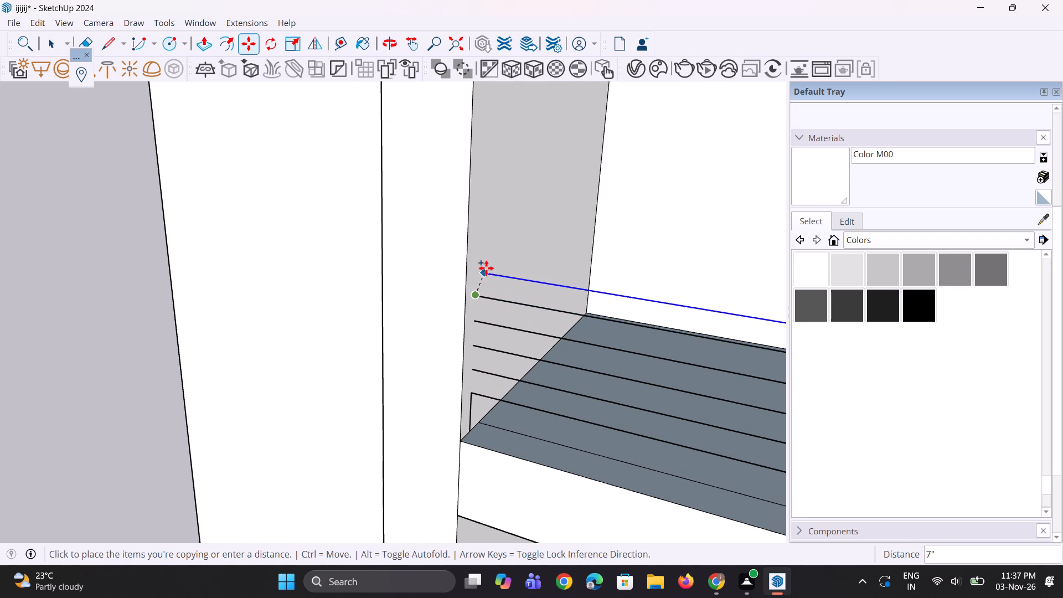
text(1'3)
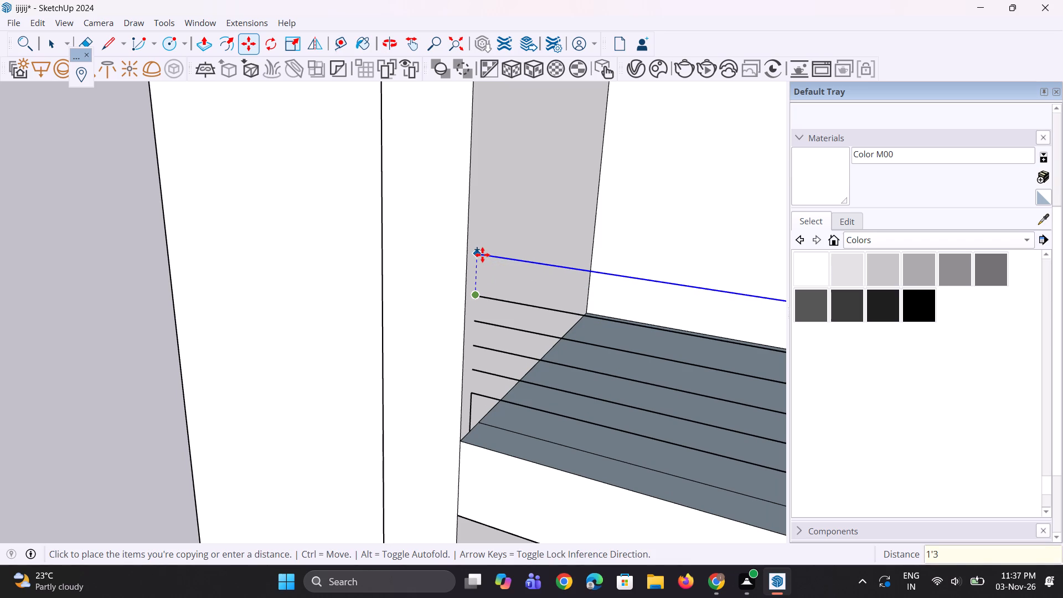
key(shift+quotedbl)
key(Return)
scroll(489, 298, down, 5)
key(space)
scroll(520, 352, down, 5)
key(space)
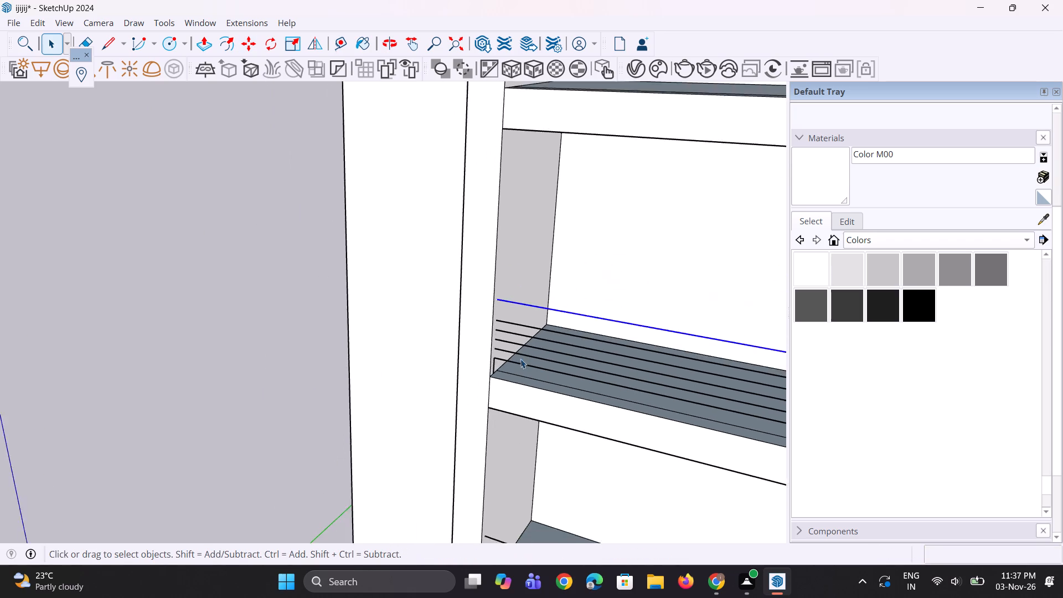
scroll(520, 359, down, 5)
click(374, 319)
Draw a 1' vertical line up the side wall from the floor strip's end on the frame's top balcony.
middle_drag(508, 225, 503, 281)
scroll(527, 205, up, 6)
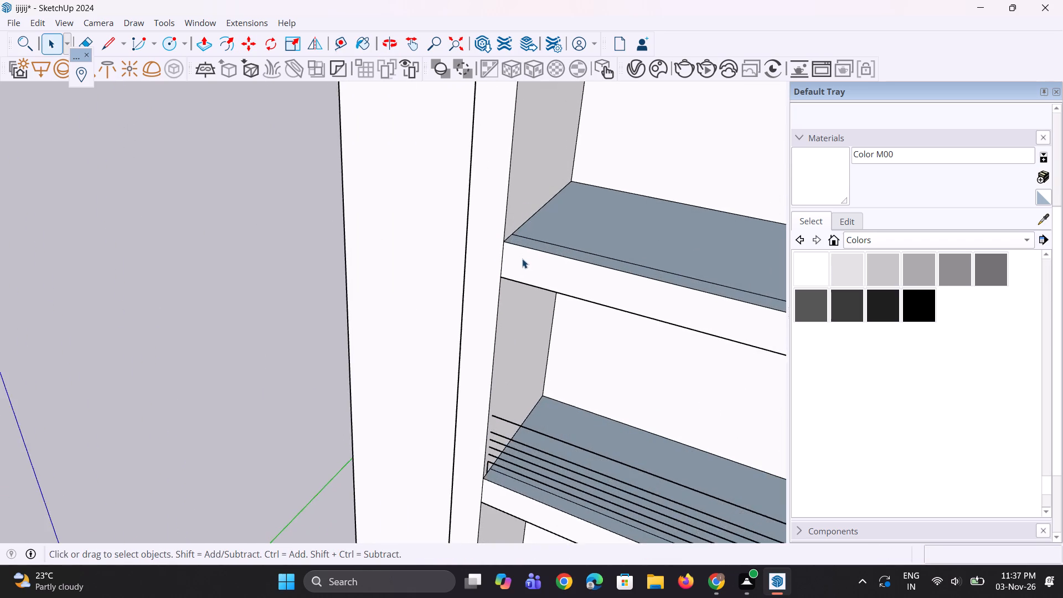
scroll(522, 259, up, 3)
key(l)
scroll(520, 261, up, 1)
middle_drag(519, 261, 488, 300)
scroll(484, 246, up, 4)
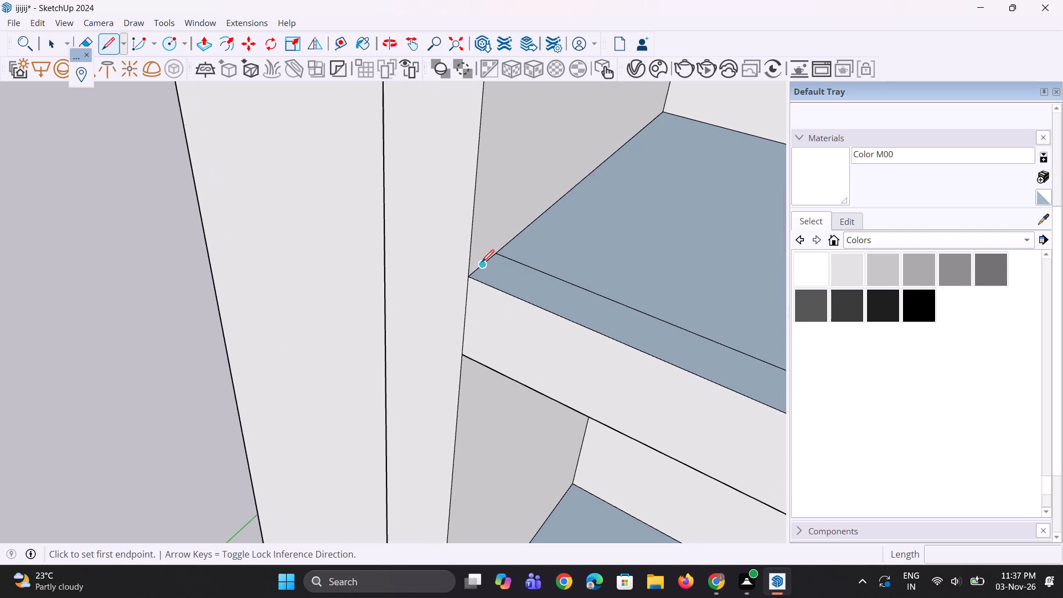
click(482, 262)
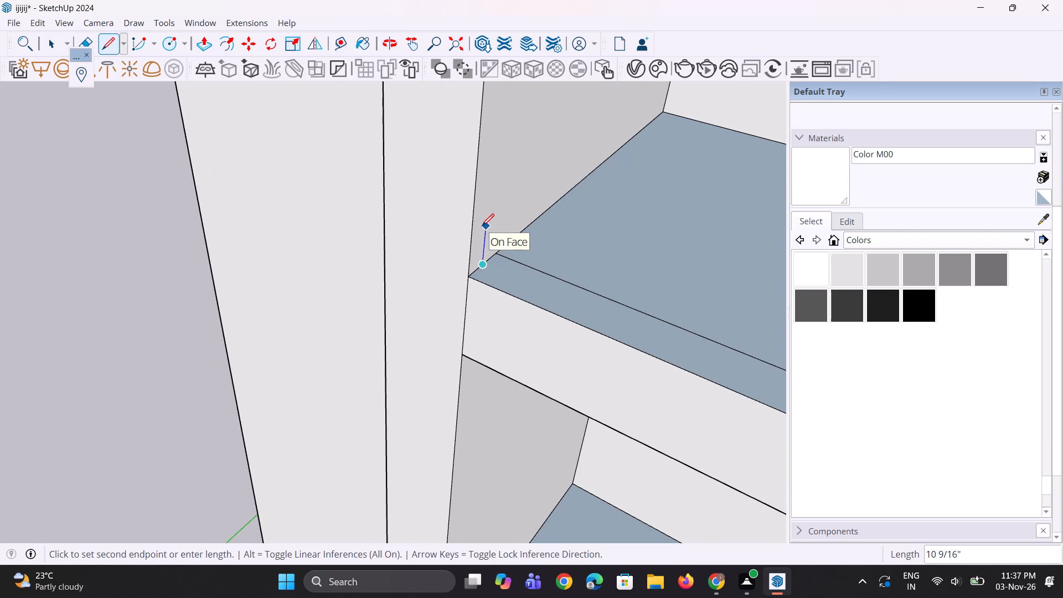
text(1')
key(Return)
Draw a horizontal line about 16' 11" long from the vertical line's top across to the top balcony's opposite side wall.
scroll(538, 253, down, 4)
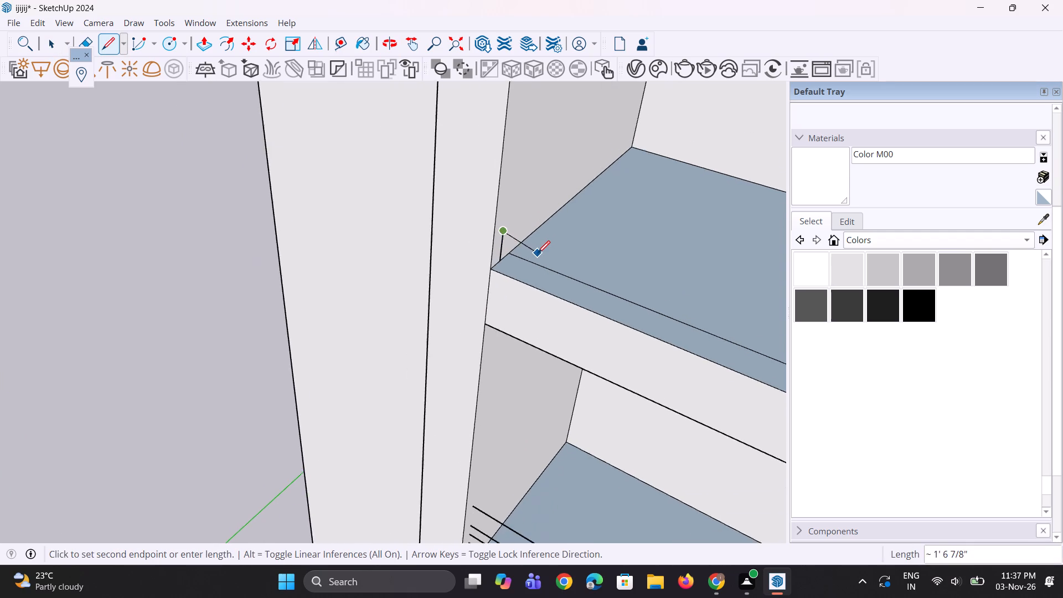
scroll(538, 253, down, 18)
middle_drag(544, 254, 684, 279)
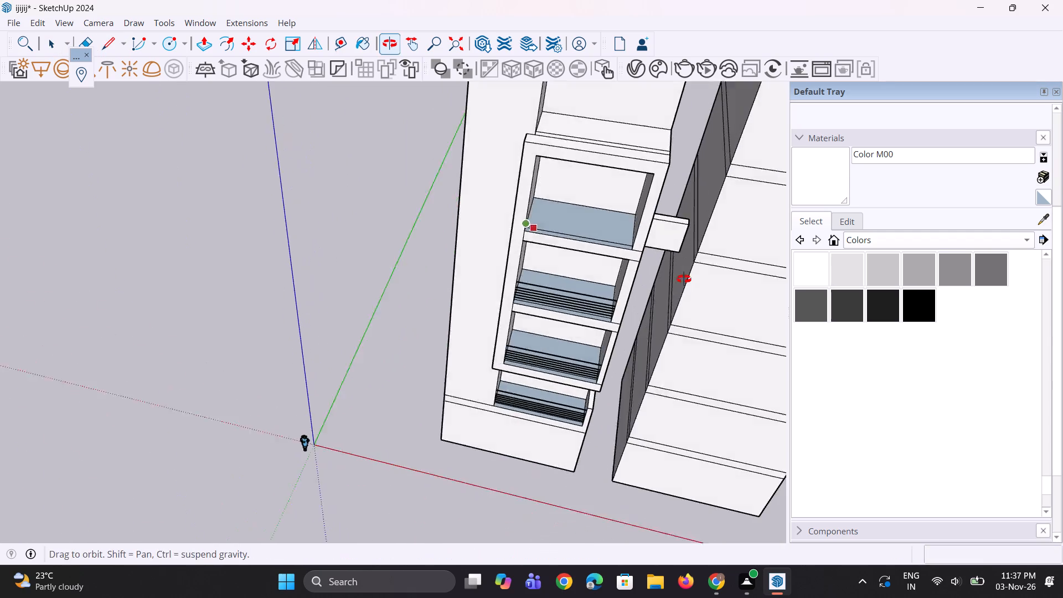
middle_drag(684, 279, 685, 277)
scroll(623, 214, up, 15)
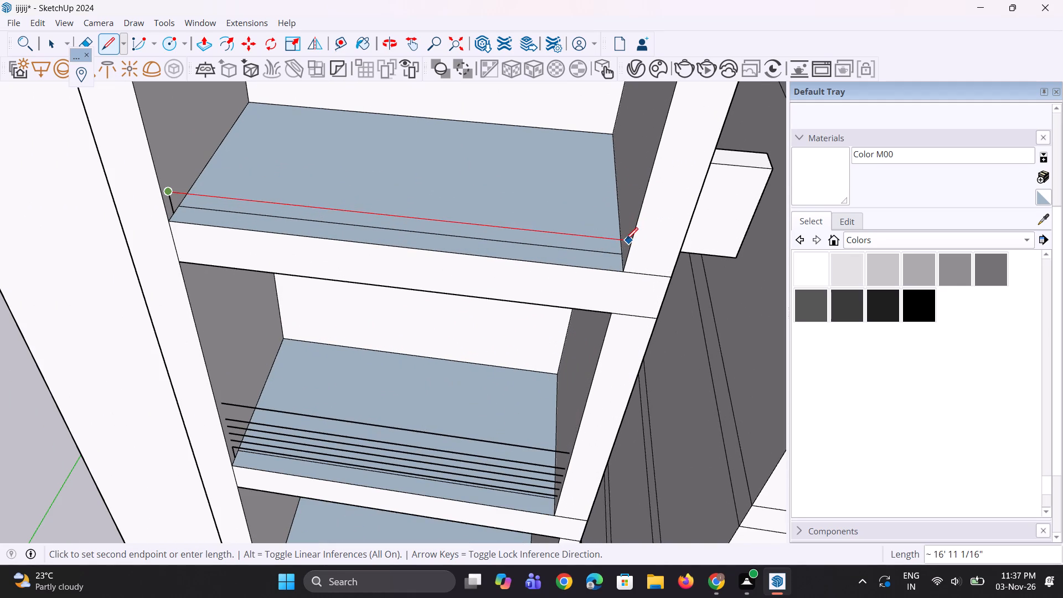
click(626, 240)
key(space)
key(space)
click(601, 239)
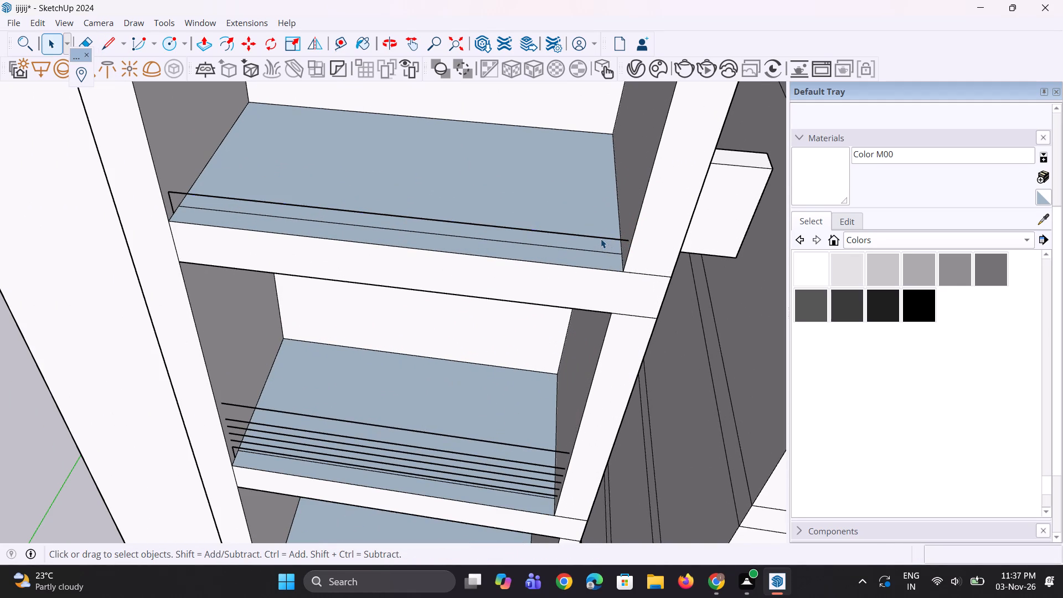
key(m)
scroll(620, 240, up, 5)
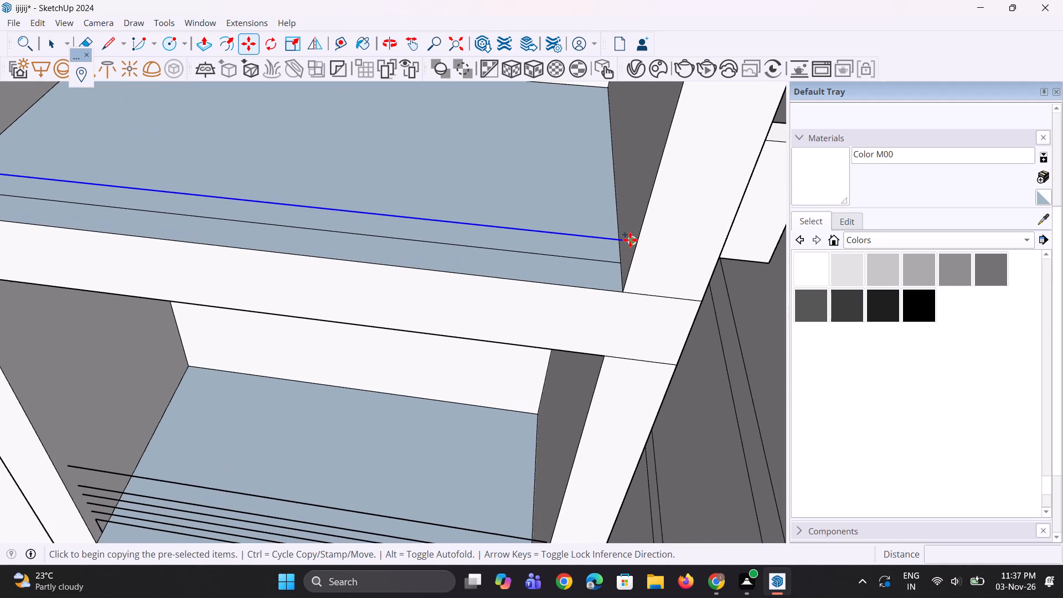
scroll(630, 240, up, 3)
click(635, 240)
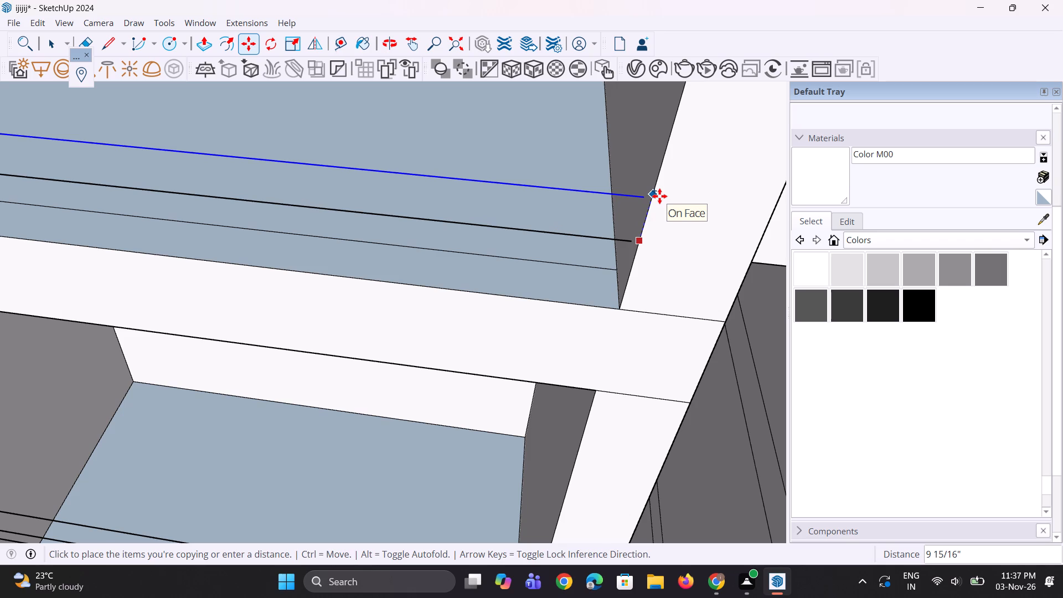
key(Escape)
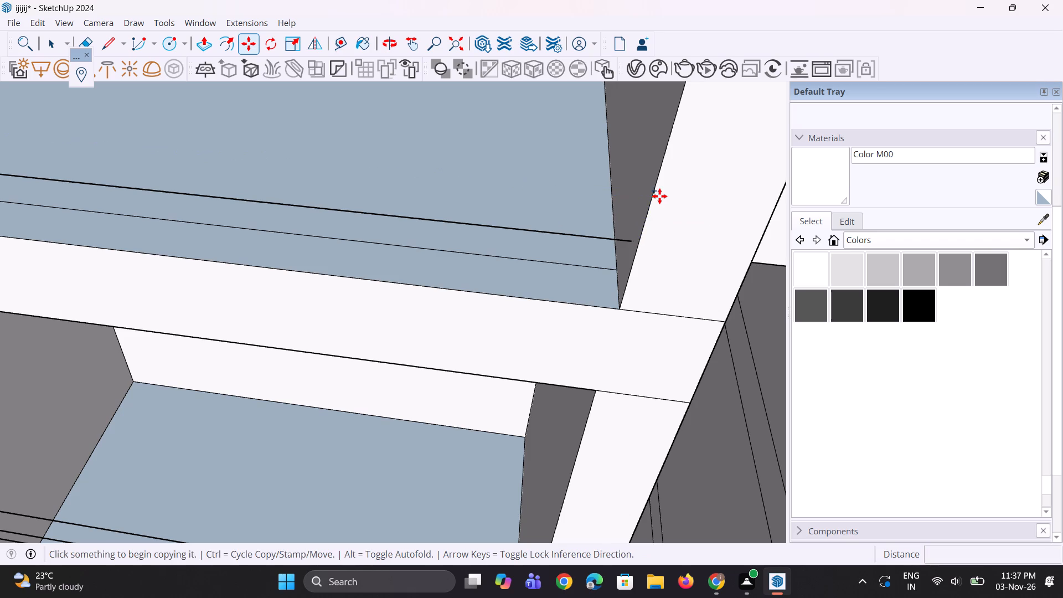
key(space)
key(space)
Copy the horizontal railing line 7" upward on the frame's top balcony and repeat it for four evenly spaced copies.
click(600, 238)
middle_drag(557, 287, 688, 255)
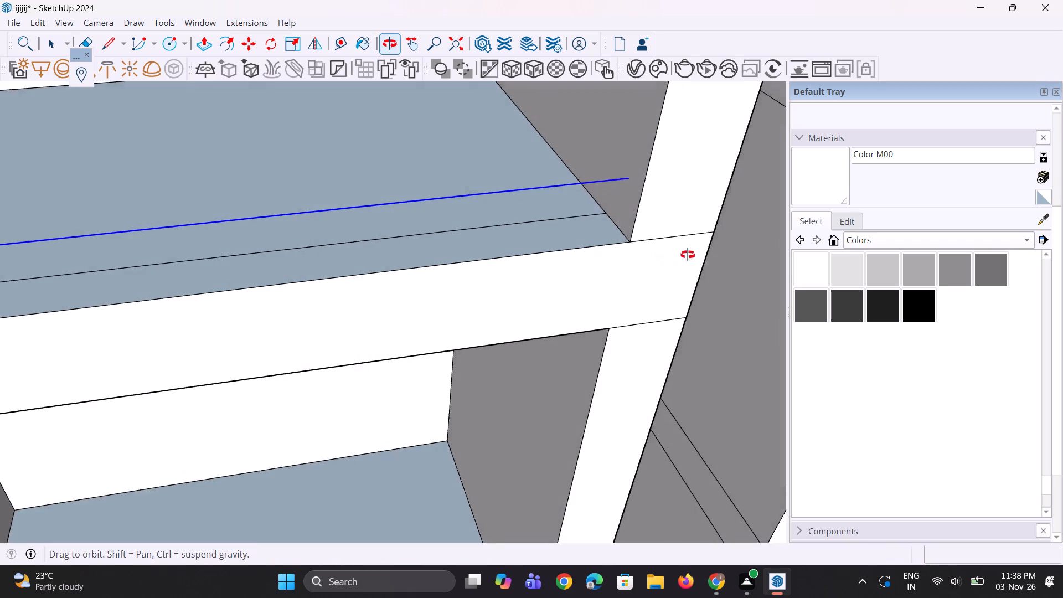
middle_drag(688, 255, 688, 253)
scroll(548, 393, down, 6)
scroll(580, 200, up, 3)
key(m)
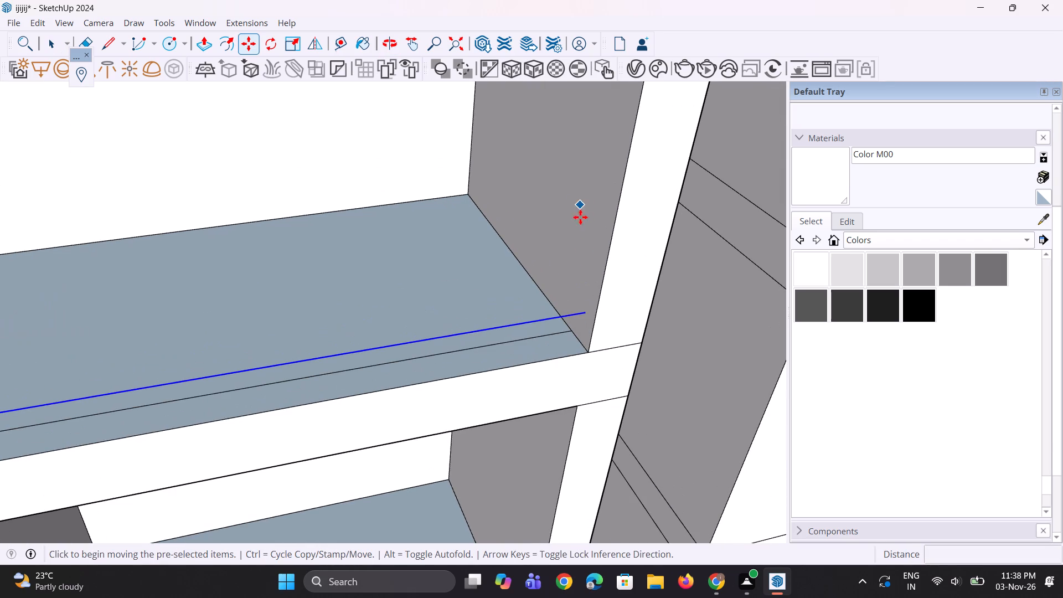
scroll(583, 256, up, 2)
ctrl+scroll(584, 260, up, 3)
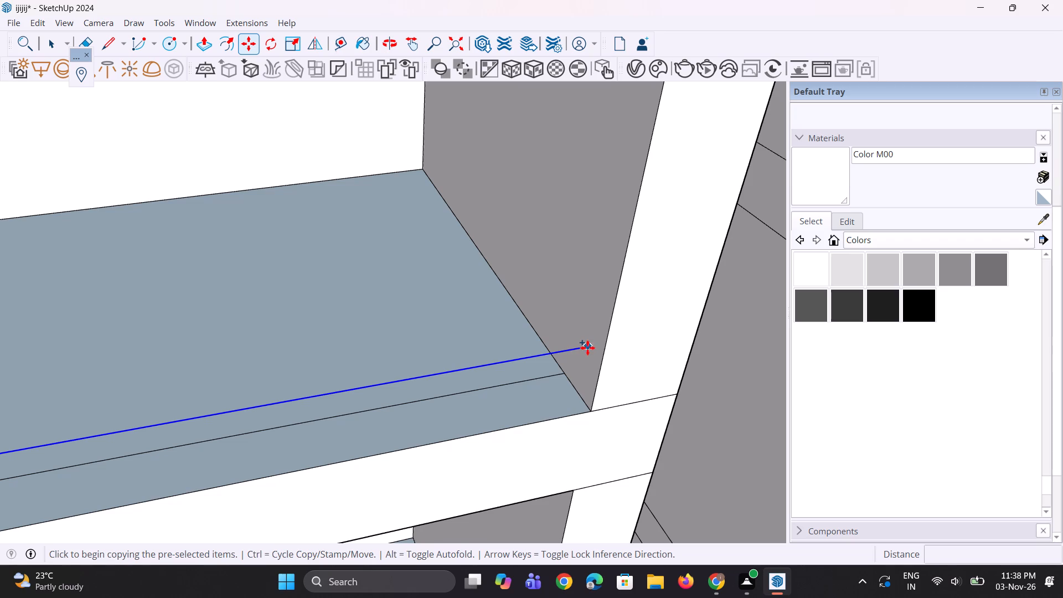
click(584, 347)
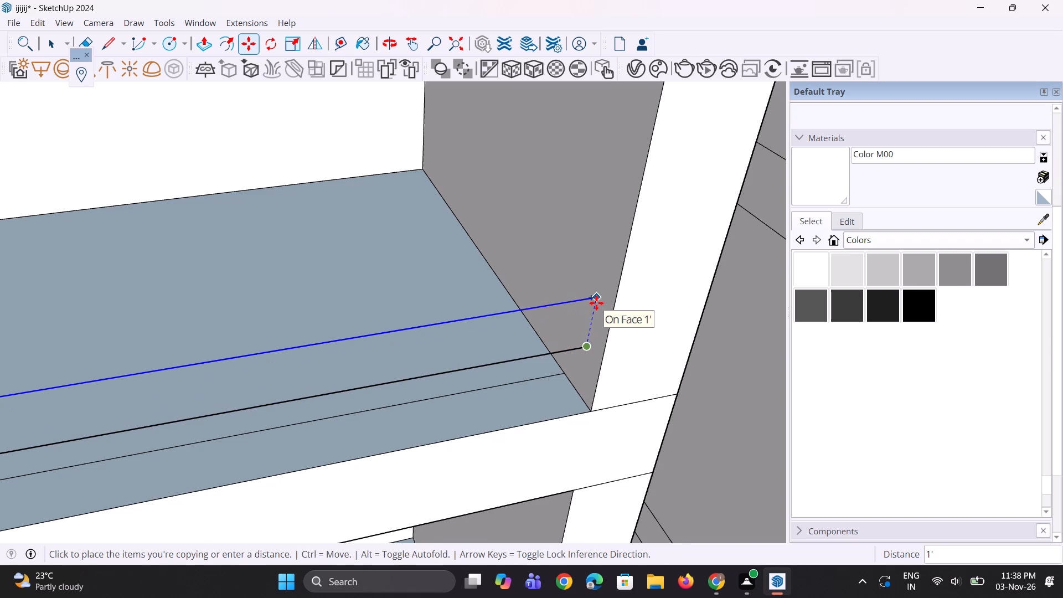
key(7)
key(shift+quotedbl)
key(Return)
text(*4)
key(Return)
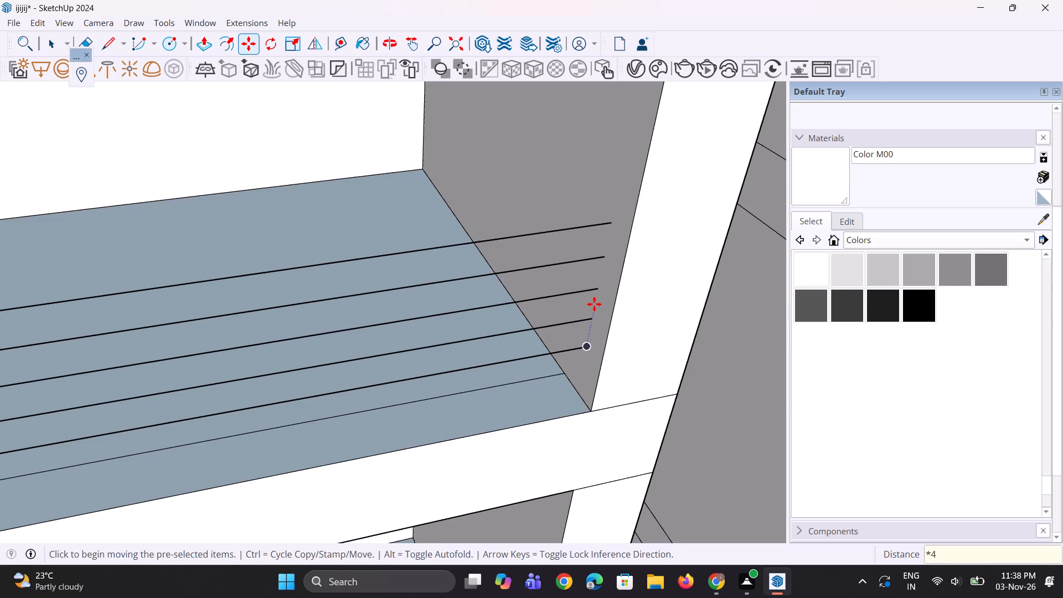
scroll(580, 344, down, 6)
scroll(527, 286, up, 2)
key(space)
key(space)
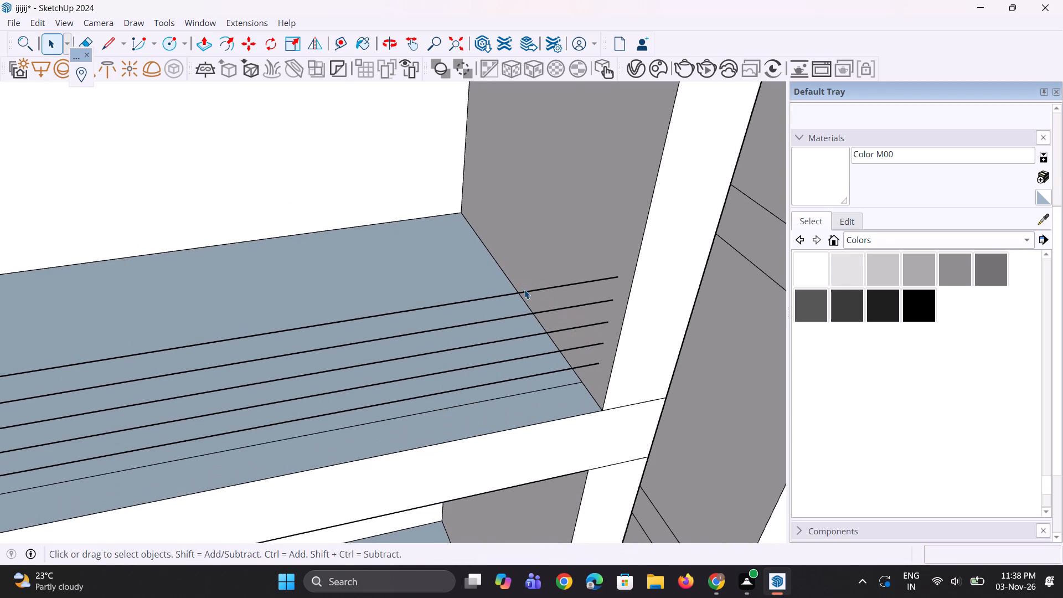
Copy the topmost horizontal line 1'3" upward on the frame's top balcony.
click(522, 292)
key(m)
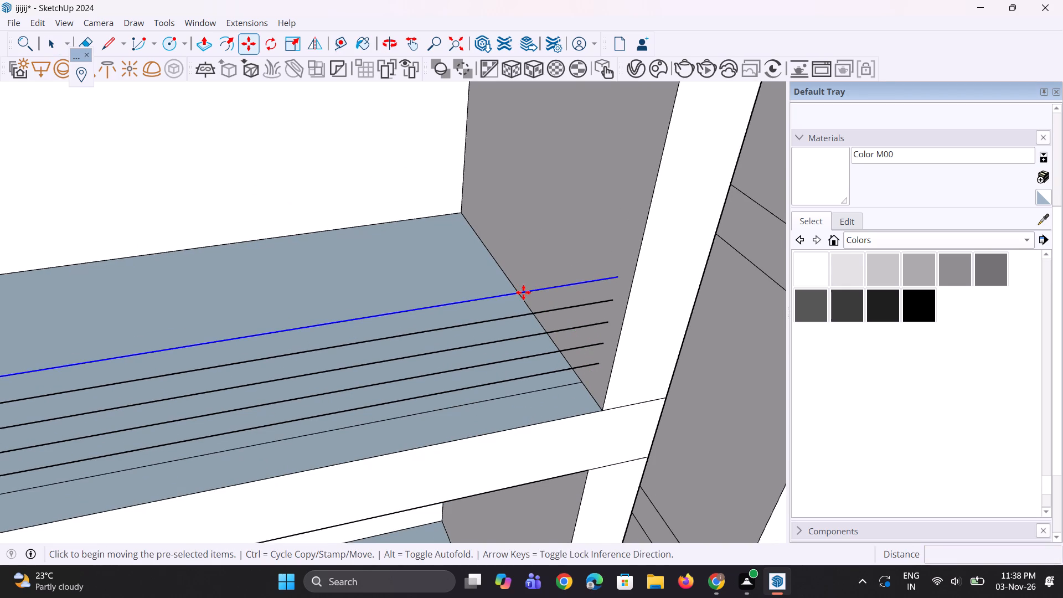
scroll(576, 279, up, 5)
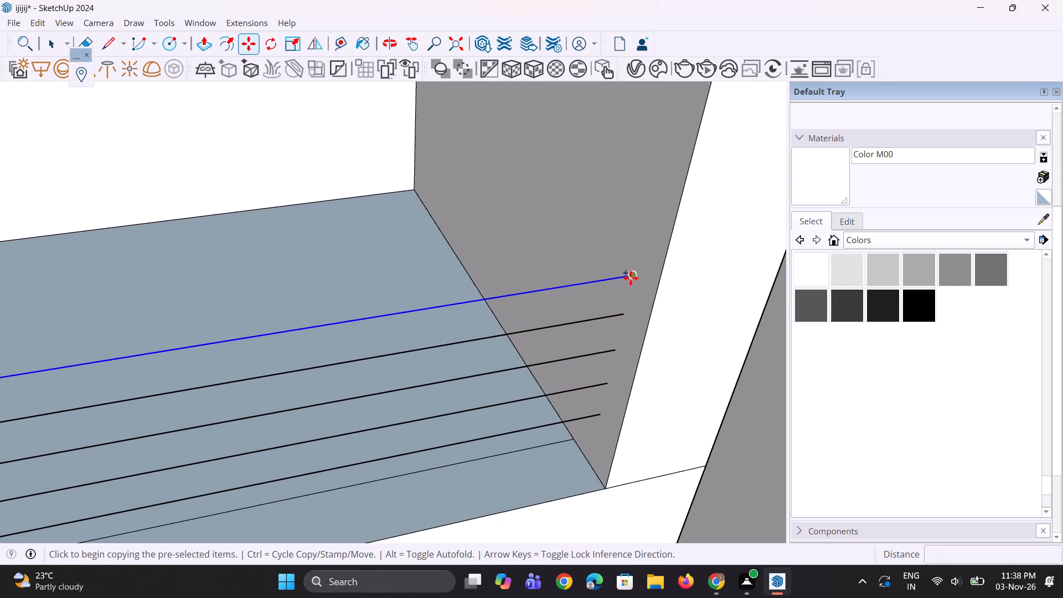
click(631, 278)
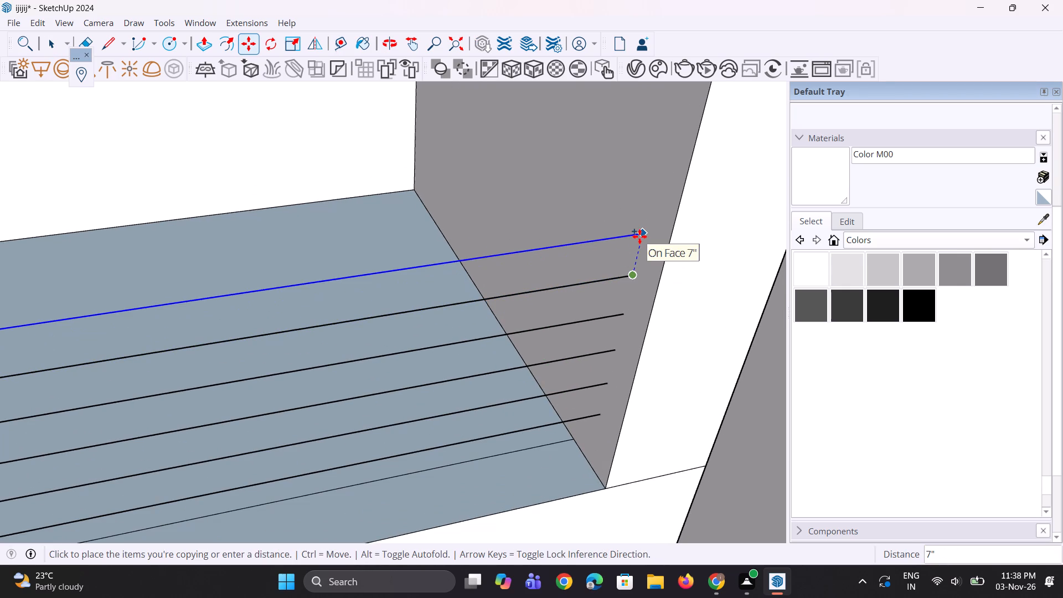
text(1'3)
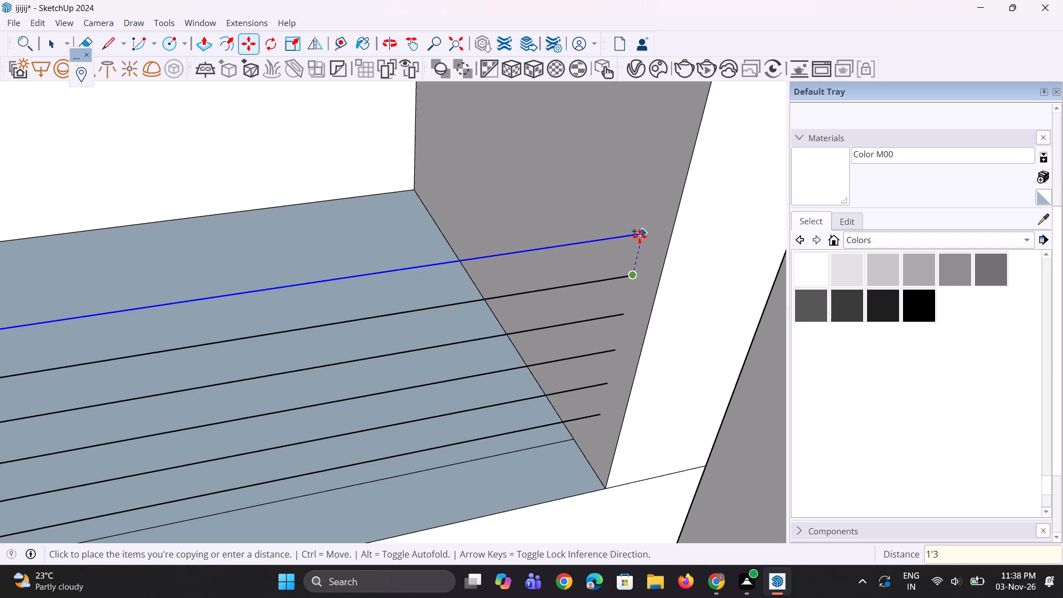
key(shift+quotedbl)
key(Return)
scroll(625, 367, down, 10)
key(space)
key(space)
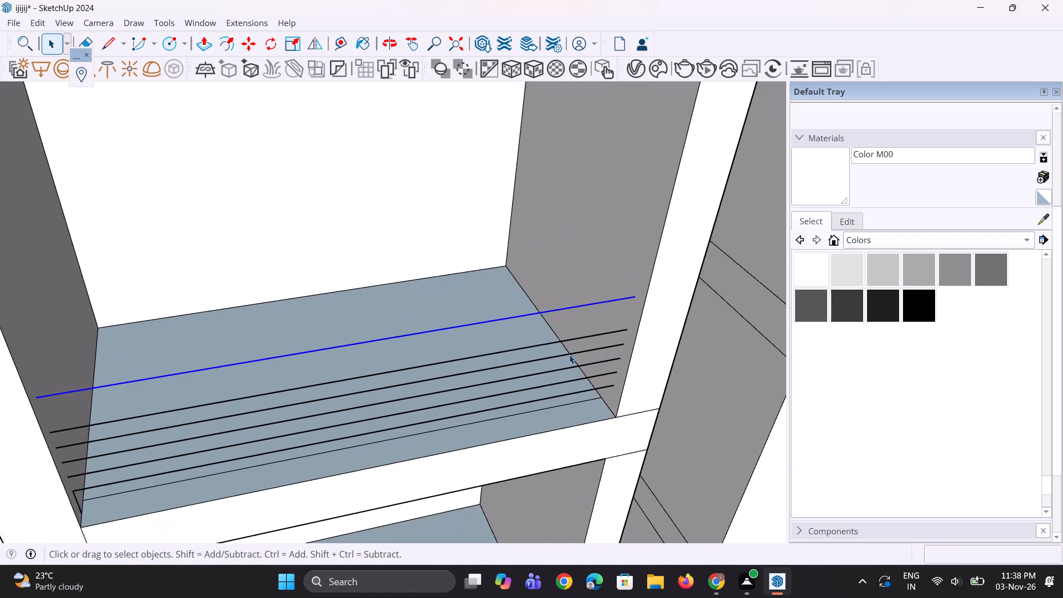
Draw a 1' vertical line up the side wall from the floor strip's end on the terrace above the projecting frame.
scroll(569, 354, down, 5)
key(space)
key(space)
scroll(569, 389, up, 7)
middle_drag(528, 399, 517, 349)
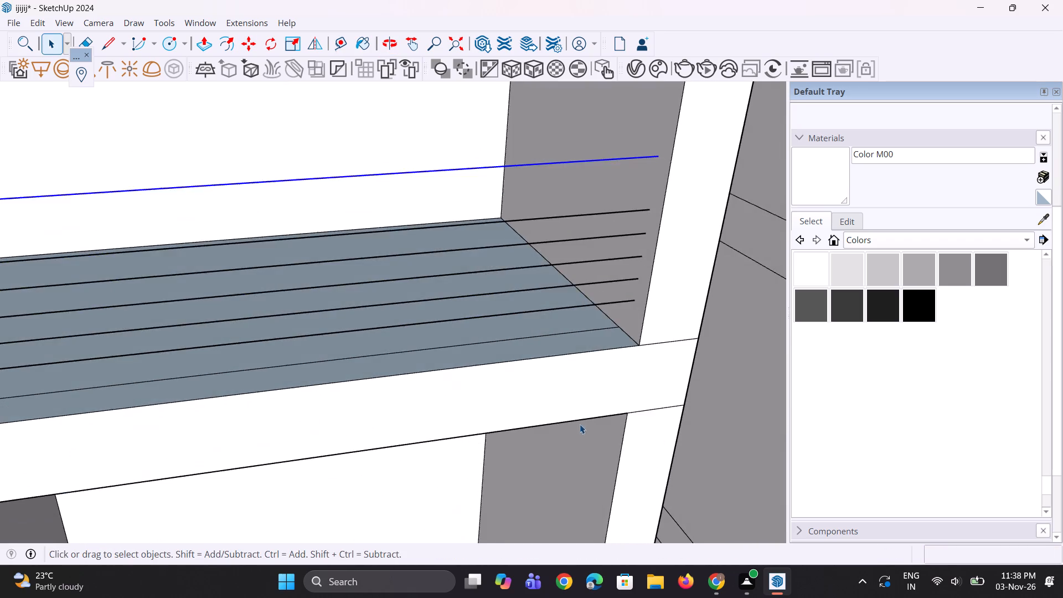
scroll(585, 431, down, 18)
middle_drag(601, 322, 385, 408)
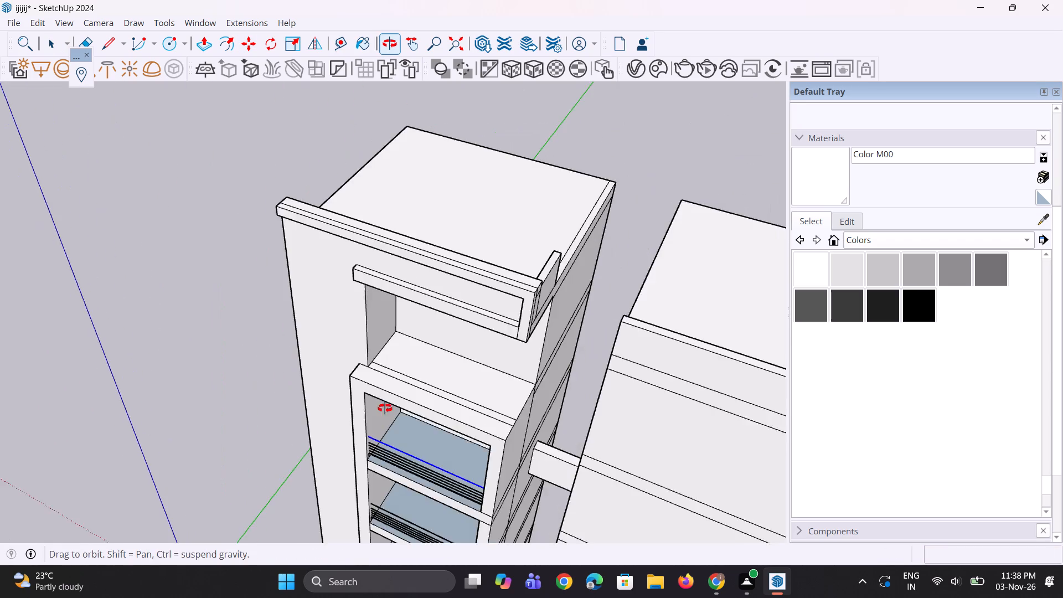
middle_drag(385, 408, 383, 407)
scroll(369, 394, up, 8)
key(l)
scroll(371, 367, up, 3)
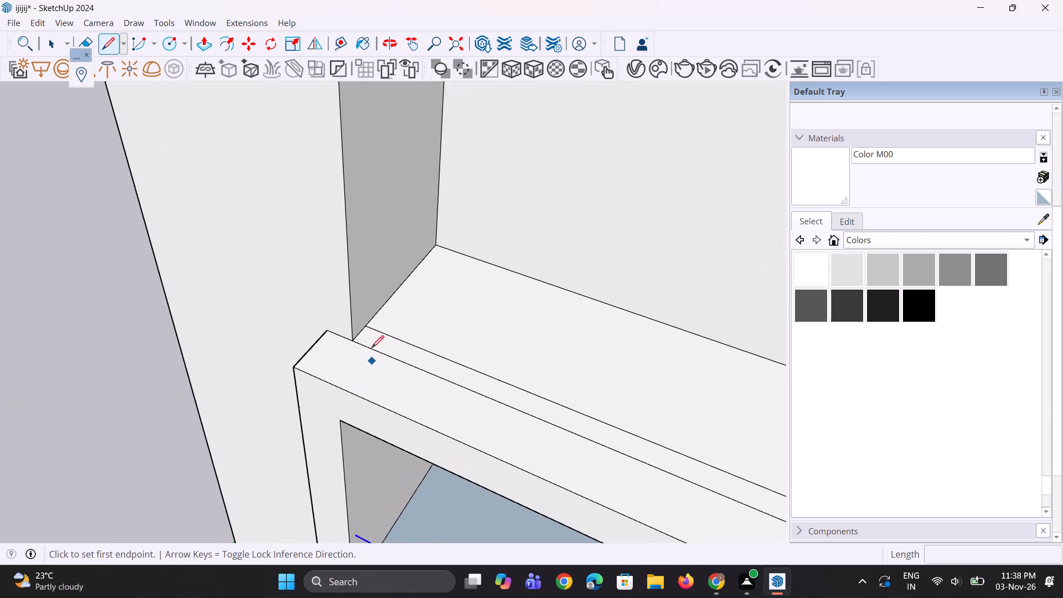
scroll(371, 333, up, 2)
click(357, 335)
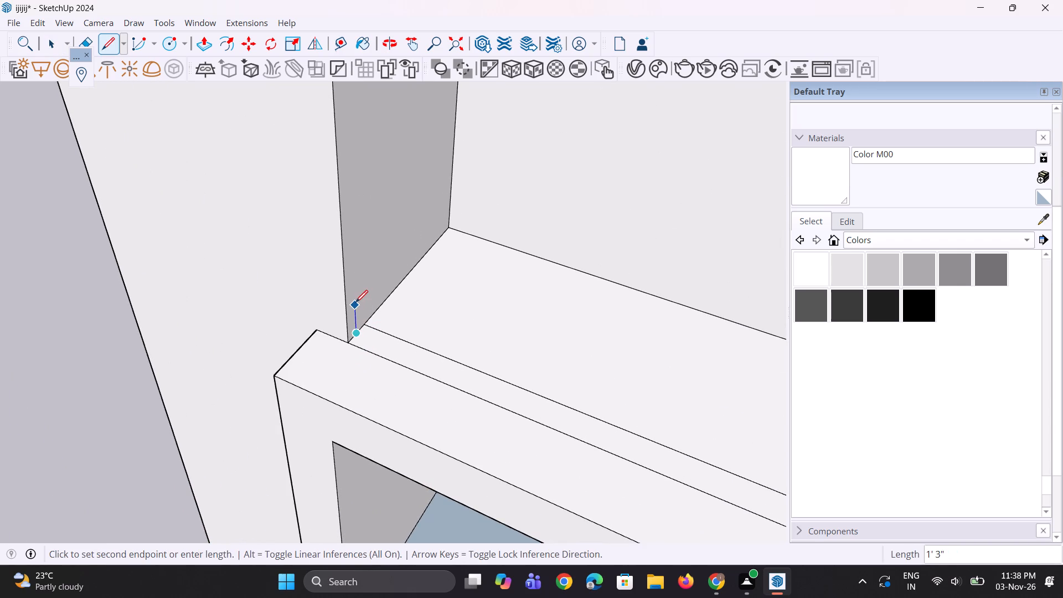
text(1')
key(Return)
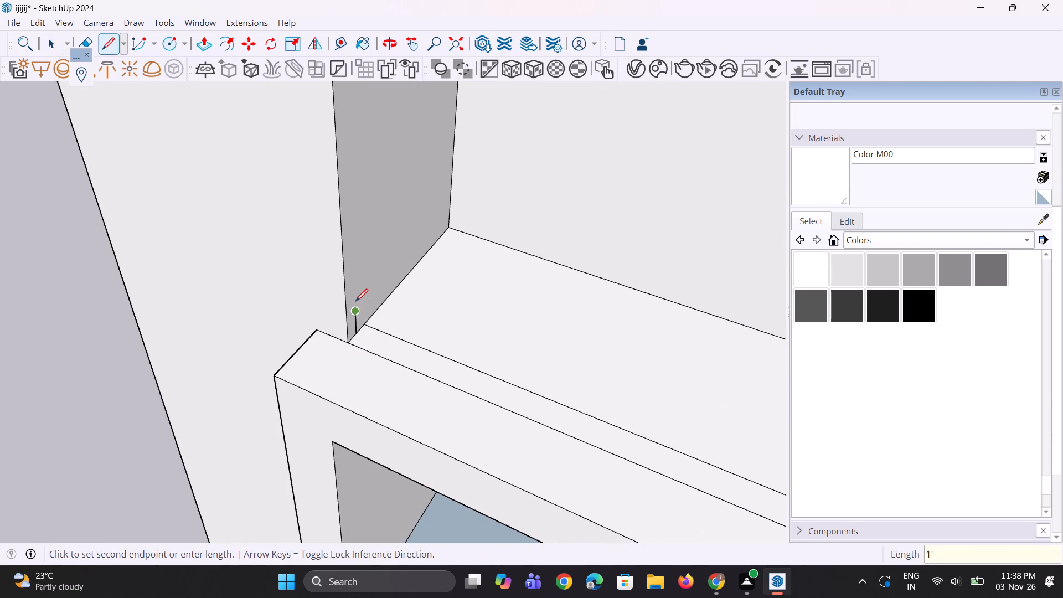
Draw an L-shaped railing line from the vertical line's top, about 18' 4" along the terrace front and about 6' 9" back to the rear wall.
scroll(419, 335, down, 9)
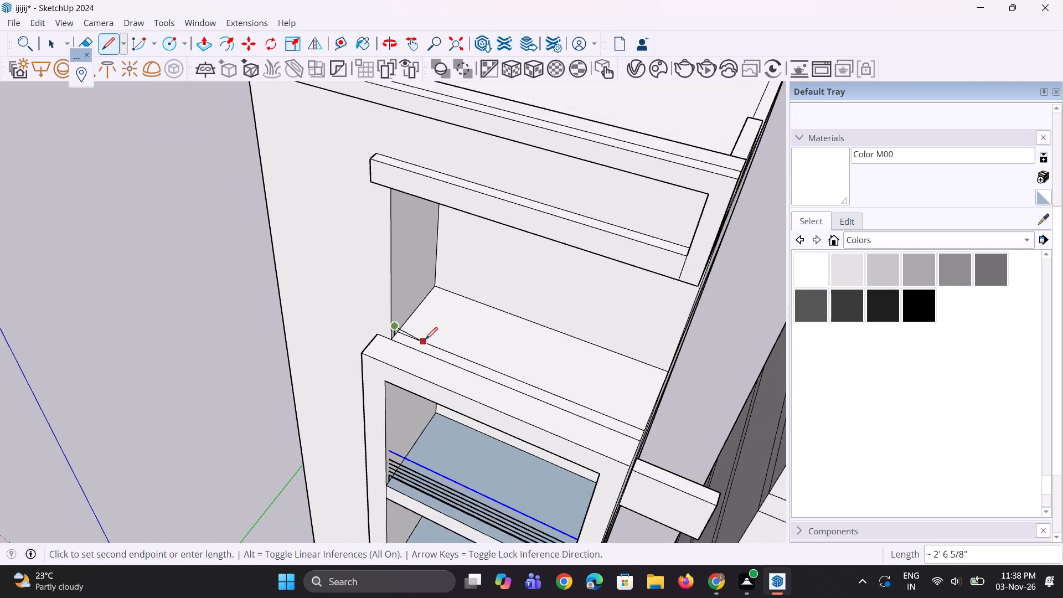
scroll(427, 340, down, 3)
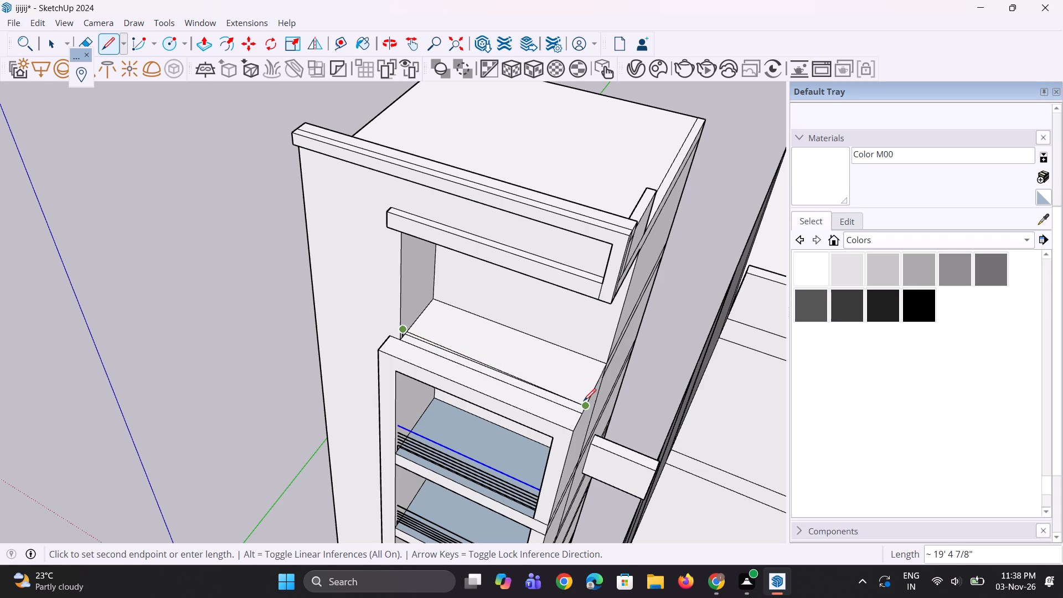
scroll(585, 393, up, 4)
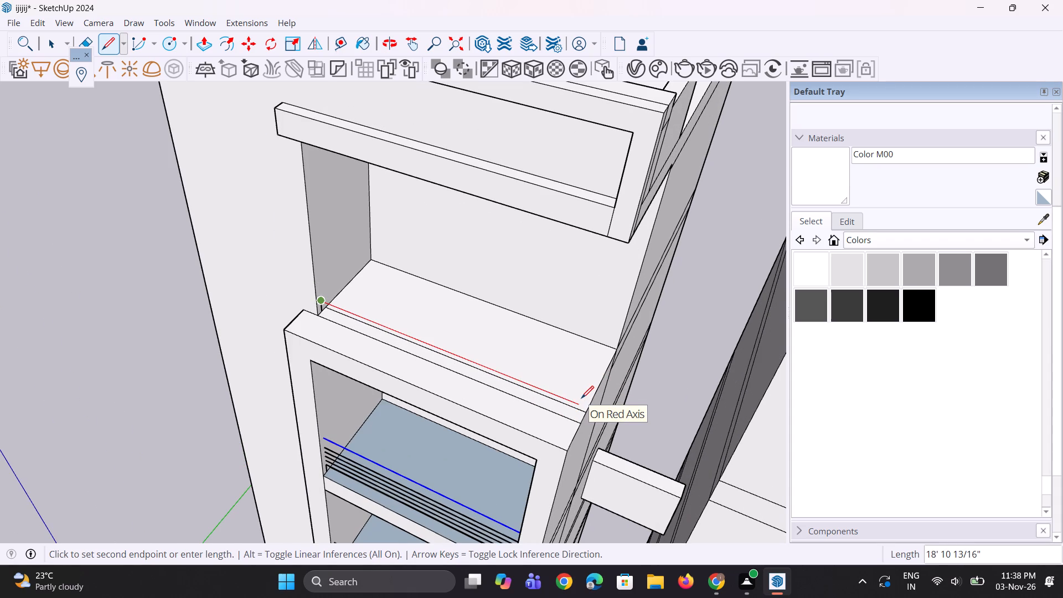
scroll(581, 398, up, 1)
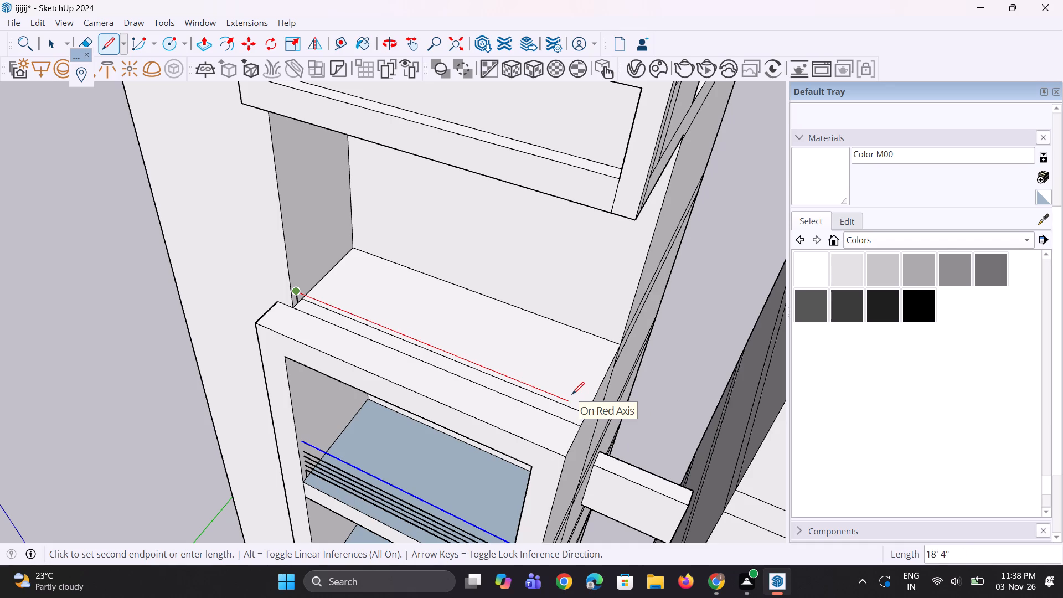
click(572, 394)
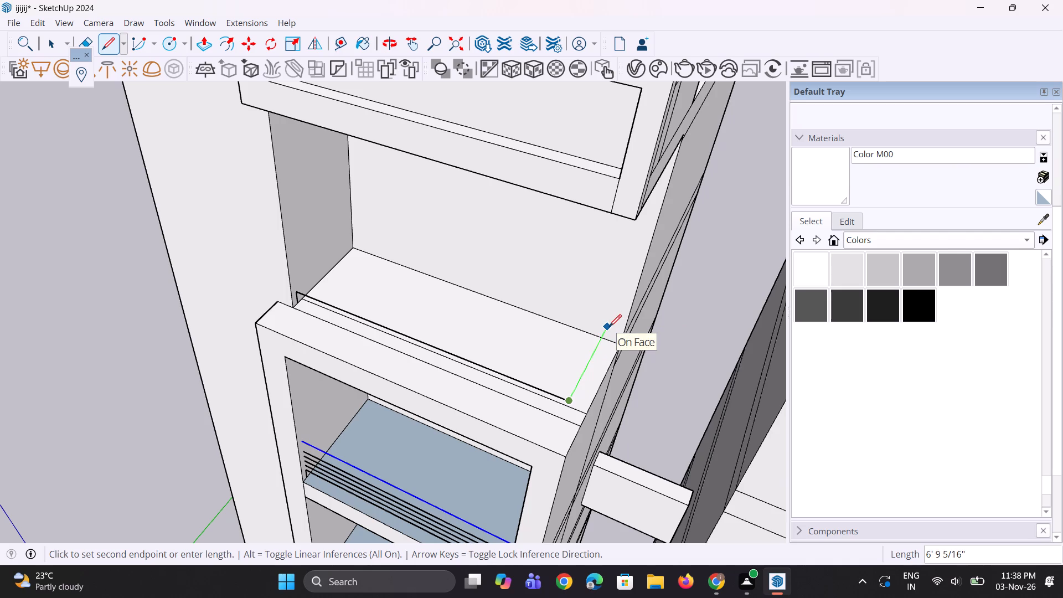
click(609, 327)
middle_drag(551, 399, 525, 322)
key(space)
Copy the L-shaped railing line 7" upward on the terrace above the frame and repeat it for four evenly spaced copies.
scroll(560, 351, up, 1)
key(space)
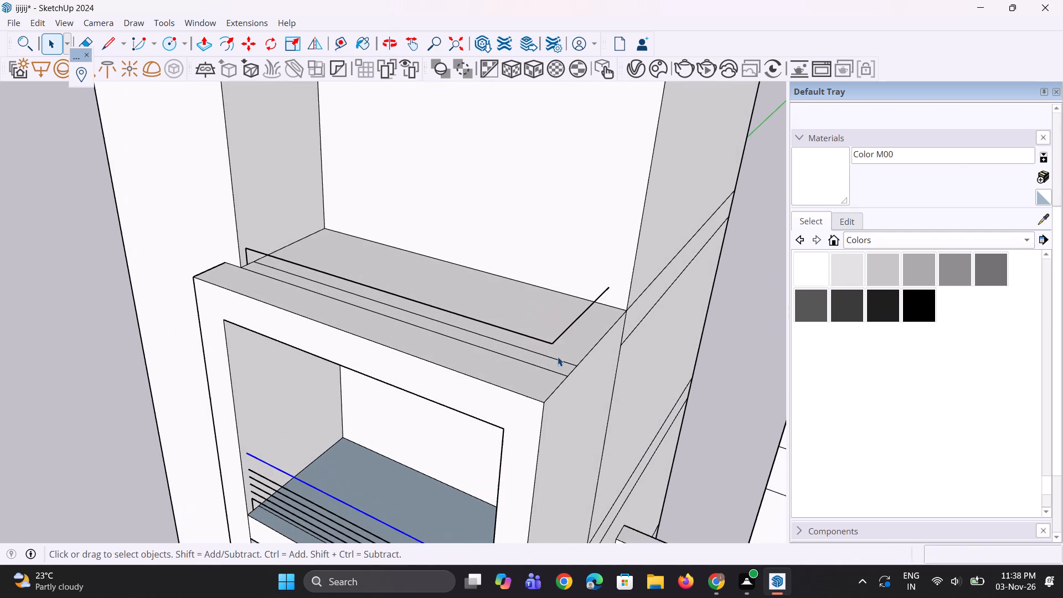
scroll(558, 357, up, 1)
middle_drag(556, 353, 544, 317)
scroll(534, 315, up, 2)
click(534, 307)
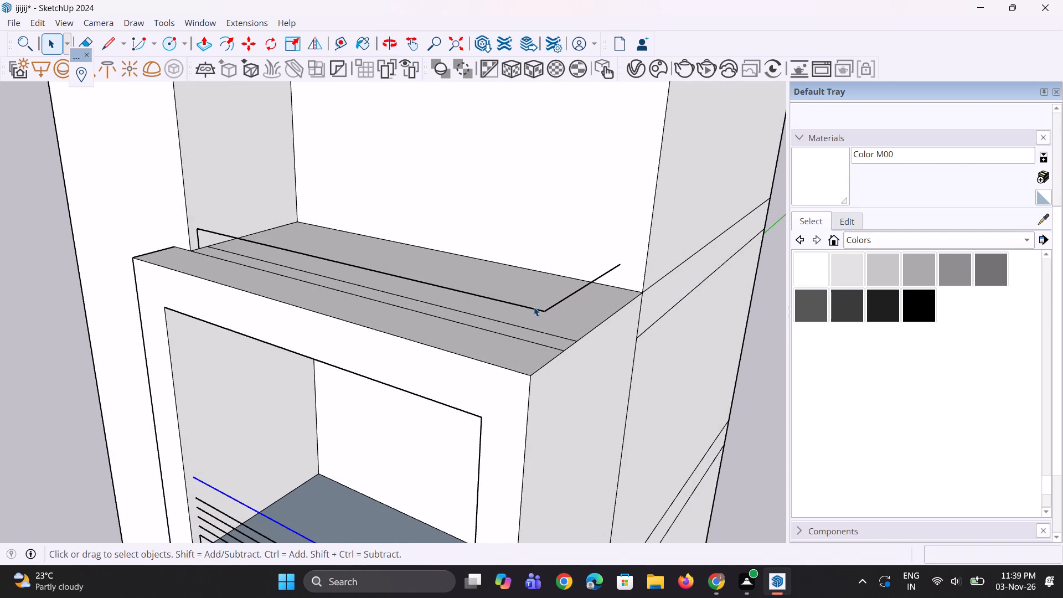
ctrl+click(550, 307)
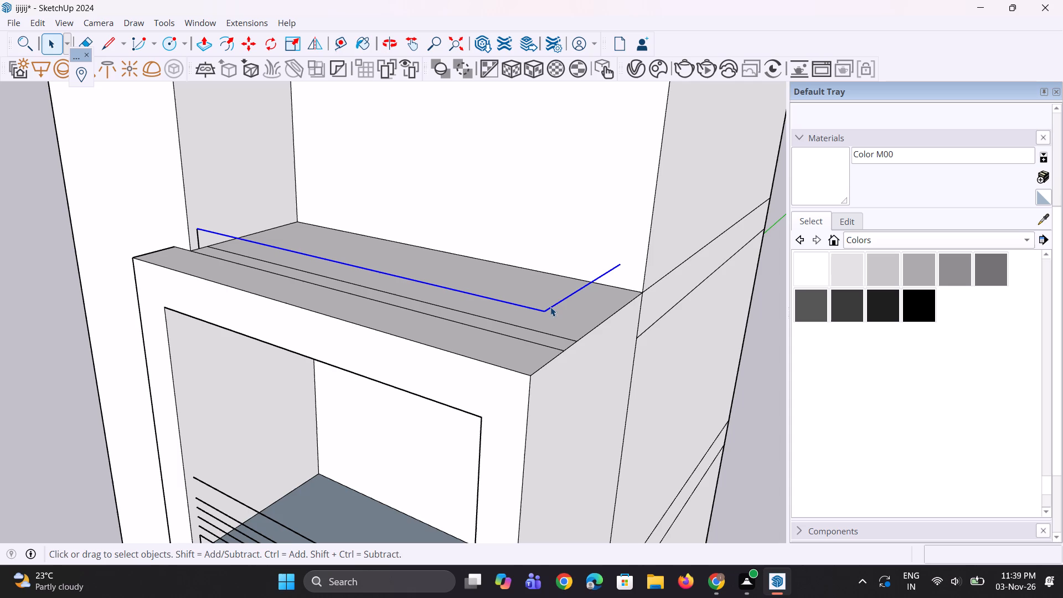
key(m)
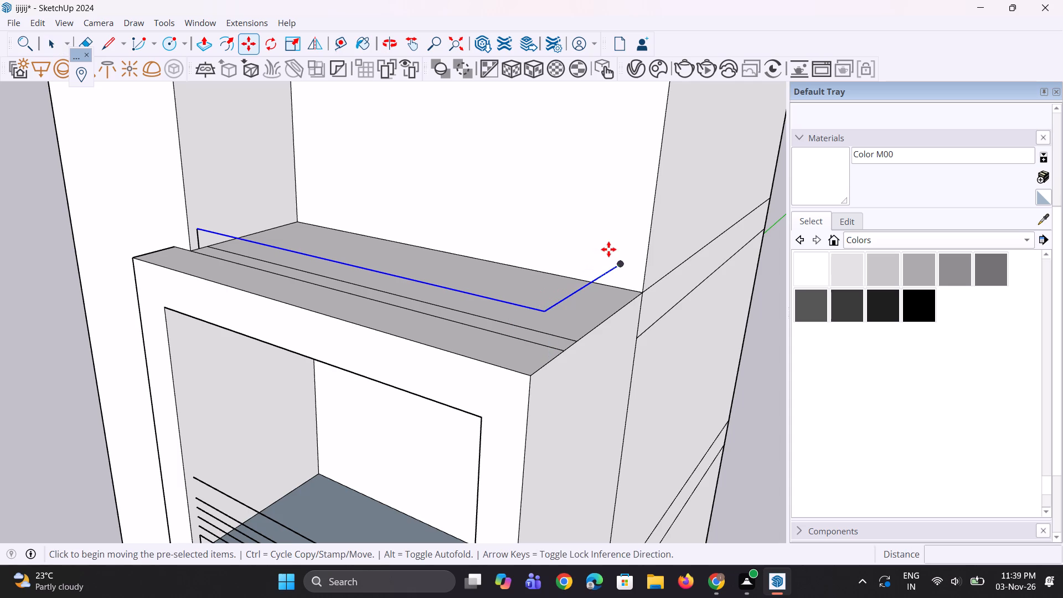
ctrl+scroll(610, 247, up, 2)
scroll(628, 271, up, 2)
click(626, 266)
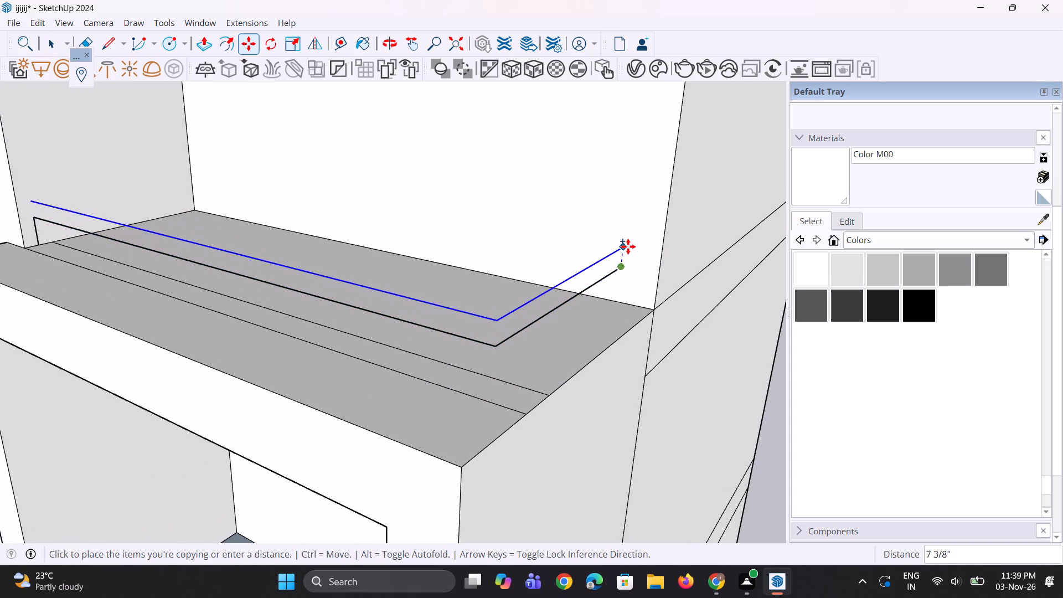
text(7")
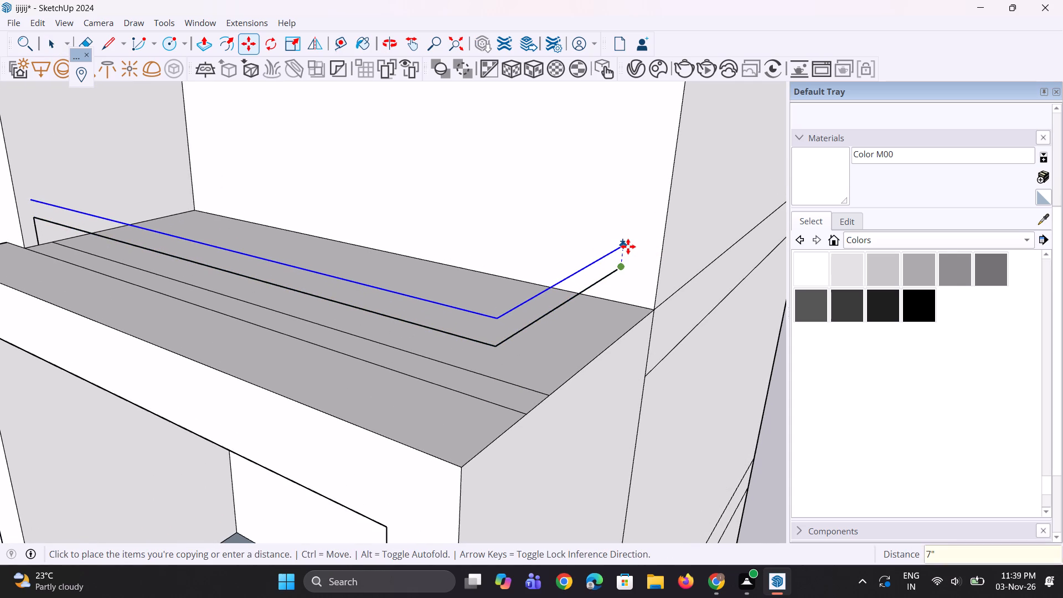
key(Return)
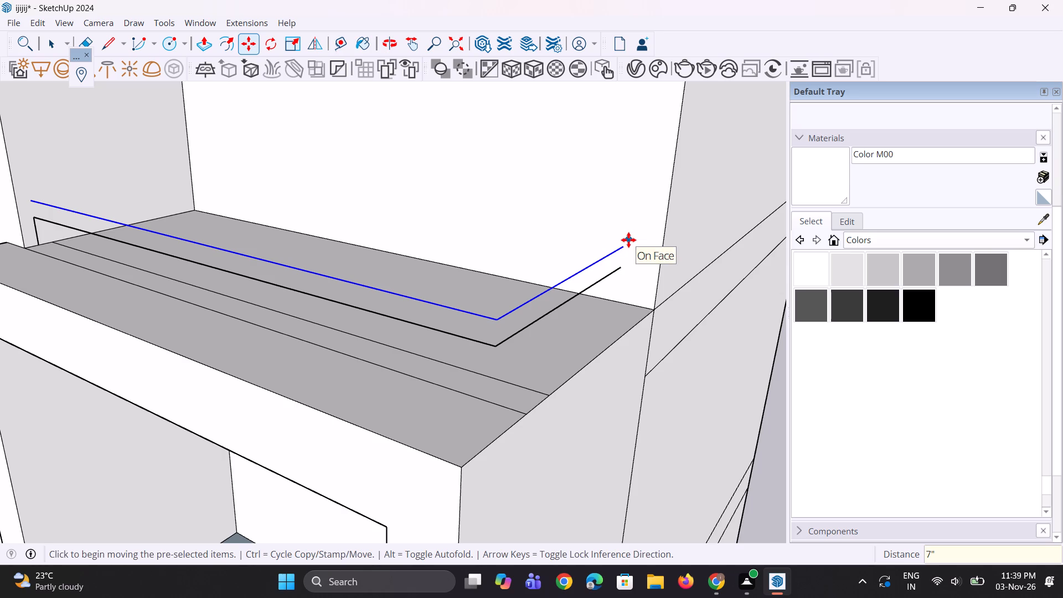
key(asterisk)
key(4)
key(Return)
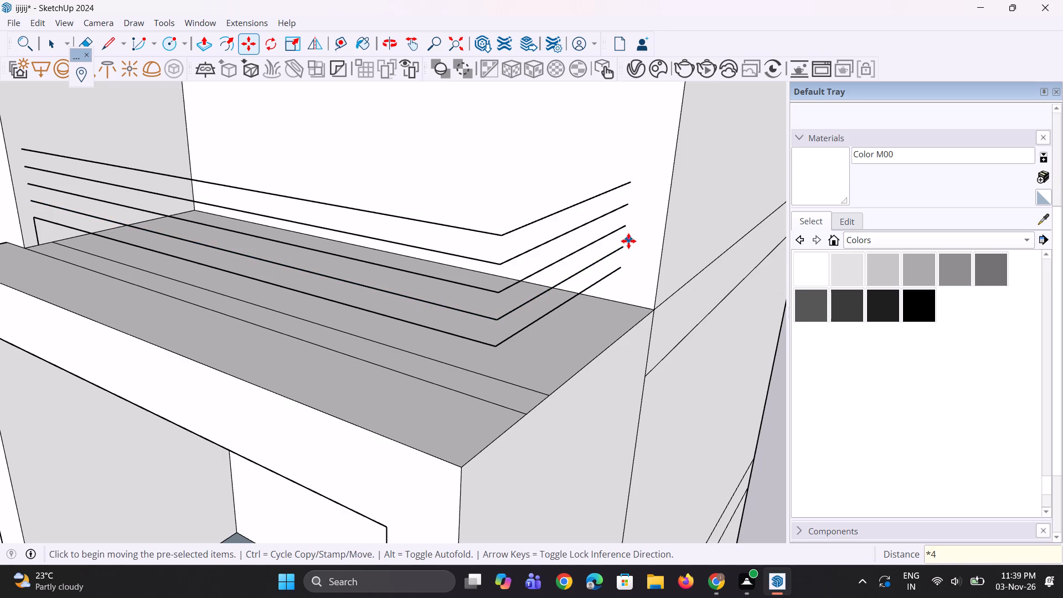
Copy the topmost L-shaped railing line 1'3" upward on the terrace above the frame.
scroll(586, 350, down, 10)
middle_drag(584, 334, 503, 326)
key(space)
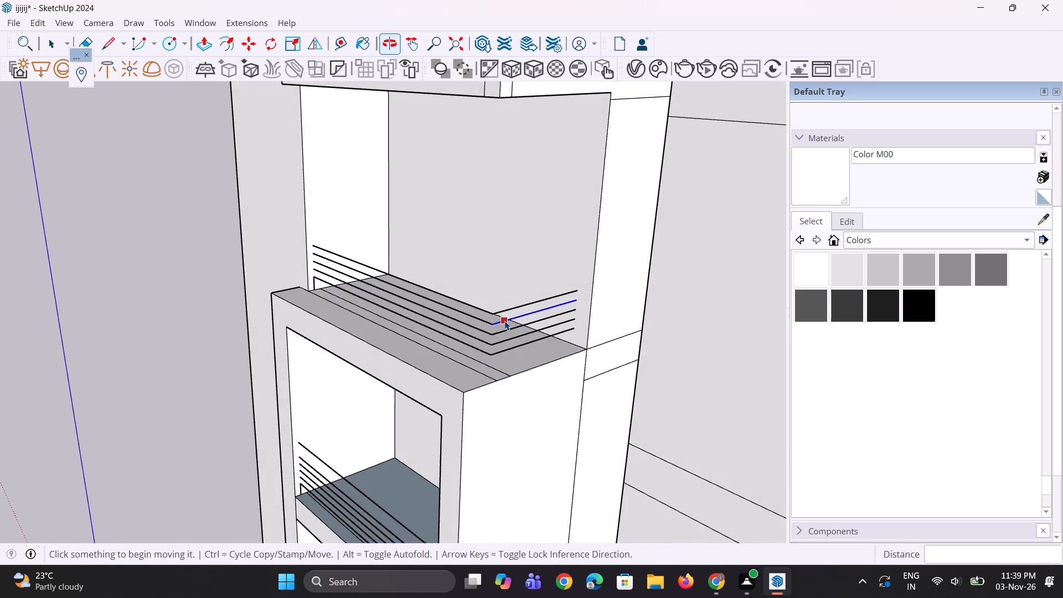
key(space)
scroll(502, 310, up, 5)
click(482, 317)
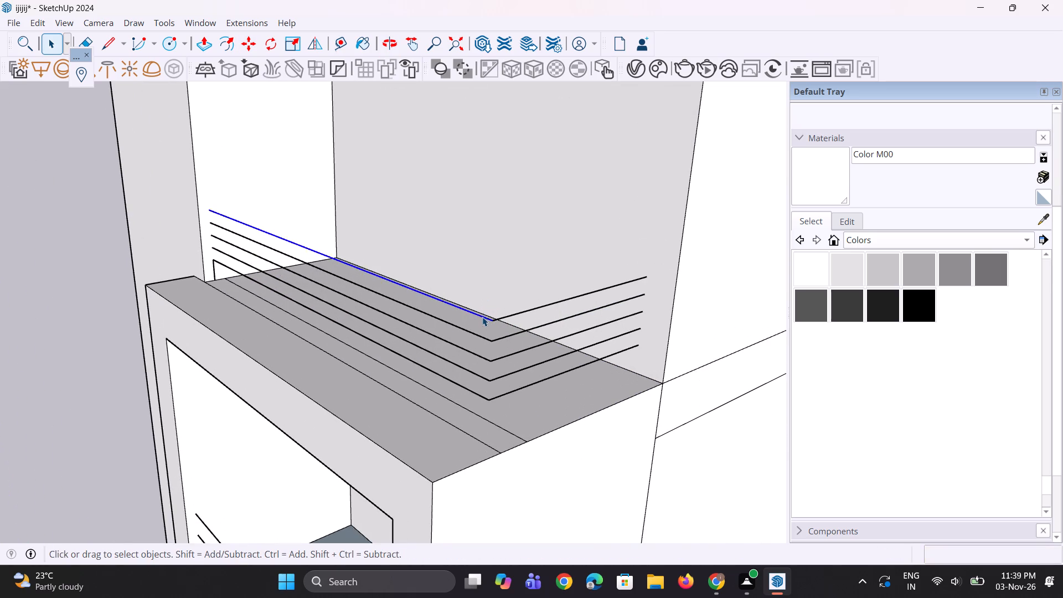
scroll(507, 317, up, 2)
ctrl+click(512, 314)
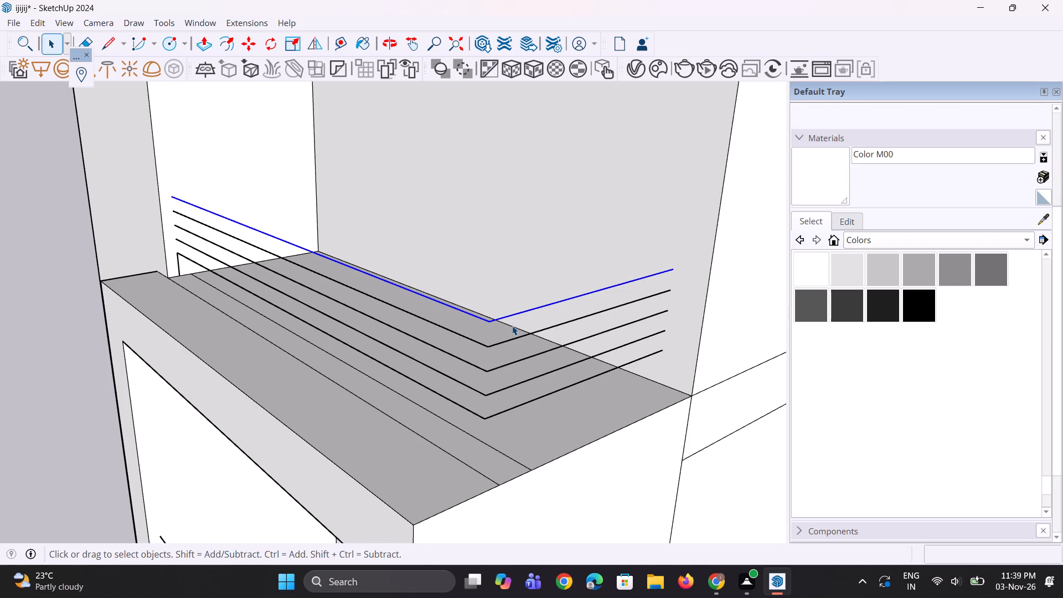
key(m)
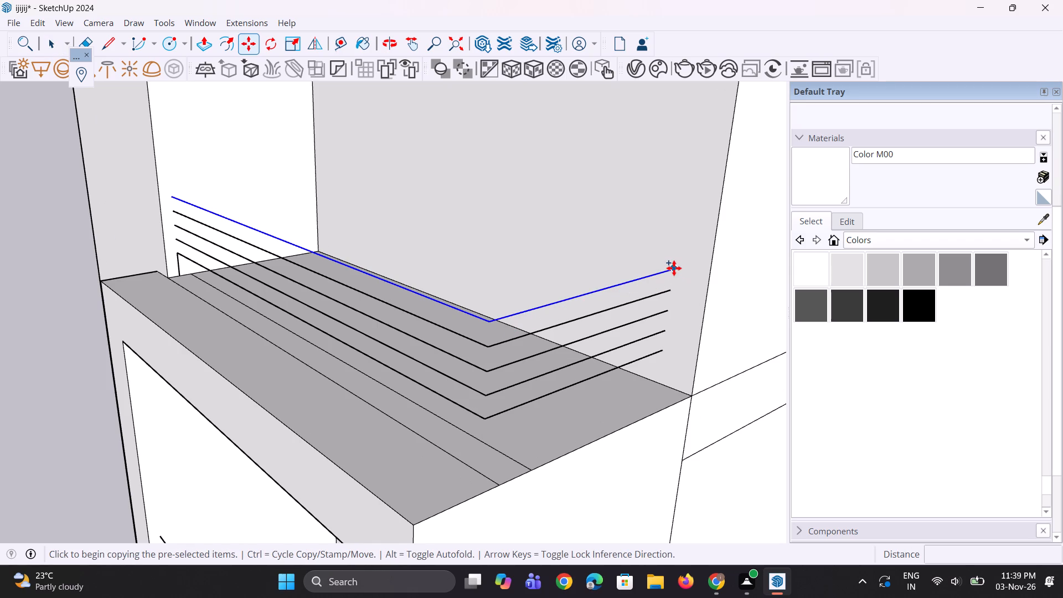
click(674, 268)
text(1'3)
key(shift+quotedbl)
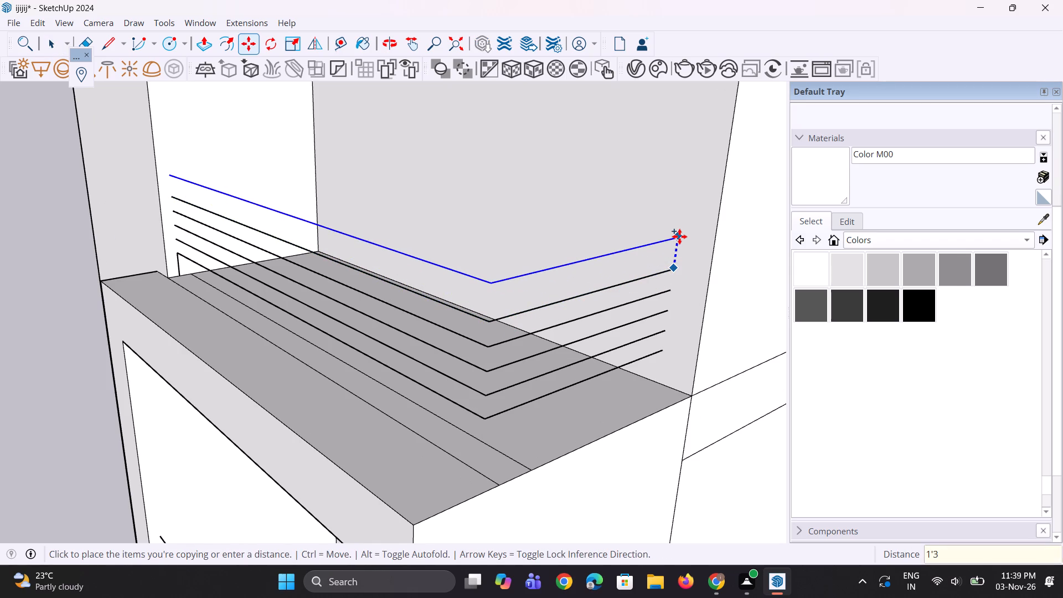
key(Return)
scroll(601, 355, down, 5)
middle_click(558, 339)
key(space)
scroll(562, 333, down, 5)
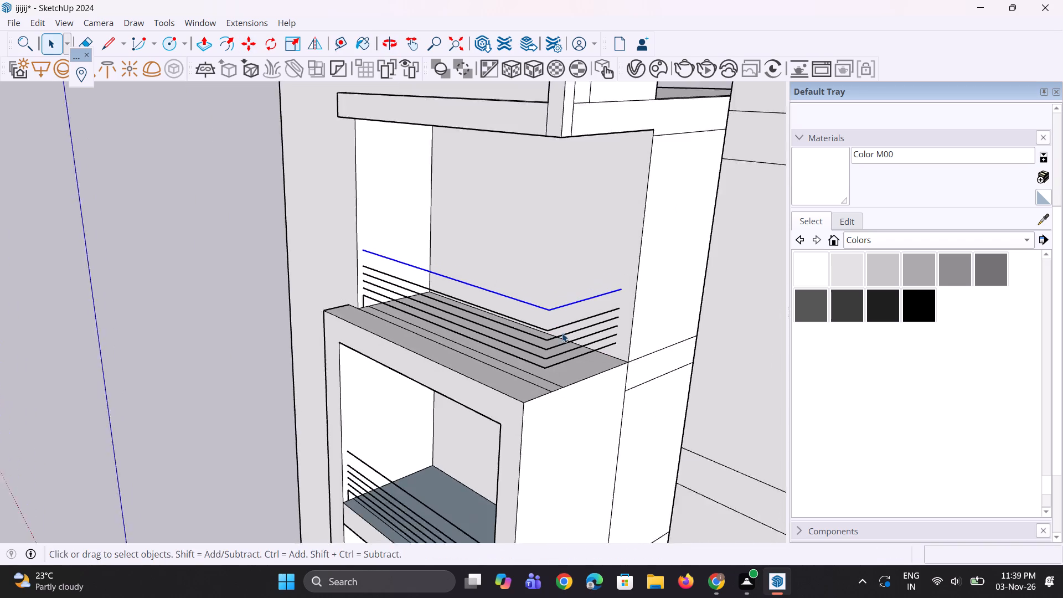
key(space)
key(space)
Erase the inner floor strip line and the short vertical guide line on the terrace above the frame.
middle_drag(478, 319, 527, 312)
scroll(413, 345, up, 5)
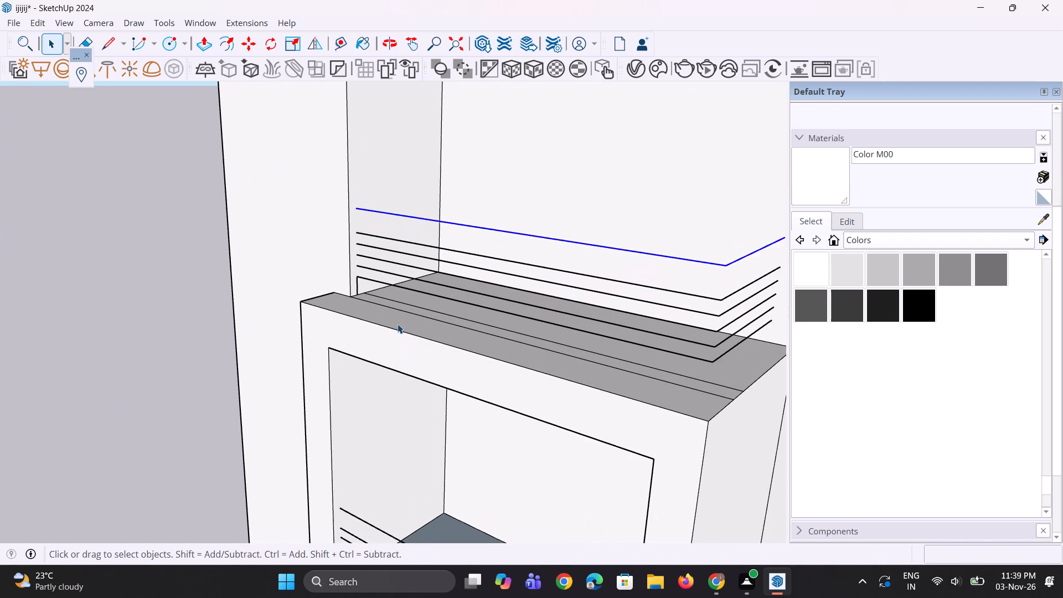
key(e)
scroll(436, 321, up, 5)
drag(451, 317, 458, 313)
scroll(460, 312, down, 5)
scroll(373, 287, up, 6)
drag(360, 286, 342, 287)
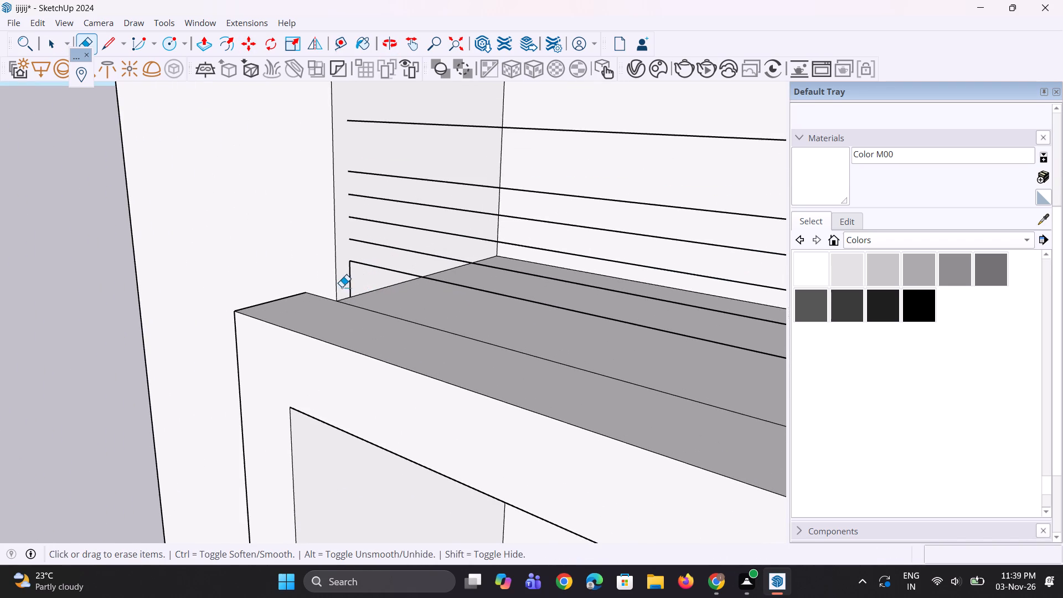
drag(342, 287, 339, 287)
Erase the floor strip line and the short vertical guide line on the frame's top balcony.
scroll(411, 270, down, 16)
scroll(390, 382, up, 4)
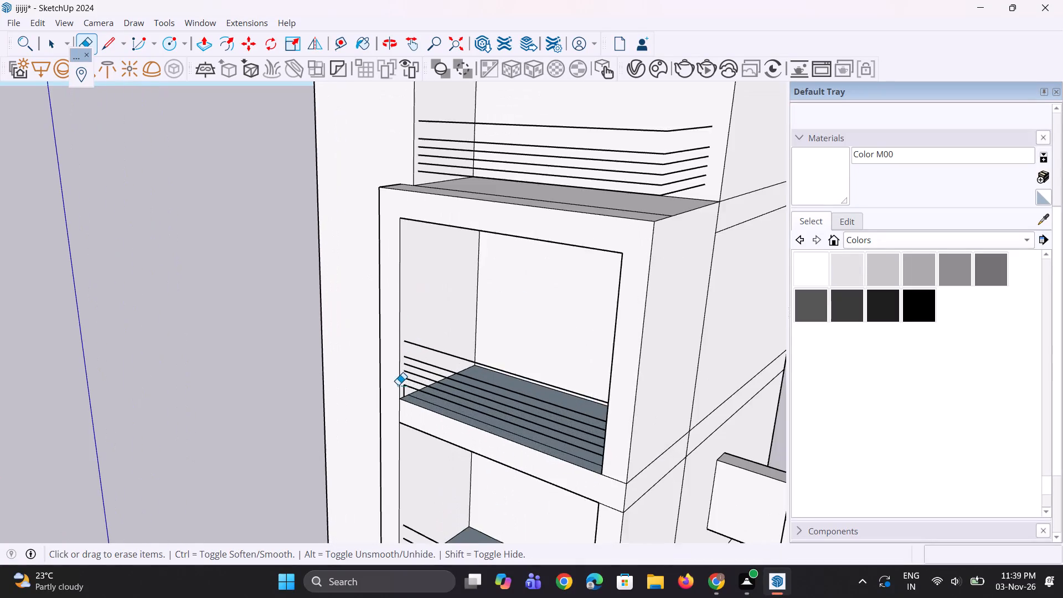
scroll(398, 385, up, 9)
drag(425, 403, 428, 411)
scroll(399, 394, up, 3)
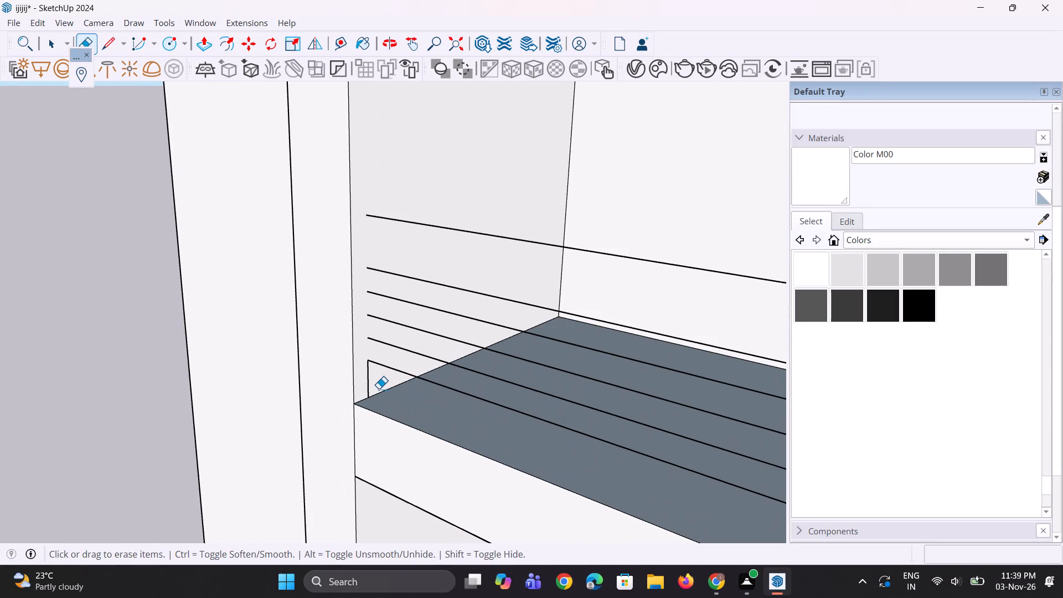
click(376, 389)
click(373, 384)
scroll(397, 319, down, 4)
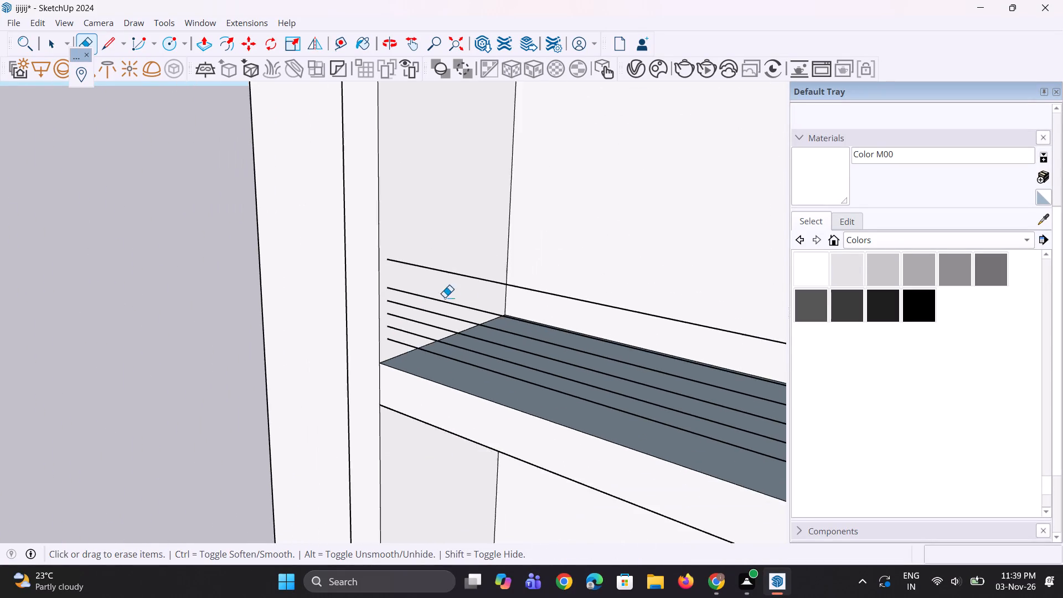
Erase the floor strip line and the short vertical guide line on the frame's middle balcony.
scroll(445, 297, down, 12)
scroll(479, 458, up, 4)
scroll(405, 436, up, 5)
scroll(509, 430, up, 2)
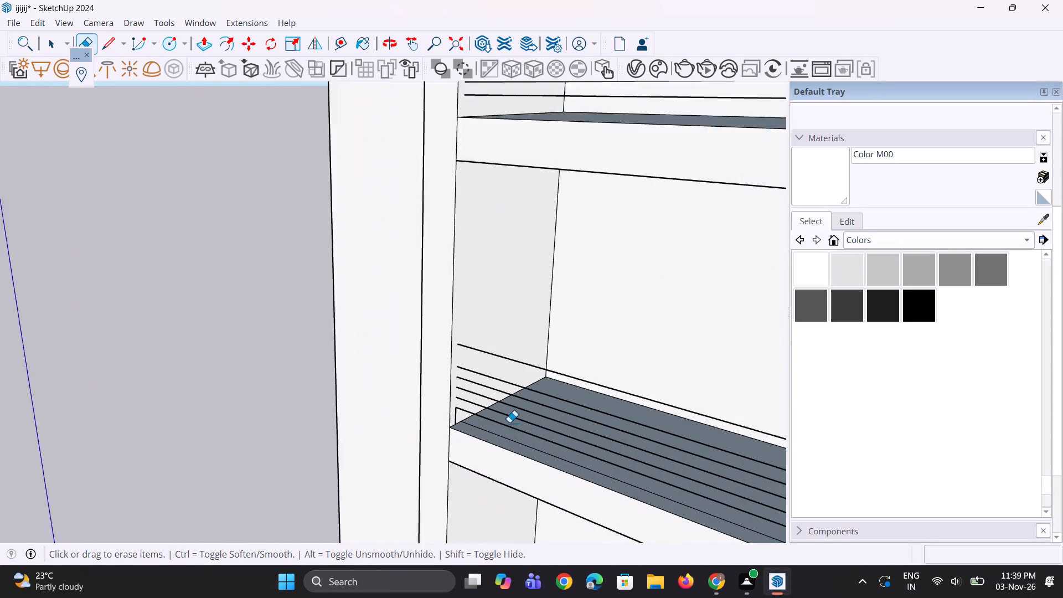
scroll(509, 422, up, 10)
click(476, 432)
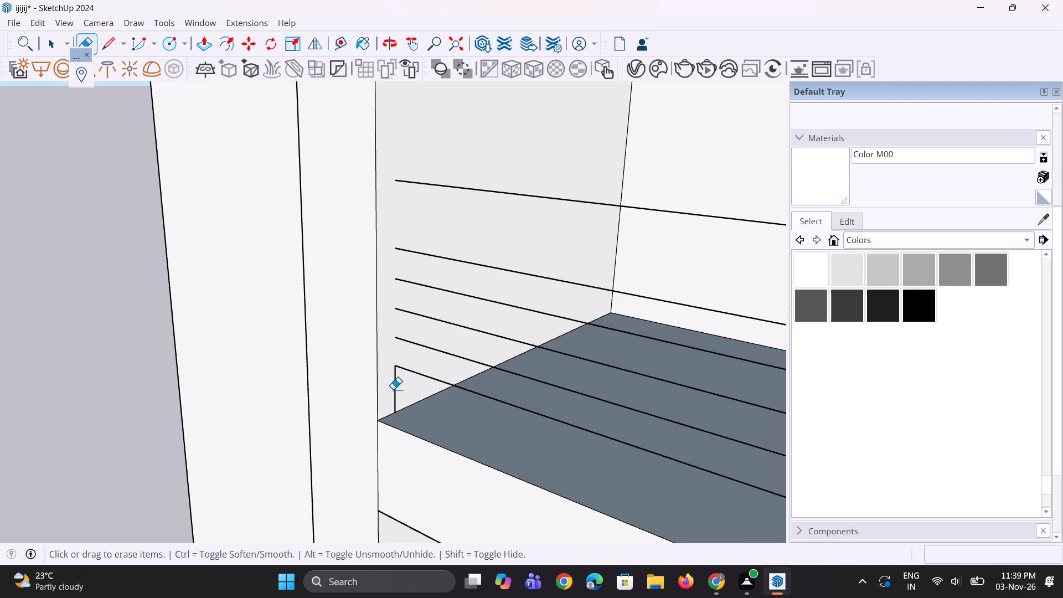
drag(393, 389, 400, 389)
Erase the floor strip line and the short vertical guide line on the frame's bottom balcony.
scroll(453, 349, down, 17)
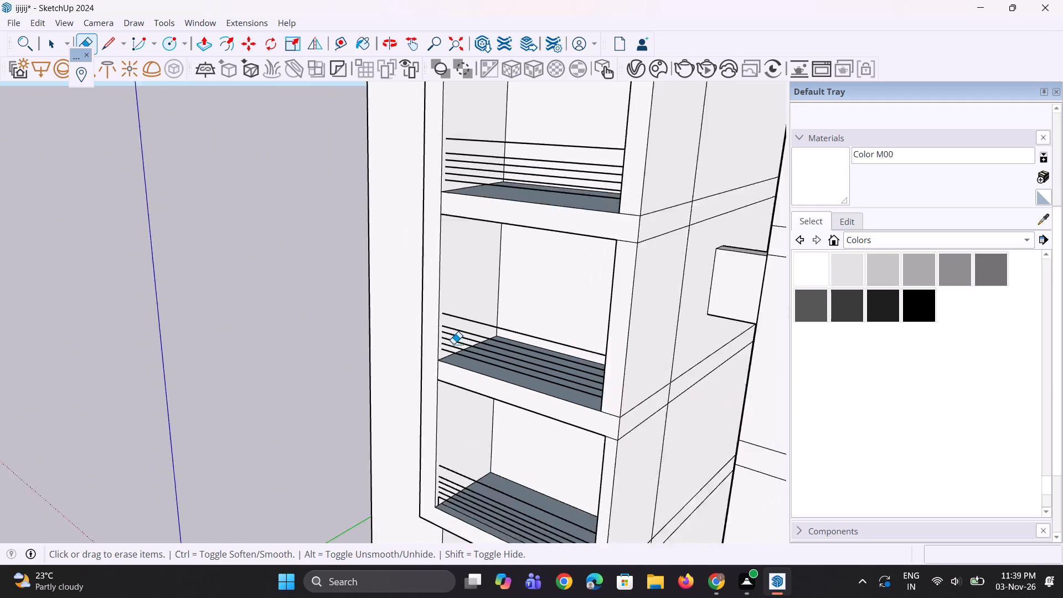
scroll(453, 344, down, 10)
scroll(448, 406, up, 12)
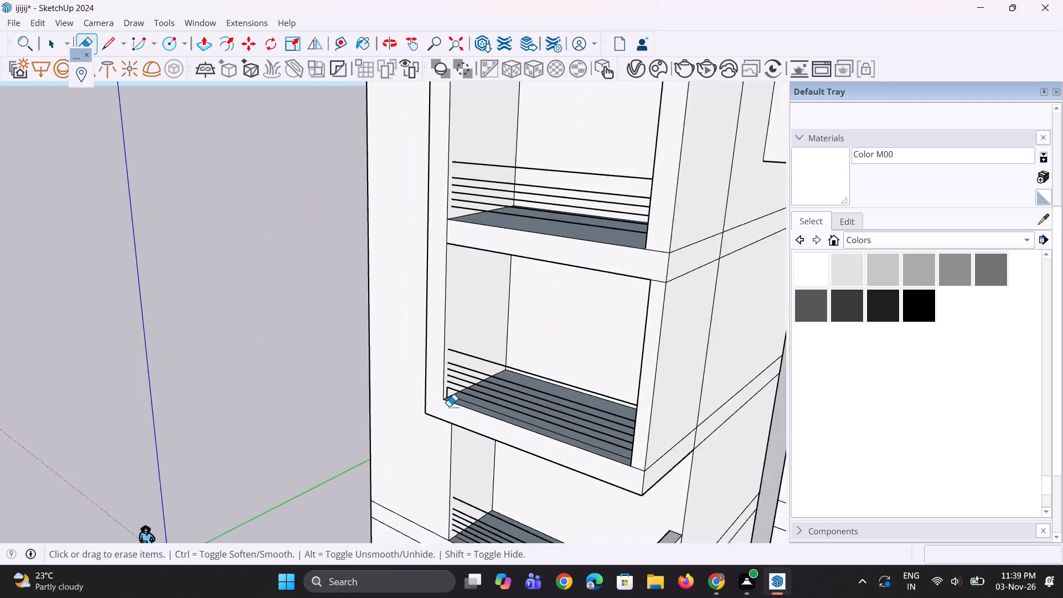
scroll(449, 406, up, 12)
drag(460, 396, 469, 391)
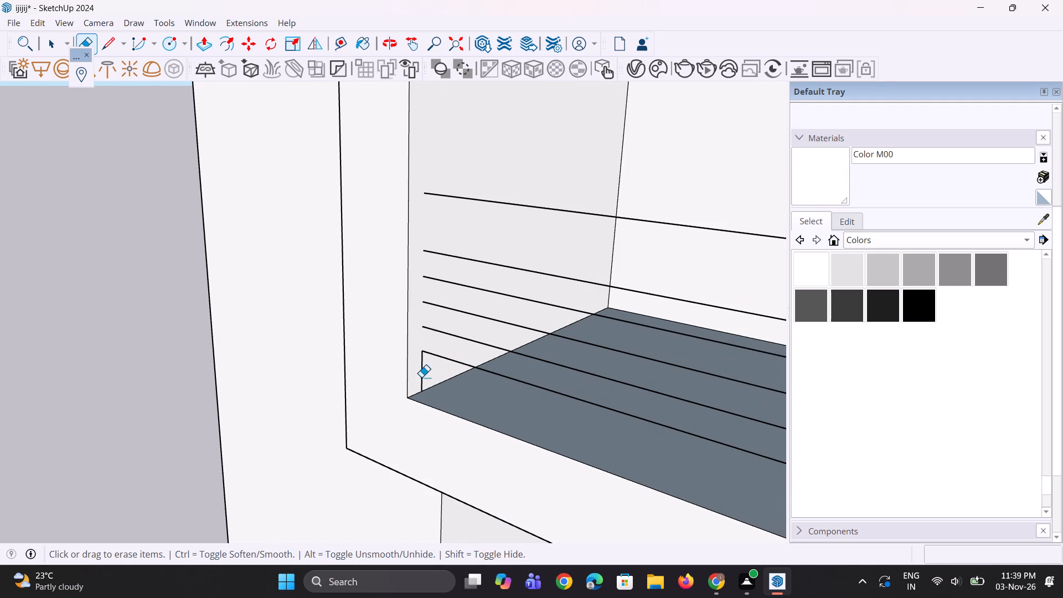
drag(421, 377, 428, 374)
scroll(511, 349, down, 18)
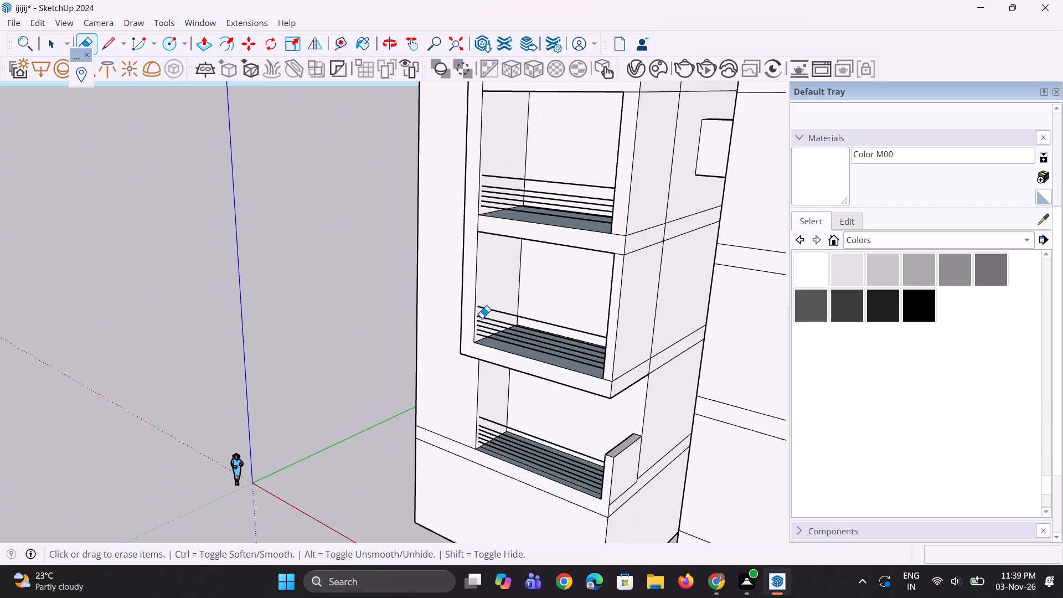
Erase the inner floor strip line on the lowest balcony, below the projecting frame.
scroll(482, 318, down, 5)
scroll(470, 414, up, 12)
scroll(499, 388, up, 9)
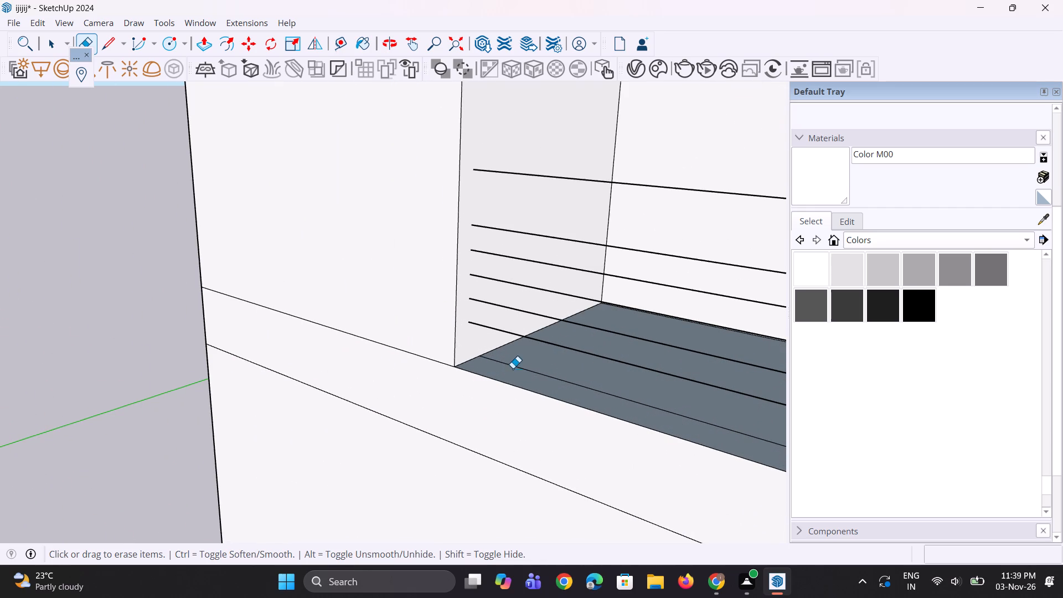
drag(513, 368, 520, 364)
scroll(499, 357, down, 18)
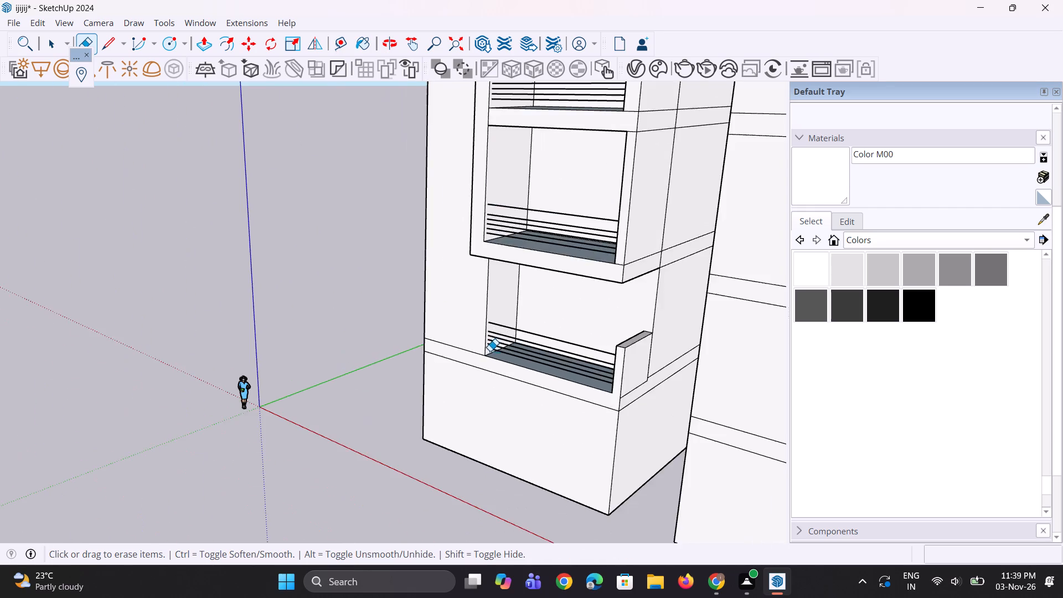
Draw a rectangle about 7 3/16" by 4 7/16" on the lowest balcony's side wall, around the end of the bottom railing line.
scroll(489, 348, down, 5)
middle_drag(529, 284, 445, 405)
scroll(445, 405, up, 1)
scroll(473, 397, down, 5)
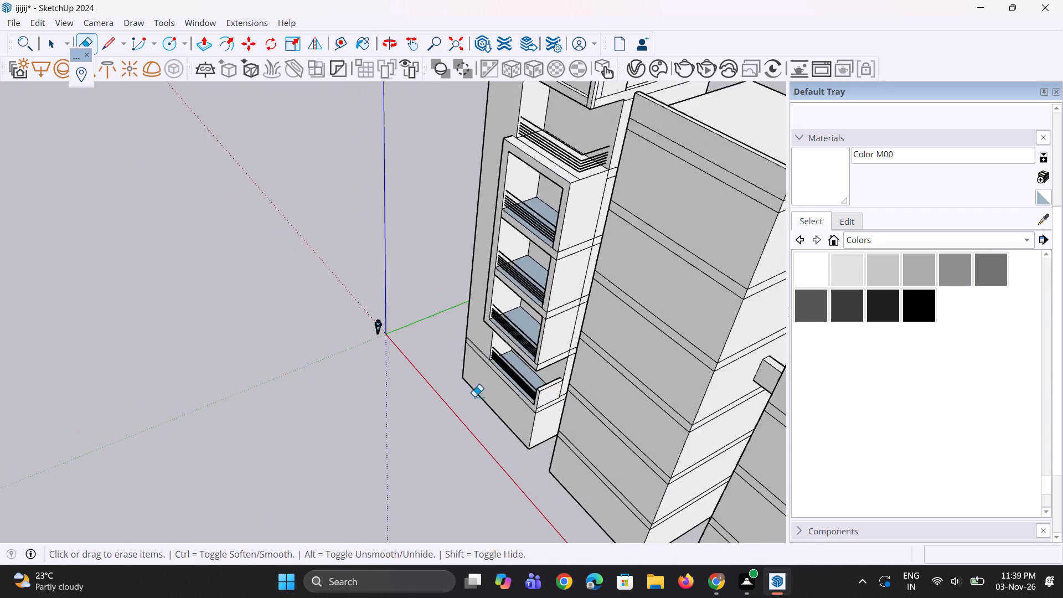
middle_drag(497, 380, 539, 305)
scroll(471, 384, up, 15)
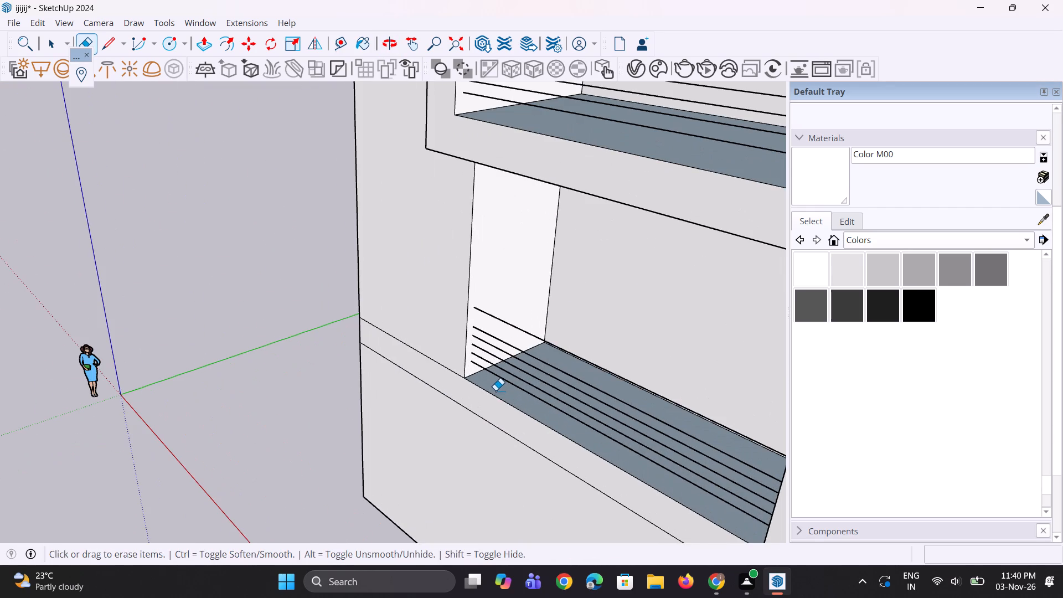
key(r)
scroll(491, 385, up, 18)
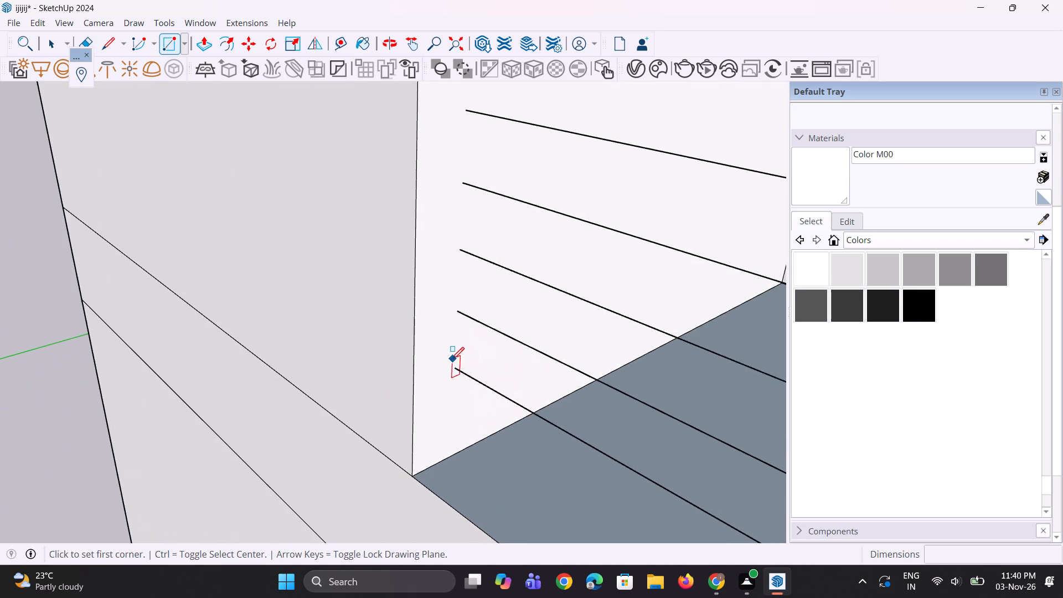
click(441, 357)
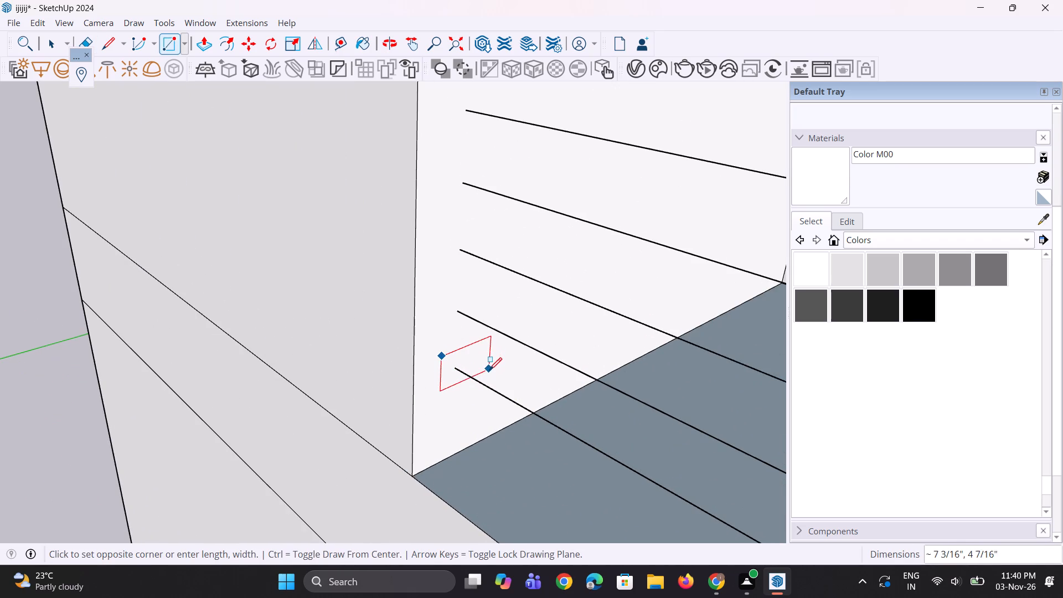
click(487, 372)
Move the small rectangle about 11/16" along the green axis towards the balcony's open front.
middle_drag(474, 364, 404, 324)
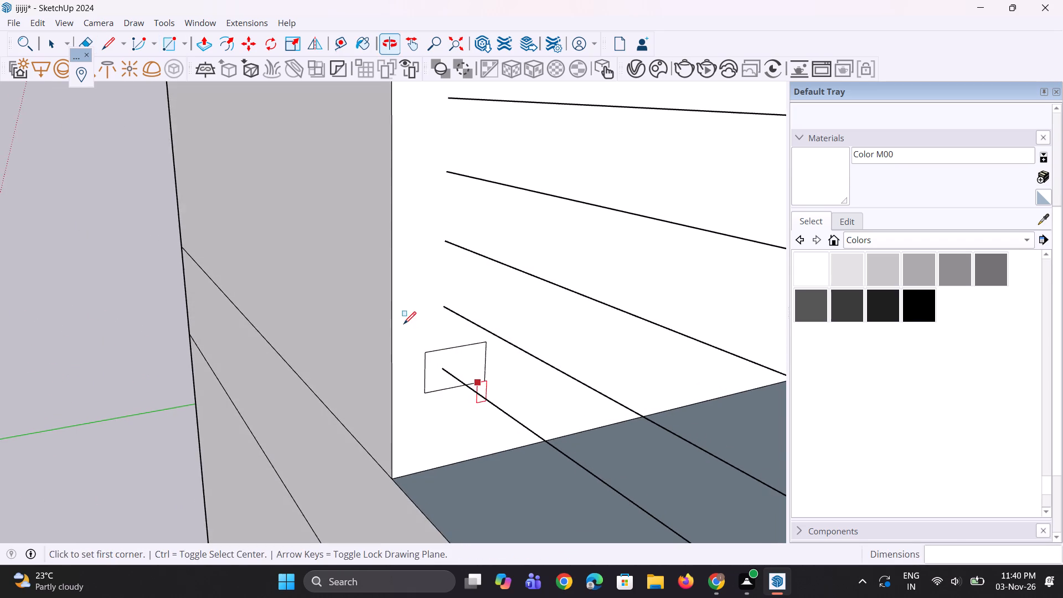
scroll(467, 375, up, 3)
key(space)
click(466, 366)
scroll(468, 369, up, 5)
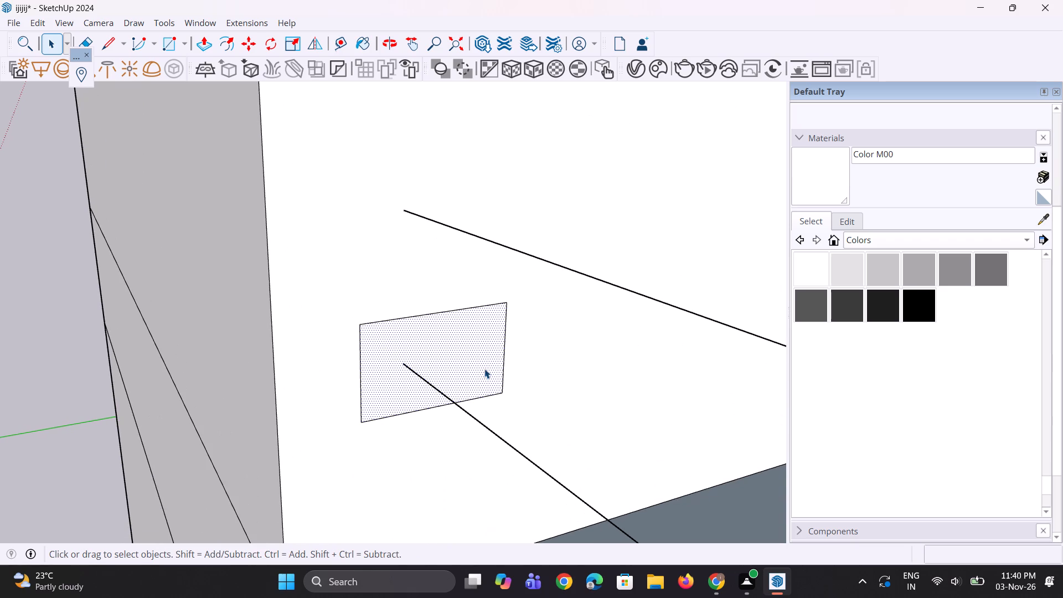
key(m)
click(484, 369)
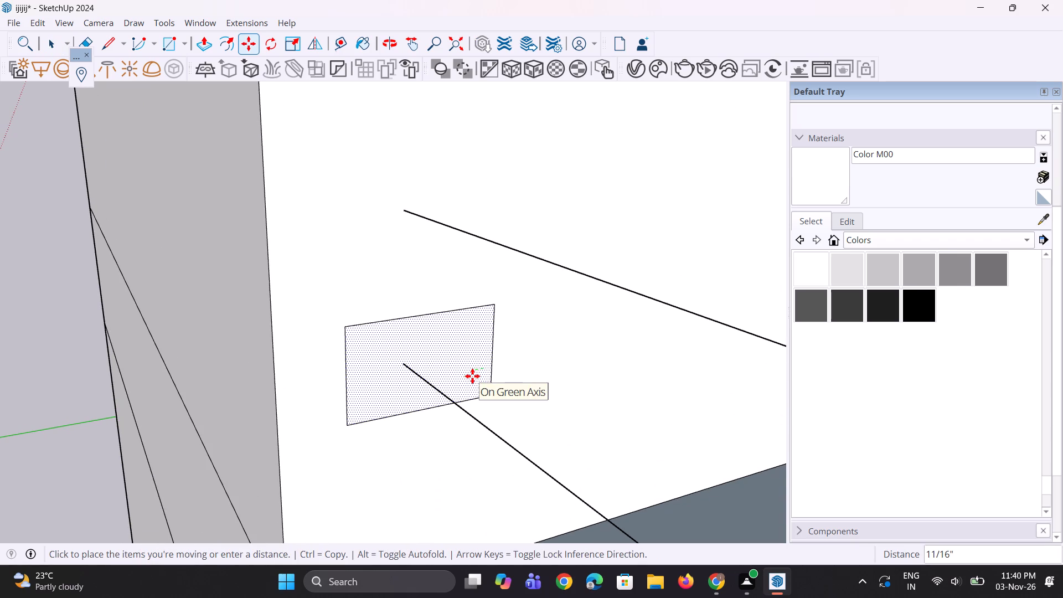
click(472, 376)
key(space)
key(space)
Move the small rectangle's bottom edge slightly upward, closer to the railing line's end.
scroll(484, 391, up, 1)
scroll(484, 392, down, 3)
click(483, 397)
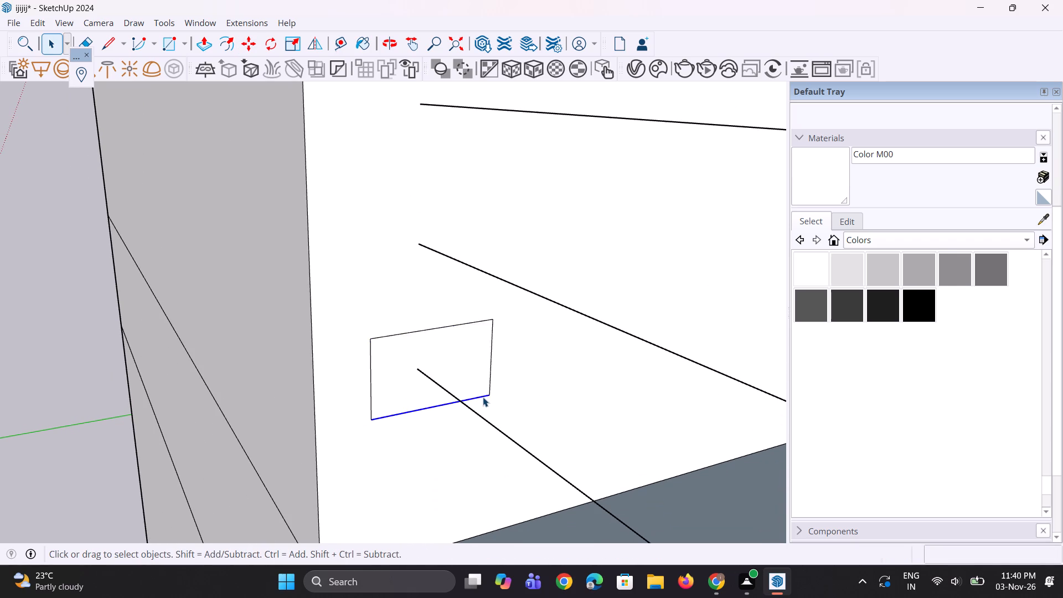
scroll(483, 397, up, 3)
key(m)
scroll(484, 397, up, 3)
click(491, 395)
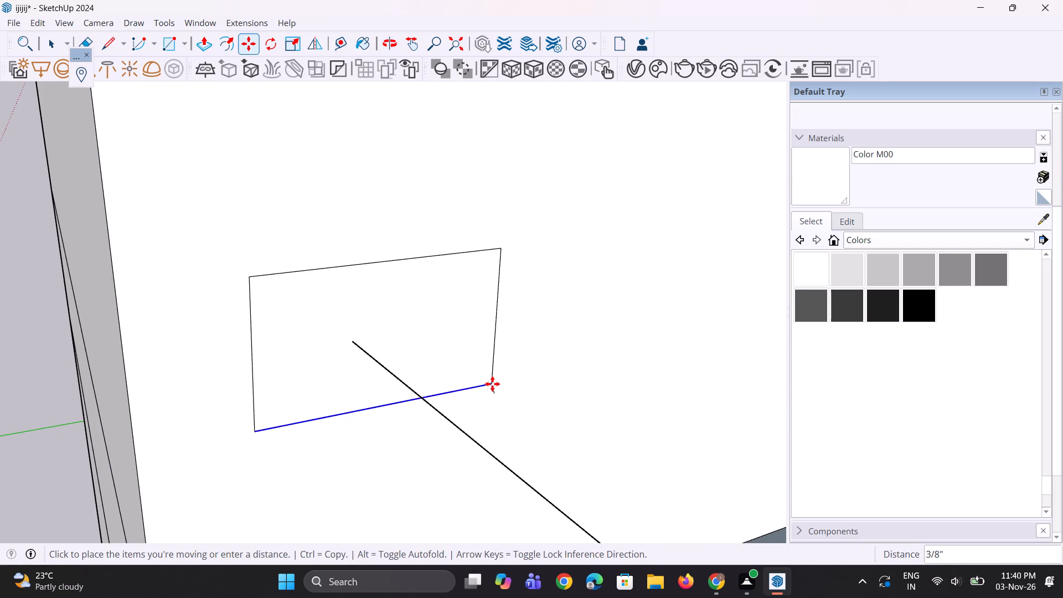
click(493, 379)
key(space)
key(space)
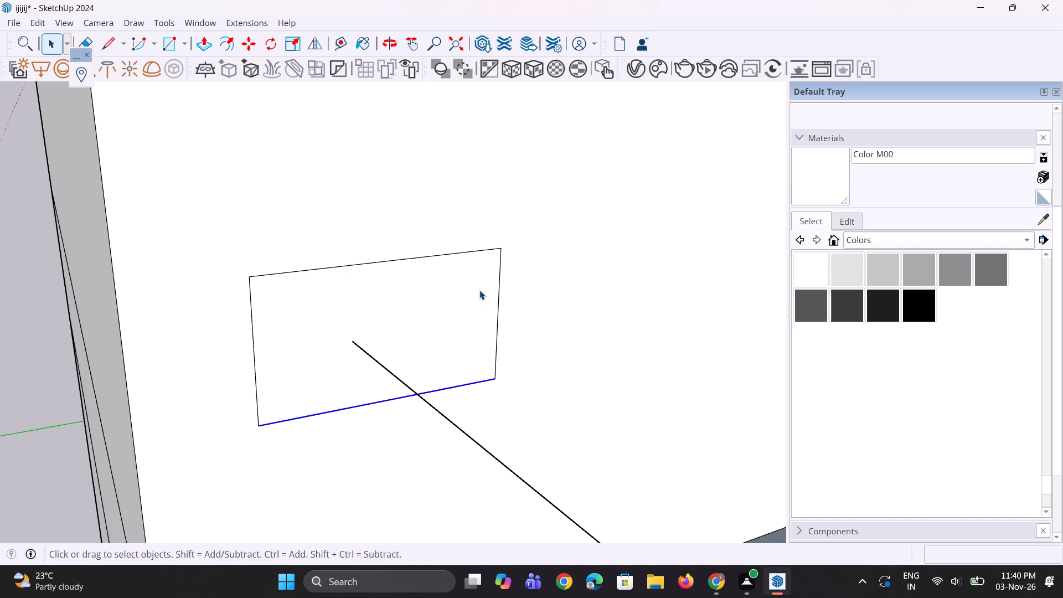
Lower the small rectangle's top edge by about 13/16".
click(472, 252)
scroll(478, 260, up, 2)
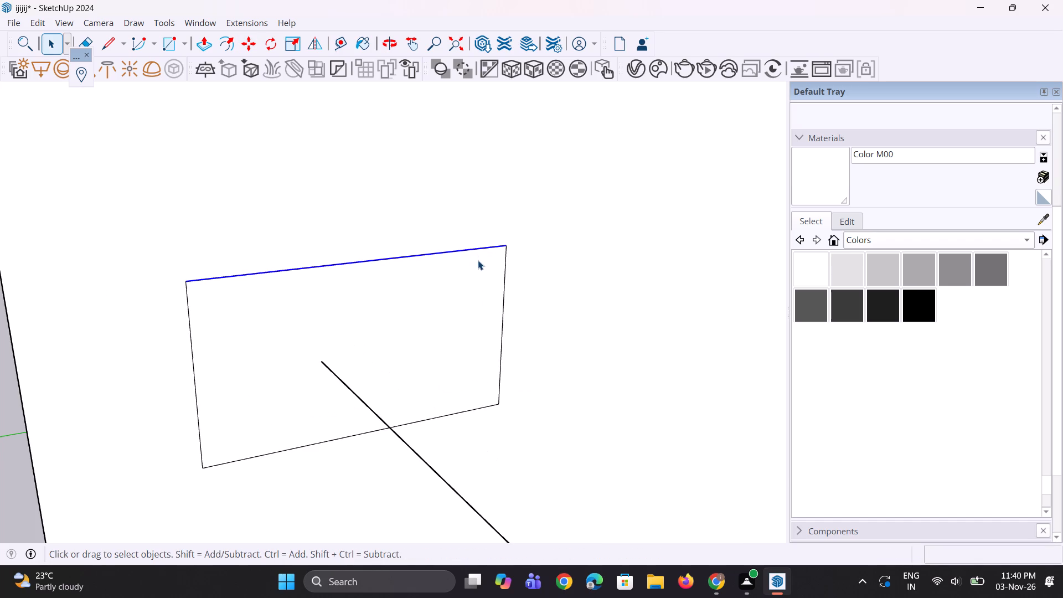
key(m)
scroll(482, 262, up, 3)
click(515, 243)
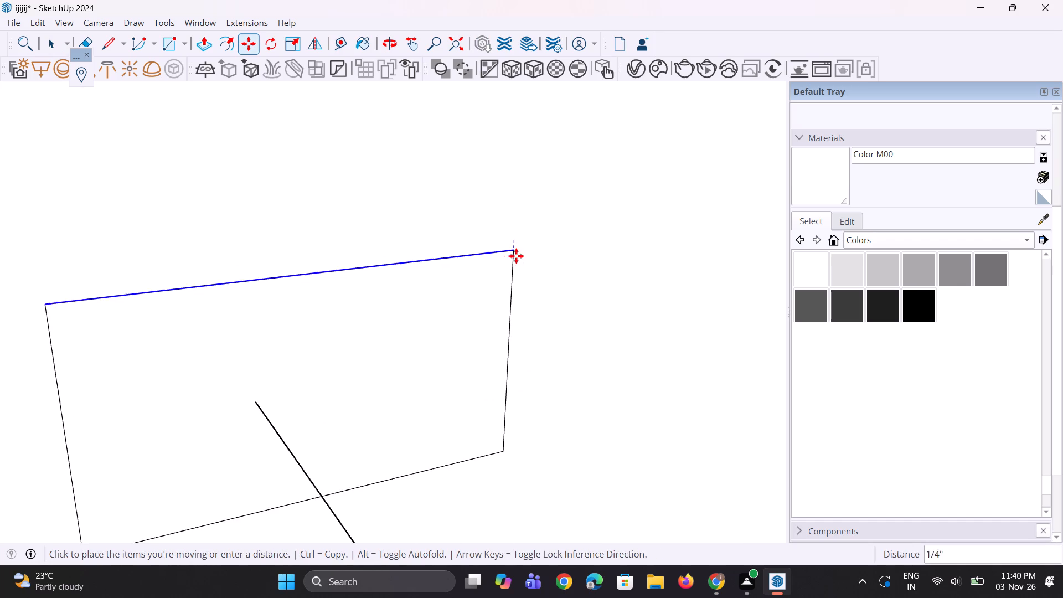
click(514, 285)
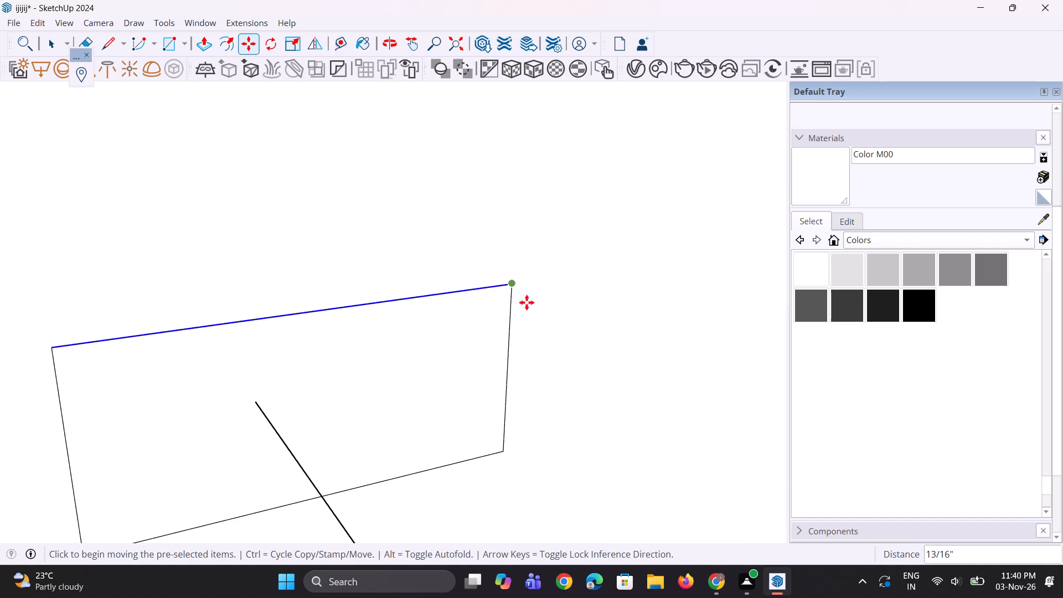
scroll(561, 338, down, 5)
scroll(499, 323, down, 5)
key(space)
key(space)
Move the small rectangle's outer vertical edge inward by about 15/16" along the green axis.
scroll(477, 337, down, 5)
click(440, 344)
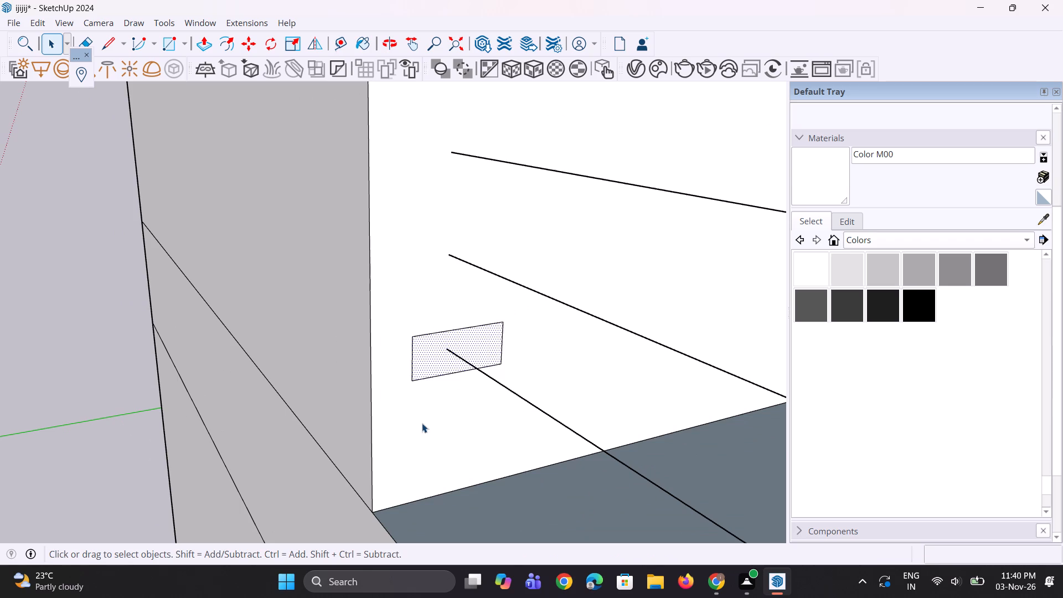
scroll(422, 431, down, 6)
middle_drag(443, 415, 438, 400)
scroll(424, 386, up, 2)
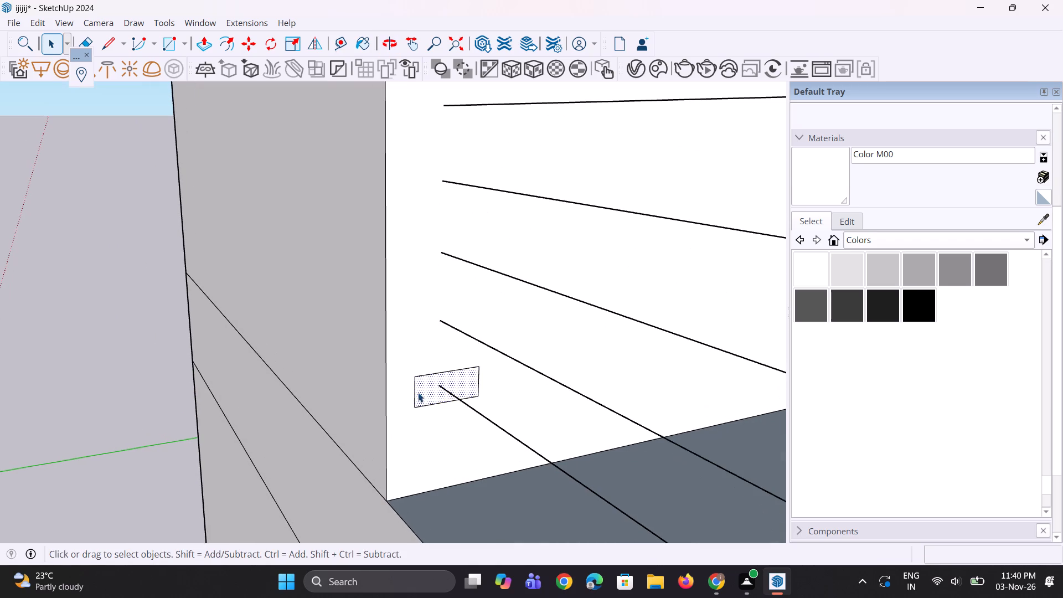
click(415, 399)
scroll(406, 412, up, 7)
key(m)
scroll(411, 411, up, 3)
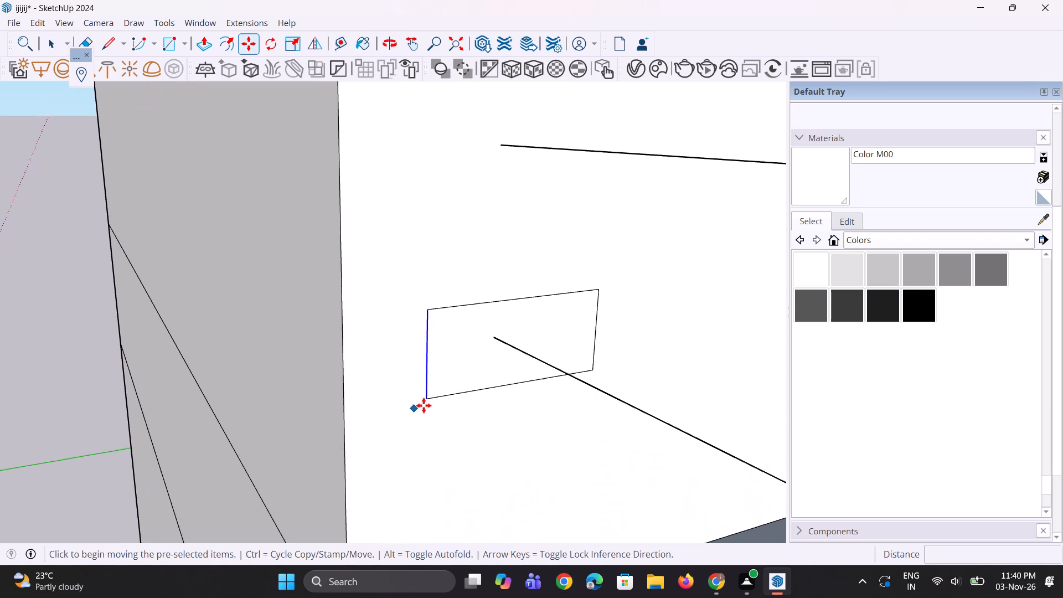
click(426, 402)
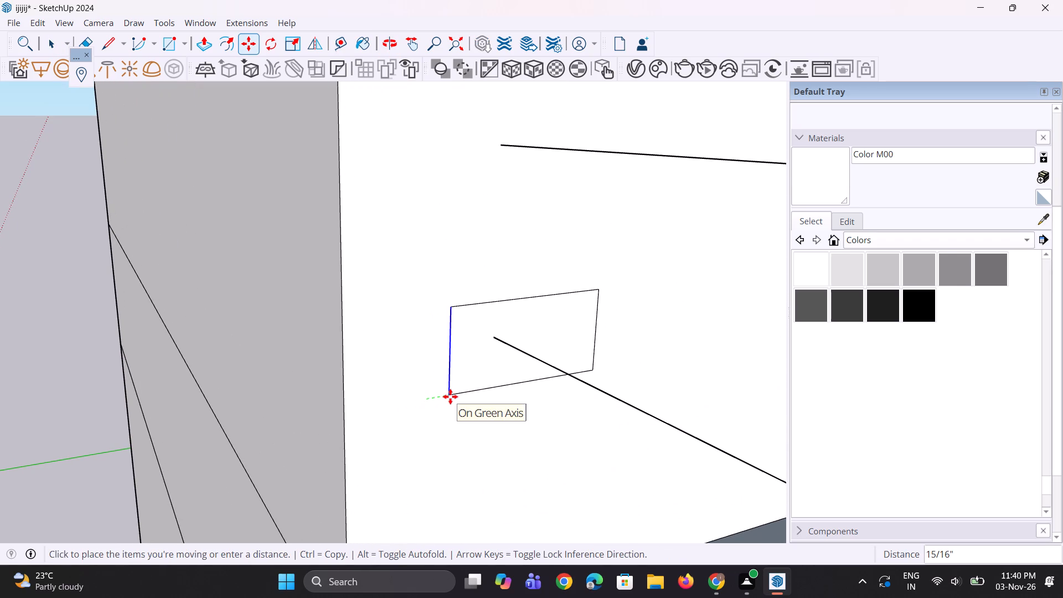
click(450, 396)
key(space)
key(space)
Move the small rectangle's inner vertical edge about 1" towards the railing line's end.
click(595, 362)
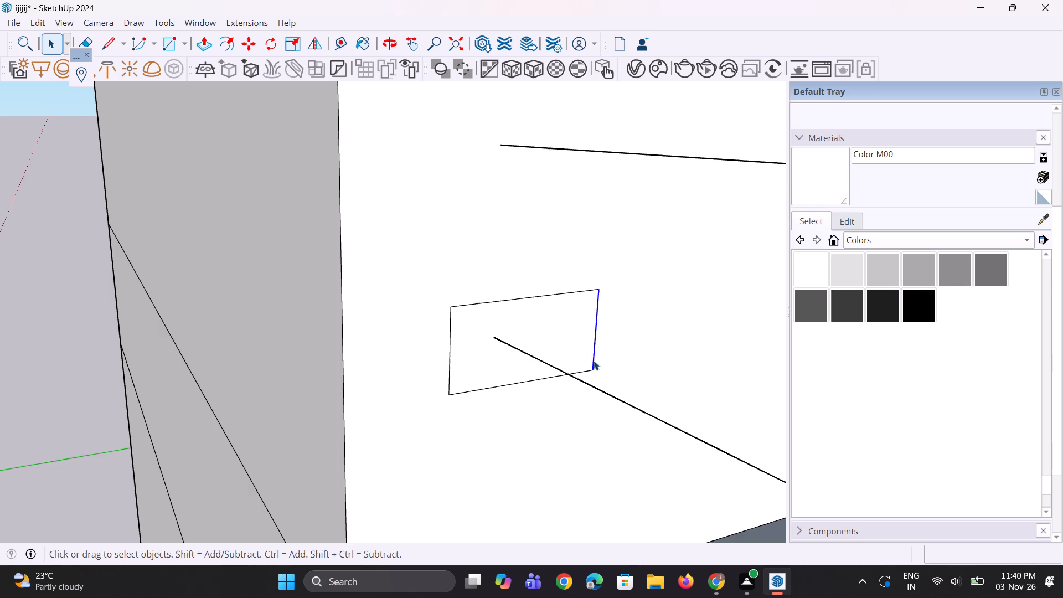
middle_drag(585, 362, 473, 359)
scroll(531, 403, up, 1)
key(m)
scroll(556, 413, up, 2)
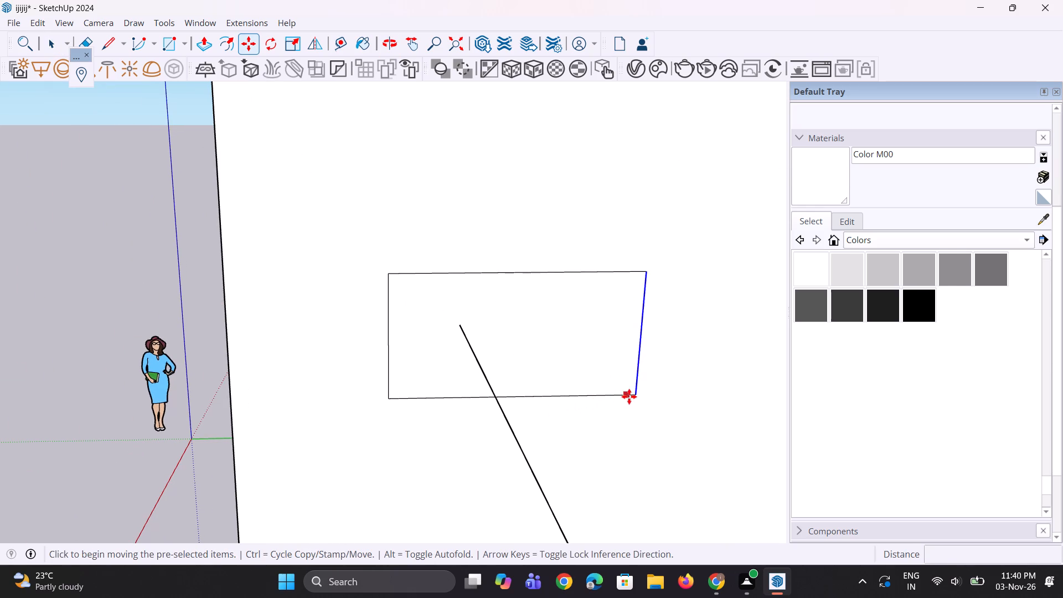
click(631, 396)
click(599, 396)
key(space)
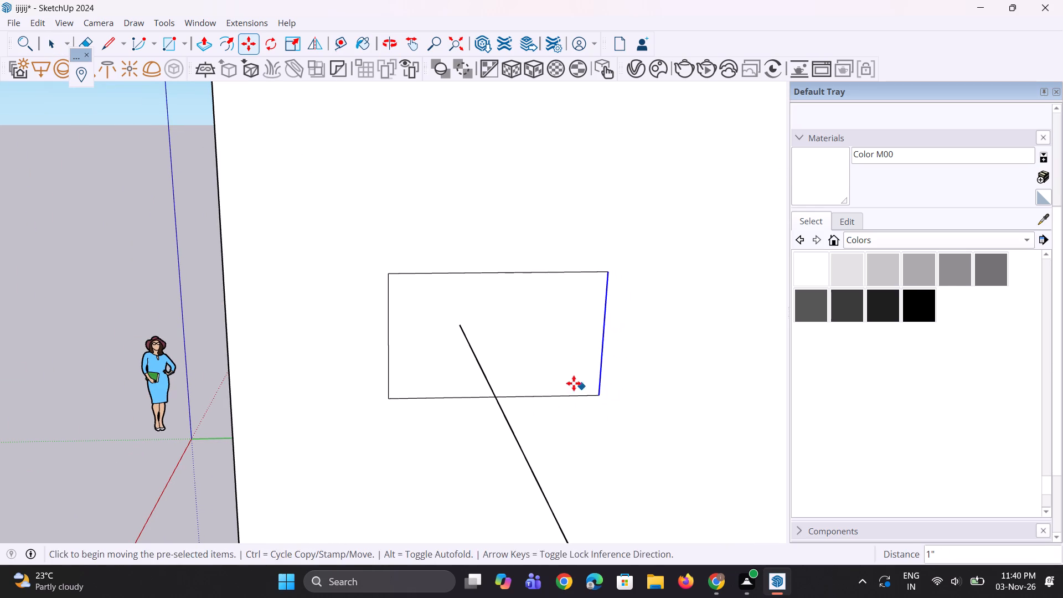
Shift the resized rectangle about 1/2" towards the balcony front to centre it on the railing line's end.
click(539, 372)
scroll(481, 358, down, 4)
key(m)
click(521, 360)
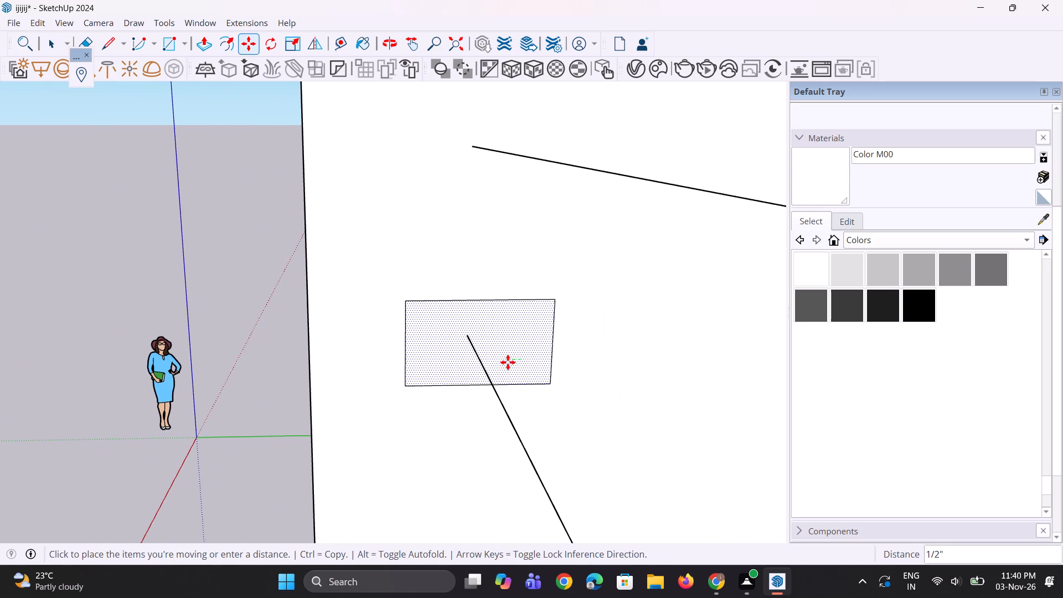
click(505, 362)
Copy the rectangle up about 7 9/16" onto the end of the second railing line from the bottom.
middle_drag(405, 360, 473, 362)
scroll(446, 411, down, 6)
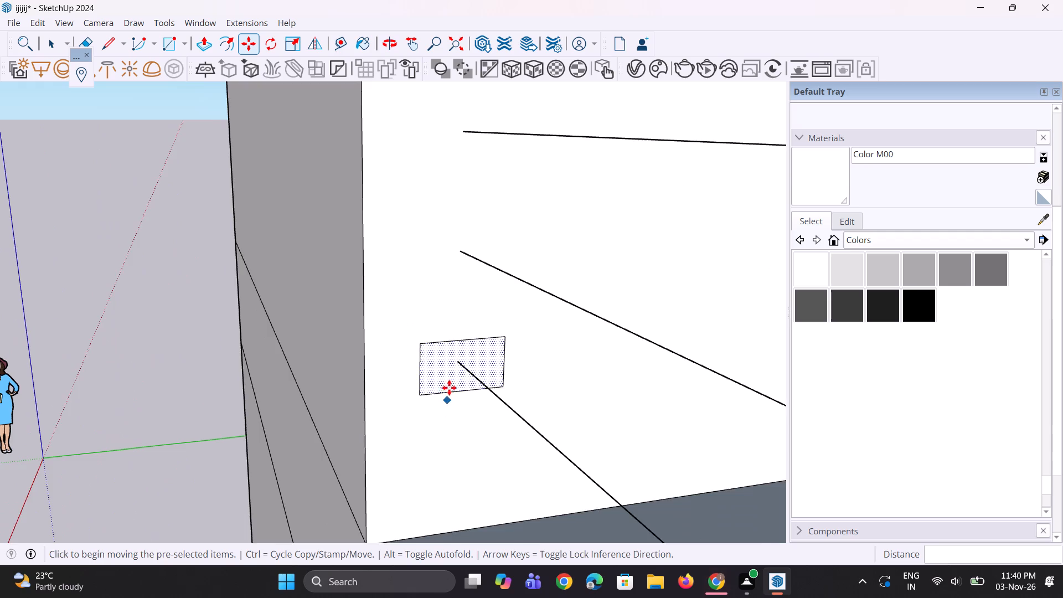
scroll(449, 388, down, 13)
middle_drag(458, 414, 536, 390)
scroll(480, 373, down, 12)
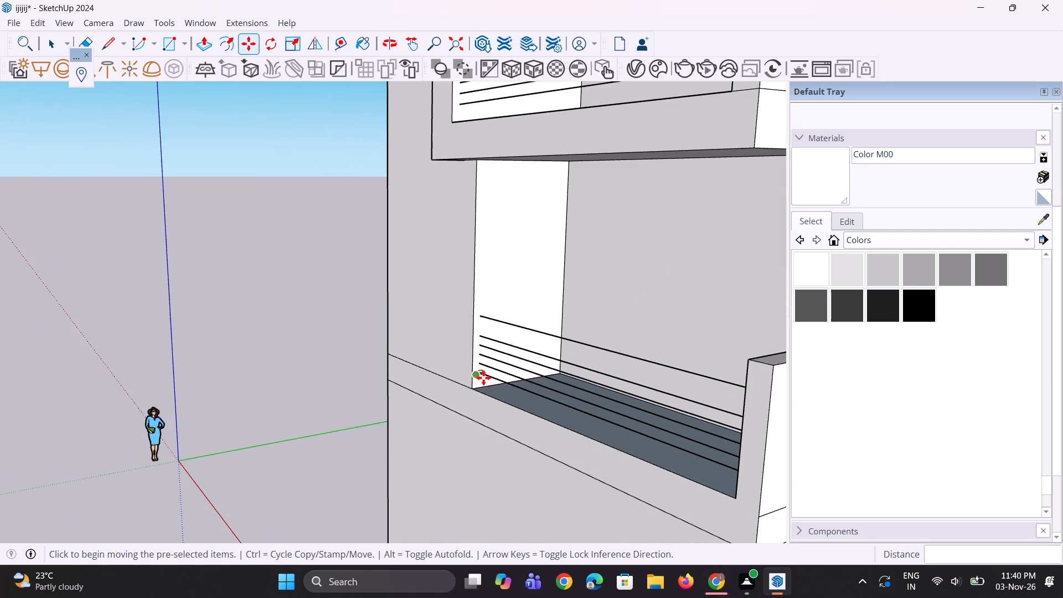
scroll(515, 401, up, 5)
scroll(473, 379, up, 3)
key(m)
scroll(456, 373, up, 6)
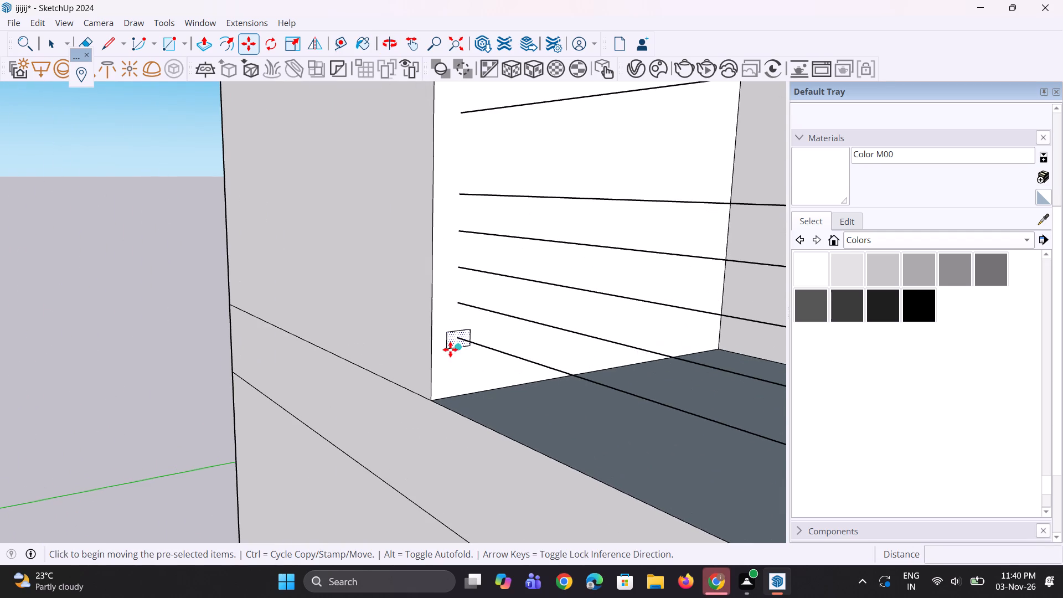
click(449, 348)
click(449, 311)
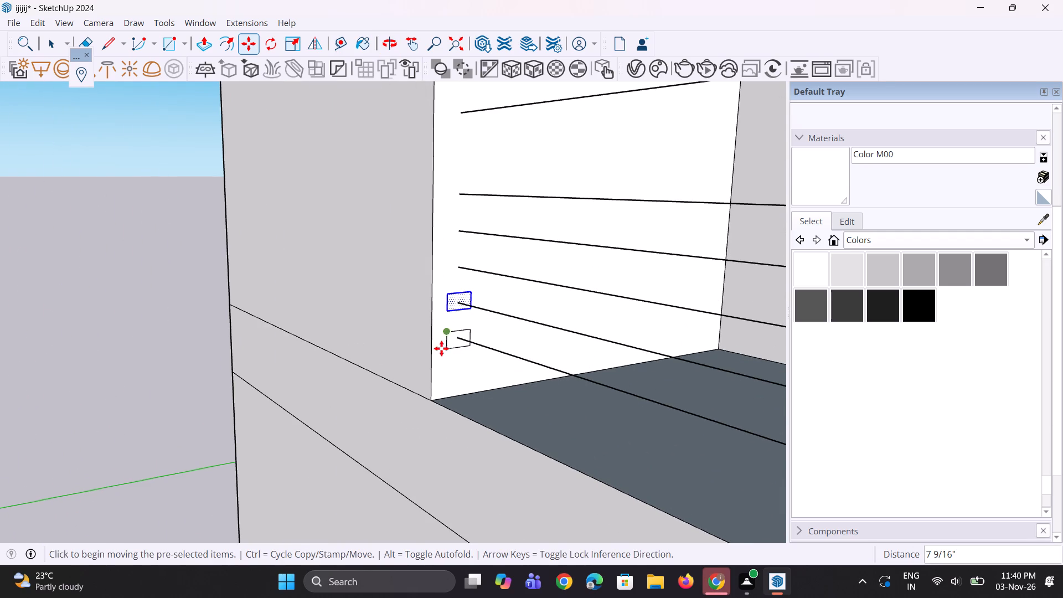
Copy the rectangle up about 6 7/16" onto the end of the third railing line from the bottom.
scroll(441, 356, down, 5)
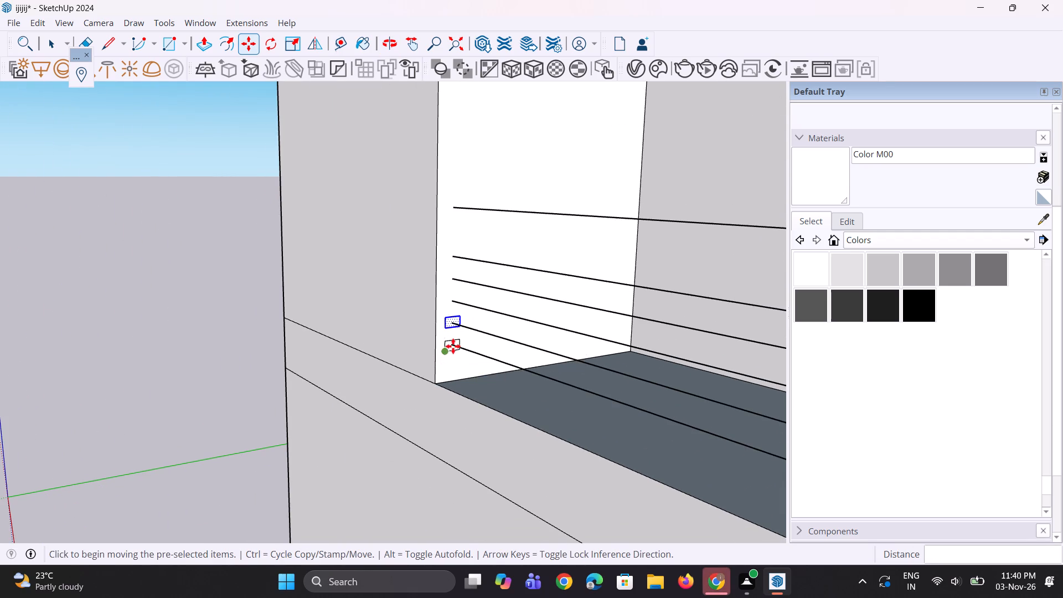
key(m)
scroll(452, 333, up, 4)
click(443, 329)
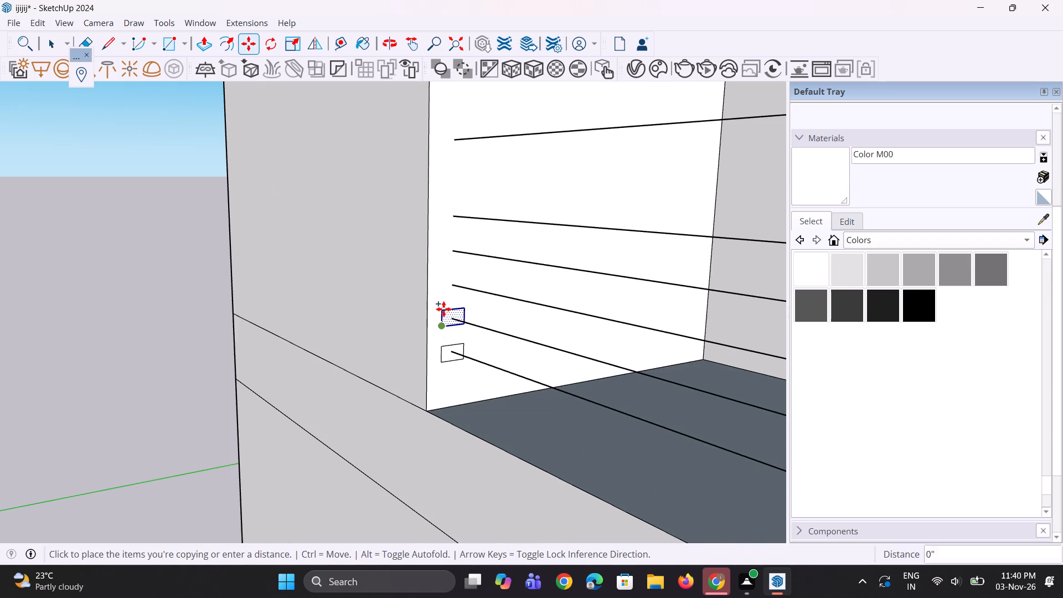
click(443, 296)
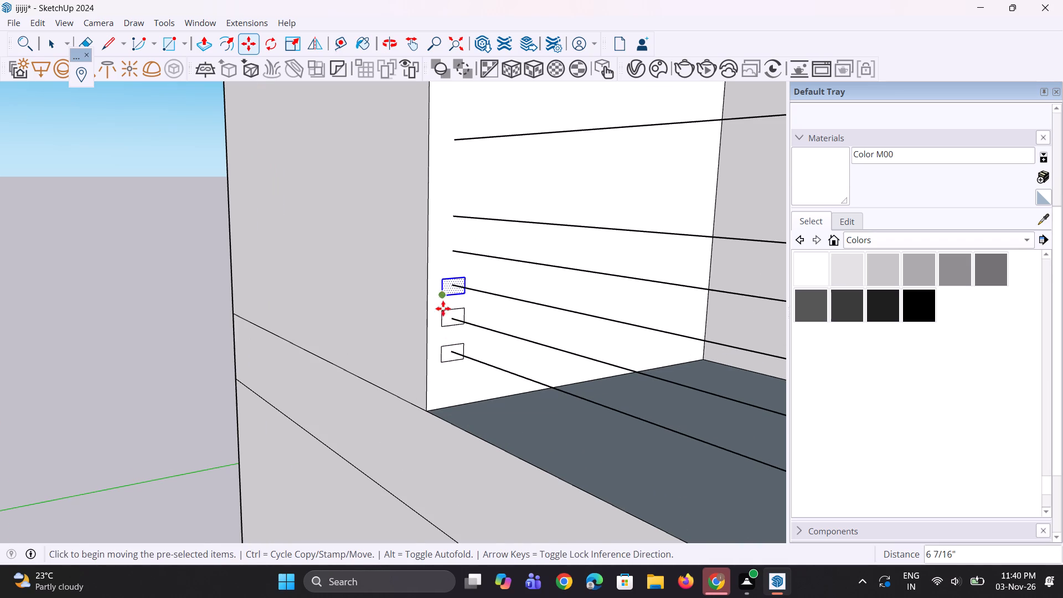
Copy the rectangle up about 6 13/16" onto the end of the fourth railing line from the bottom.
scroll(446, 388, down, 4)
scroll(466, 298, up, 3)
scroll(417, 329, up, 3)
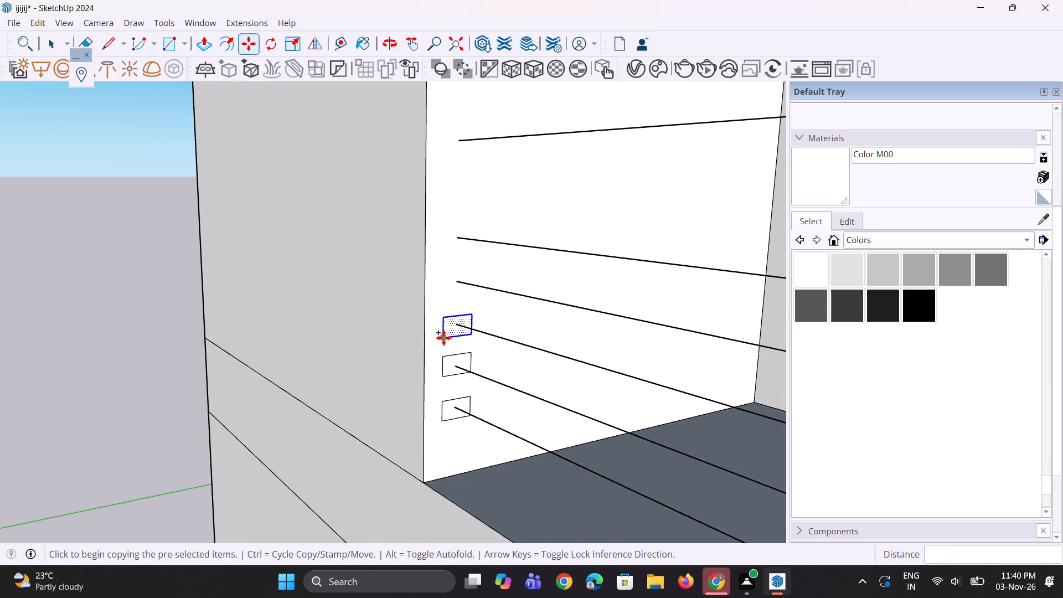
click(443, 338)
click(447, 297)
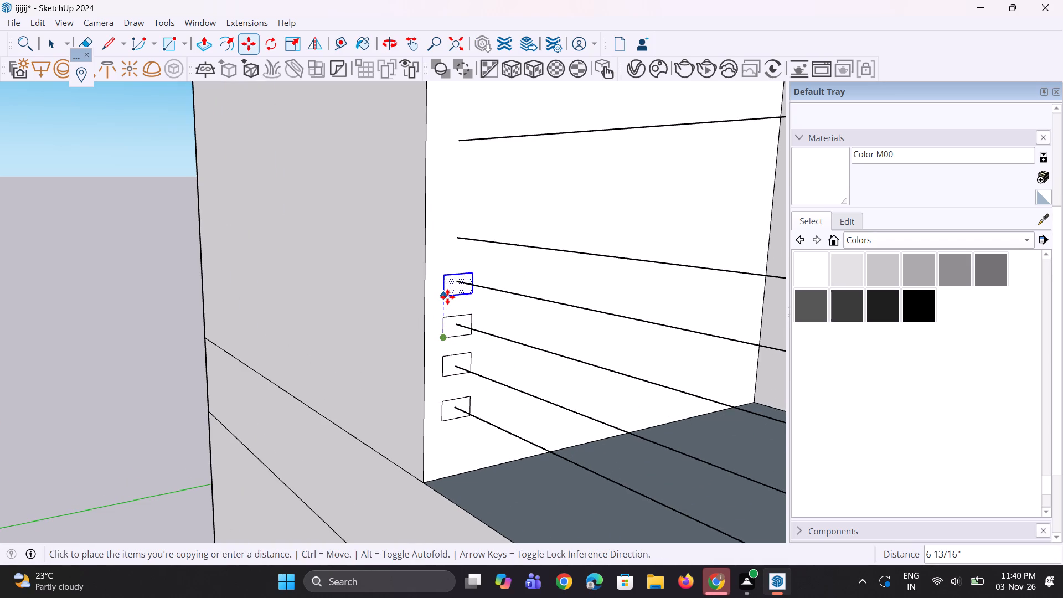
Copy the rectangle up about 7 1/4" onto the end of the fifth railing line from the bottom.
scroll(457, 419, down, 9)
scroll(444, 298, up, 4)
scroll(465, 390, up, 4)
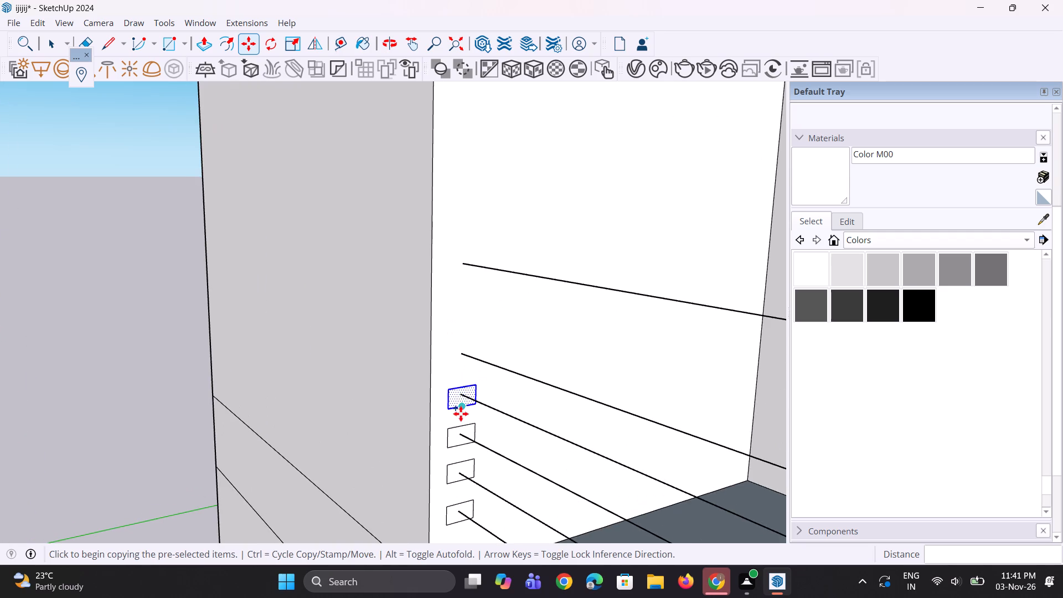
click(453, 412)
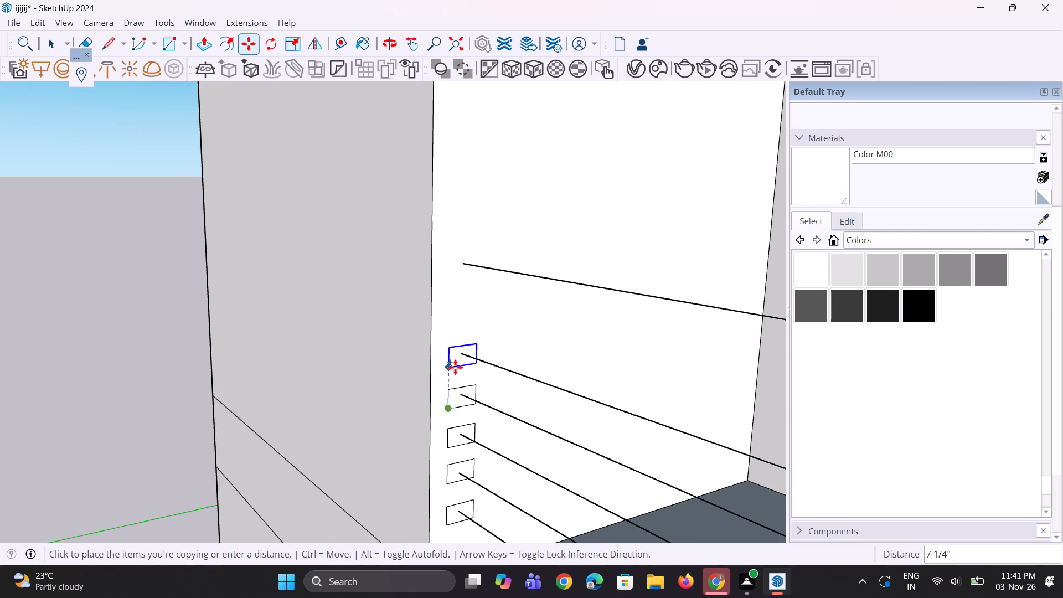
click(455, 367)
Copy the rectangle up about 1' 3" onto the end of the top railing line.
scroll(447, 425, down, 5)
scroll(453, 359, up, 4)
ctrl+scroll(458, 408, up, 1)
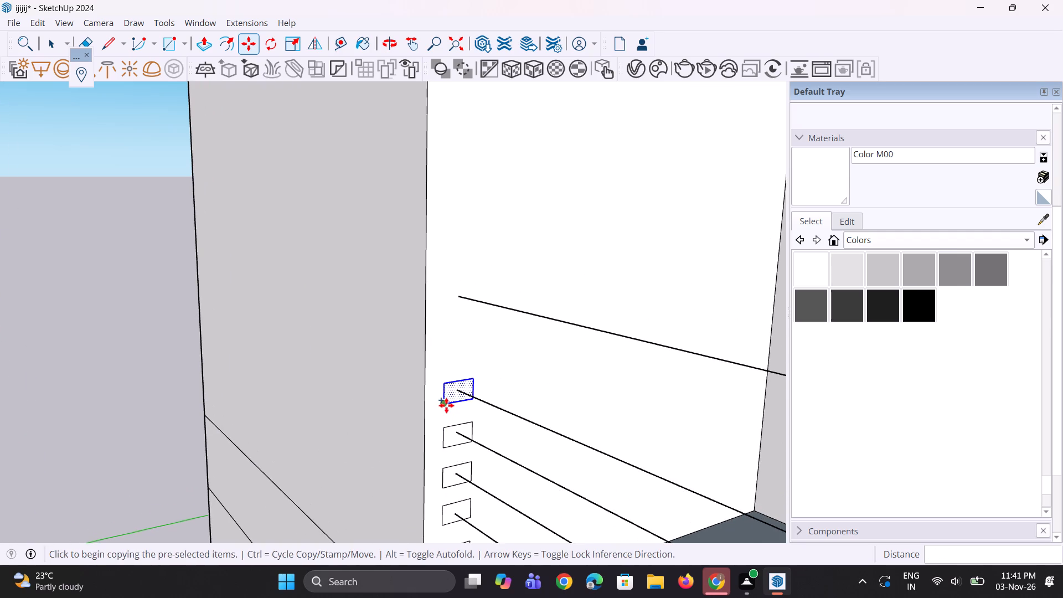
click(446, 405)
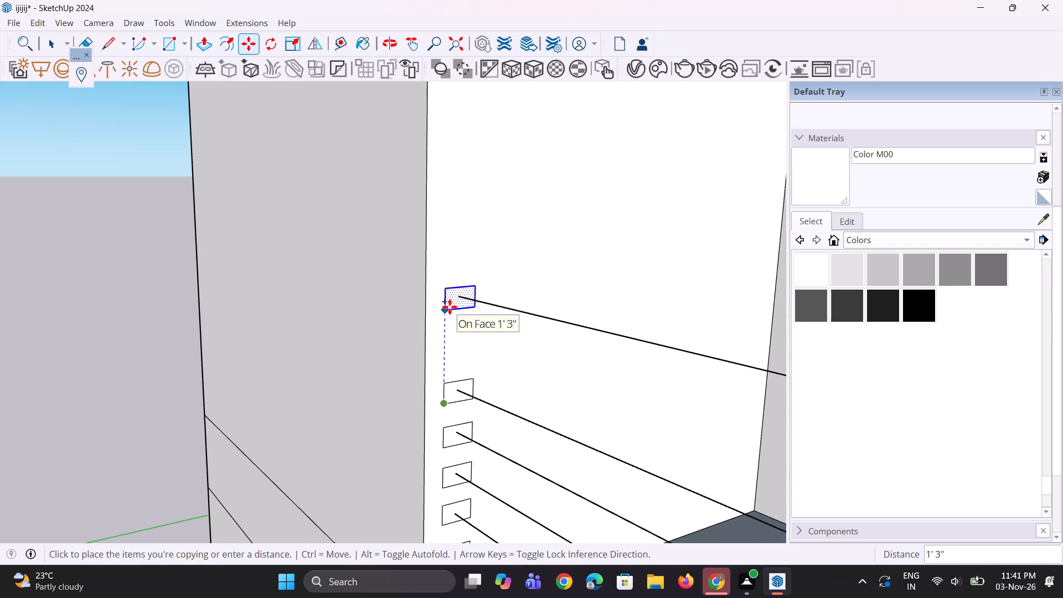
click(450, 306)
Copy the top rectangle up about 12' 8 1/2" onto the end of the bottom railing line on the floor above.
scroll(442, 526, down, 5)
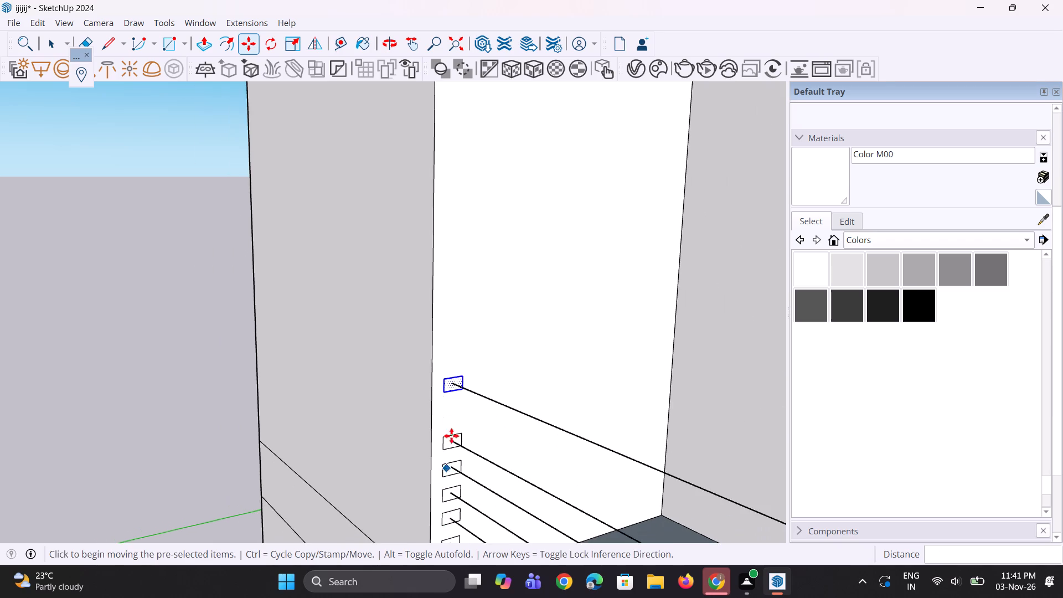
scroll(453, 414, up, 1)
click(447, 391)
scroll(471, 306, down, 11)
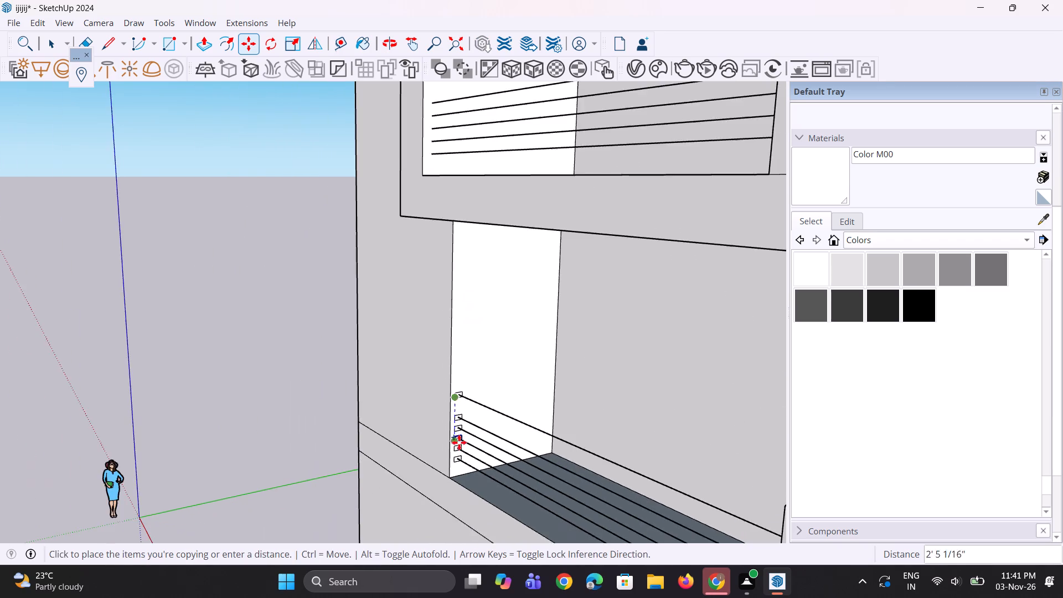
scroll(461, 434, down, 6)
scroll(455, 283, up, 9)
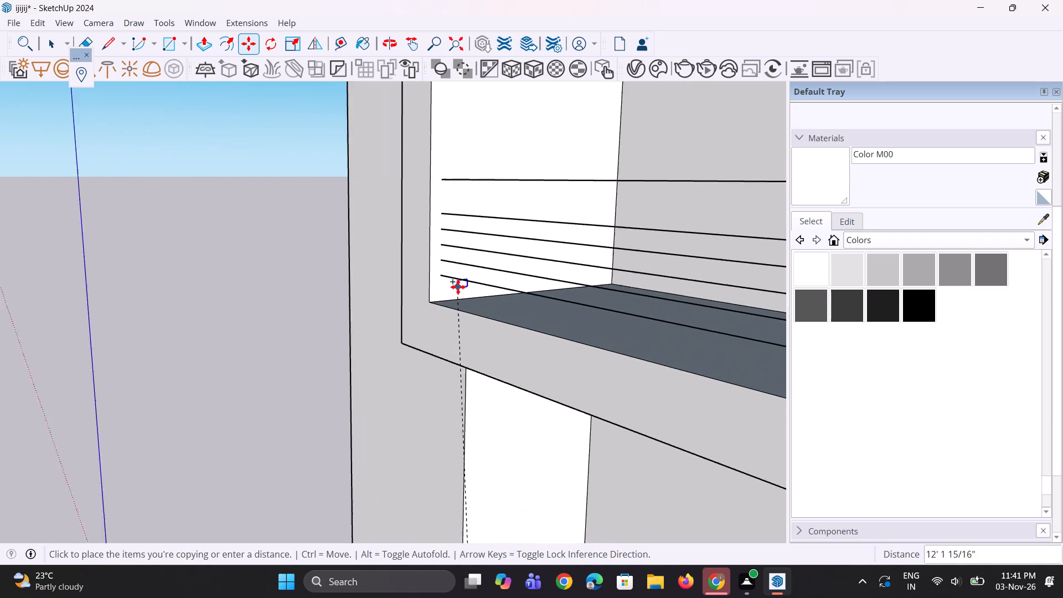
scroll(458, 287, up, 4)
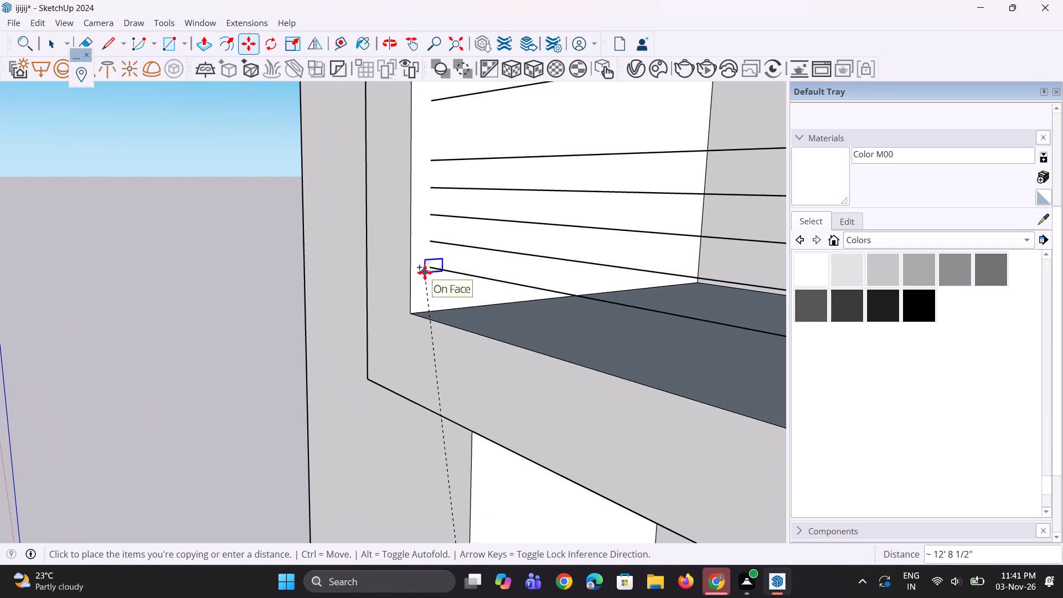
click(425, 272)
Move the copied rectangle down about 1" on the bottom railing line's end.
middle_drag(414, 309, 475, 306)
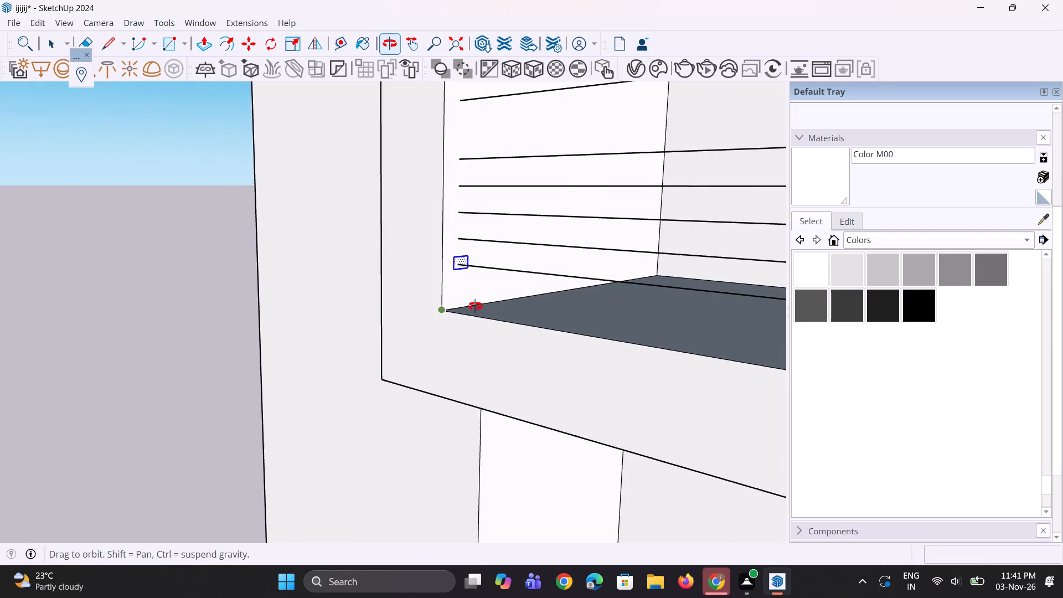
middle_drag(475, 306, 473, 307)
scroll(452, 285, up, 13)
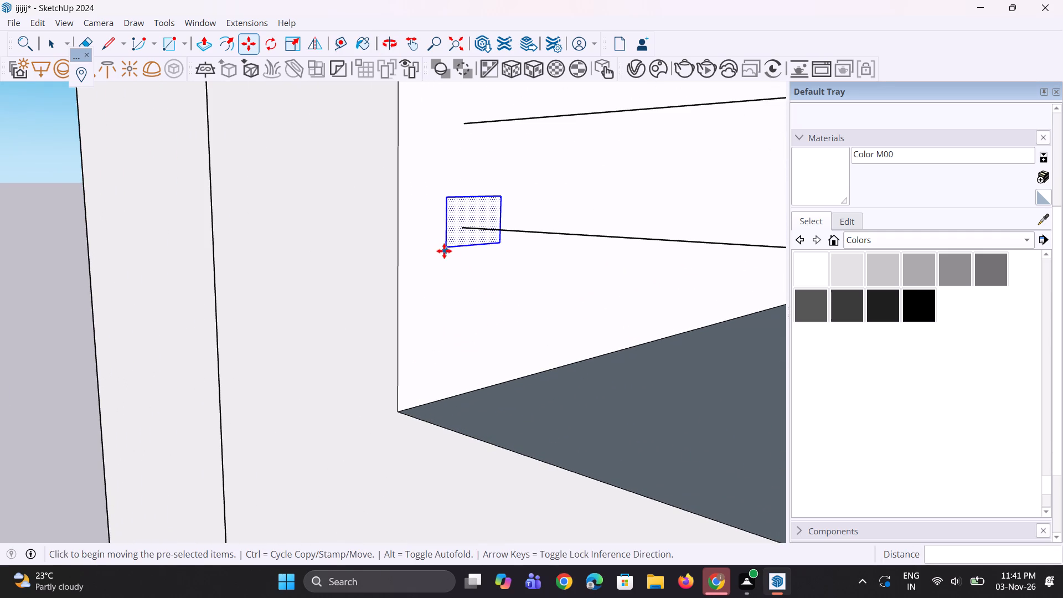
click(443, 250)
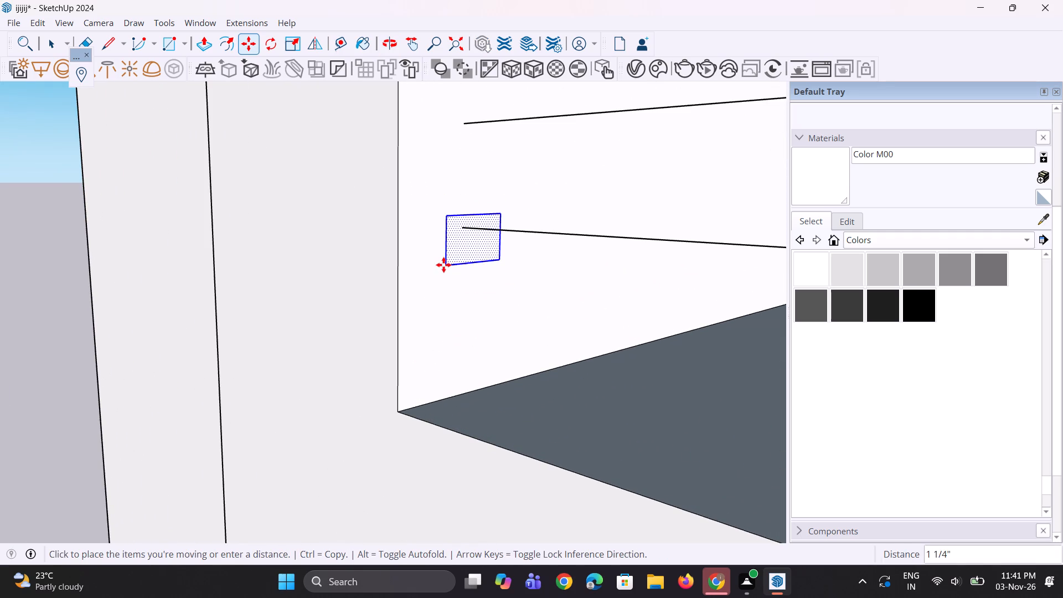
click(443, 261)
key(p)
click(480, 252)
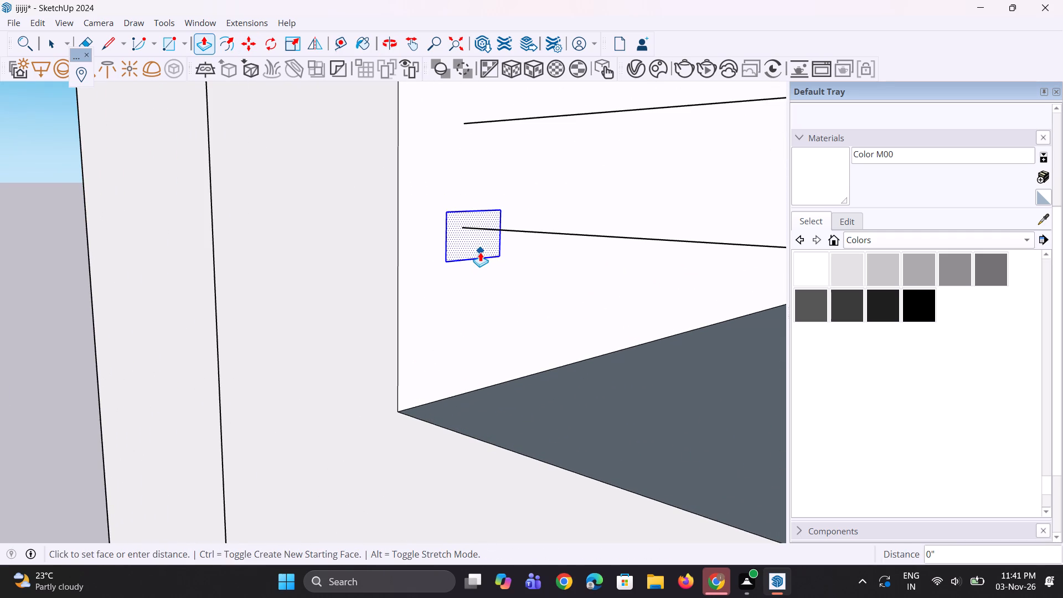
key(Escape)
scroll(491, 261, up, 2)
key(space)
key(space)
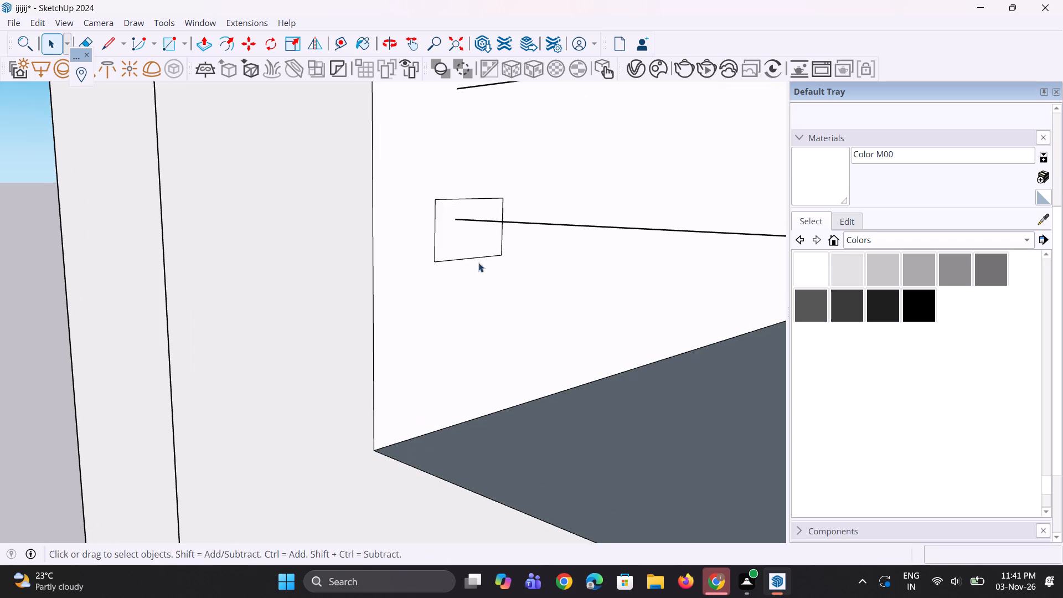
Centre the rectangle face on the bottom railing line's end by moving it about 1" towards the wall's outer edge and slightly up.
middle_drag(486, 266, 358, 264)
click(471, 244)
scroll(467, 245, up, 4)
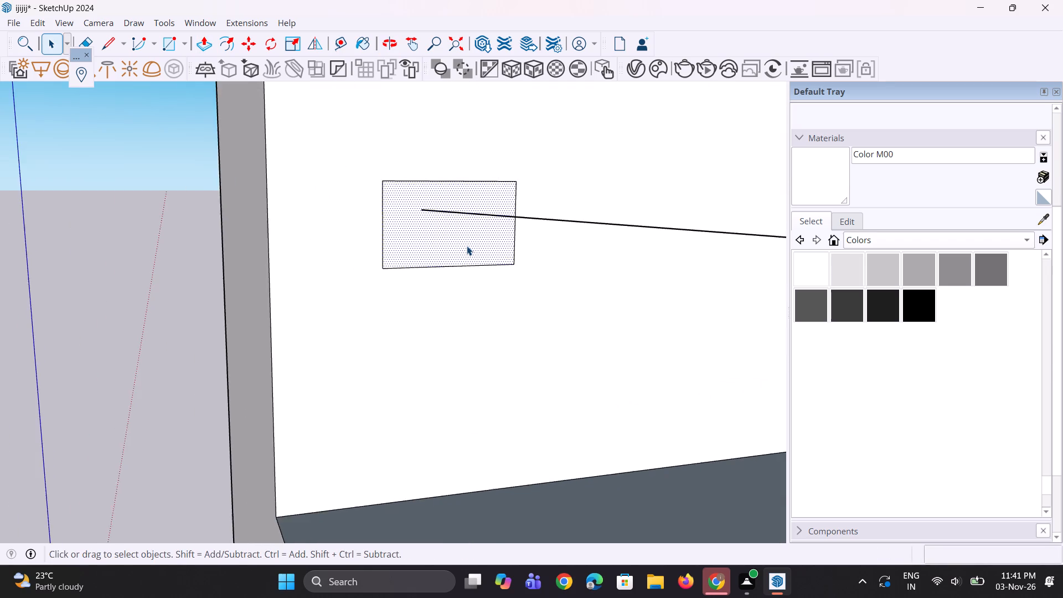
scroll(467, 246, up, 1)
key(m)
click(472, 245)
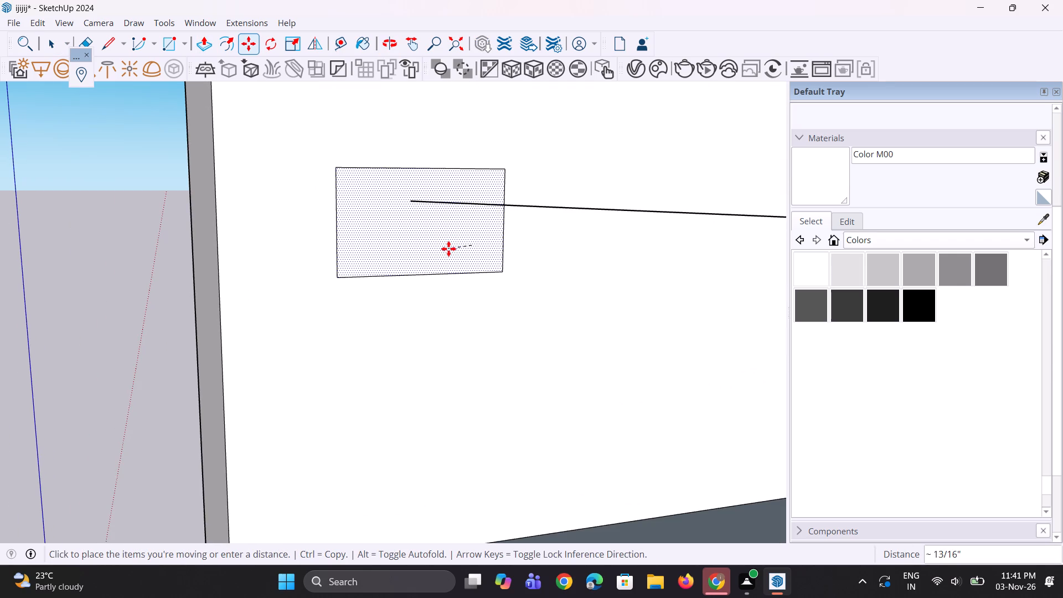
key(Escape)
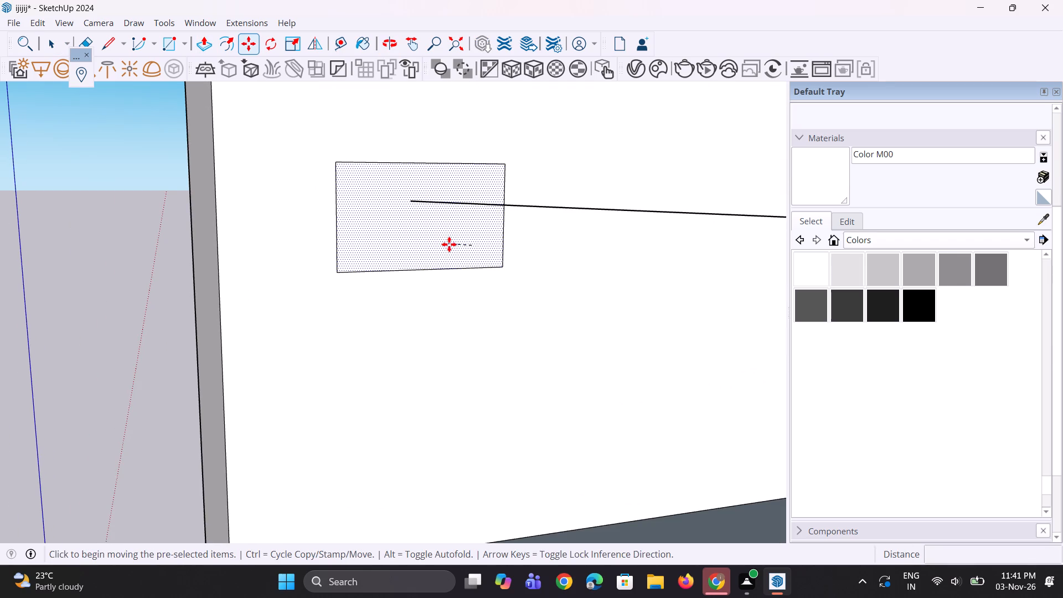
scroll(510, 245, down, 5)
middle_drag(510, 245, 472, 298)
scroll(497, 262, up, 4)
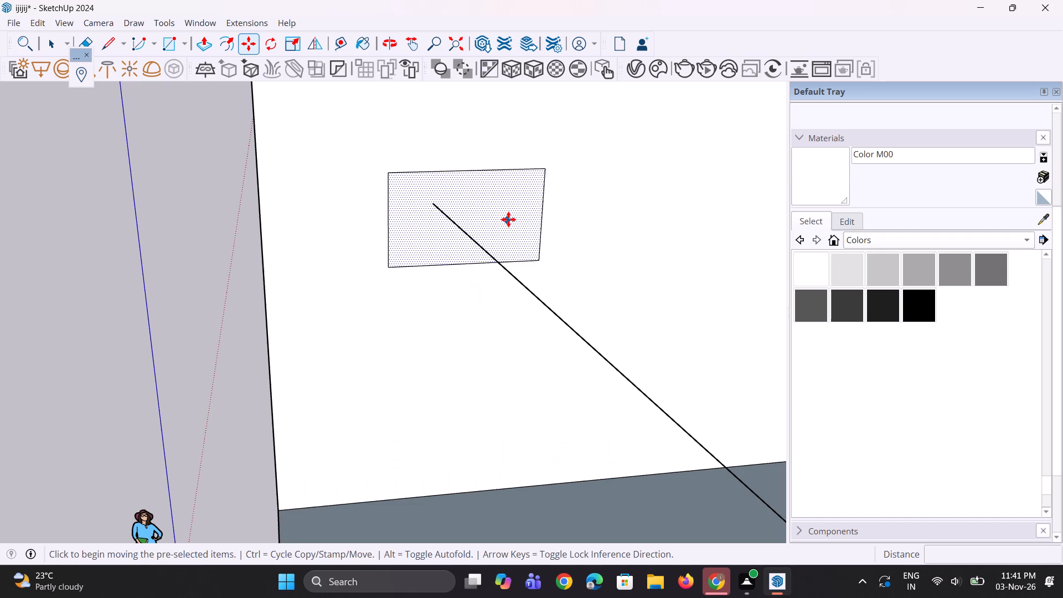
click(508, 219)
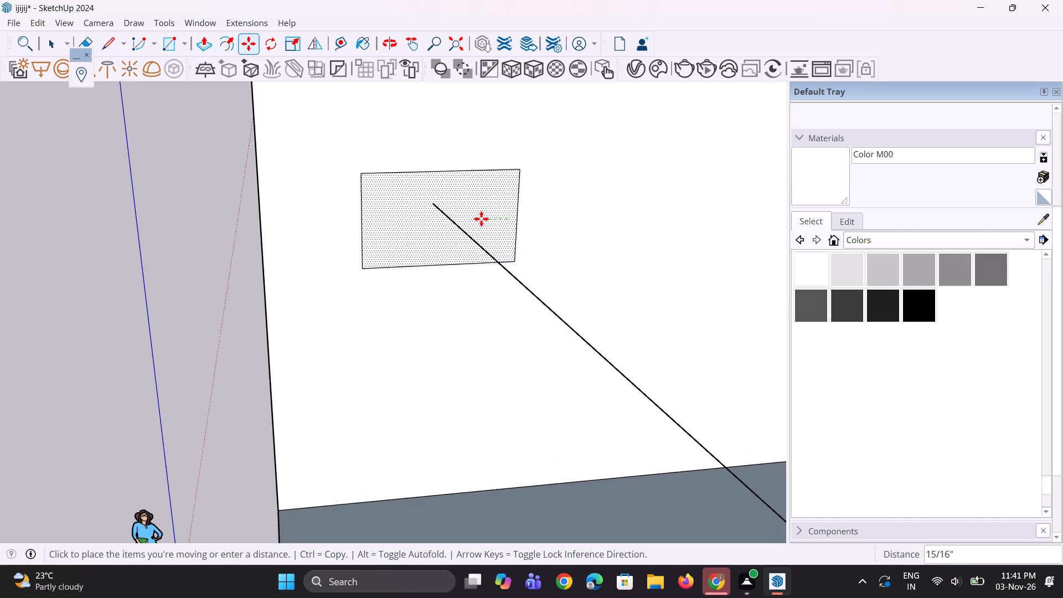
click(478, 220)
scroll(410, 254, up, 3)
click(412, 255)
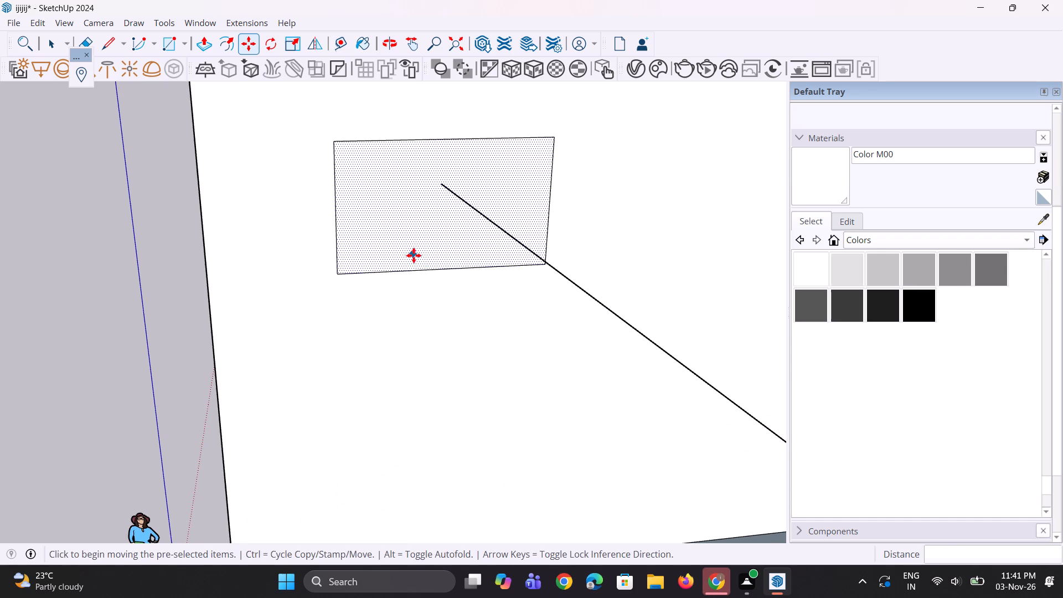
click(414, 232)
Copy the centred rectangle up about 7 1/4" onto the end of the second railing line from the bottom.
scroll(556, 400, down, 3)
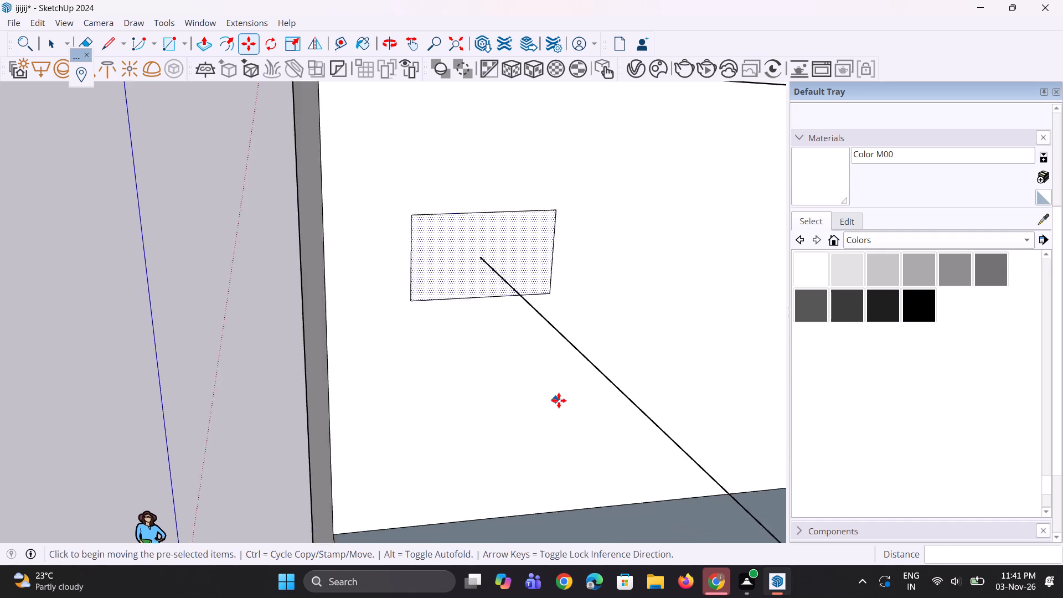
scroll(559, 400, down, 8)
middle_drag(565, 395, 585, 344)
scroll(492, 325, up, 1)
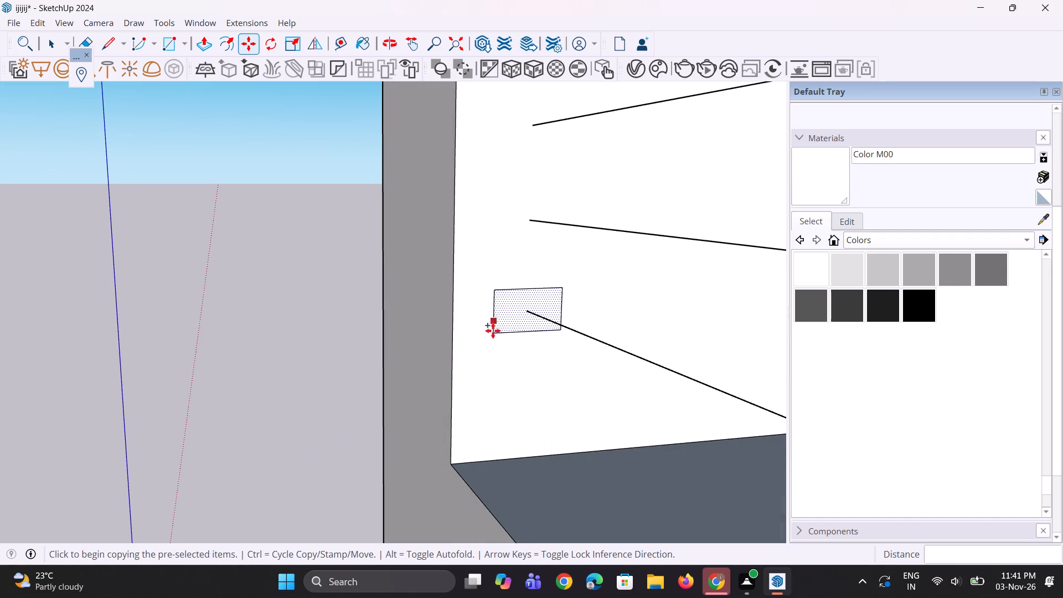
scroll(493, 331, up, 1)
click(496, 340)
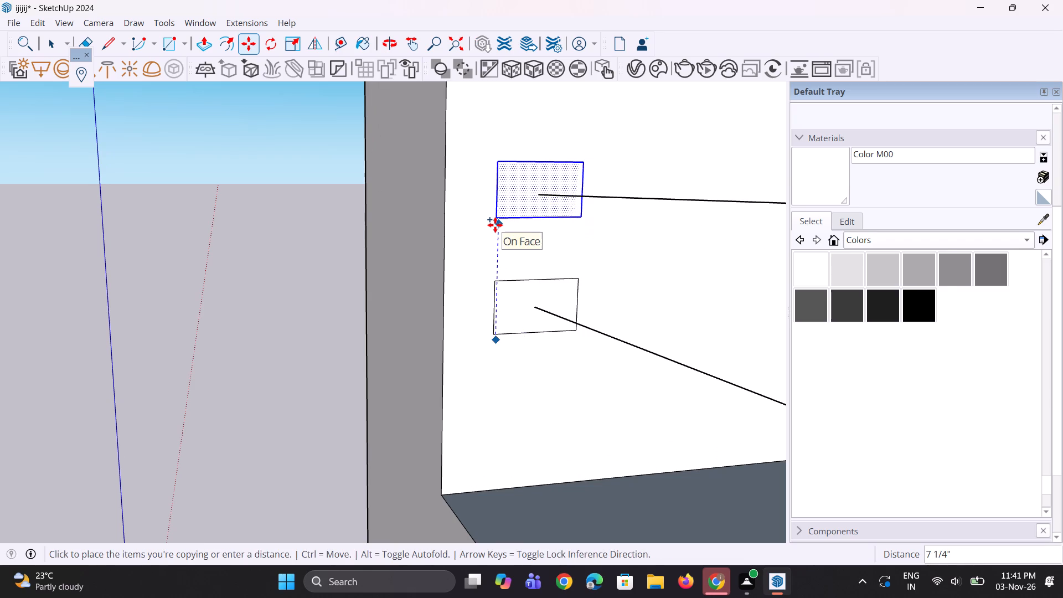
click(495, 225)
Copy the rectangle up about 7 1/4" onto the end of the third railing line from the bottom.
scroll(523, 555, down, 12)
scroll(612, 399, down, 5)
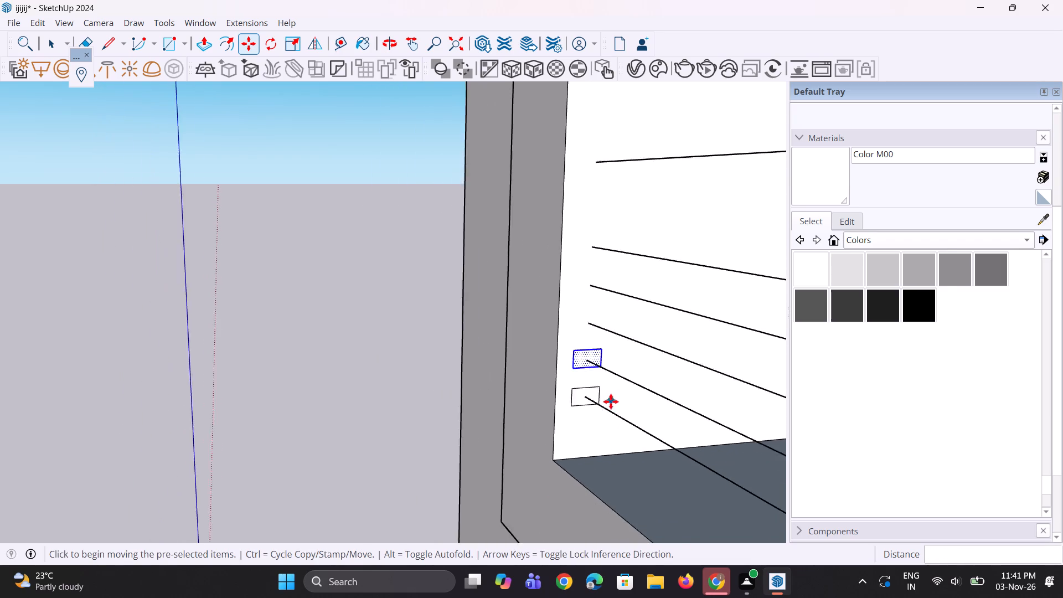
scroll(570, 362, up, 11)
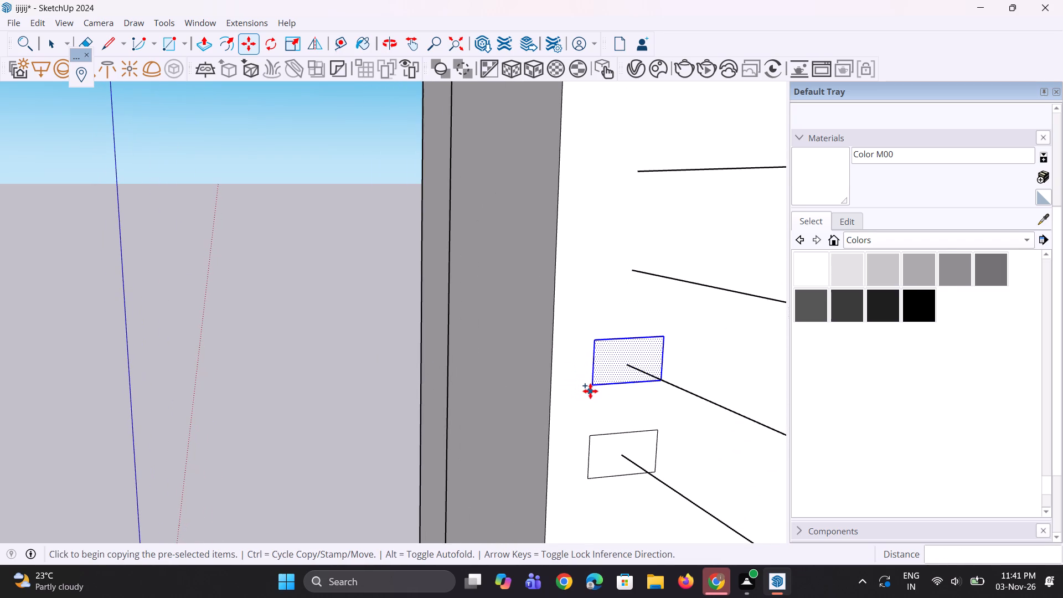
click(590, 391)
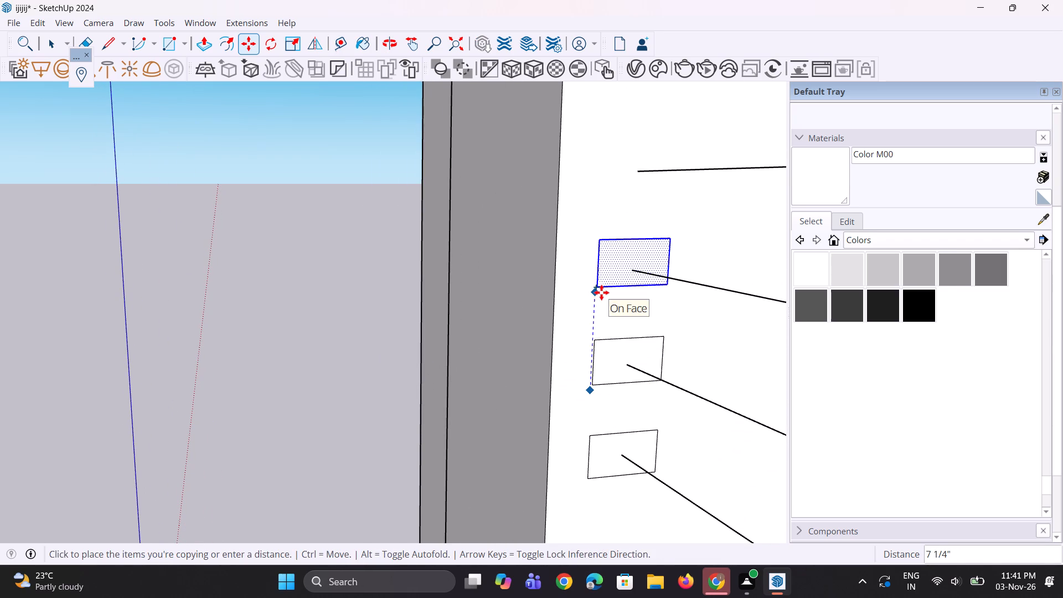
click(601, 292)
Move the rectangle on the third railing line down about 1/2" to centre it on the line's end.
scroll(607, 432, down, 8)
scroll(625, 341, up, 2)
middle_drag(624, 337, 624, 317)
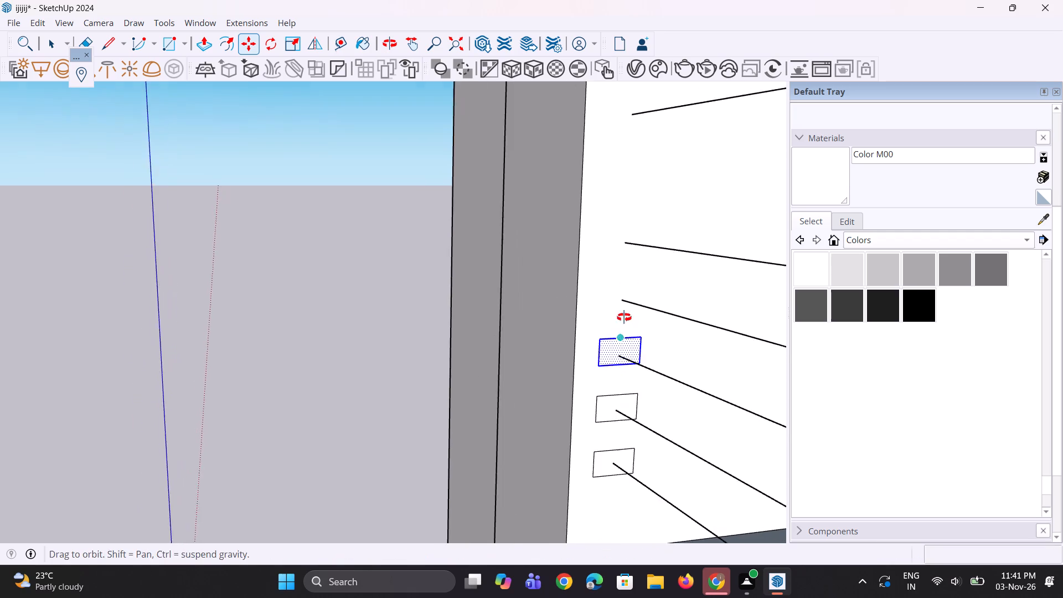
middle_drag(624, 317, 633, 252)
scroll(629, 379, up, 3)
scroll(600, 340, up, 4)
click(605, 329)
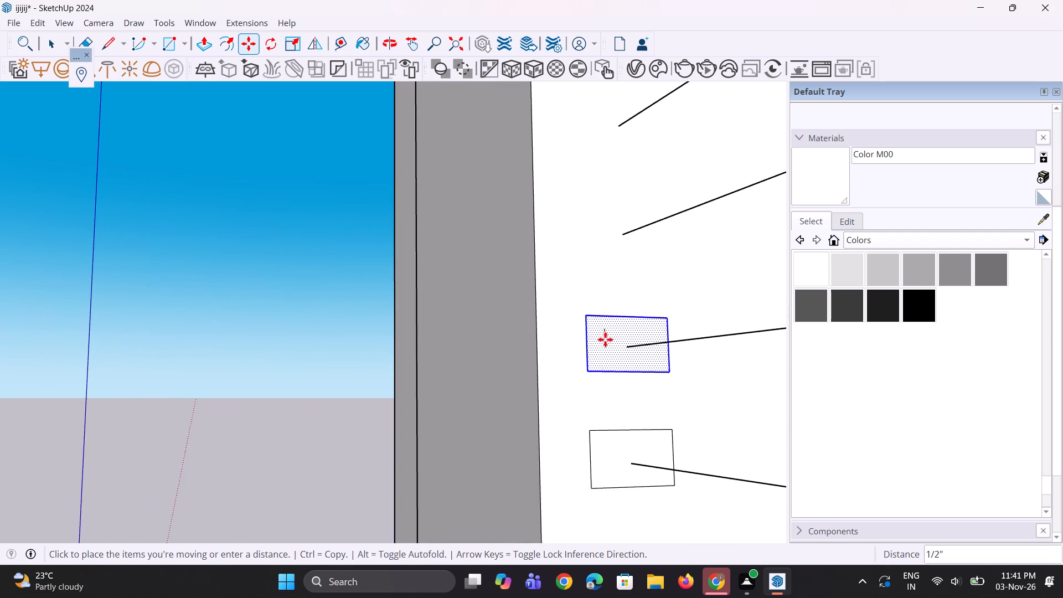
click(605, 341)
Copy the rectangle up about 7 1/16" onto the end of the fourth railing line from the bottom.
scroll(617, 401, down, 5)
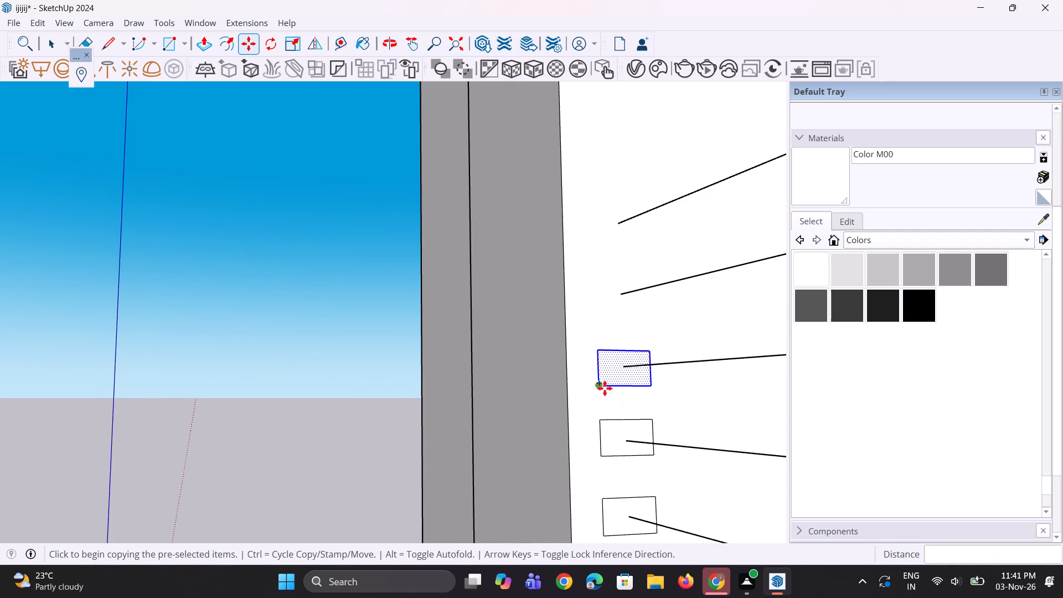
click(602, 389)
click(605, 311)
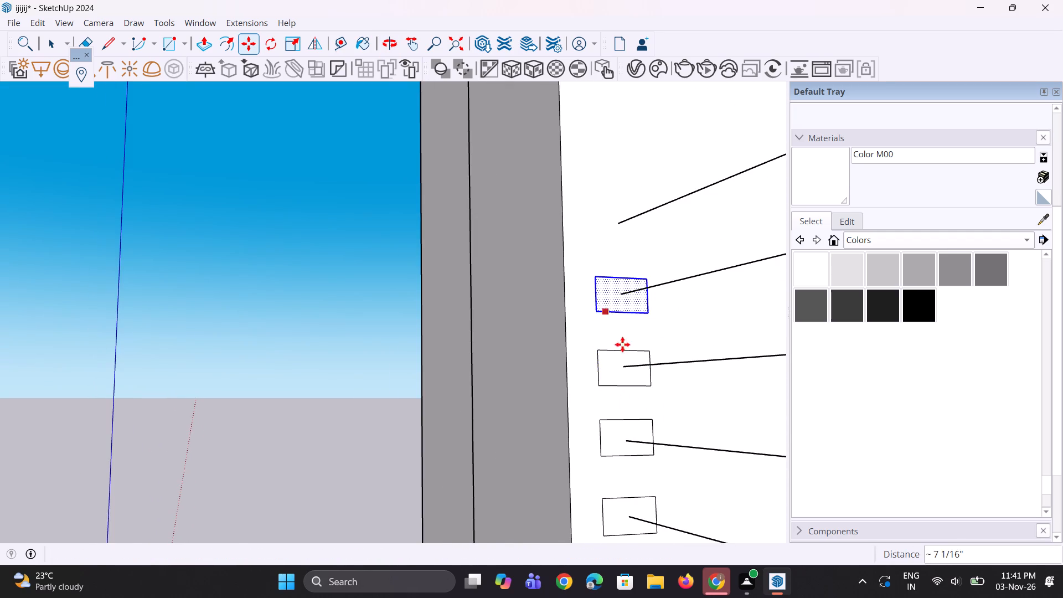
Copy the rectangle up about 7 1/16" onto the end of the fifth railing line from the bottom.
scroll(657, 419, down, 9)
scroll(659, 317, up, 7)
scroll(620, 374, up, 2)
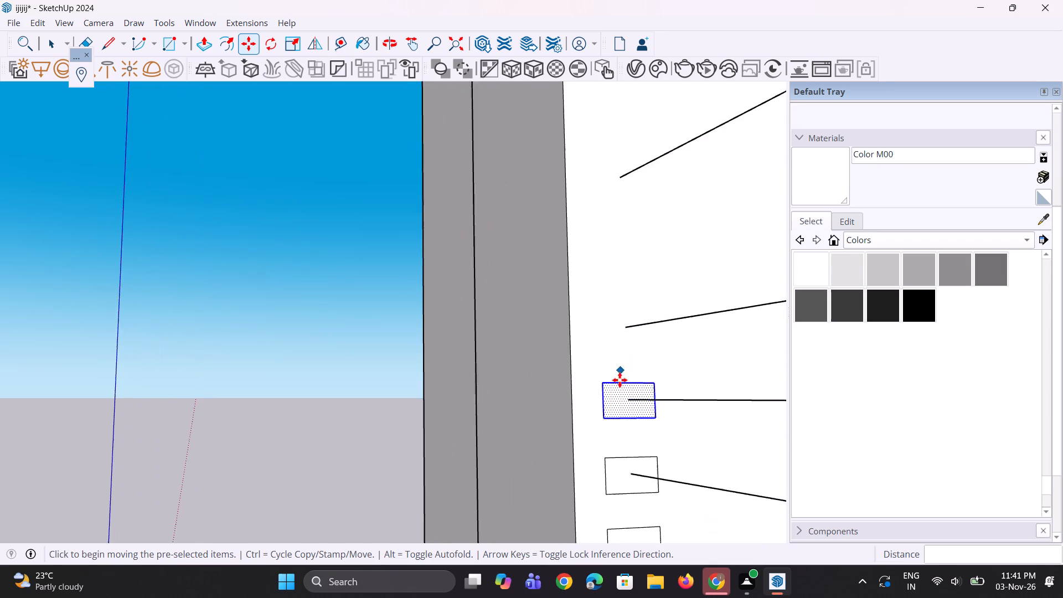
click(604, 421)
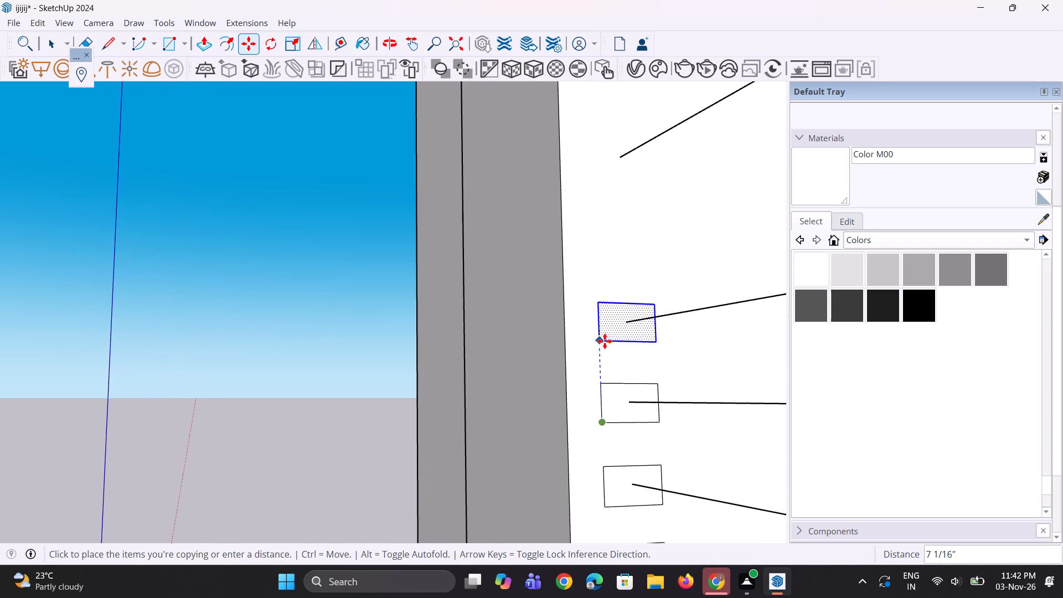
click(605, 341)
Copy the rectangle up about 1' 3" onto the end of this floor's top railing line.
scroll(612, 441, down, 9)
scroll(621, 336, up, 2)
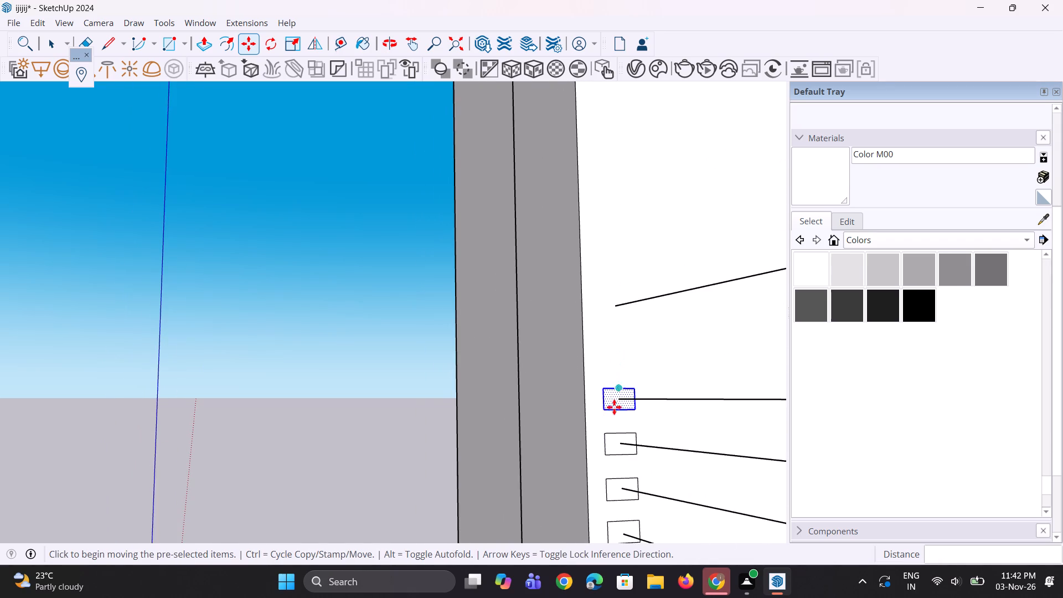
click(605, 410)
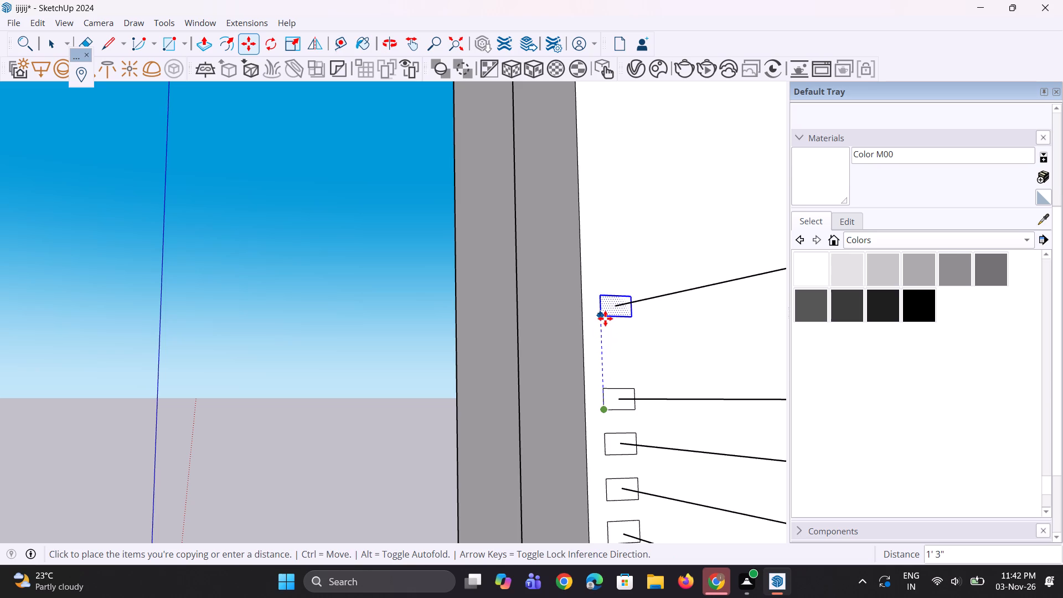
click(605, 318)
Copy the top railing line's rectangle up about 12' 5 1/16" onto the end of the next floor's bottom railing line.
scroll(595, 442, down, 10)
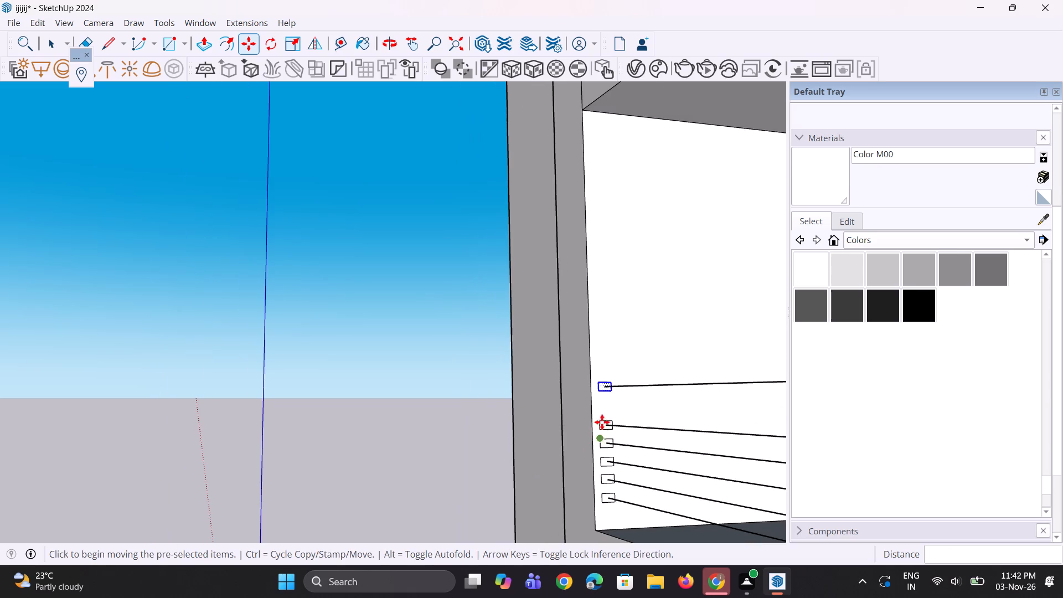
click(602, 393)
scroll(610, 360, down, 5)
scroll(607, 408, down, 5)
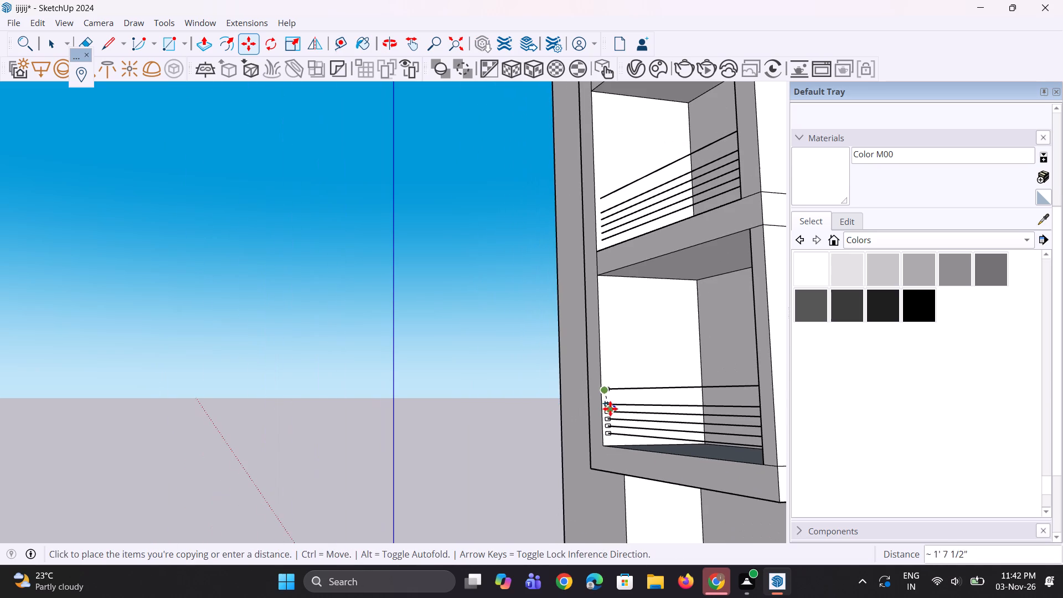
scroll(611, 259, up, 6)
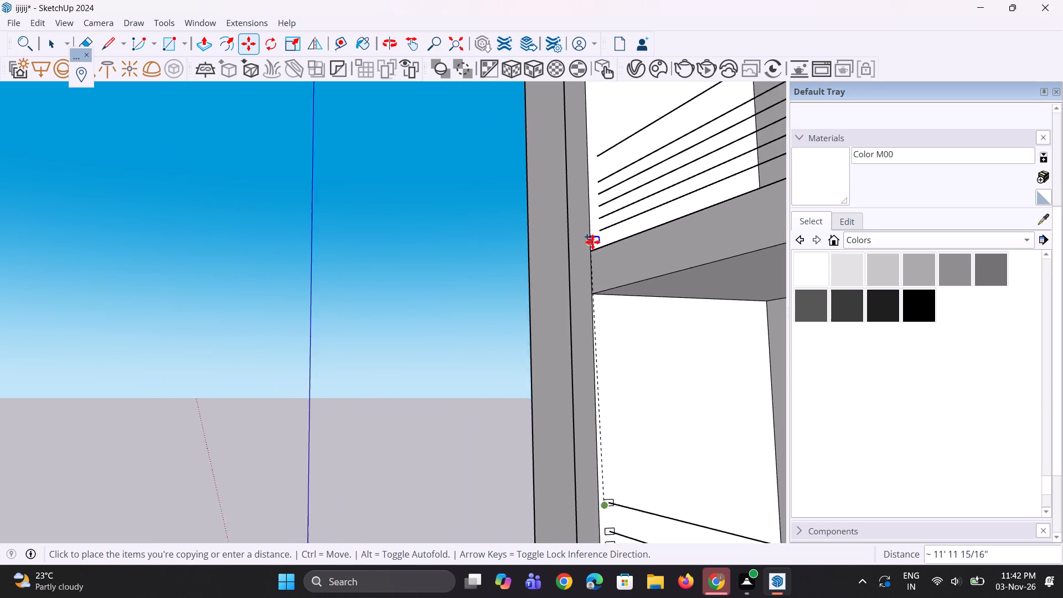
scroll(592, 242, up, 7)
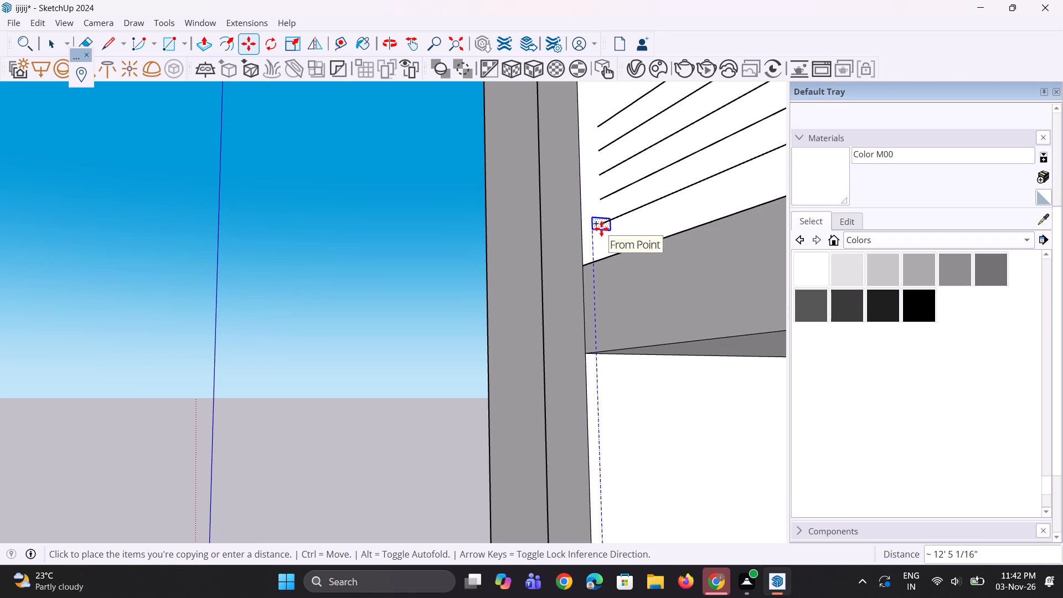
click(601, 229)
Copy the rectangle up about 6 3/4" onto the end of this floor's second railing line from the bottom.
scroll(622, 279, down, 5)
middle_drag(621, 285, 619, 363)
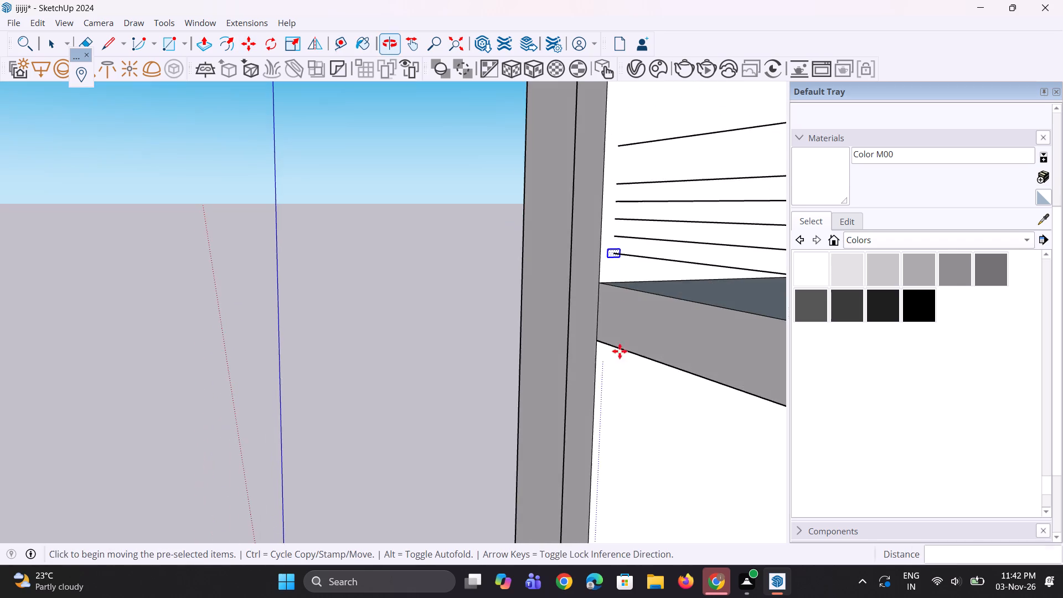
scroll(618, 293, up, 1)
scroll(734, 404, down, 2)
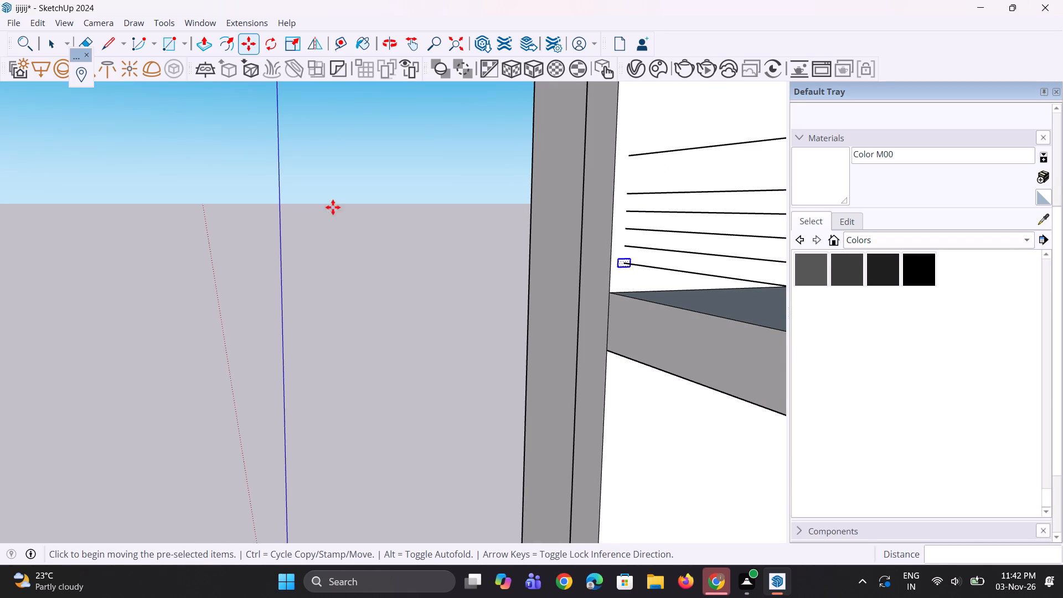
scroll(496, 280, down, 5)
scroll(638, 260, up, 11)
ctrl+scroll(490, 275, up, 1)
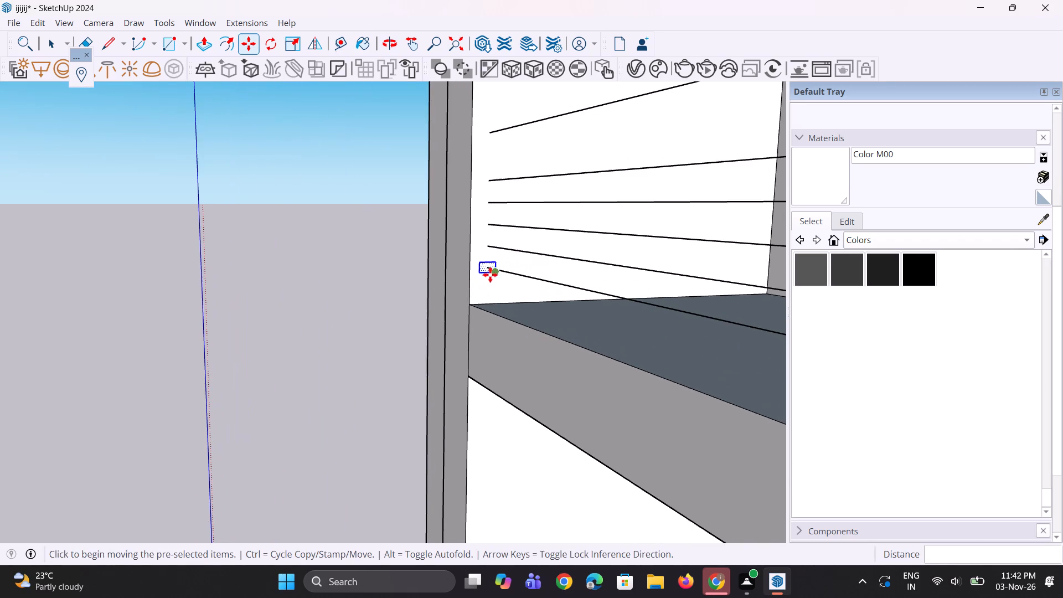
click(481, 273)
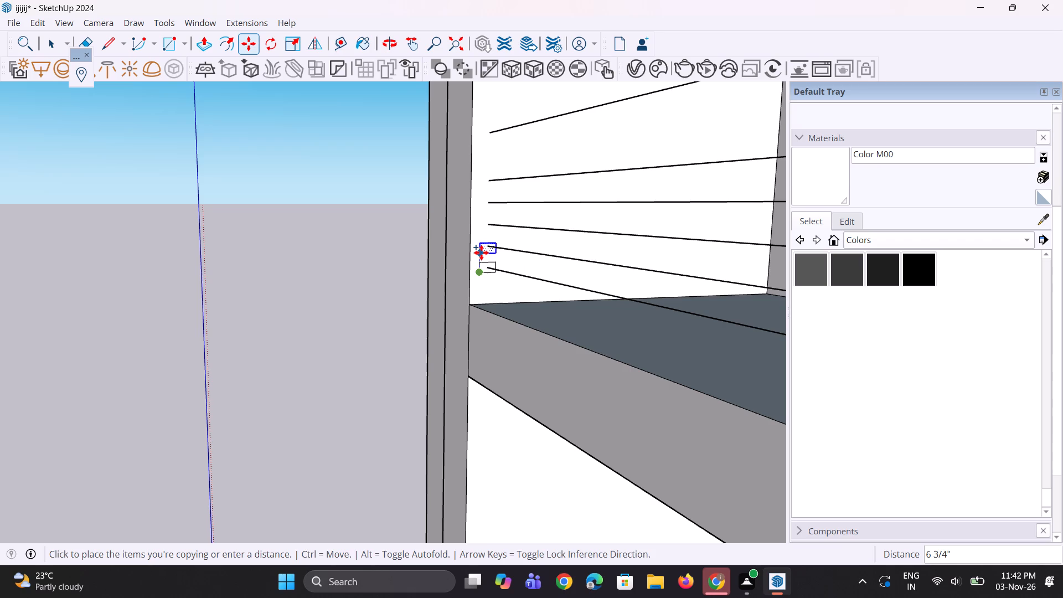
click(481, 252)
Copy the rectangle up onto the end of this floor's third railing line from the bottom.
scroll(513, 329, down, 4)
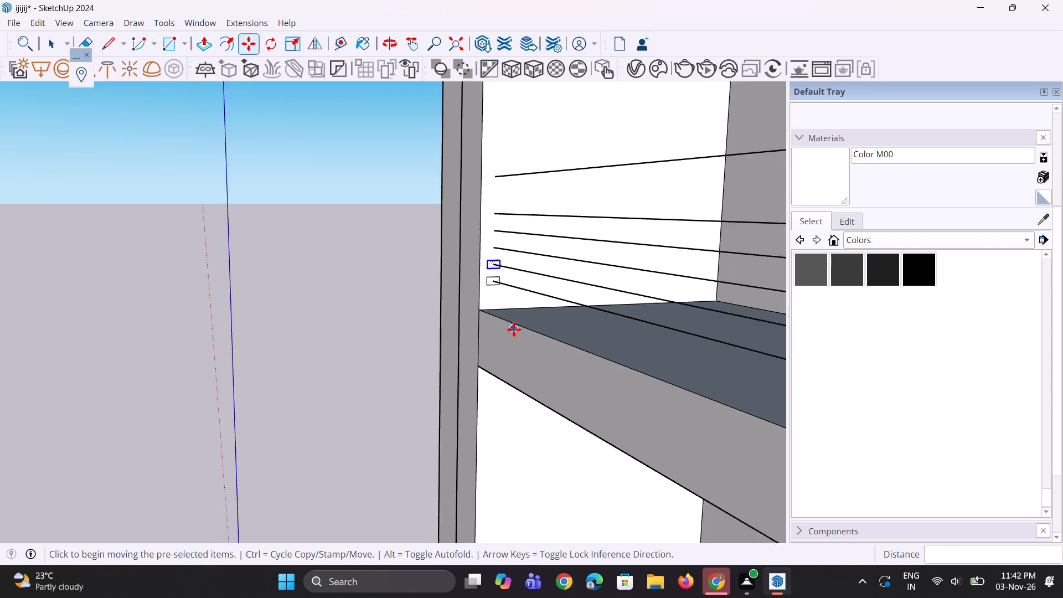
scroll(491, 224, up, 4)
scroll(504, 290, up, 3)
click(487, 301)
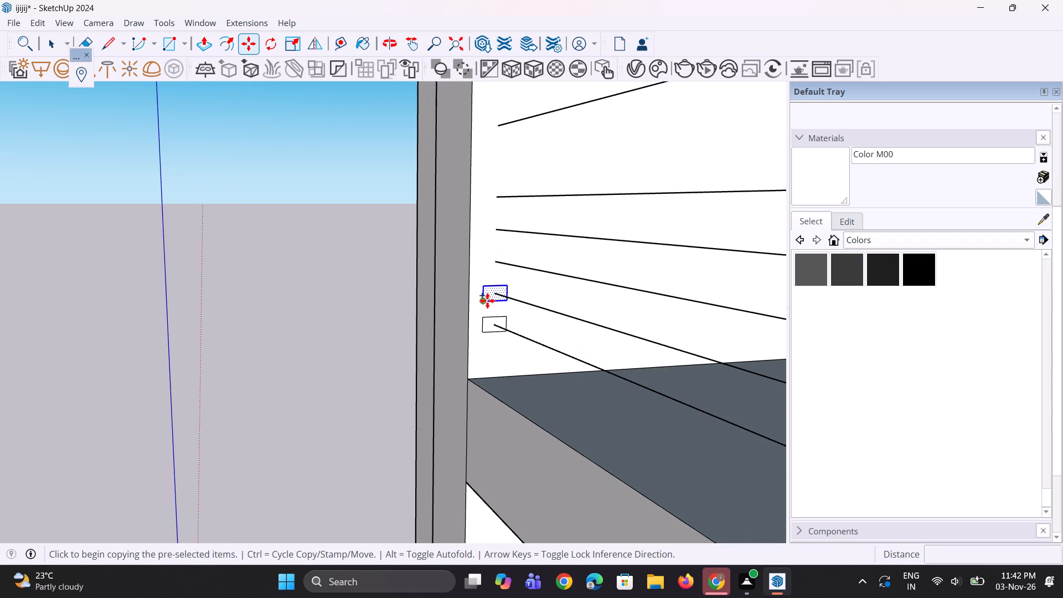
click(487, 269)
Copy the rectangle up about 6 11/16" onto the end of the fourth railing line from the bottom.
scroll(487, 276, up, 2)
scroll(483, 302, down, 8)
ctrl+scroll(483, 248, up, 7)
click(486, 313)
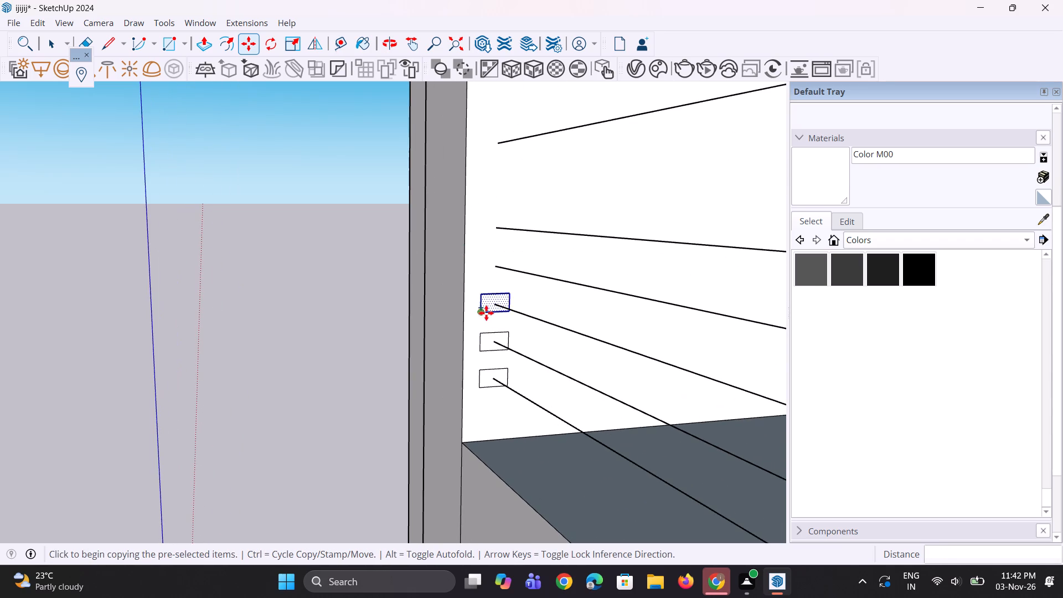
click(485, 276)
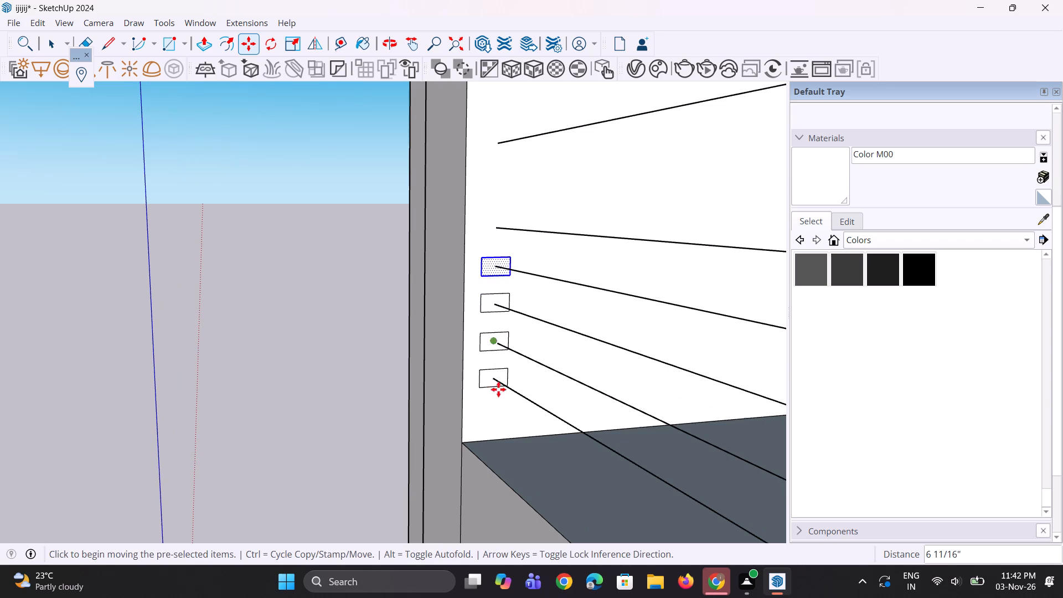
Copy the rectangle up about 6 3/4" onto the end of the fifth railing line from the bottom.
scroll(498, 394, down, 10)
scroll(467, 286, up, 5)
ctrl+scroll(517, 411, up, 3)
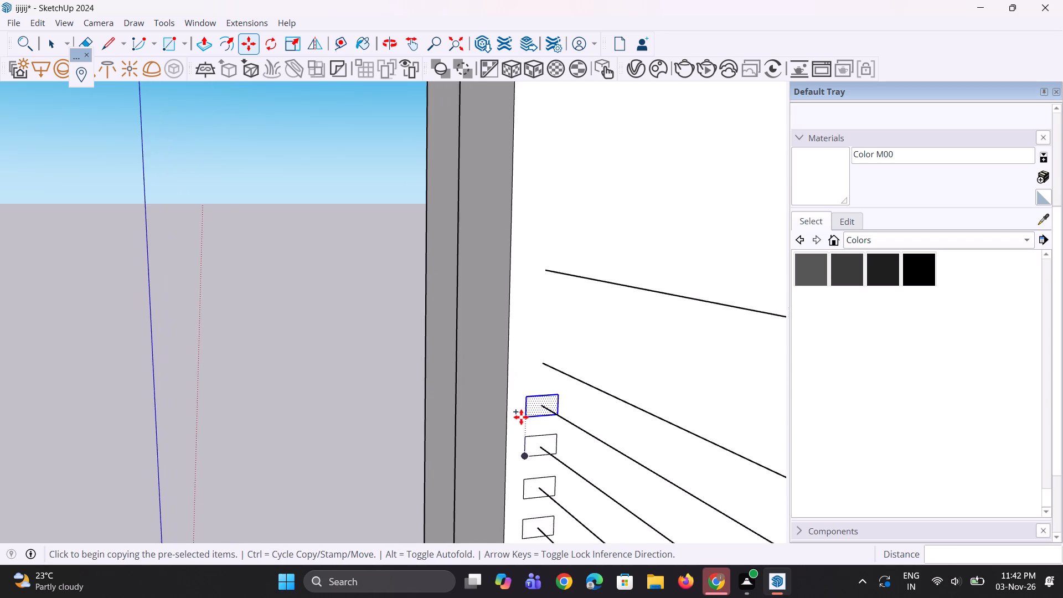
scroll(522, 417, up, 2)
click(527, 417)
click(520, 367)
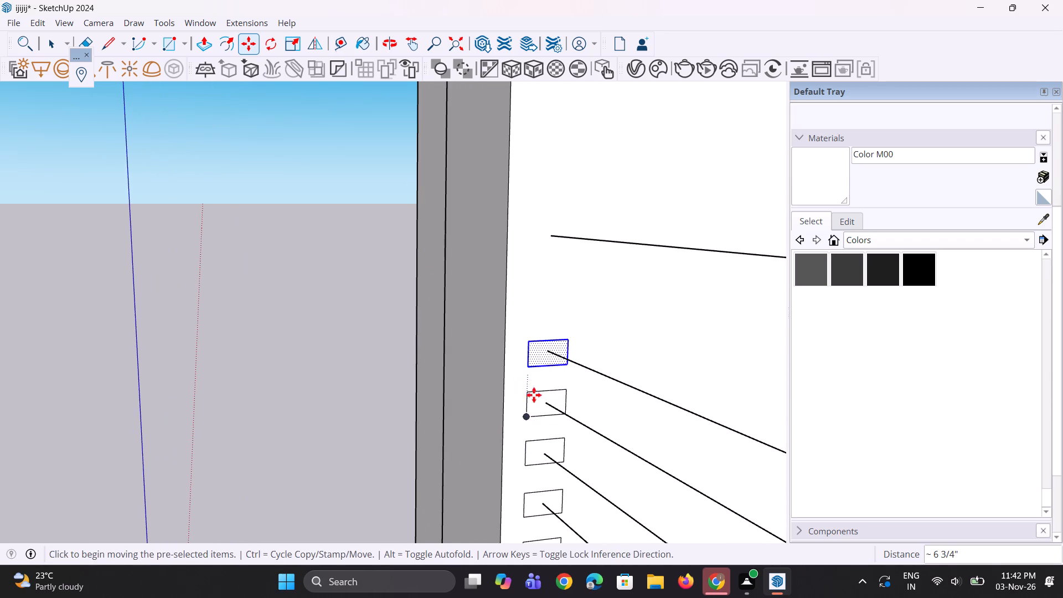
Copy the rectangle up about 1' 3" onto the end of this floor's top railing line.
scroll(531, 435, down, 10)
scroll(536, 360, up, 5)
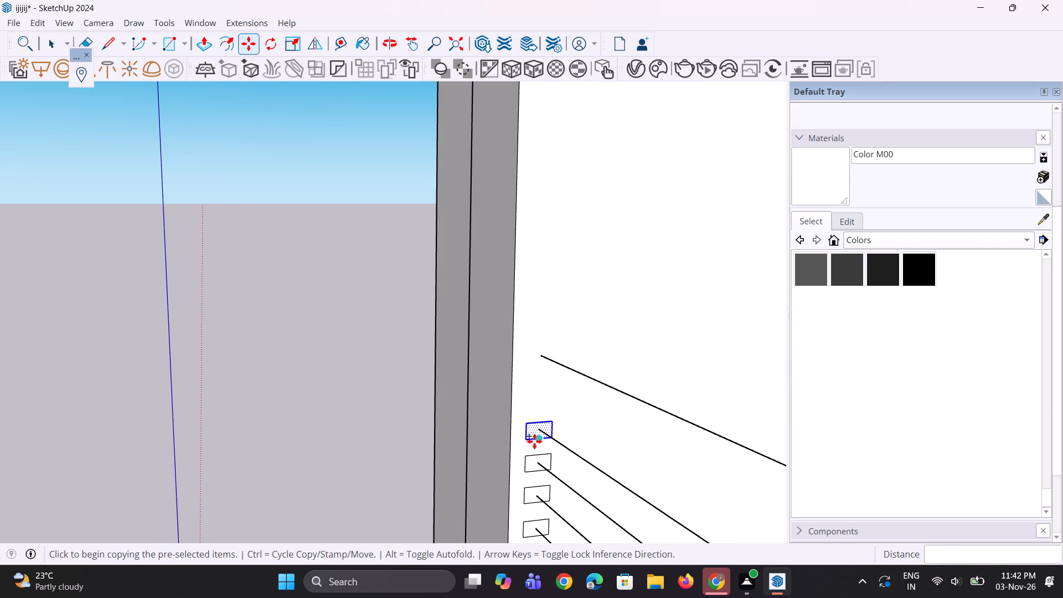
click(529, 440)
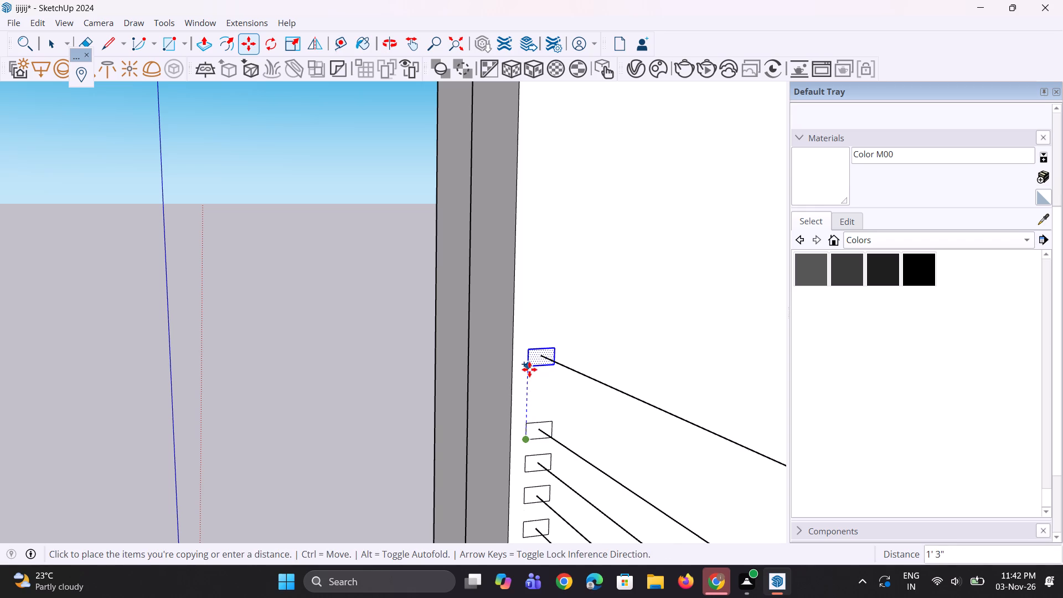
click(529, 368)
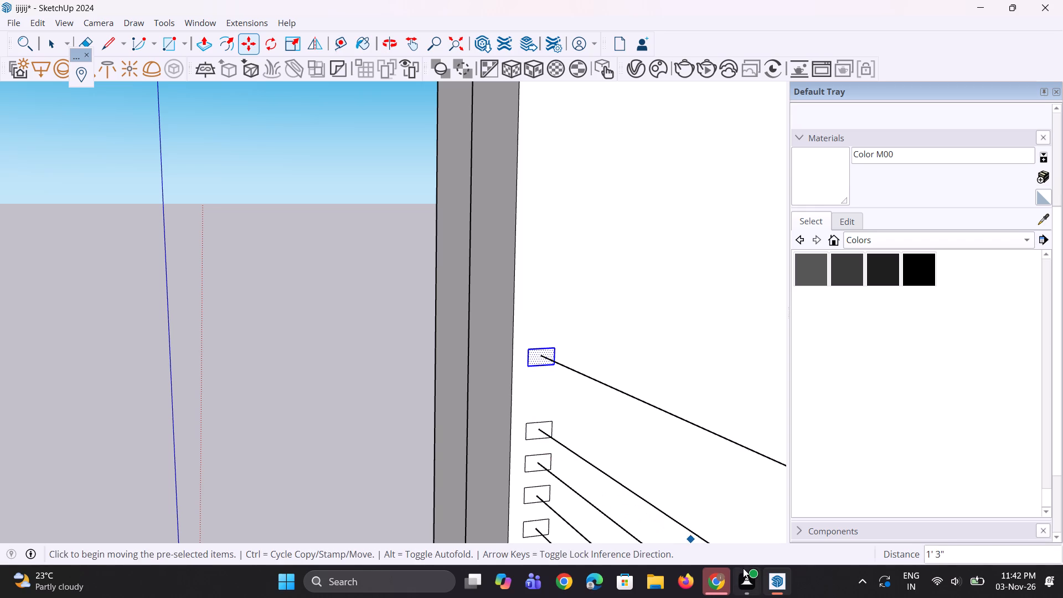
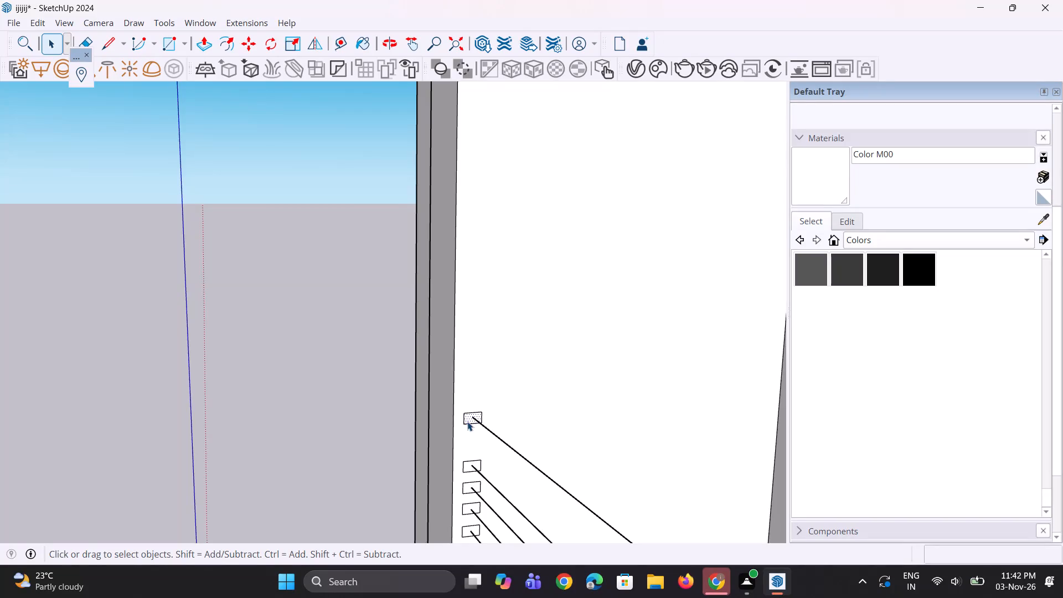
Copy the small rectangle from the lower compartment's top line up about 12' 5" onto the lowest line end of the compartment above.
scroll(466, 421, up, 3)
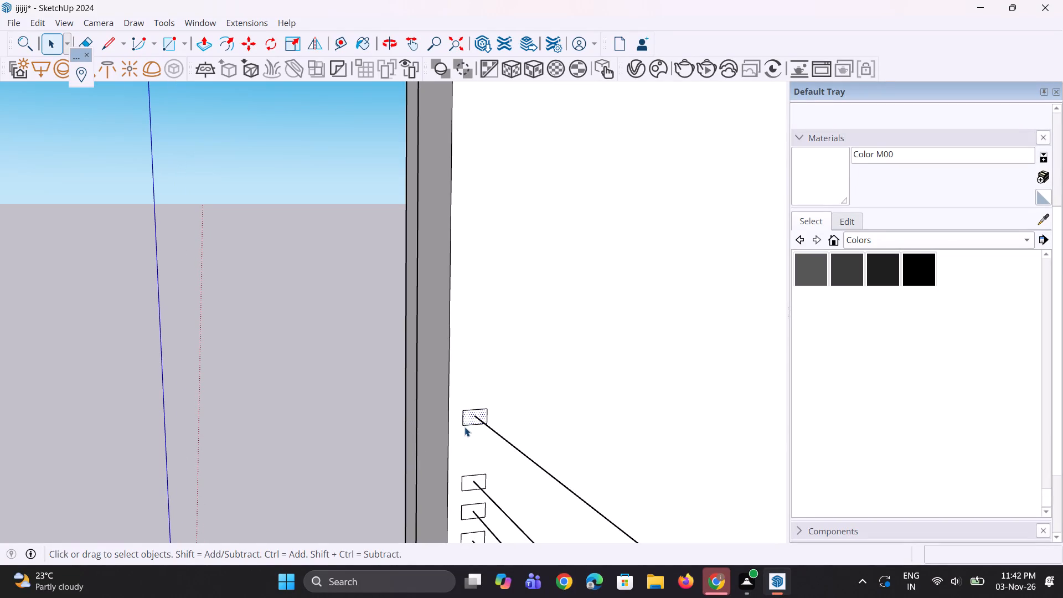
key(m)
scroll(446, 463, up, 3)
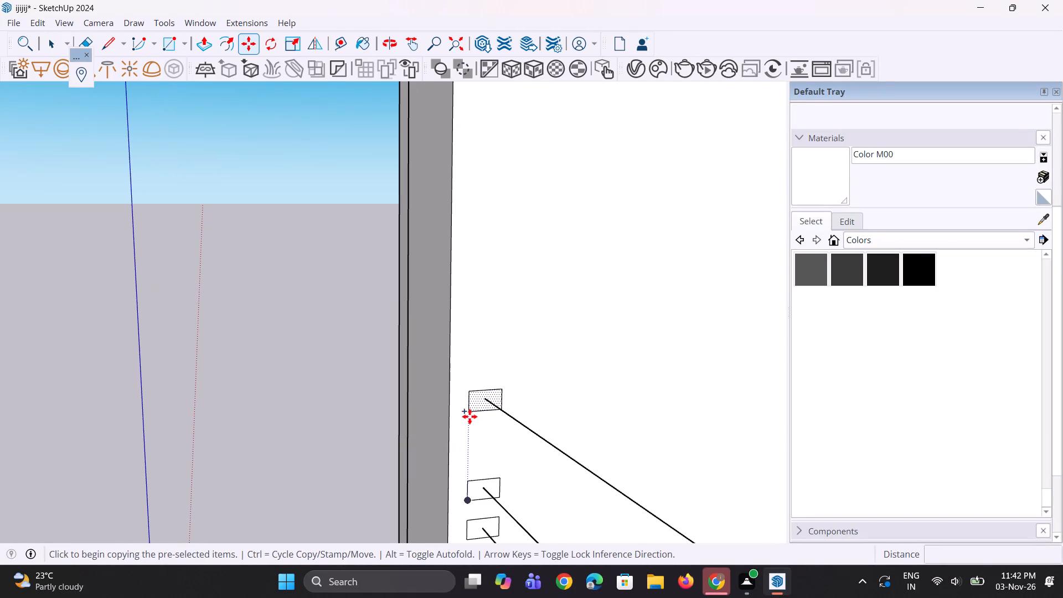
click(469, 414)
scroll(460, 347, down, 5)
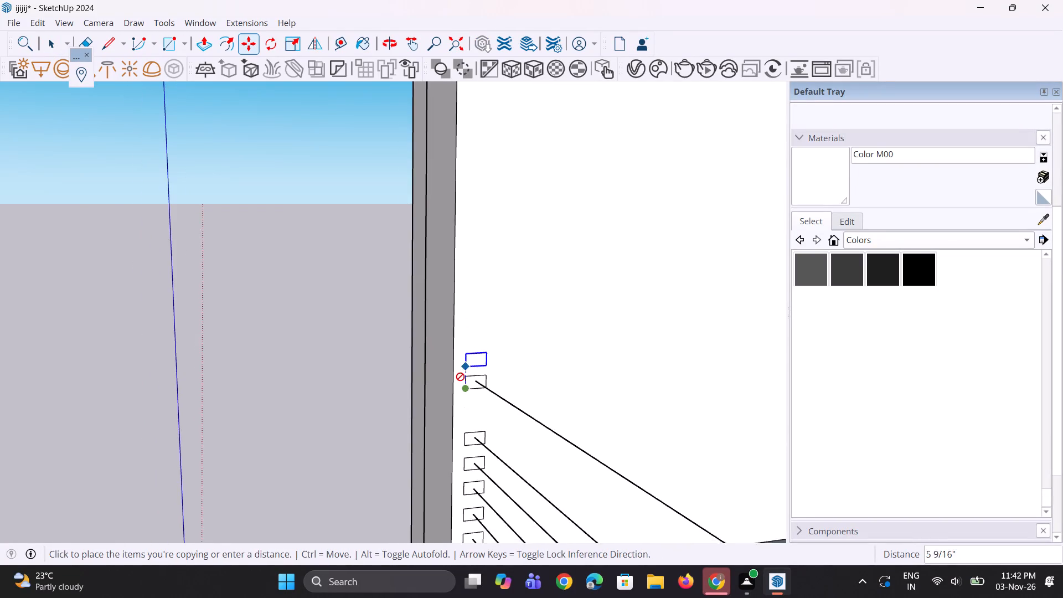
scroll(460, 377, down, 15)
scroll(444, 269, up, 4)
scroll(489, 244, up, 2)
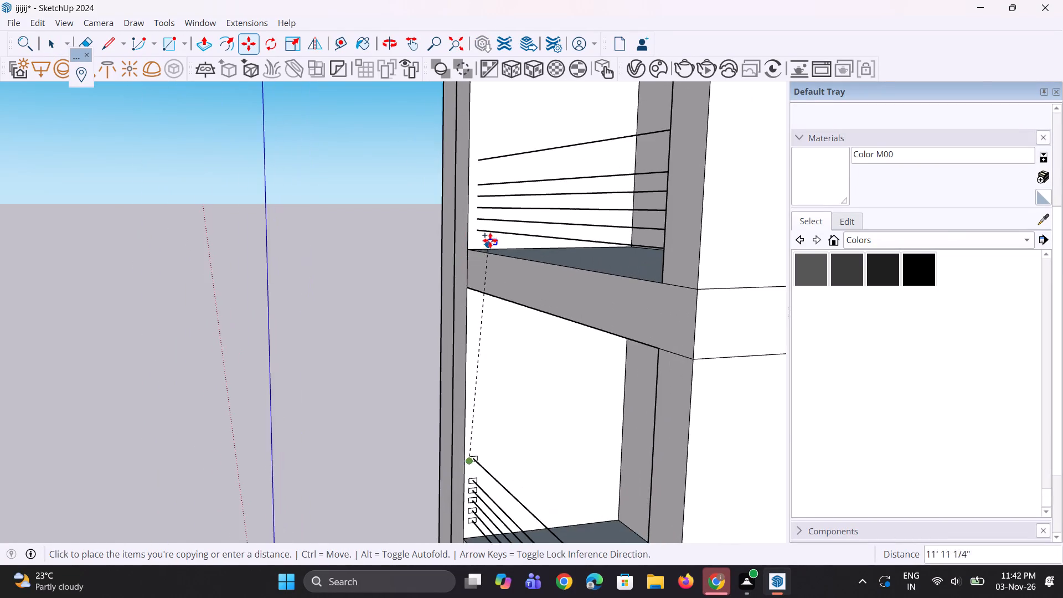
scroll(486, 237, up, 10)
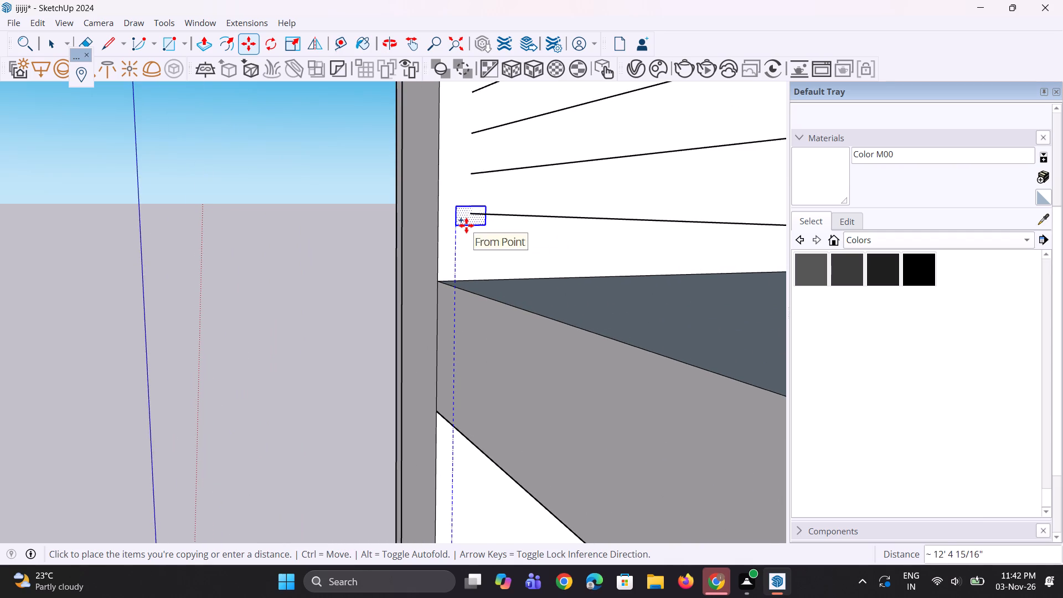
click(467, 222)
Copy the rectangle straight up onto the second and third line ends of this compartment, about 6 7/16" and 6 7/8" apart.
scroll(468, 399, down, 9)
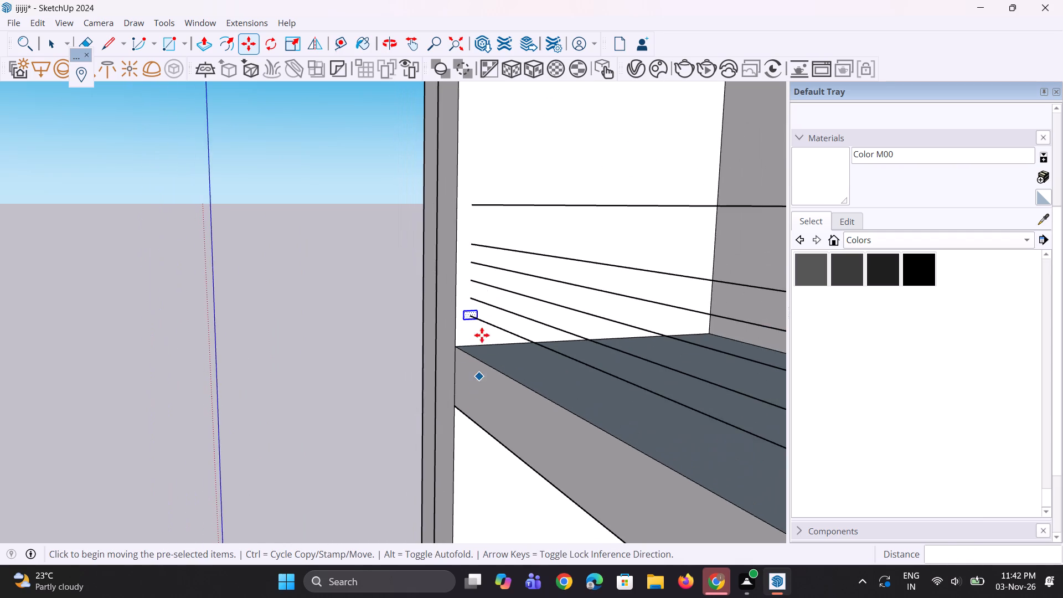
scroll(475, 281, up, 3)
ctrl+scroll(474, 331, up, 5)
click(452, 335)
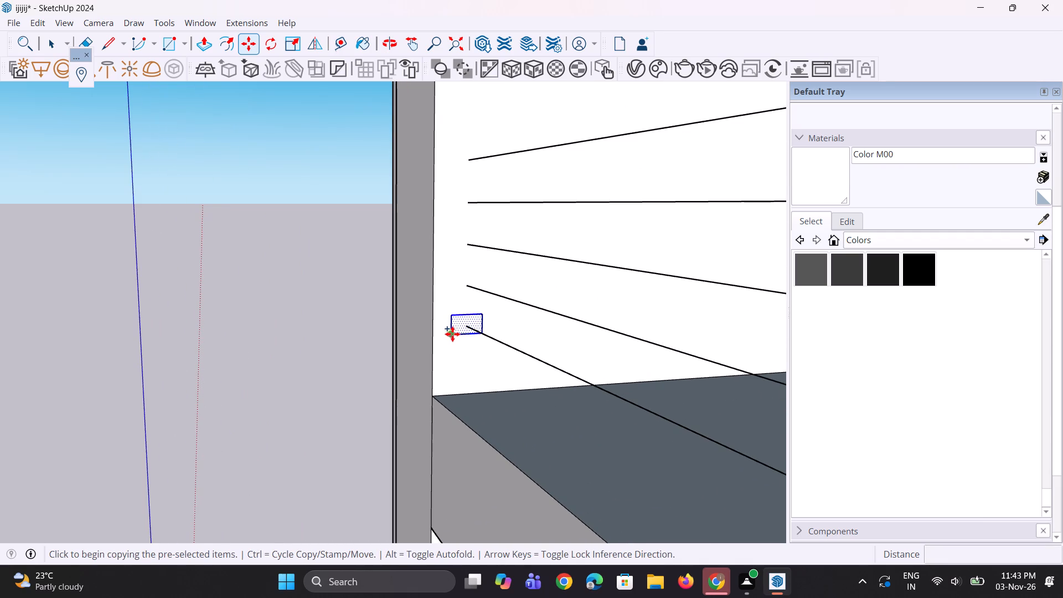
click(452, 297)
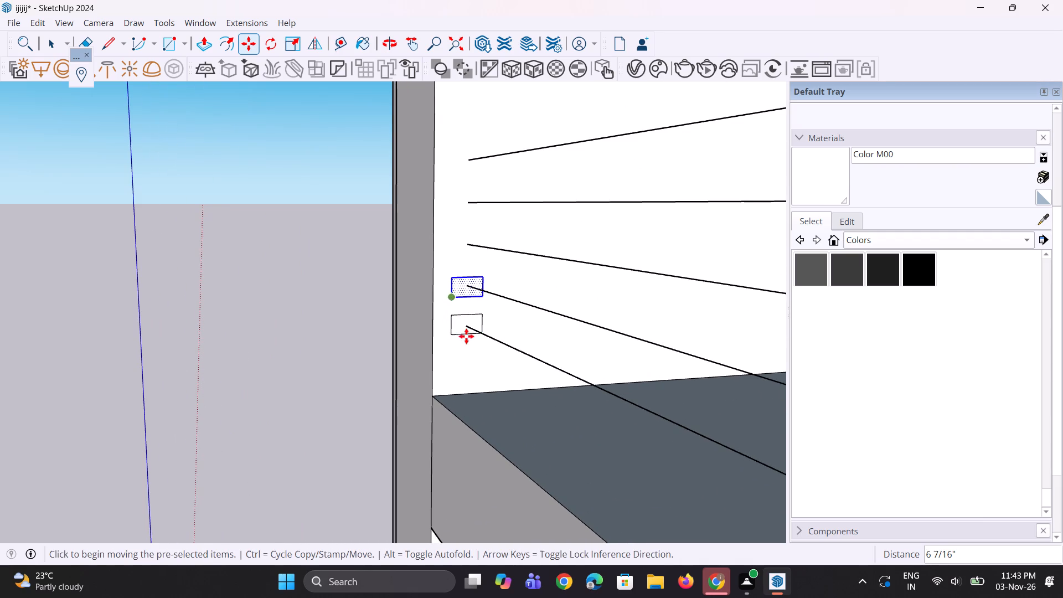
scroll(478, 414, down, 10)
scroll(461, 326, up, 10)
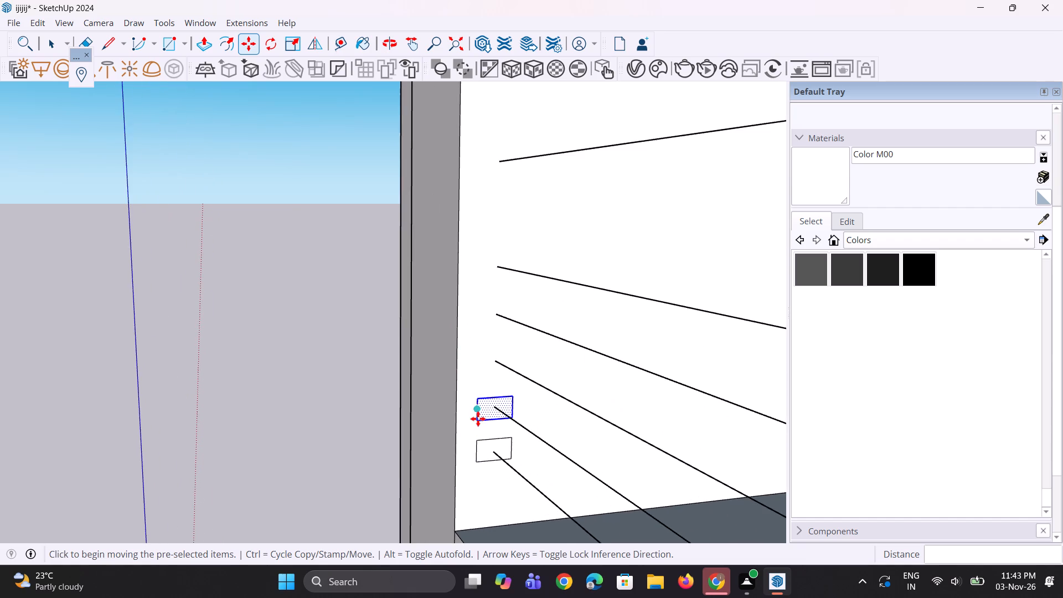
scroll(478, 419, up, 2)
click(478, 419)
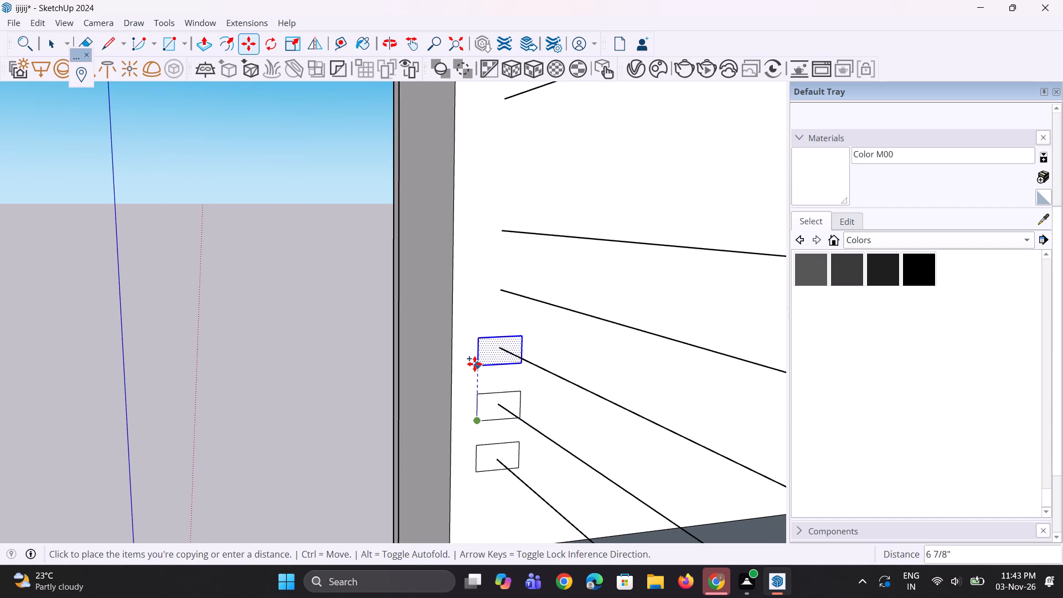
click(474, 363)
Copy the rectangle straight up onto the fourth and fifth line ends, about 6 7/8" and 6 13/16" apart.
scroll(461, 478, down, 11)
scroll(471, 399, up, 4)
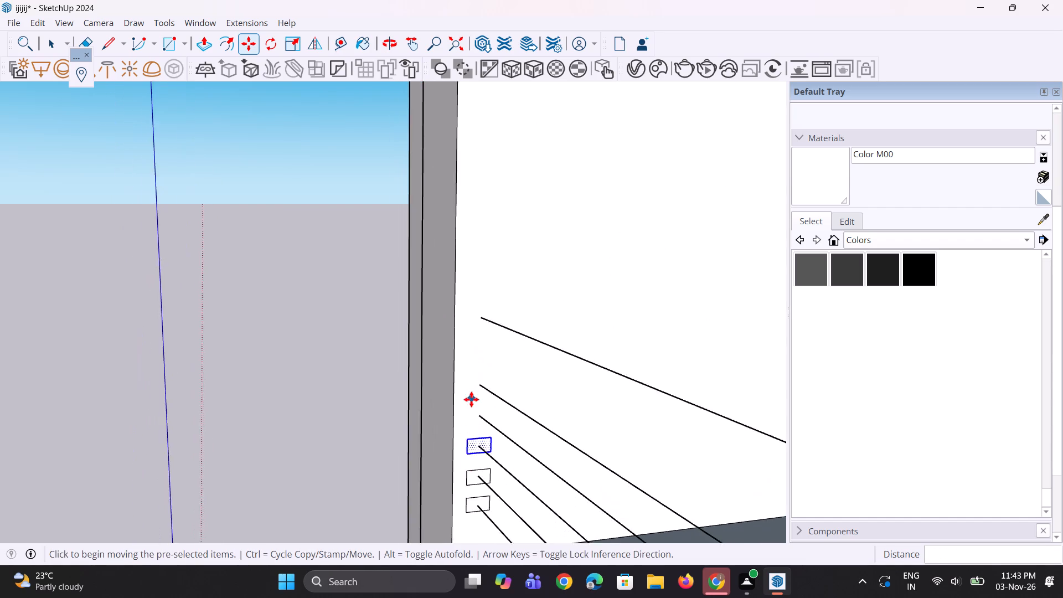
scroll(471, 399, up, 6)
click(465, 472)
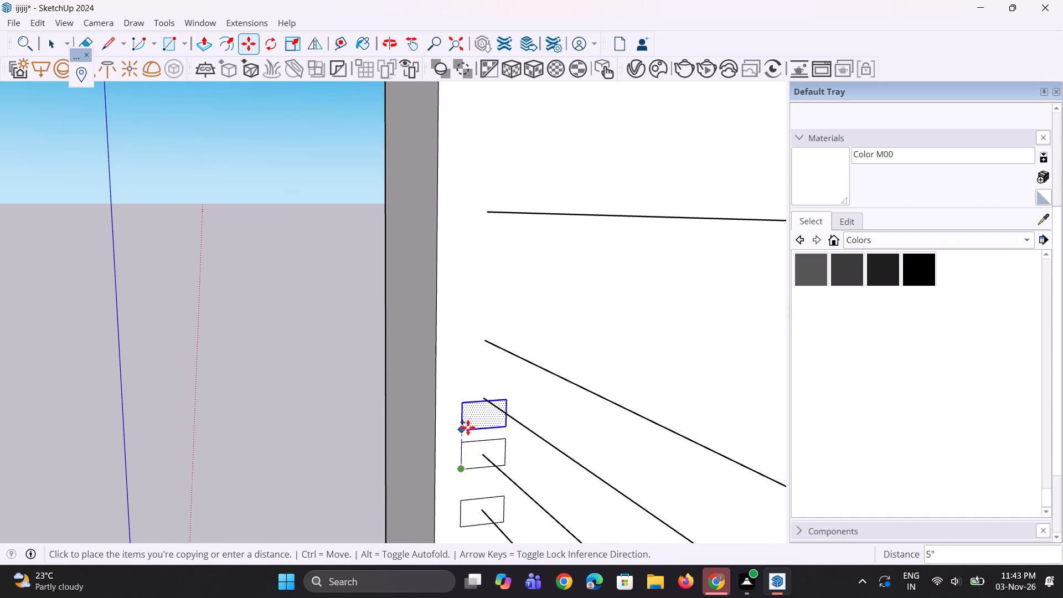
click(468, 414)
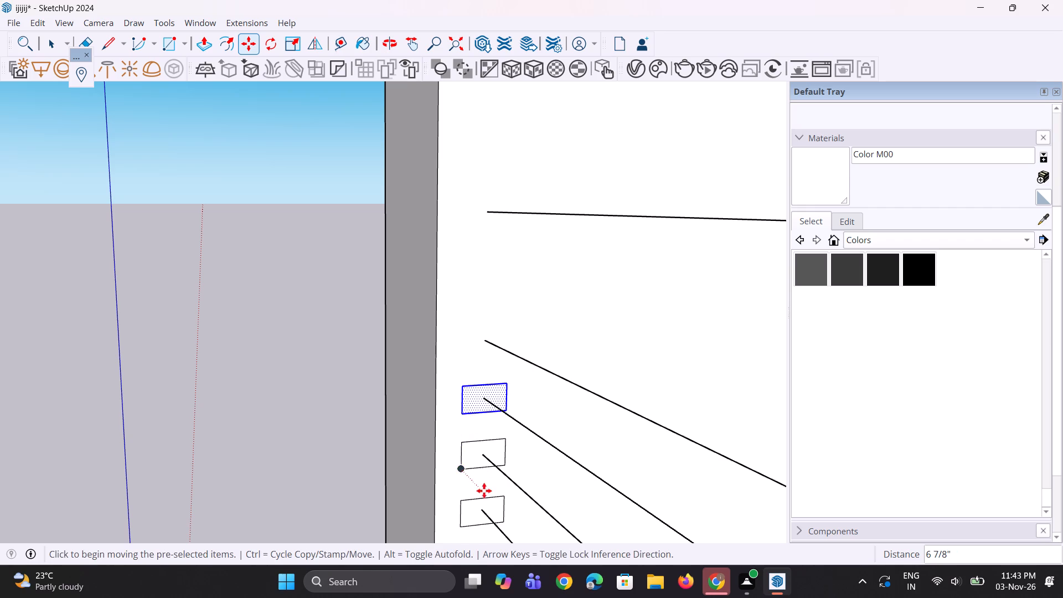
scroll(484, 491, down, 5)
scroll(479, 411, up, 3)
scroll(476, 466, up, 3)
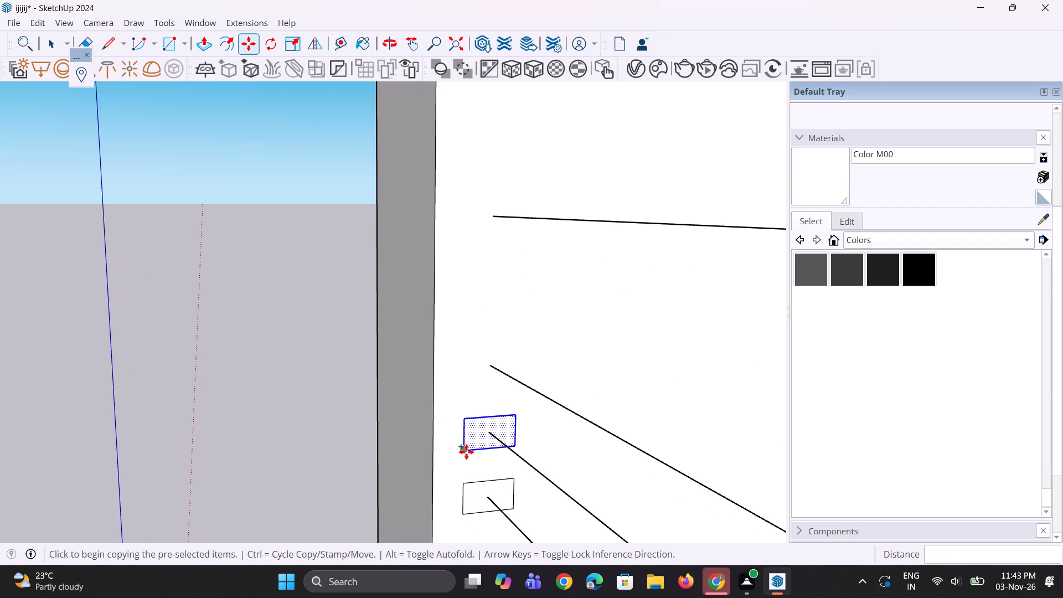
click(466, 452)
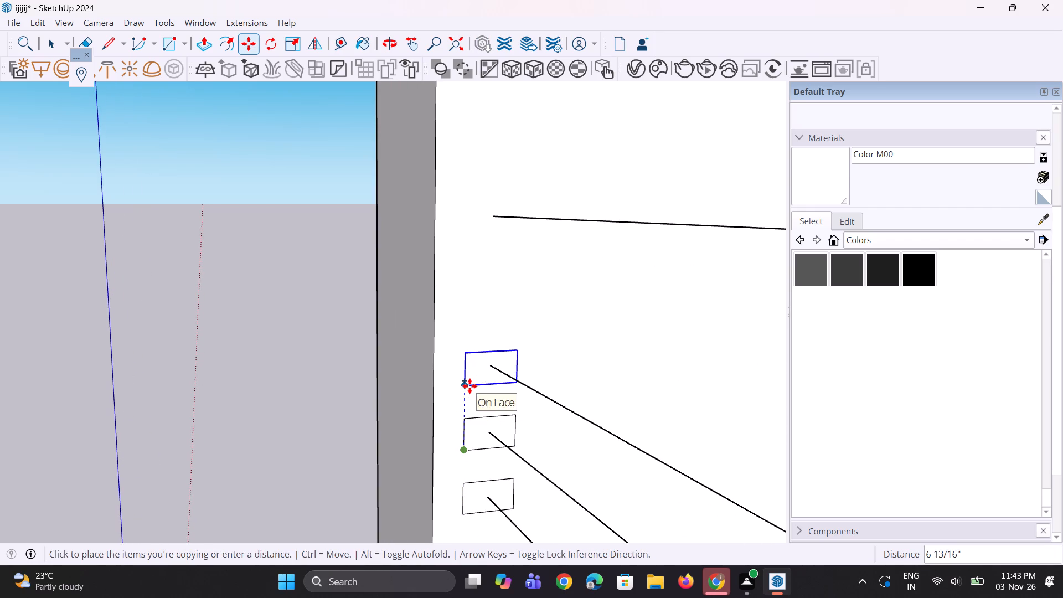
click(469, 386)
Copy the rectangle about 1' 3" straight up onto the compartment's topmost line end.
scroll(452, 496, down, 5)
scroll(466, 427, up, 2)
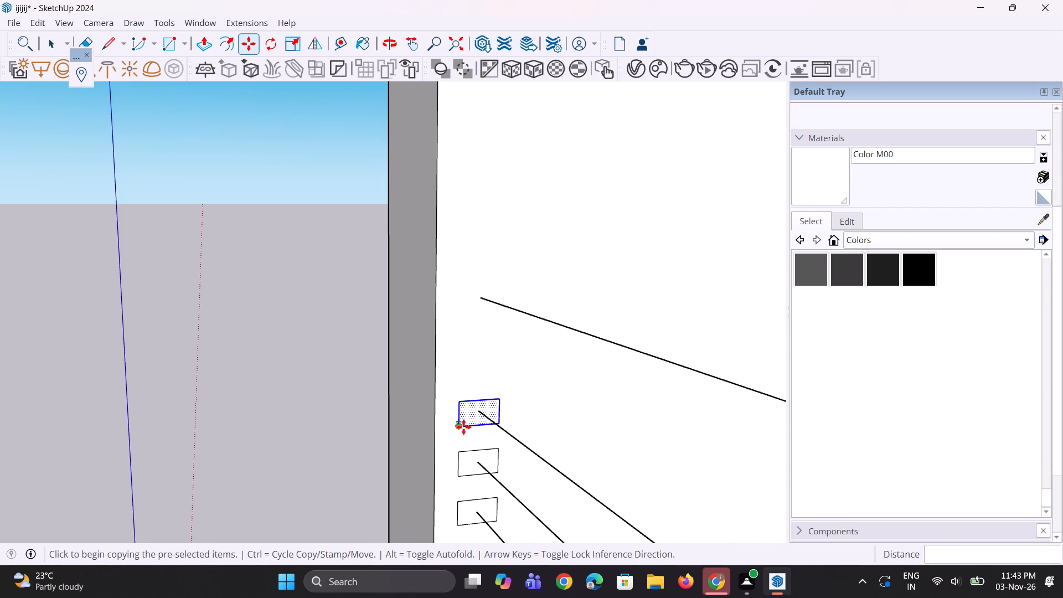
click(463, 427)
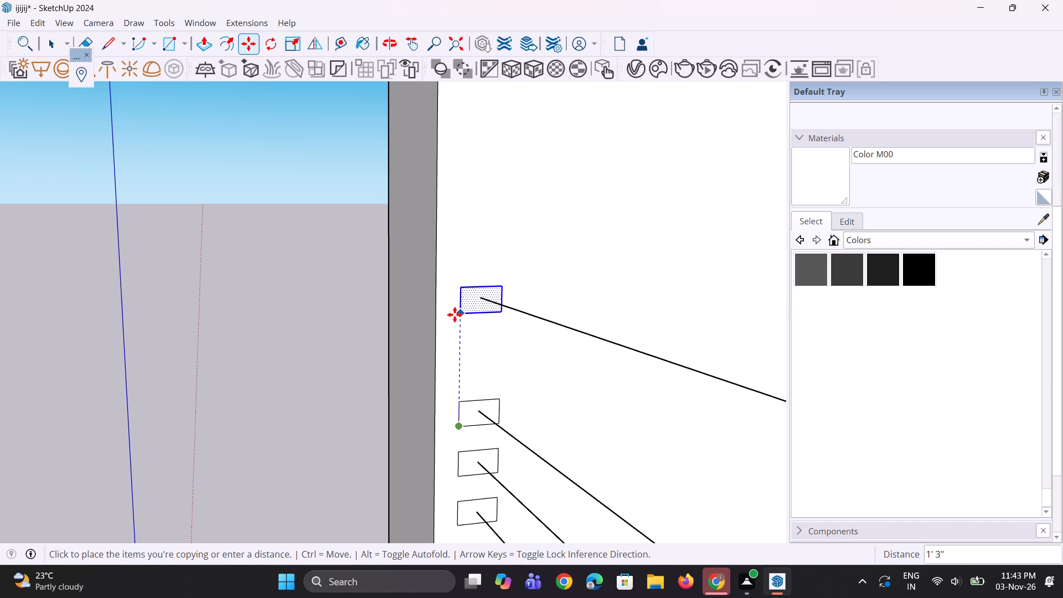
click(455, 315)
Copy the top rectangle about 12' 8" onto the lowest line end on the white side wall of the recess above.
scroll(409, 468, down, 5)
scroll(456, 465, down, 16)
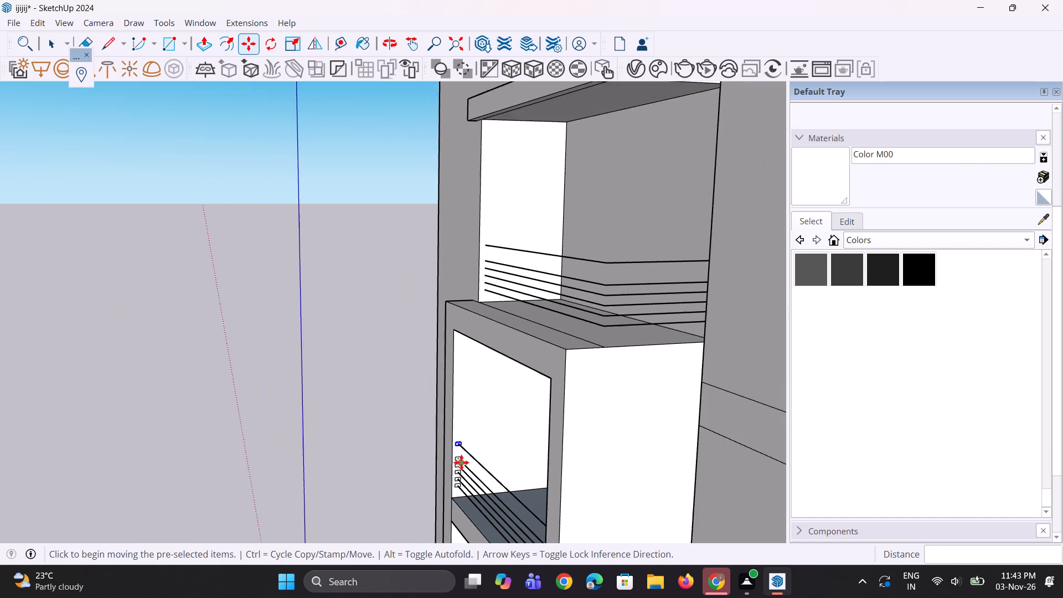
scroll(458, 455, up, 14)
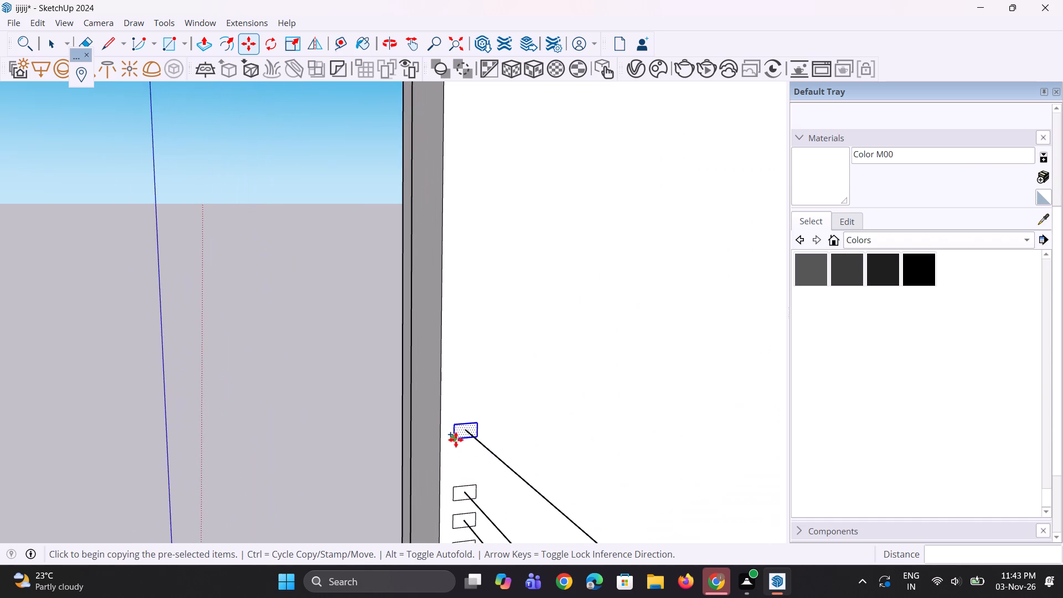
click(456, 440)
scroll(448, 379, down, 16)
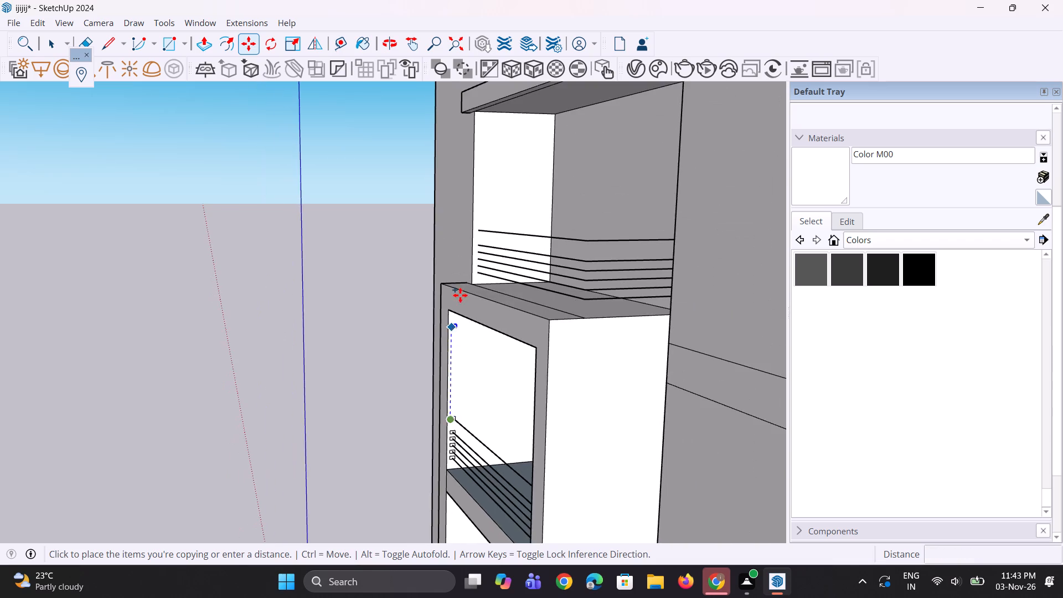
scroll(460, 295, up, 11)
scroll(500, 256, up, 6)
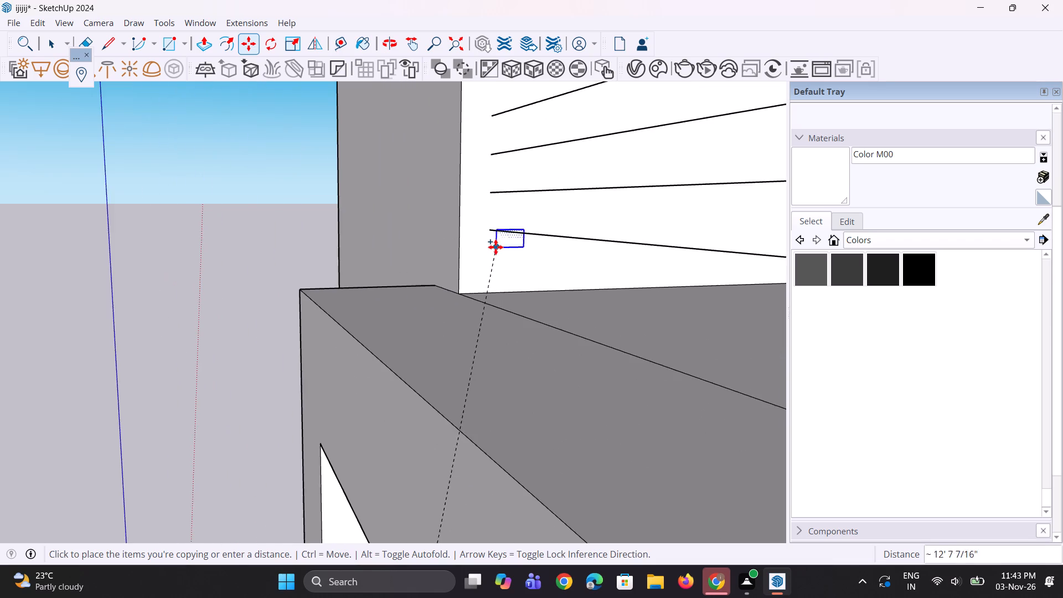
scroll(492, 243, up, 2)
click(476, 241)
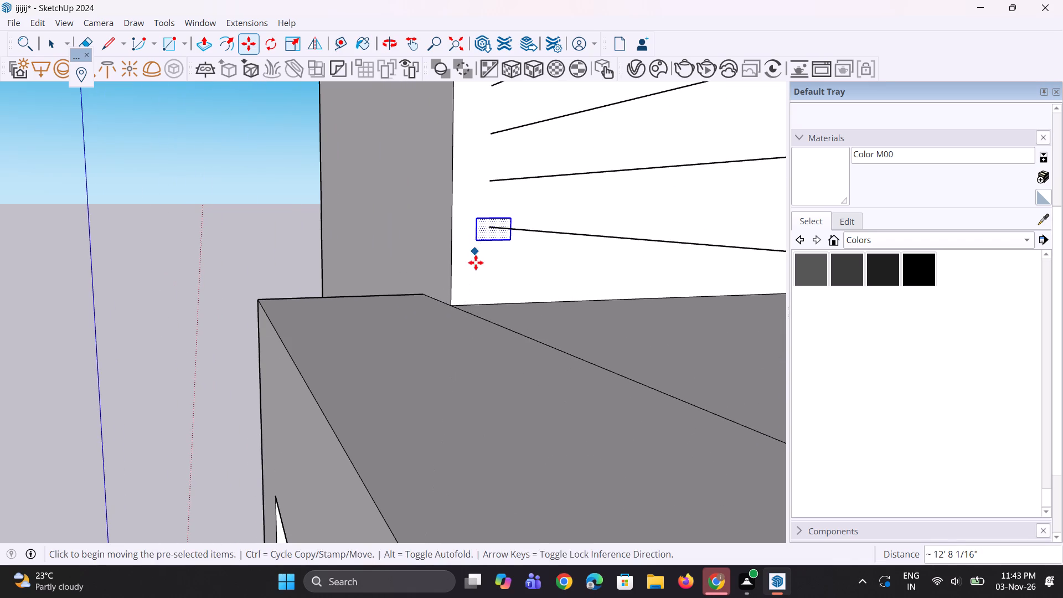
Copy the rectangle straight up onto the recess's second and third line ends, about 7 3/16" and 6 1/2" apart.
middle_drag(478, 271, 510, 341)
scroll(514, 342, up, 1)
scroll(504, 426, down, 6)
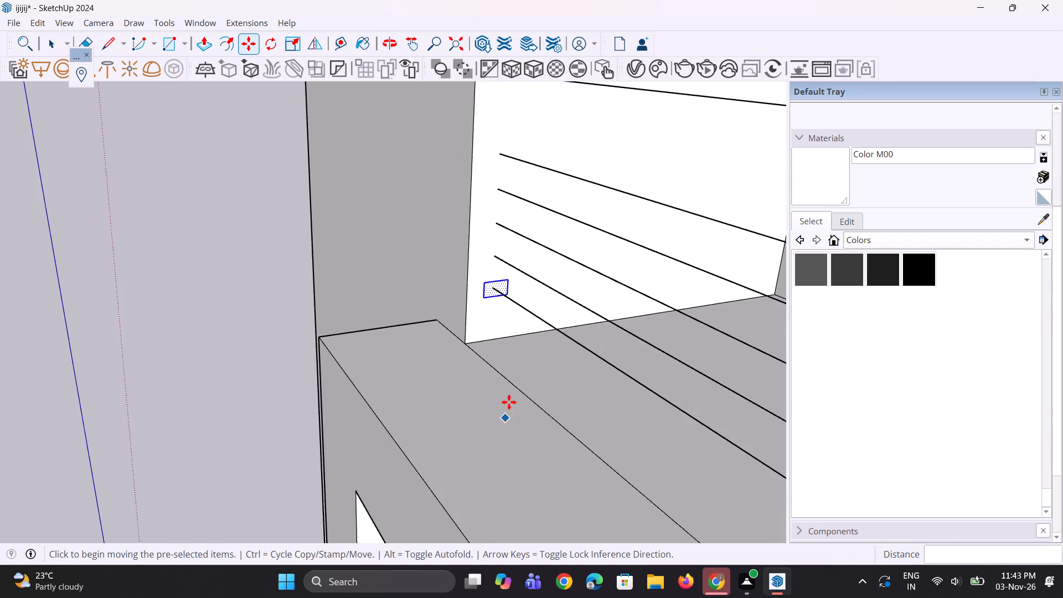
scroll(509, 402, down, 5)
scroll(500, 286, up, 9)
scroll(489, 357, up, 3)
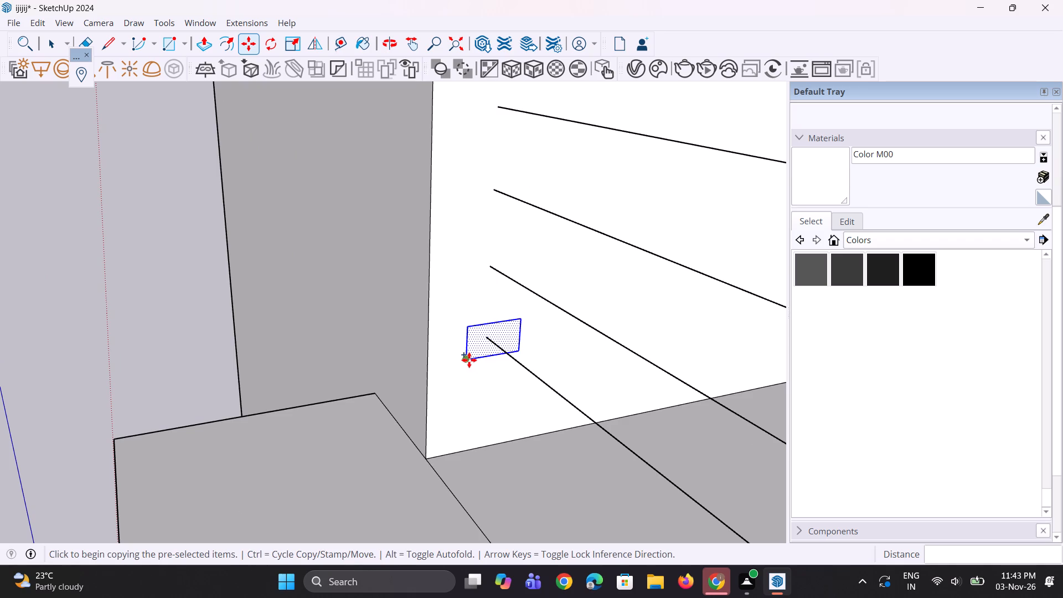
click(468, 360)
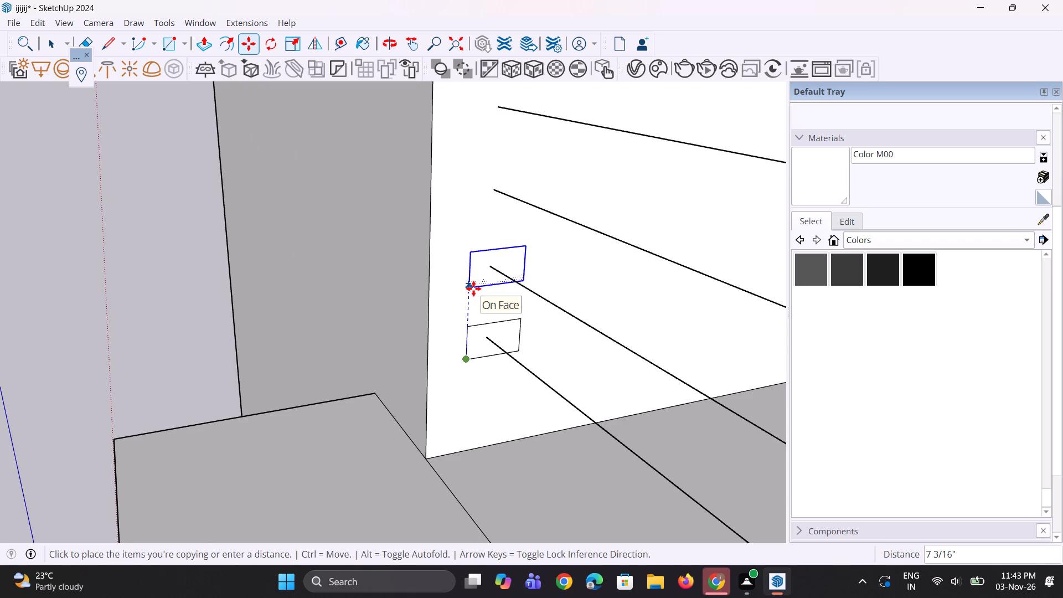
click(473, 288)
scroll(387, 368, down, 10)
scroll(422, 309, up, 4)
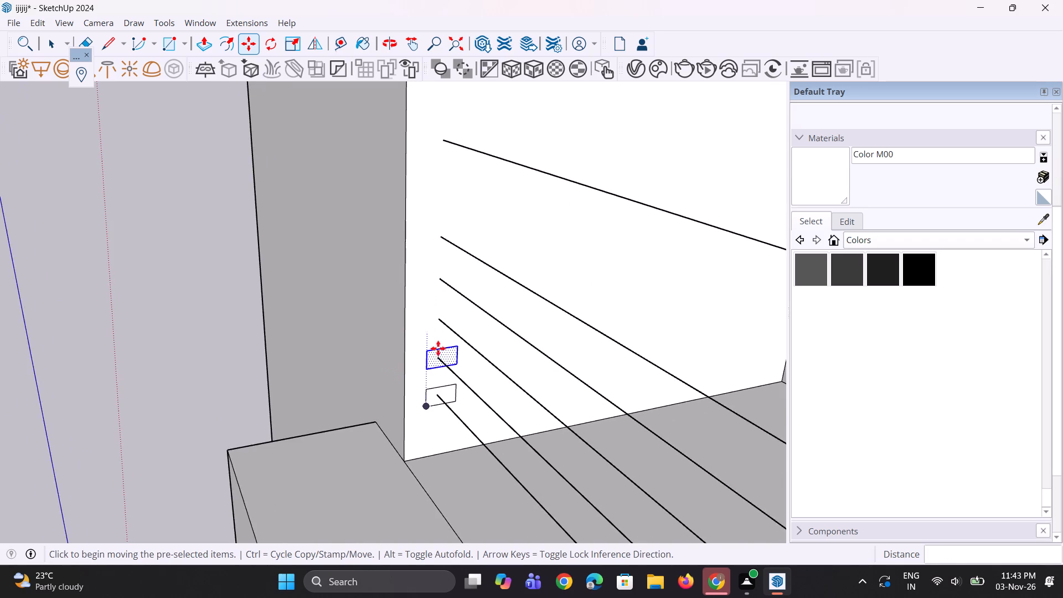
scroll(436, 374, up, 3)
click(427, 367)
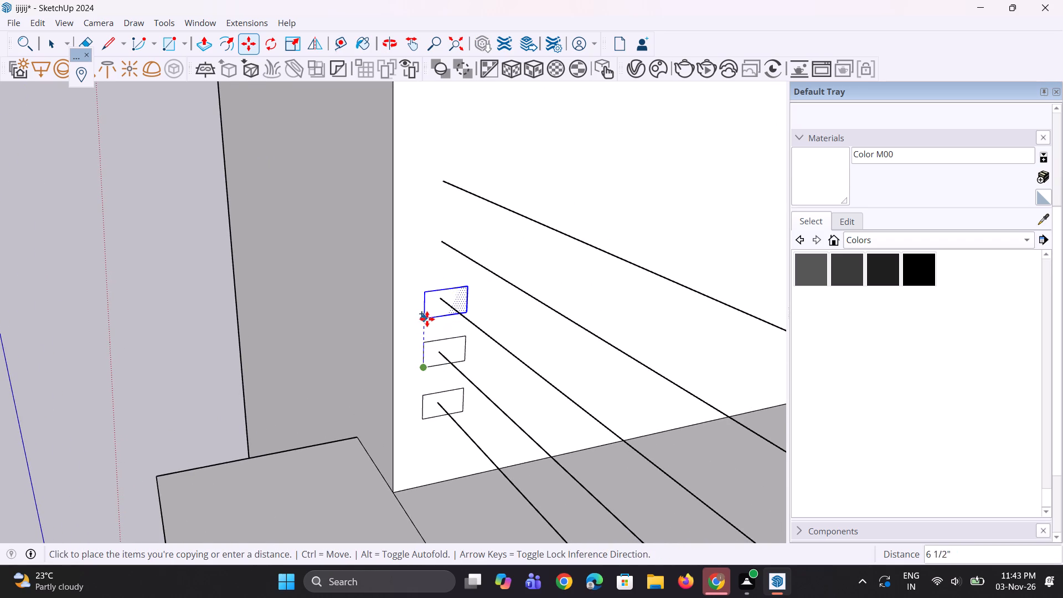
click(425, 317)
Copy the rectangle straight up onto the recess's fourth and fifth line ends, each about 7" above the previous one.
scroll(410, 405, down, 5)
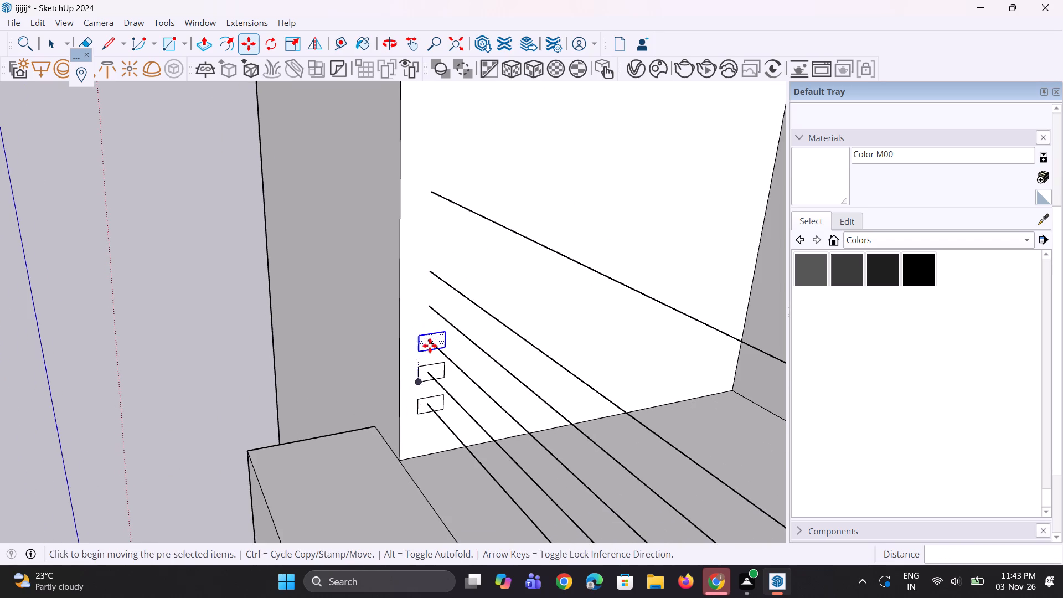
scroll(430, 347, up, 2)
click(420, 354)
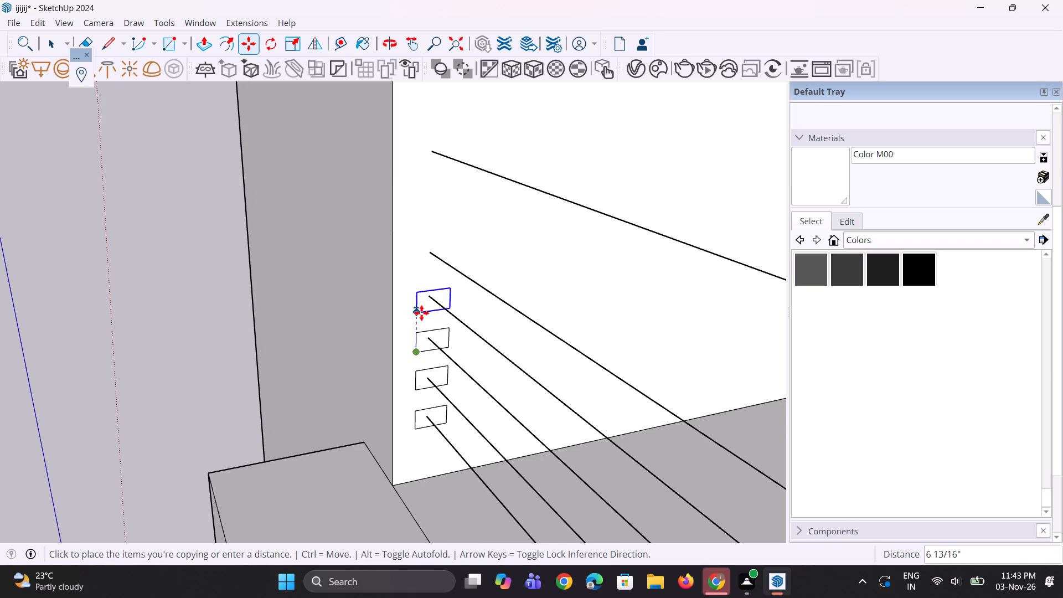
click(421, 308)
scroll(380, 429, down, 4)
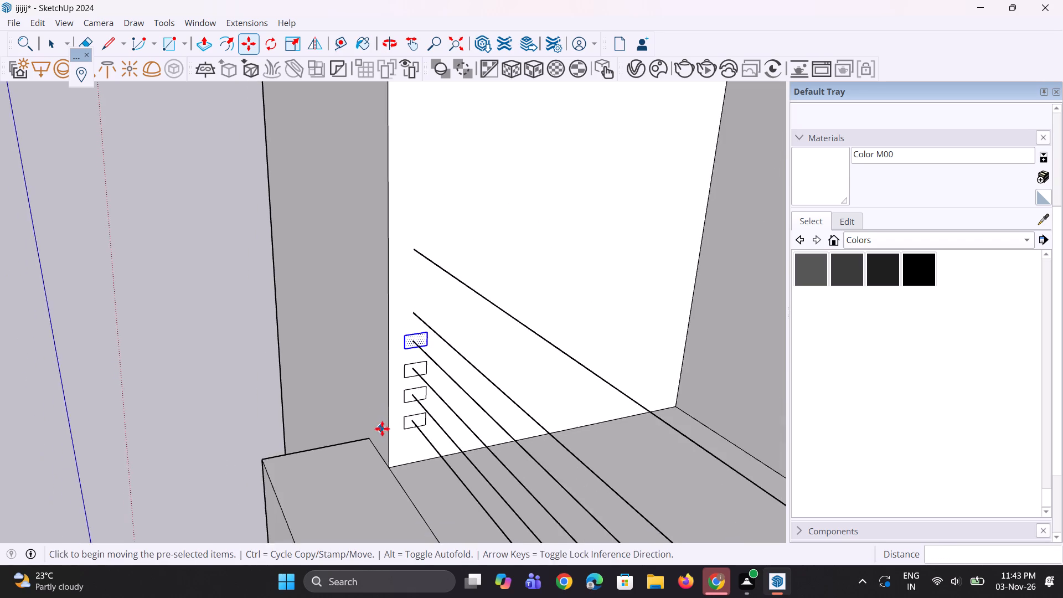
scroll(400, 417, down, 4)
scroll(412, 362, up, 11)
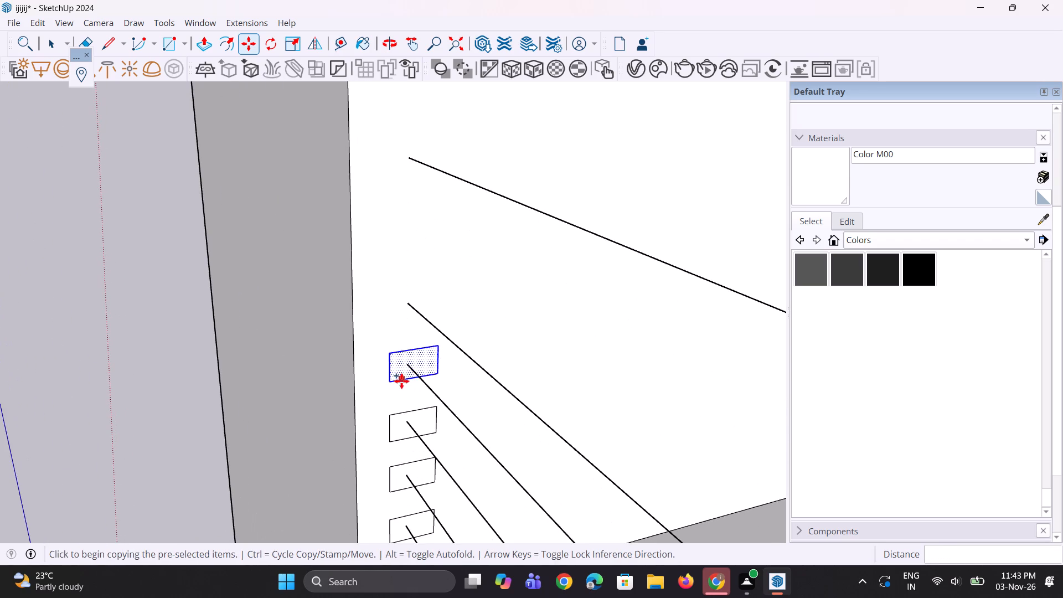
click(395, 382)
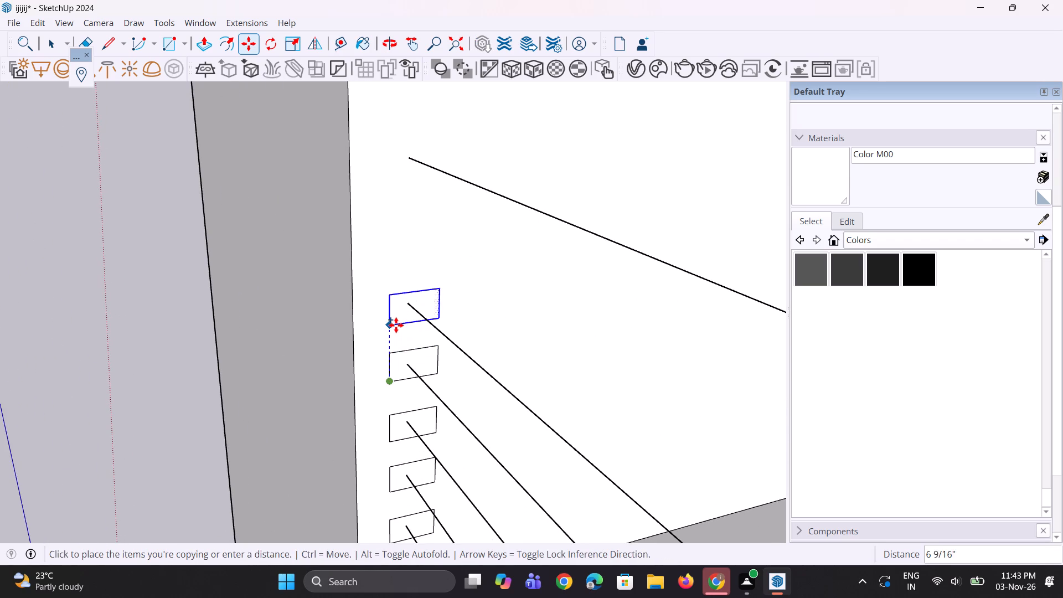
click(395, 321)
Copy the rectangle straight up onto the recess's topmost line end and finish copying.
scroll(385, 423, down, 5)
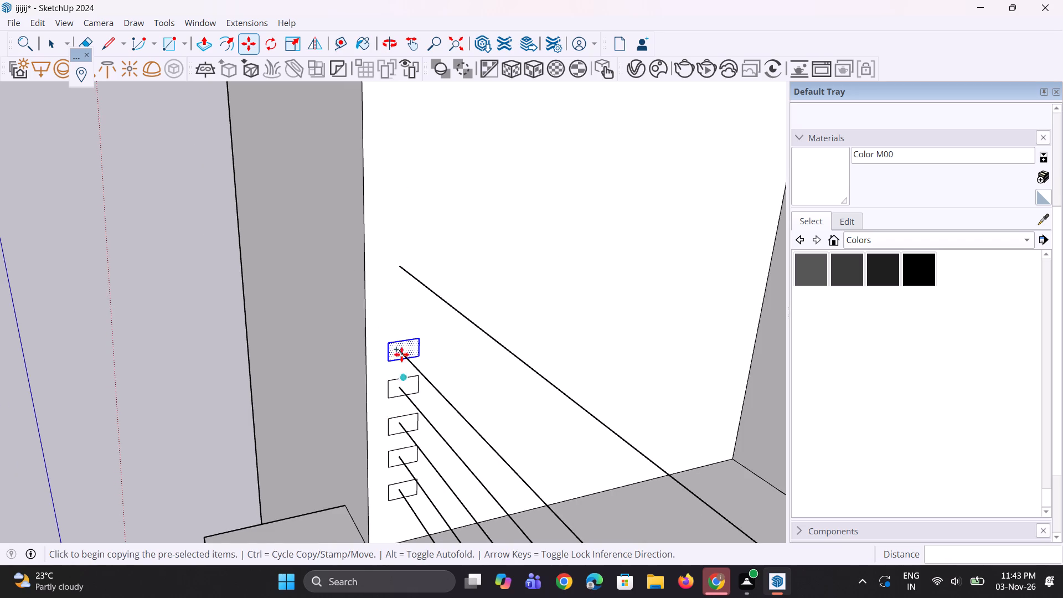
scroll(401, 339, down, 5)
scroll(396, 349, up, 3)
click(394, 354)
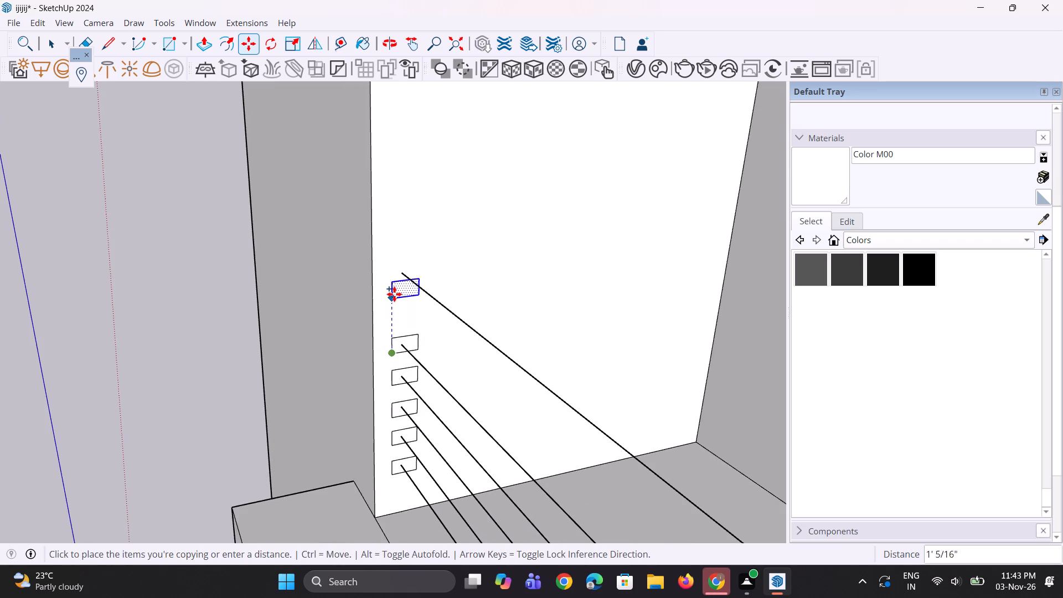
click(394, 282)
key(c)
scroll(377, 382, down, 5)
key(v)
key(space)
key(space)
scroll(389, 390, down, 3)
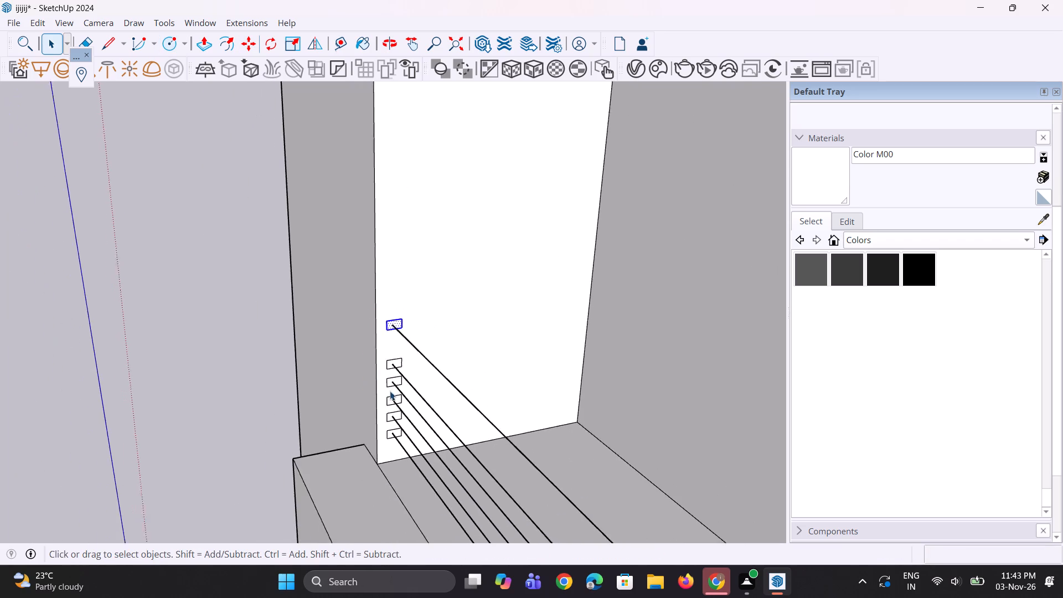
Push/Pull the lowest rectangle in the tower's bottom recess about 18' 3 13/16" along its line to the opposite end wall.
scroll(390, 391, down, 2)
key(space)
key(space)
scroll(406, 385, down, 6)
key(space)
click(260, 342)
scroll(363, 360, down, 6)
middle_drag(432, 456, 533, 396)
scroll(445, 318, down, 4)
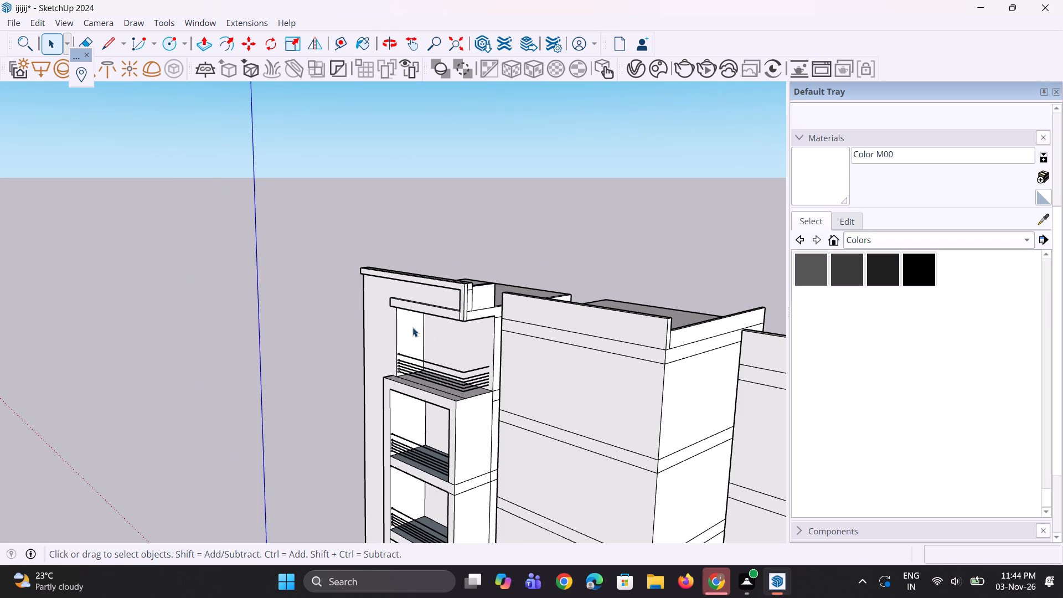
scroll(412, 323, down, 3)
scroll(385, 483, up, 4)
scroll(403, 291, down, 10)
scroll(392, 409, up, 2)
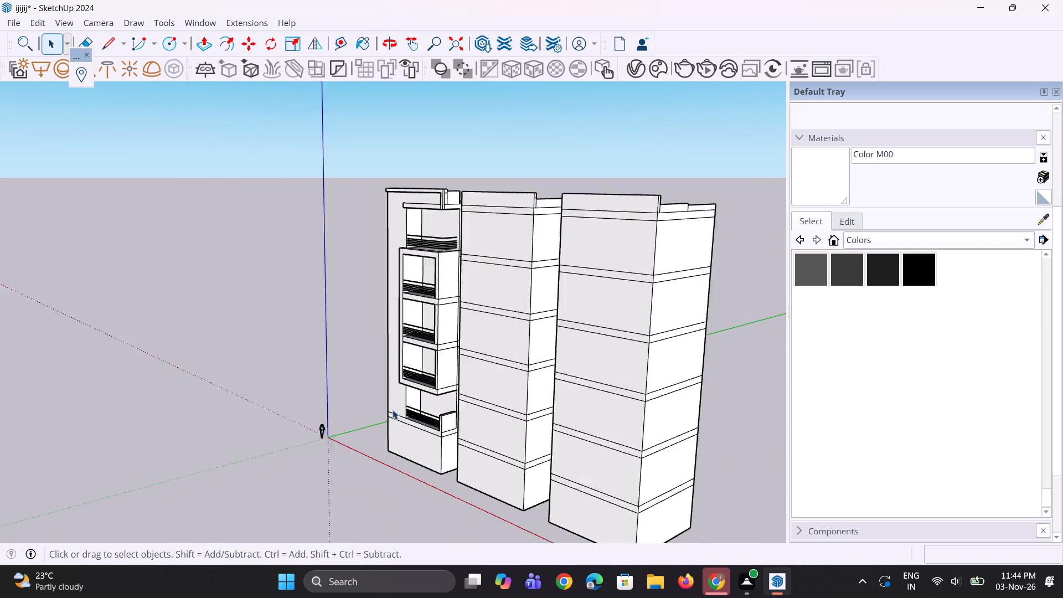
scroll(393, 410, up, 2)
scroll(429, 441, up, 19)
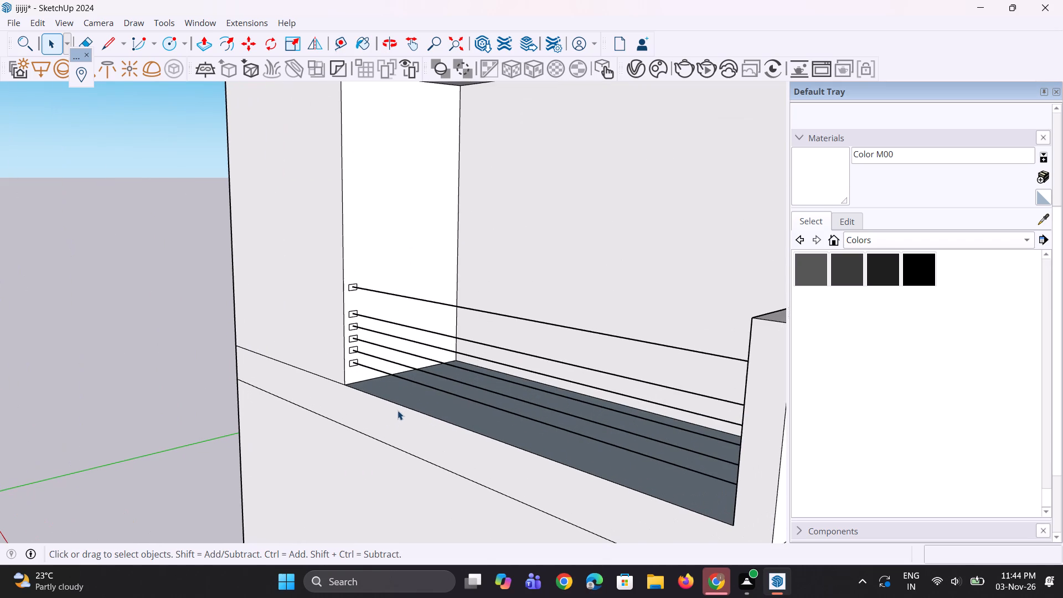
key(p)
scroll(385, 429, up, 6)
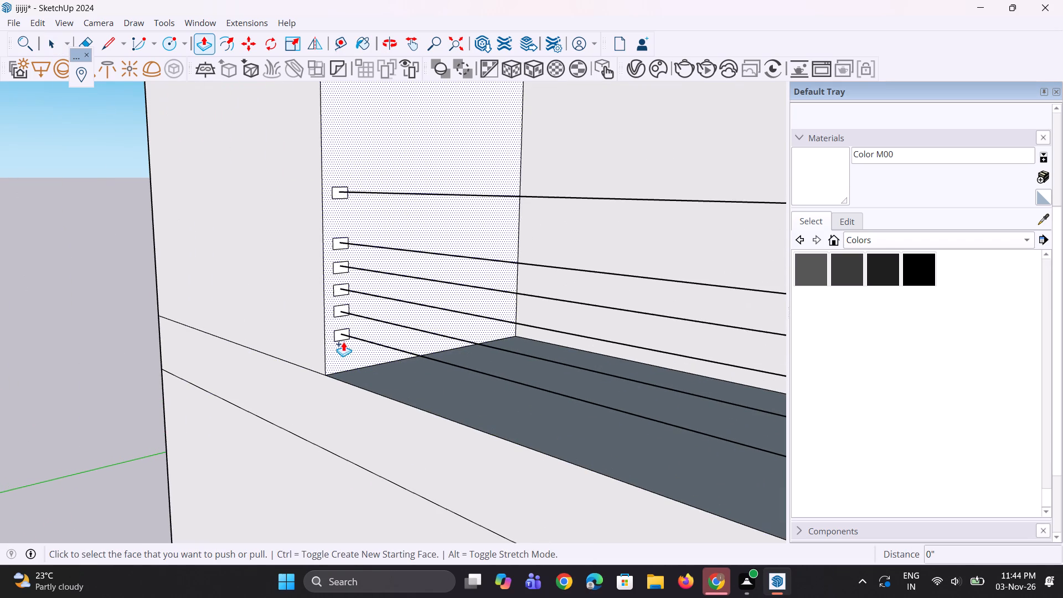
click(343, 337)
scroll(433, 372, down, 11)
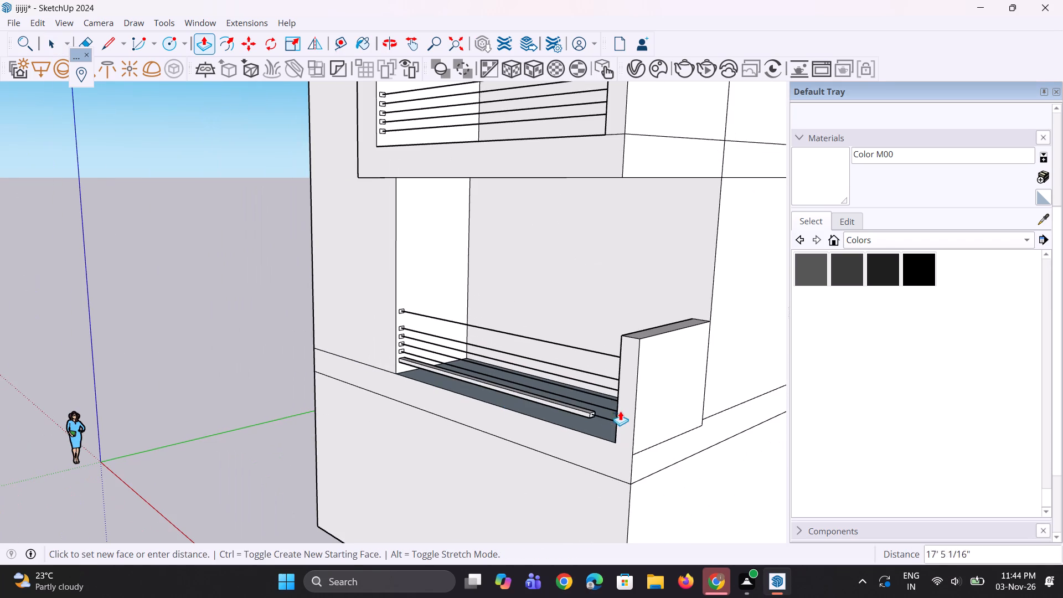
click(621, 386)
Repeat the same extrusion on the second and third rectangles from the bottom in the bottom recess.
scroll(409, 411, up, 3)
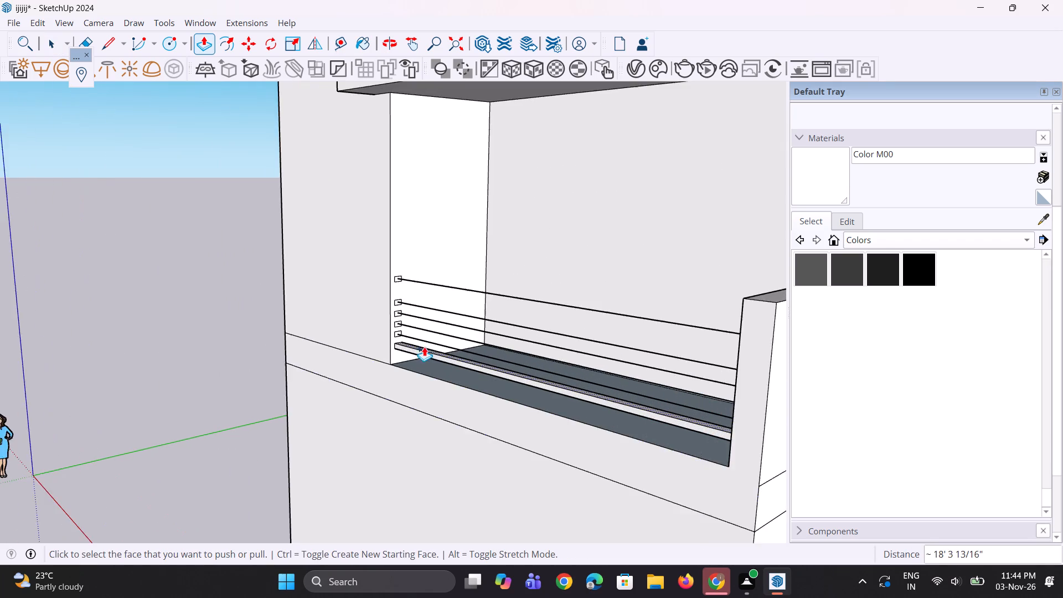
scroll(396, 340, up, 11)
double_click(401, 334)
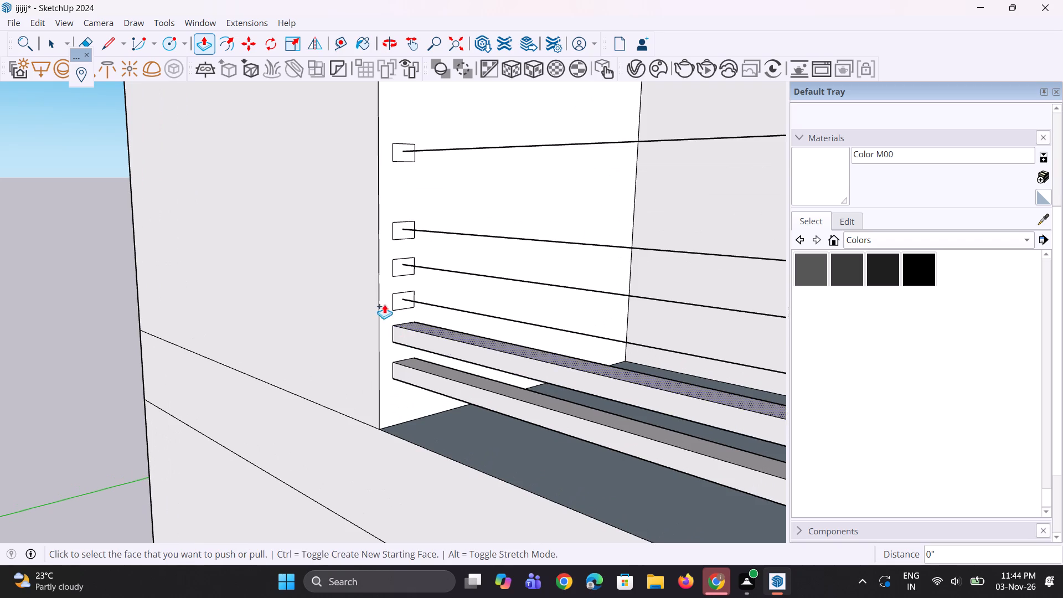
scroll(388, 297, up, 6)
double_click(407, 308)
Repeat the same extrusion on the fourth, fifth and topmost rectangles to complete the bottom recess's railing.
scroll(369, 414, down, 2)
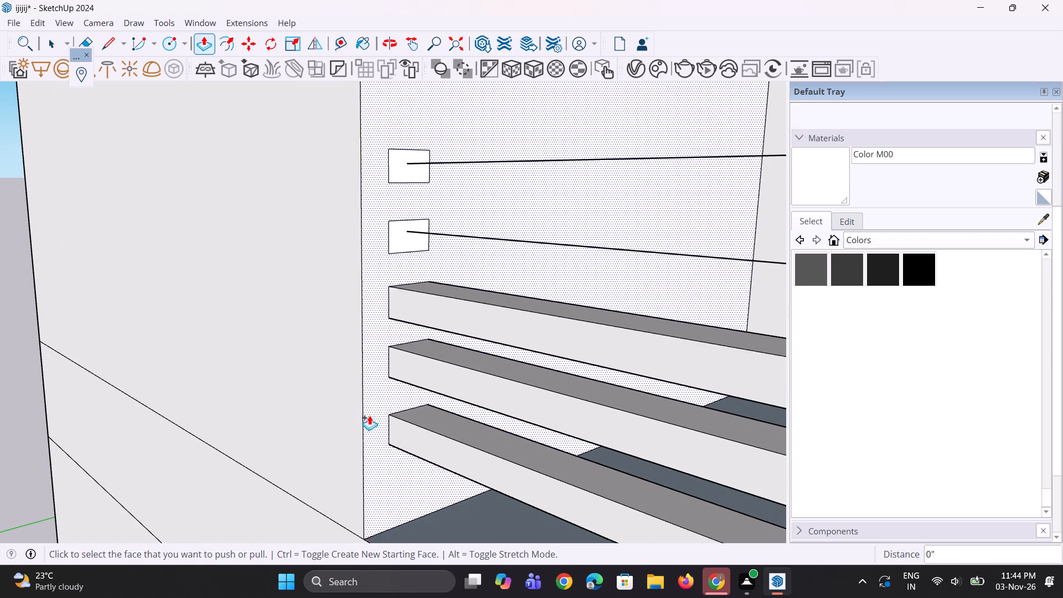
scroll(369, 415, down, 9)
scroll(397, 352, up, 6)
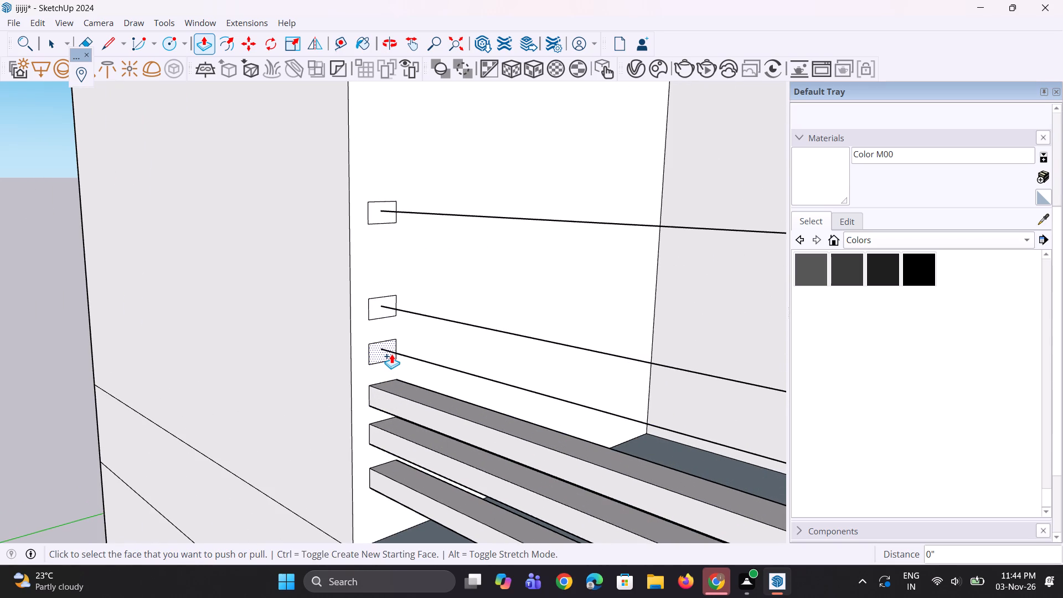
double_click(391, 354)
scroll(357, 417, down, 10)
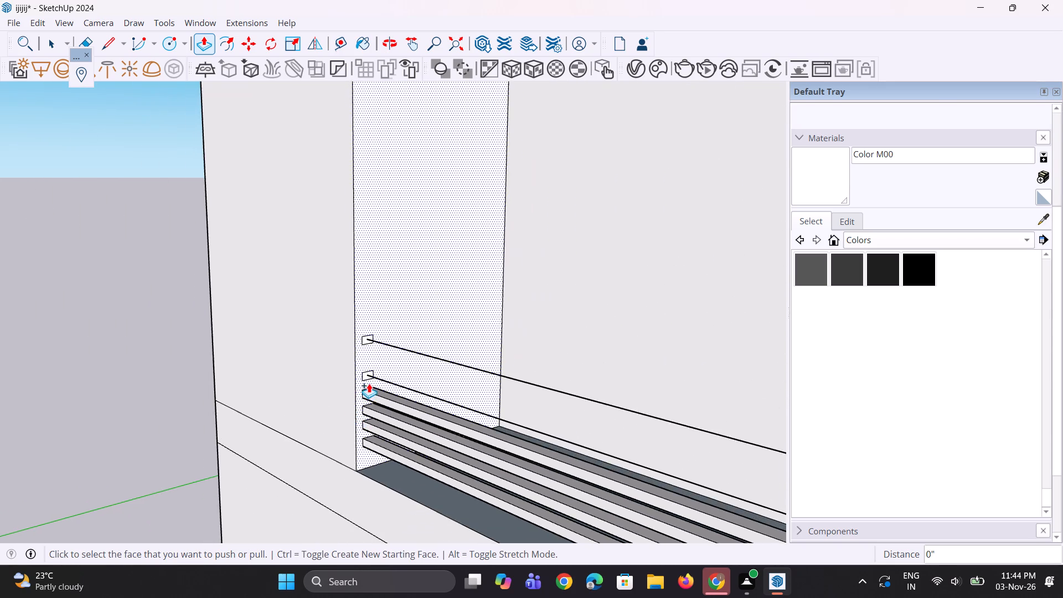
scroll(369, 383, up, 7)
double_click(369, 373)
scroll(361, 492, down, 6)
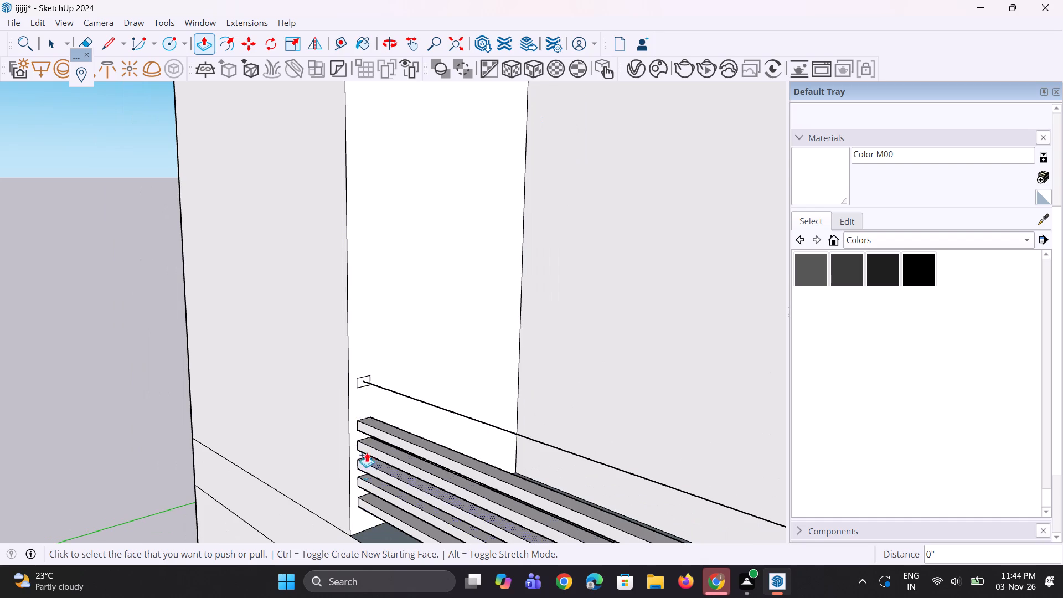
scroll(369, 373, up, 6)
double_click(361, 386)
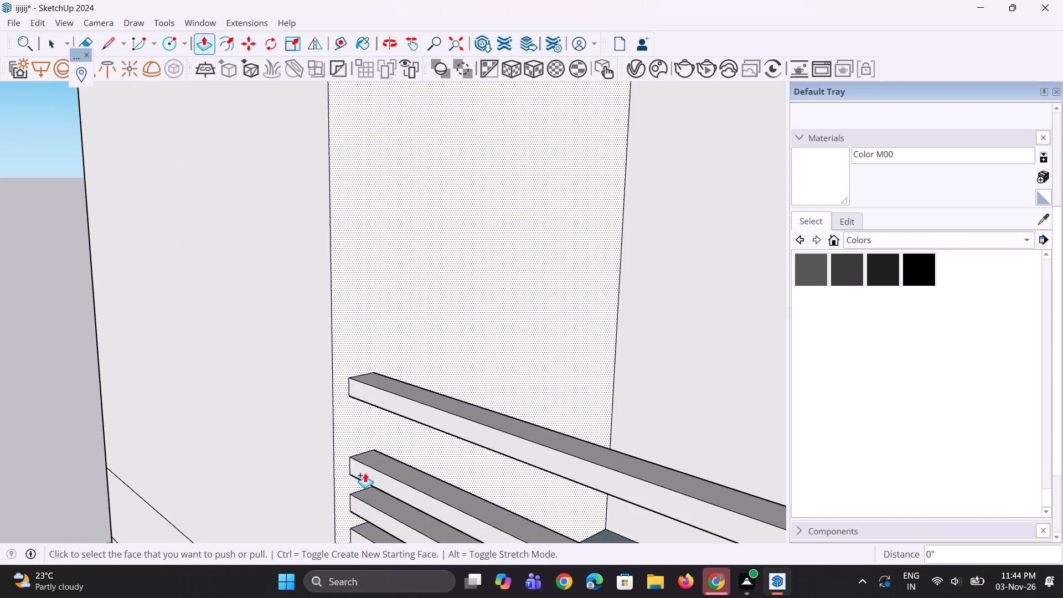
Apply the same extrusion distance to the lowest rectangle in the framed compartment directly above the bottom recess.
scroll(365, 474, down, 19)
middle_drag(376, 459, 470, 425)
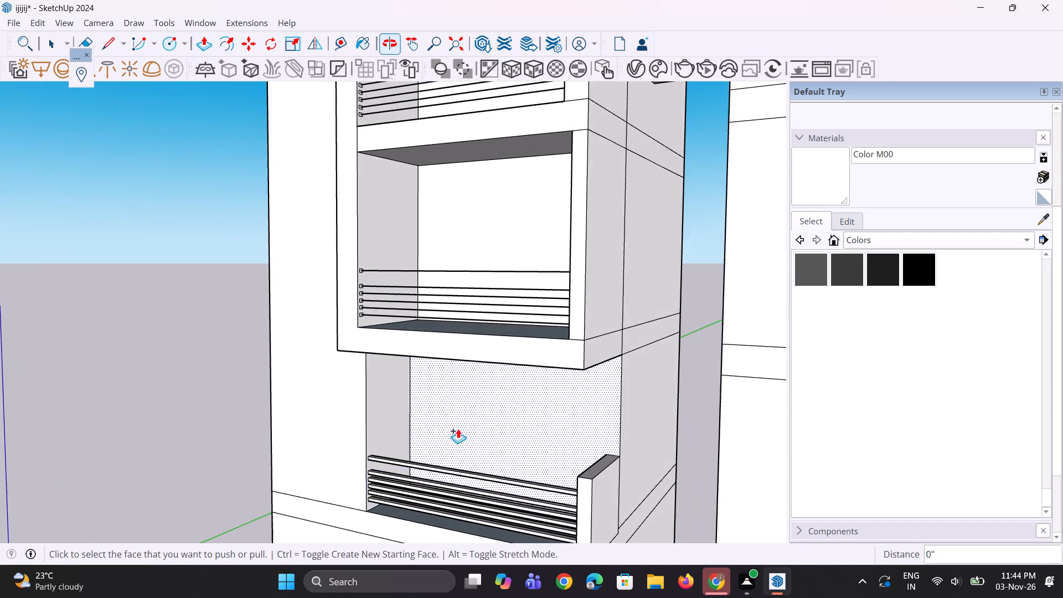
scroll(436, 458, down, 4)
scroll(434, 462, up, 5)
scroll(361, 291, up, 1)
middle_drag(358, 292, 318, 322)
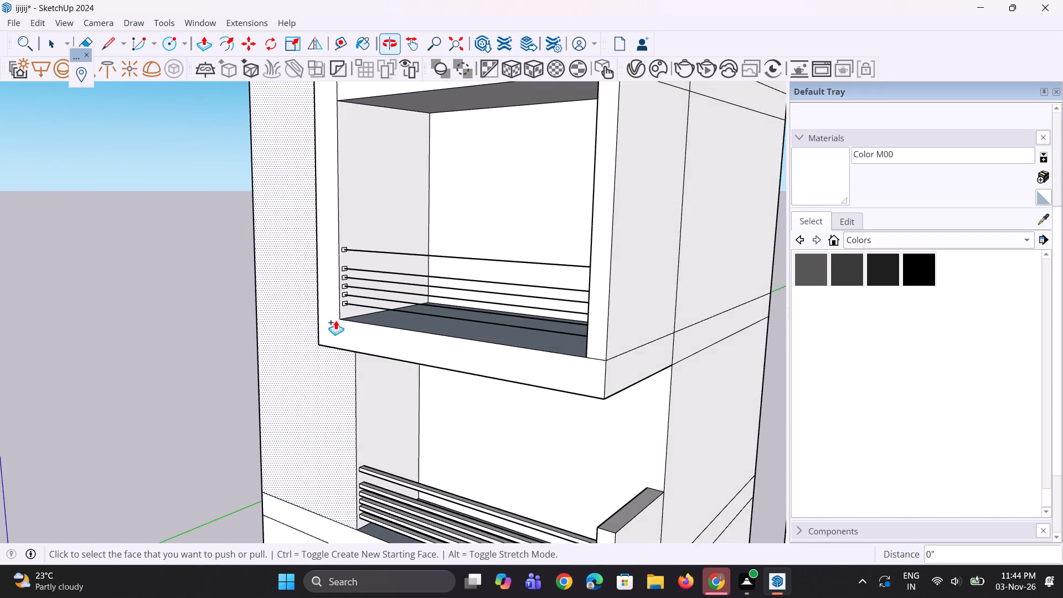
scroll(340, 320, up, 12)
double_click(350, 292)
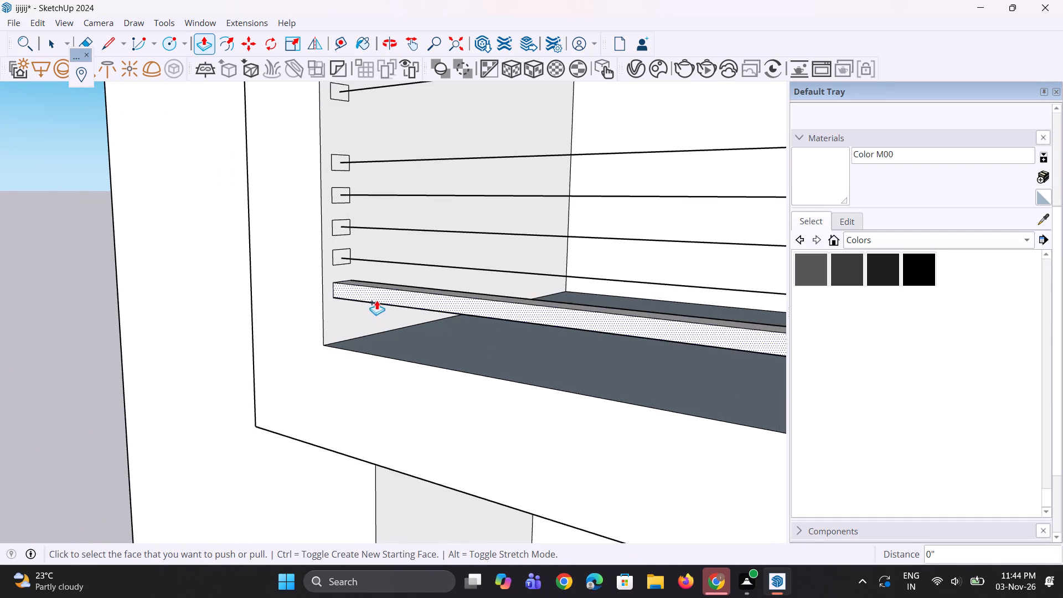
Repeat the extrusion on the second and third rectangles from the bottom in this framed compartment.
middle_drag(376, 304, 324, 355)
scroll(340, 275, up, 6)
double_click(327, 265)
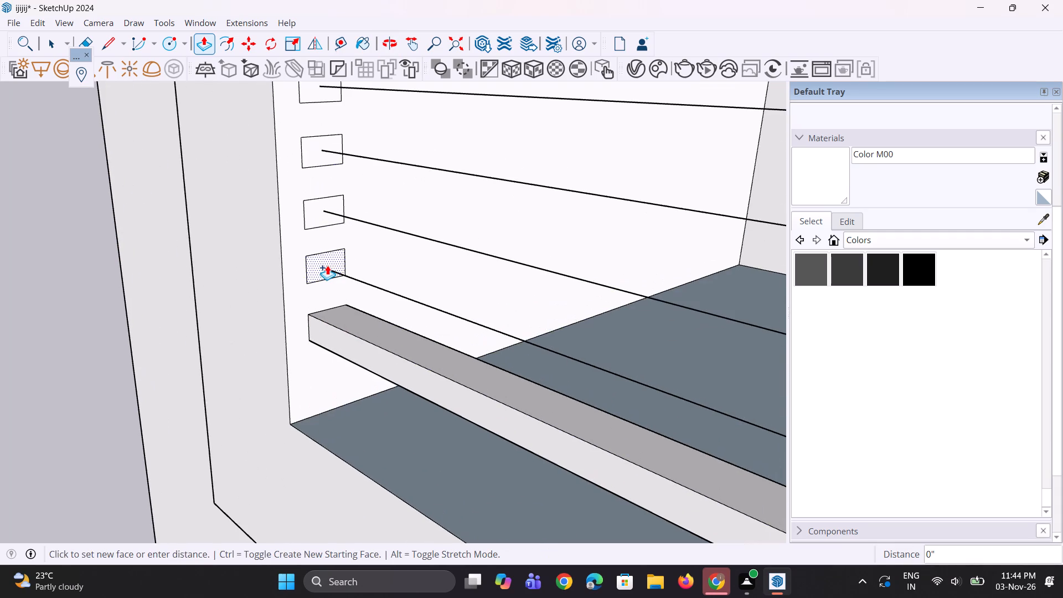
scroll(358, 410, down, 11)
scroll(347, 293, up, 4)
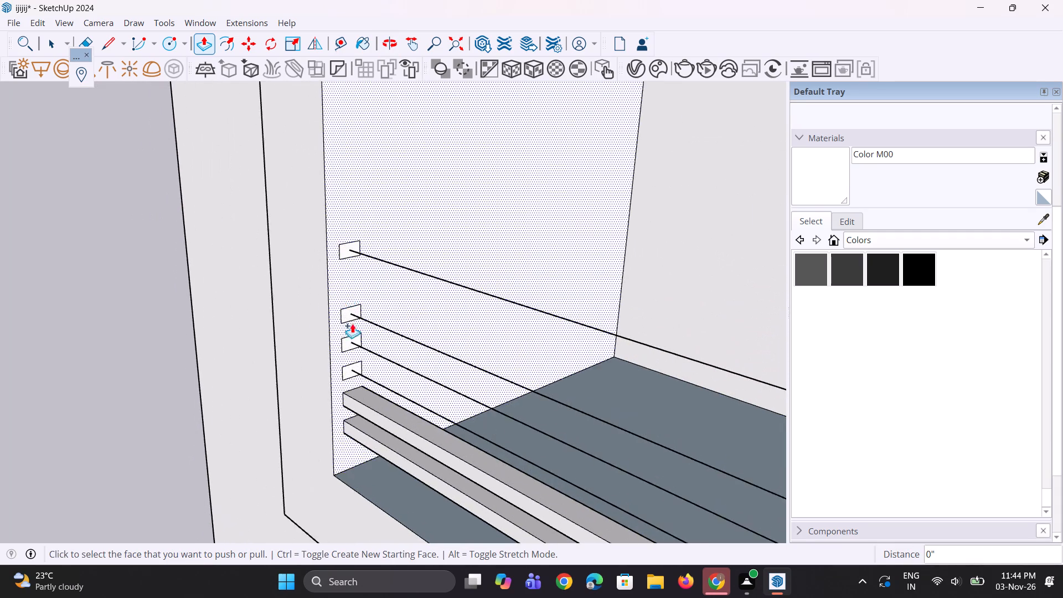
scroll(360, 358, up, 8)
double_click(359, 376)
Repeat the extrusion on the fourth and fifth rectangles from the bottom in this framed compartment.
scroll(355, 397, down, 4)
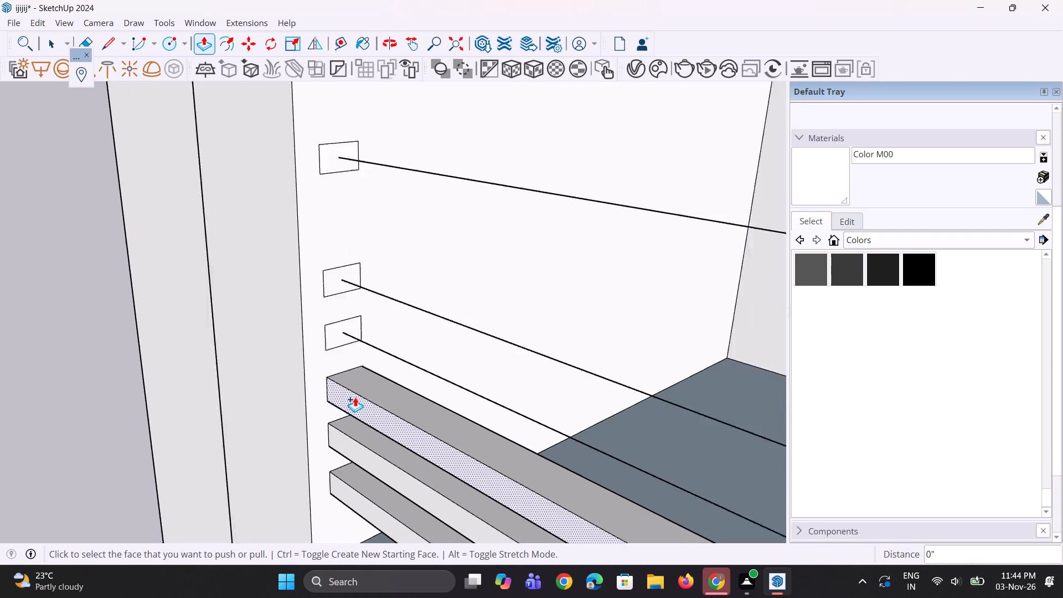
scroll(355, 397, down, 5)
scroll(357, 352, up, 9)
double_click(355, 352)
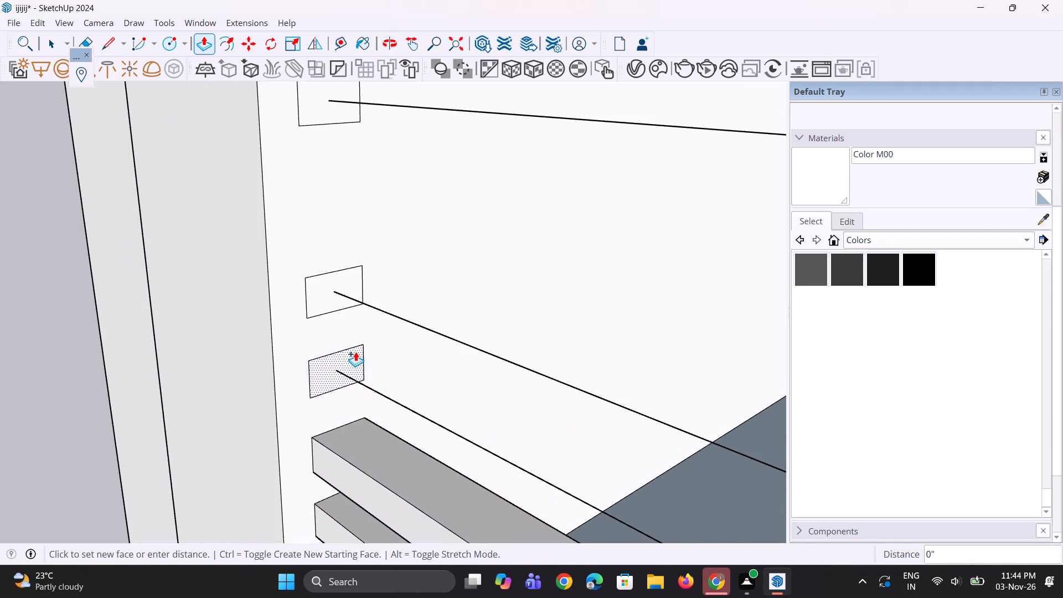
scroll(357, 388, down, 12)
middle_drag(359, 367, 348, 383)
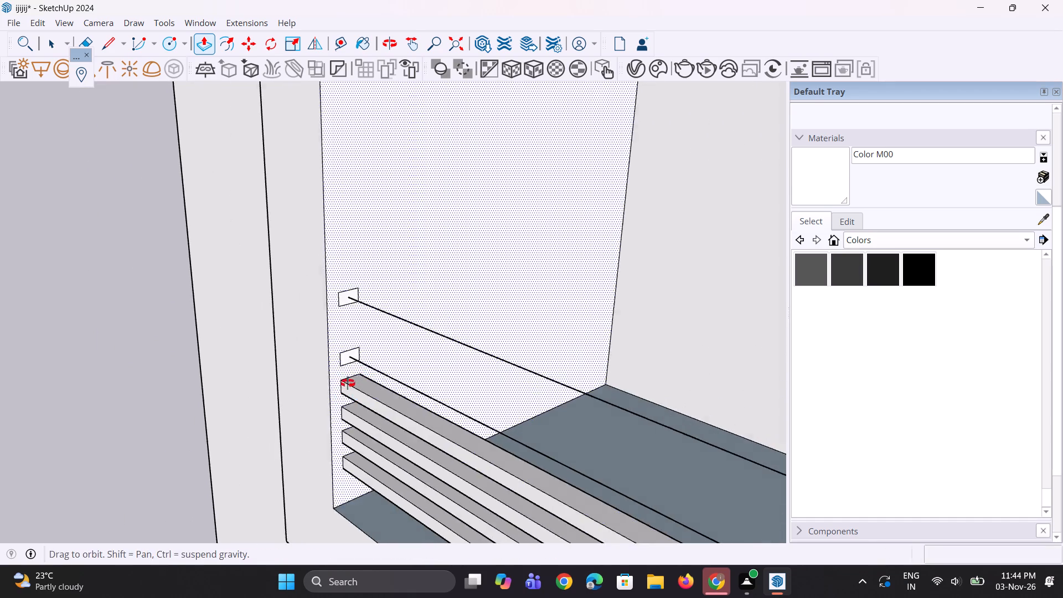
middle_drag(348, 383, 343, 397)
scroll(343, 366, up, 7)
double_click(343, 366)
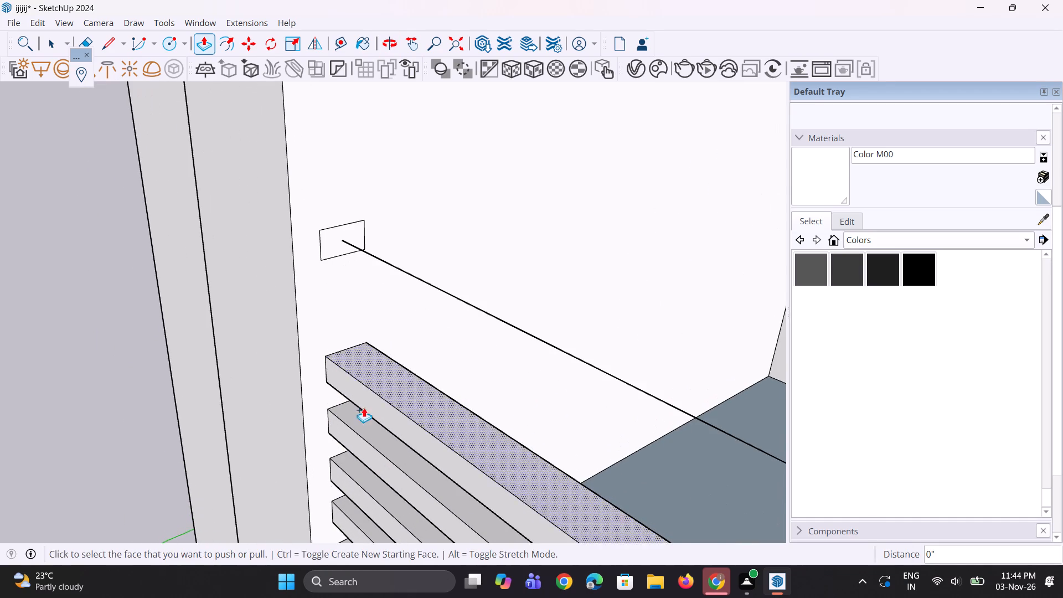
Repeat the extrusion on the topmost rectangle to complete this framed compartment's railing.
scroll(368, 430, down, 11)
scroll(368, 355, up, 10)
double_click(359, 372)
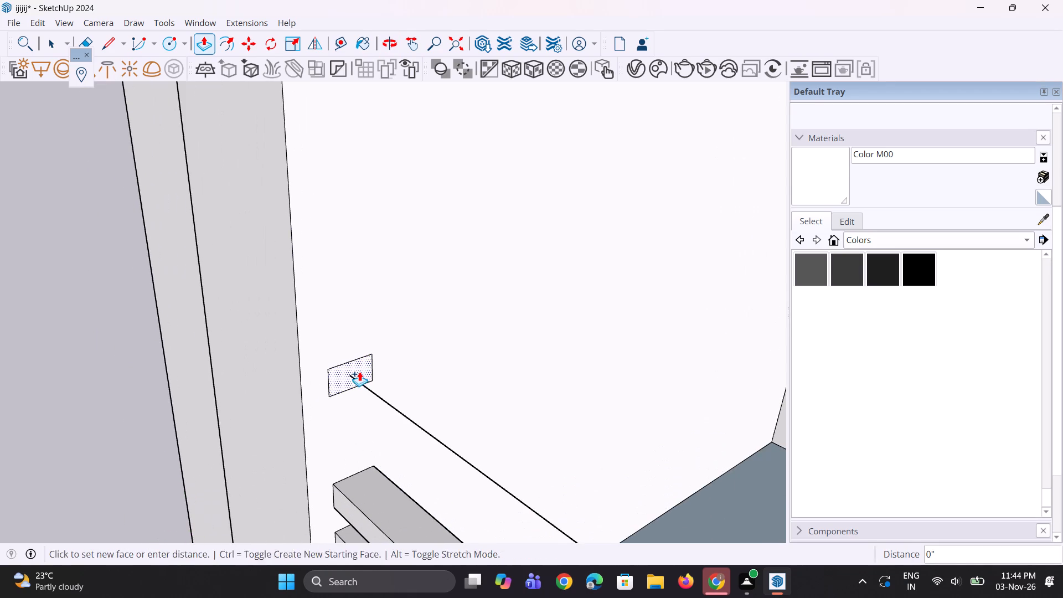
Apply the same extrusion distance to the lowest rectangle in the next framed compartment up.
scroll(359, 374, down, 14)
middle_drag(322, 407, 435, 377)
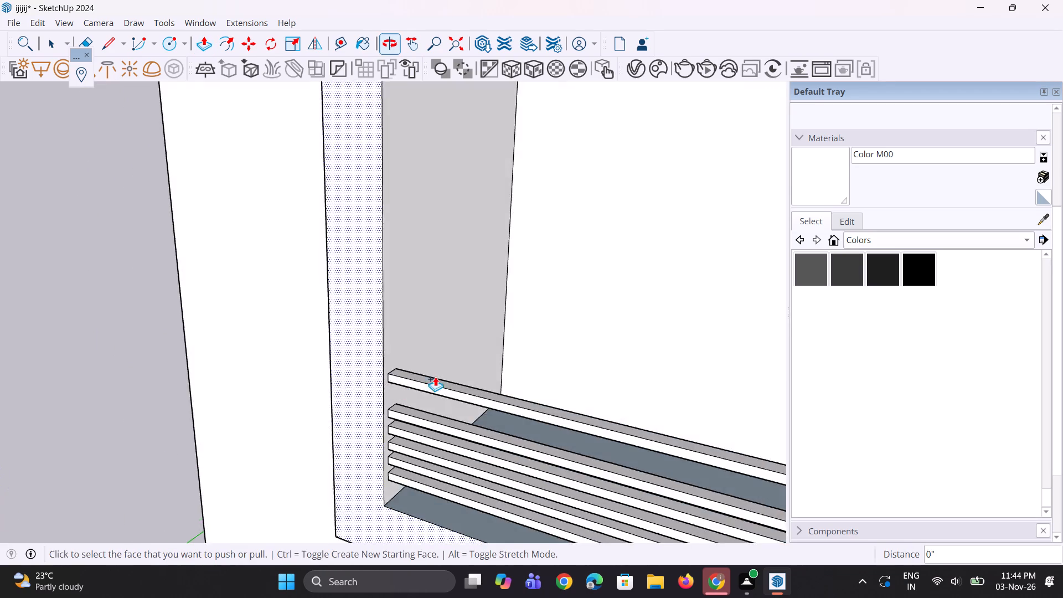
scroll(374, 403, down, 12)
scroll(429, 297, up, 1)
middle_drag(428, 296, 334, 327)
scroll(378, 252, up, 2)
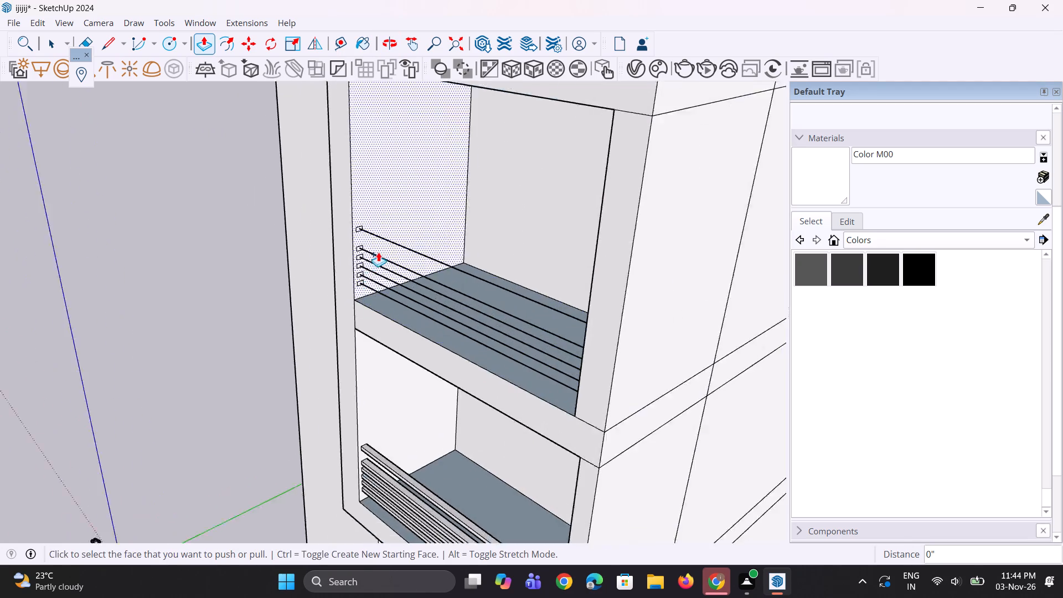
scroll(378, 252, up, 16)
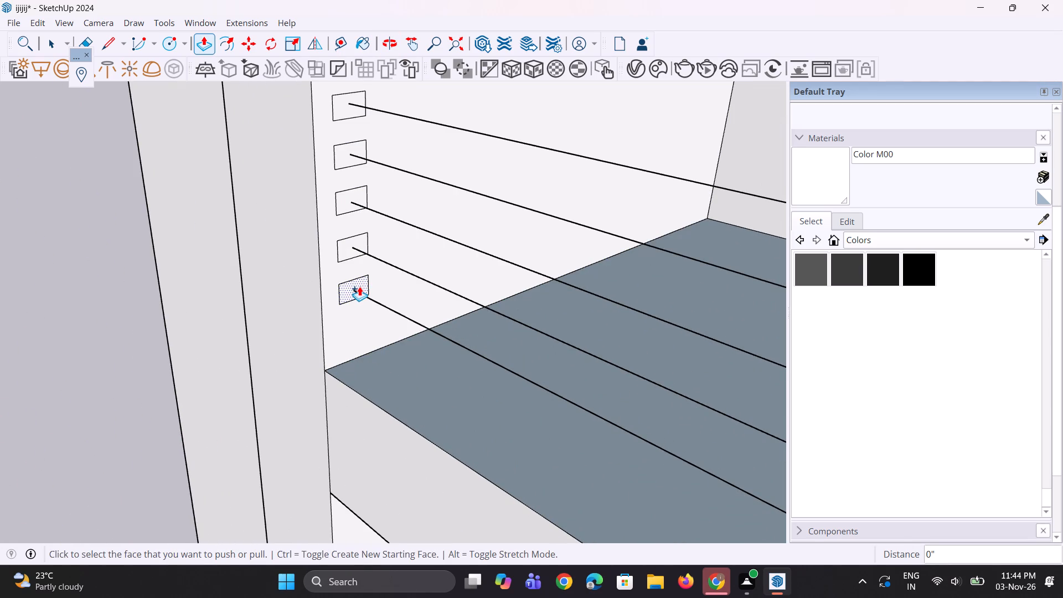
double_click(359, 286)
Examine how the new lowest rail's far end meets the compartment's opposite side wall.
scroll(387, 400, down, 6)
scroll(315, 339, down, 6)
middle_drag(352, 361, 472, 327)
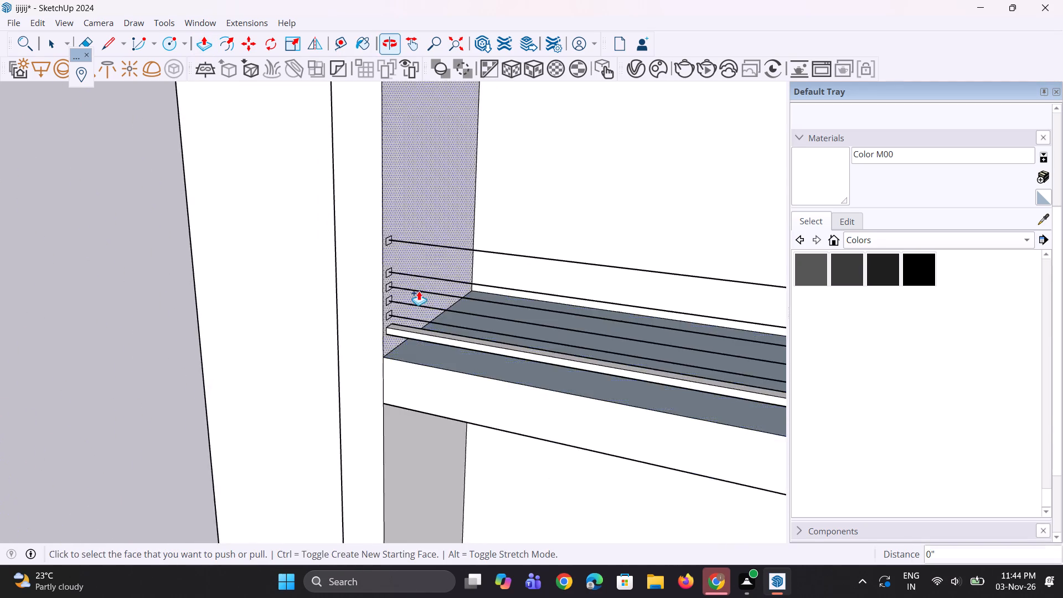
scroll(308, 283, down, 6)
middle_drag(565, 370, 662, 376)
scroll(653, 337, up, 4)
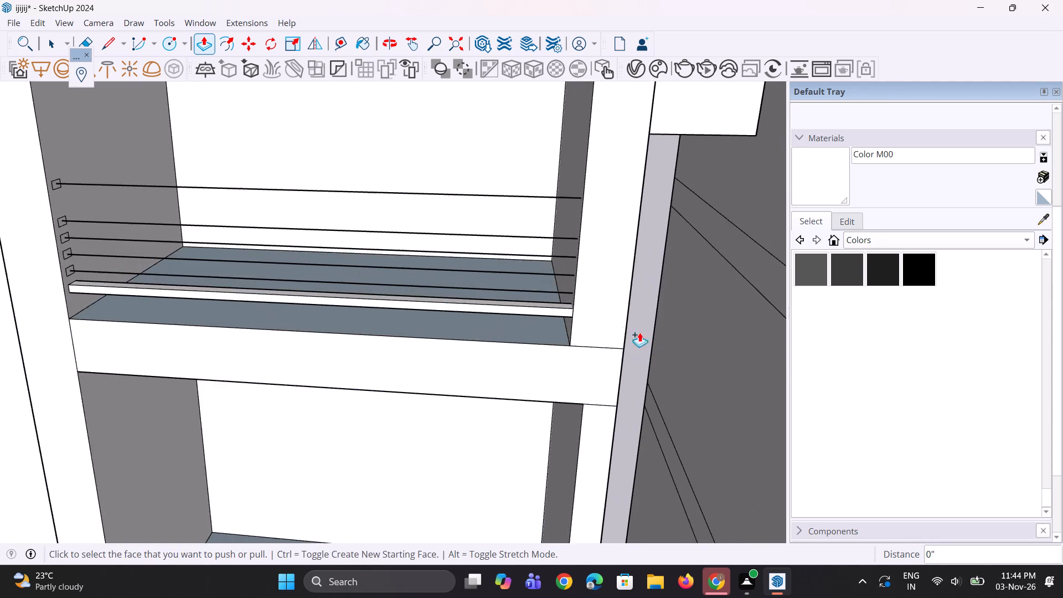
scroll(639, 332, up, 5)
scroll(541, 298, up, 1)
middle_drag(539, 298, 558, 353)
scroll(558, 353, up, 1)
scroll(642, 381, down, 2)
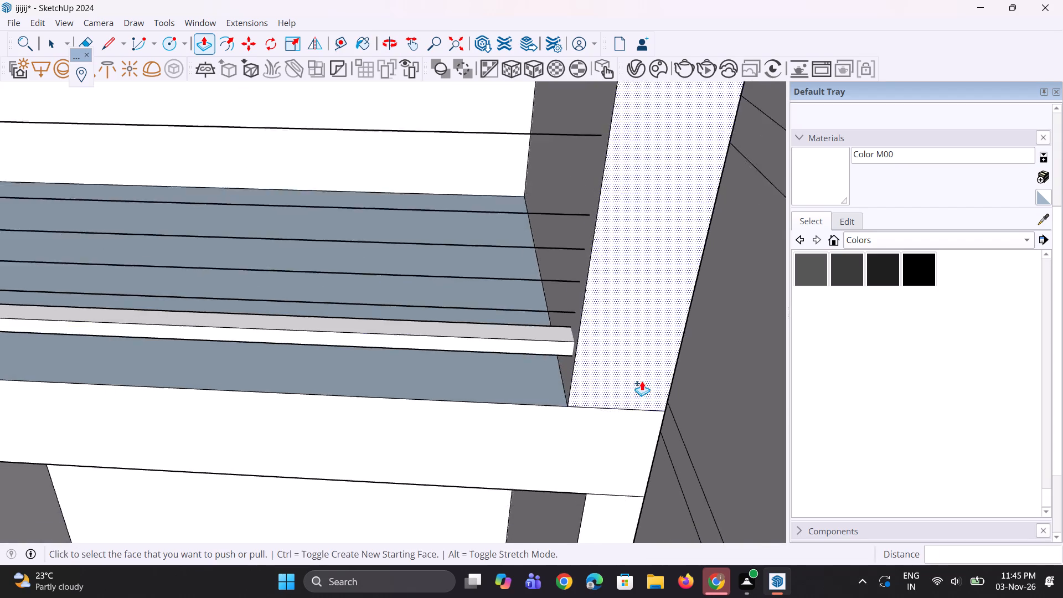
Repeat the extrusion on the second and third rectangles from the bottom in this middle framed compartment.
scroll(642, 381, down, 10)
middle_drag(533, 350, 360, 377)
scroll(238, 276, up, 4)
scroll(166, 292, up, 3)
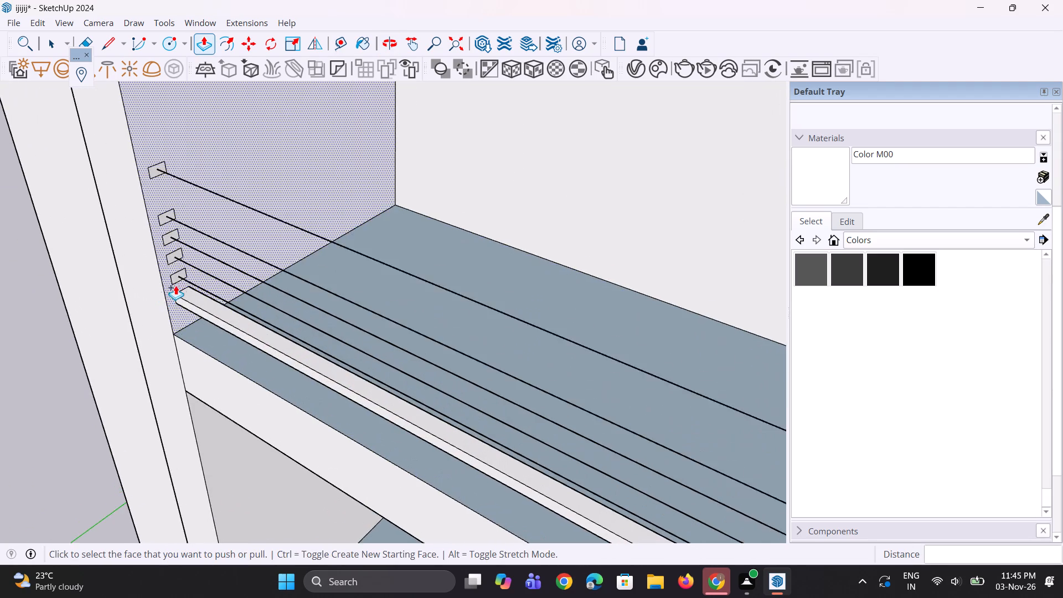
scroll(187, 279, up, 4)
double_click(181, 275)
scroll(173, 245, up, 2)
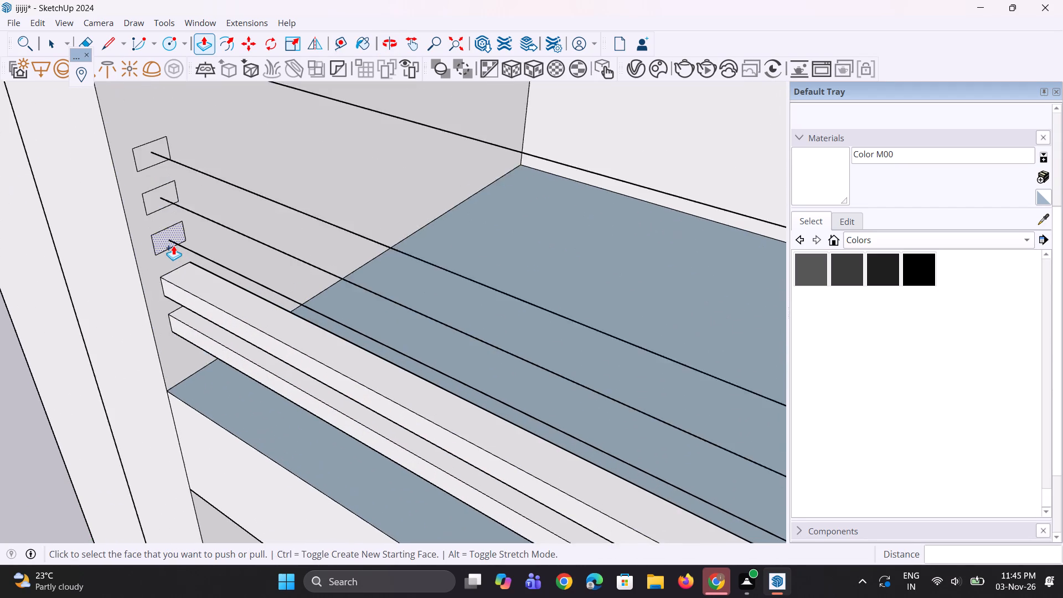
scroll(173, 245, up, 3)
double_click(171, 239)
Repeat the extrusion on the fourth and fifth rectangles from the bottom in the middle framed compartment.
scroll(140, 401, down, 6)
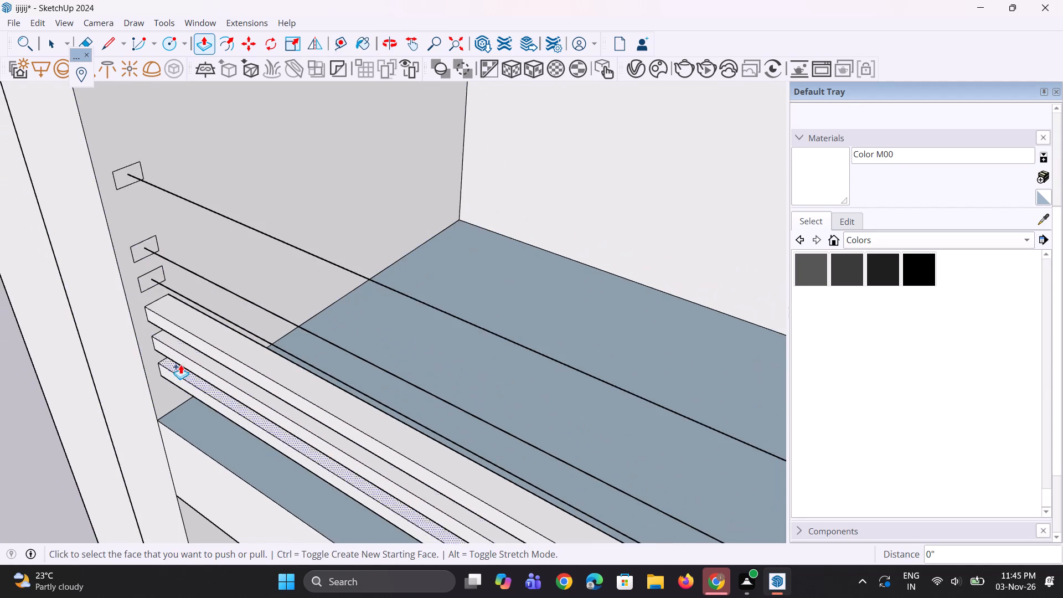
scroll(169, 290, up, 6)
double_click(149, 281)
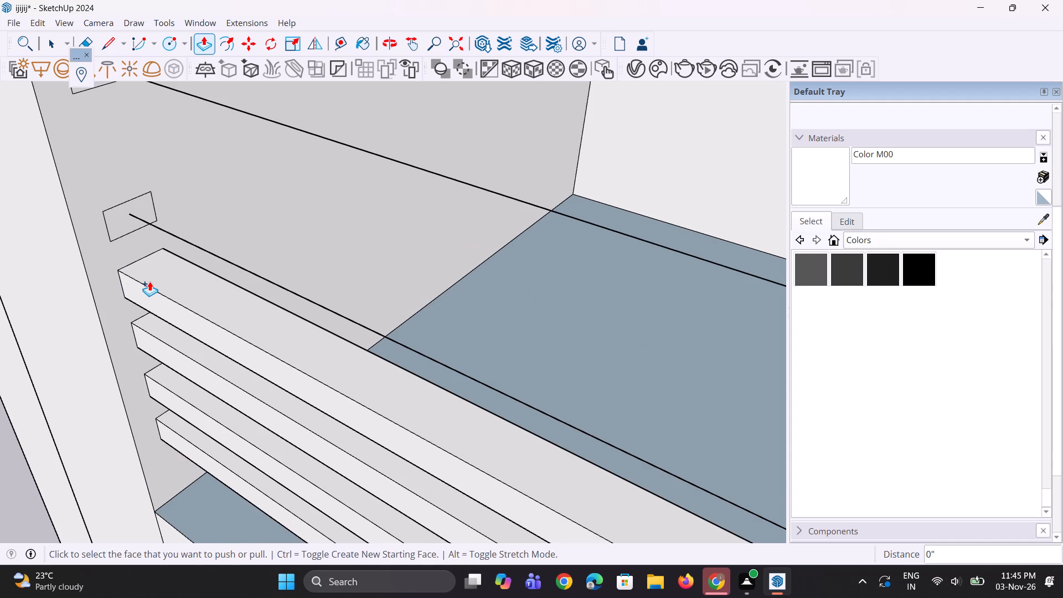
middle_drag(157, 284, 192, 288)
scroll(193, 337, down, 5)
scroll(169, 259, up, 8)
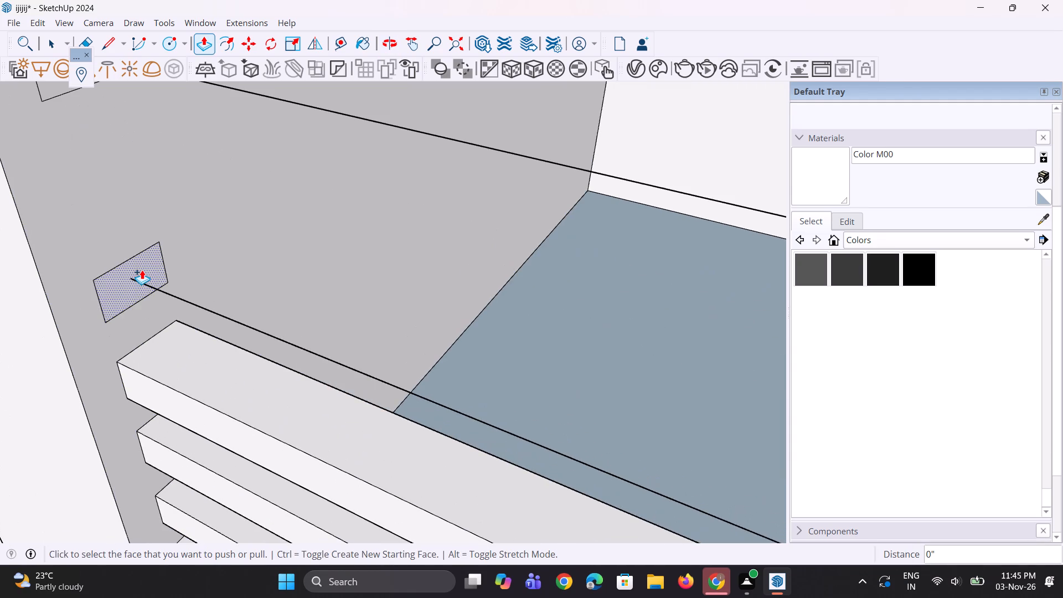
double_click(142, 270)
Repeat the extrusion on the topmost rectangle to complete the middle framed compartment's railing.
scroll(163, 352, down, 11)
scroll(156, 270, up, 2)
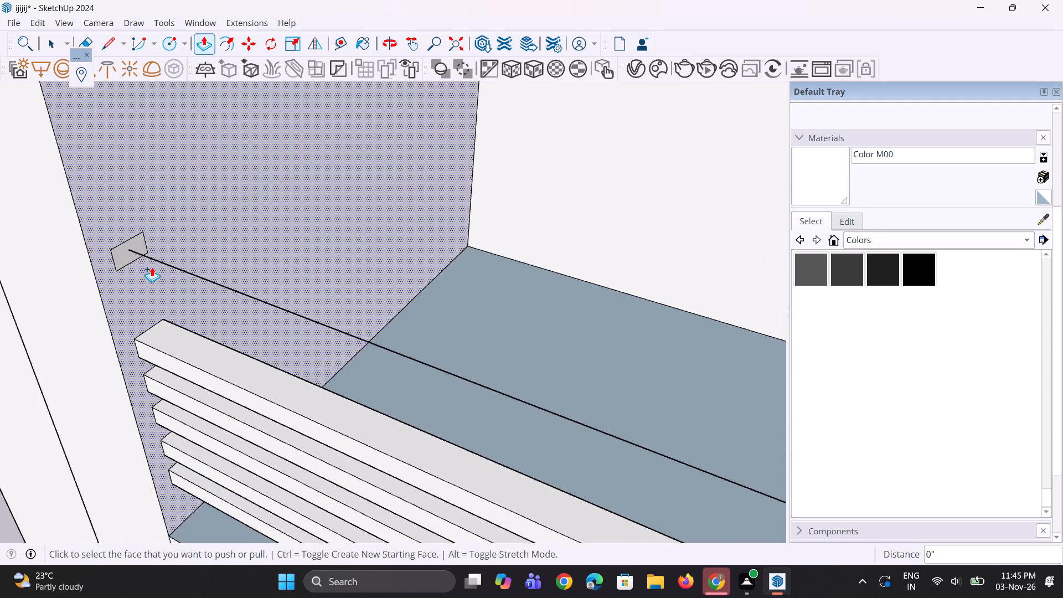
scroll(152, 267, up, 5)
double_click(131, 257)
scroll(129, 326, down, 5)
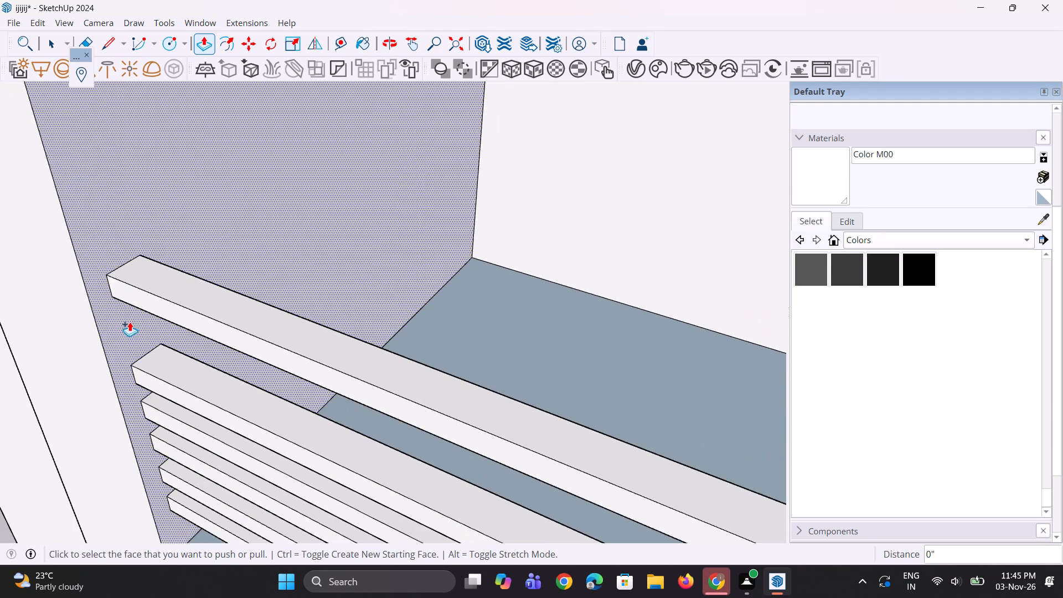
Repeat the Push/Pull extrusion on the two lowest rectangles in the top framed compartment.
scroll(130, 321, down, 12)
middle_drag(124, 324, 169, 287)
scroll(170, 286, up, 1)
scroll(190, 350, down, 8)
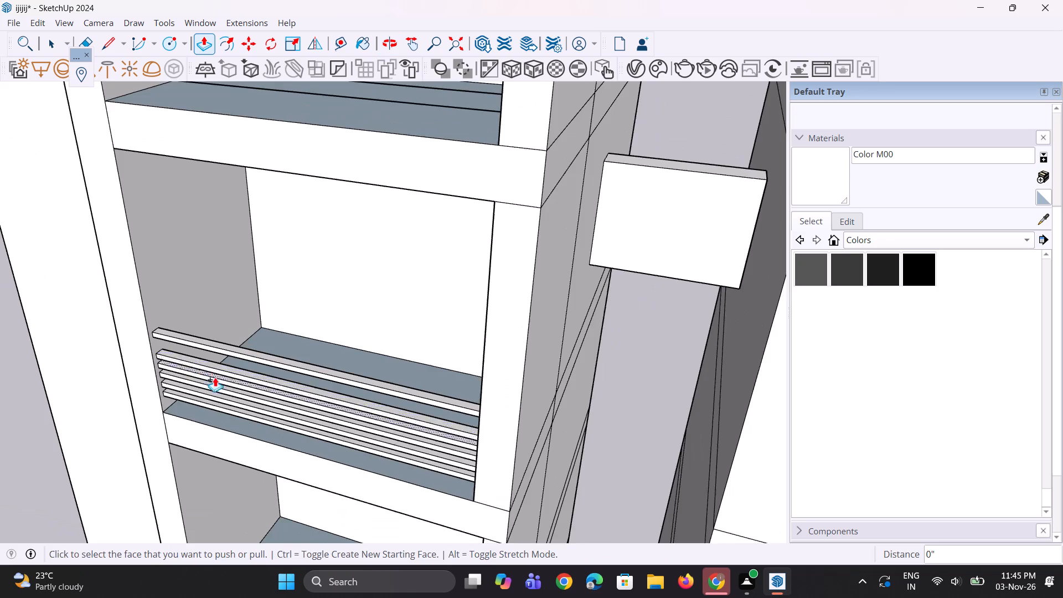
scroll(215, 377, down, 4)
middle_drag(229, 375, 335, 287)
scroll(336, 287, down, 8)
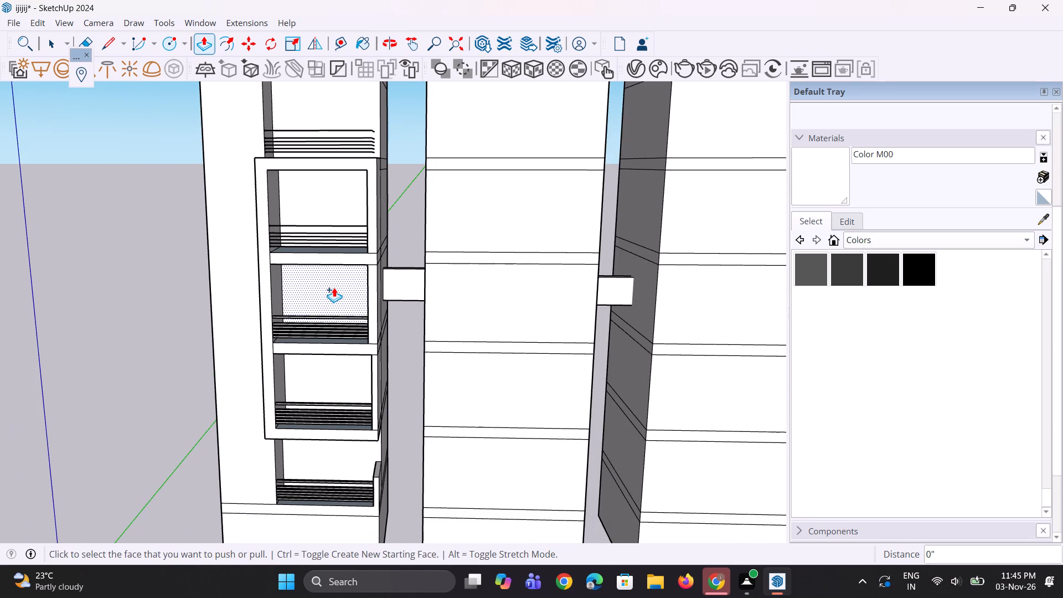
scroll(329, 297, up, 2)
scroll(319, 218, up, 3)
middle_drag(319, 212, 196, 284)
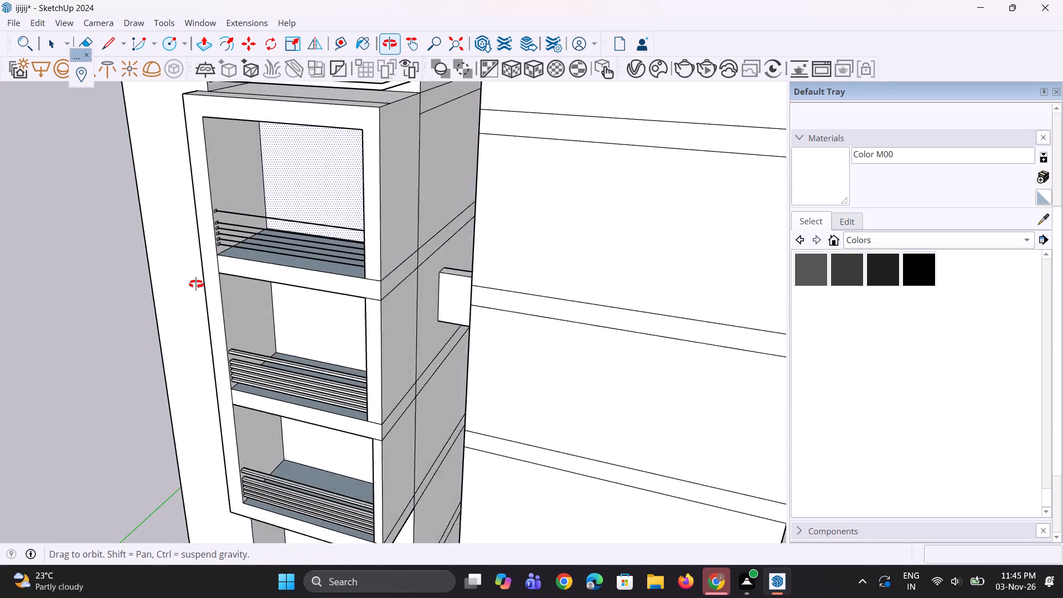
middle_drag(196, 284, 154, 288)
scroll(237, 263, up, 5)
scroll(233, 214, up, 10)
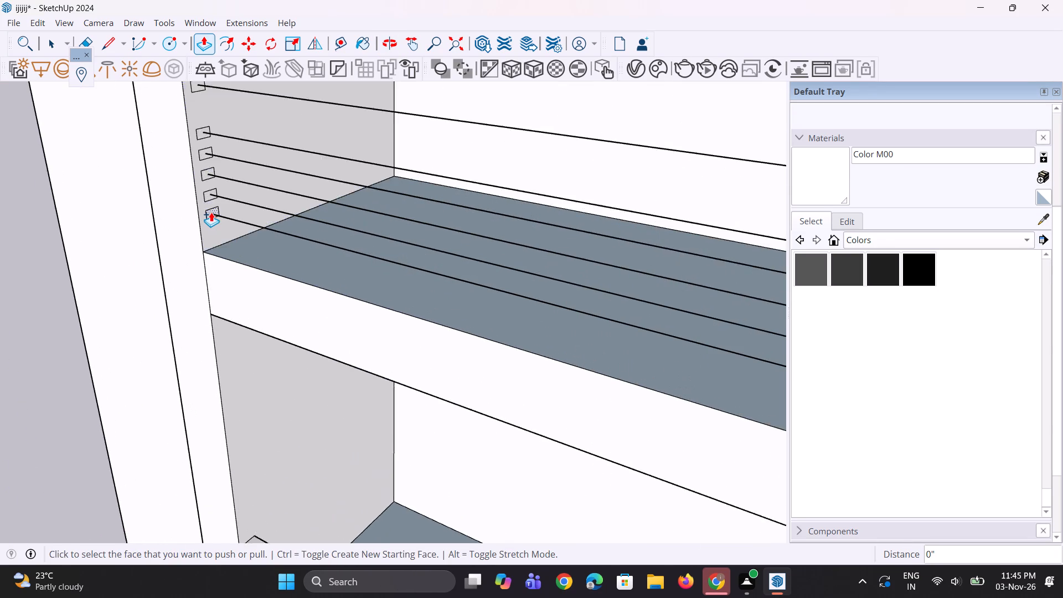
scroll(211, 212, up, 6)
double_click(211, 212)
scroll(194, 362, down, 5)
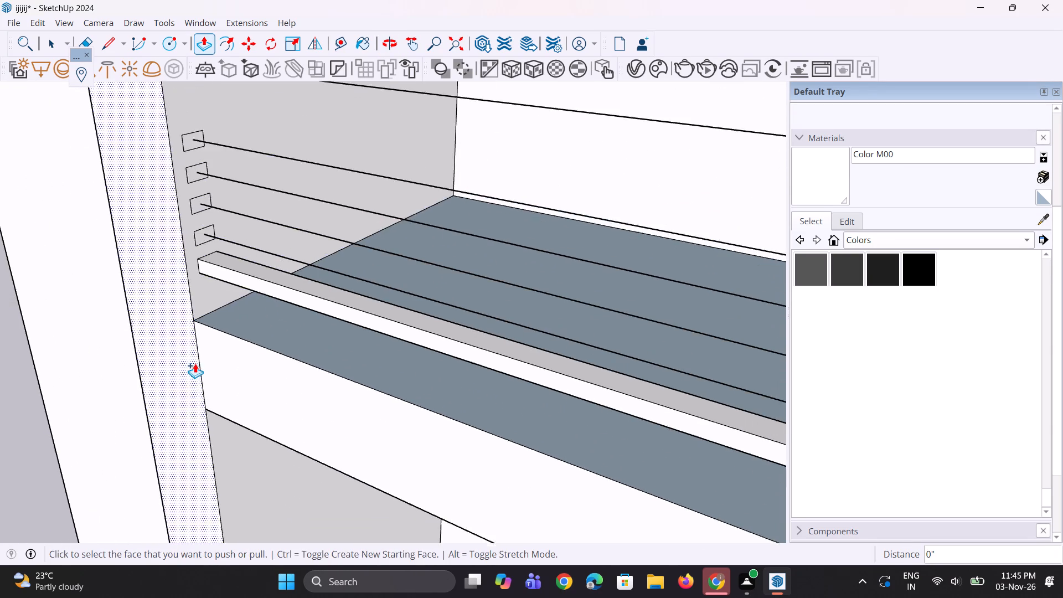
scroll(217, 212, up, 8)
double_click(190, 259)
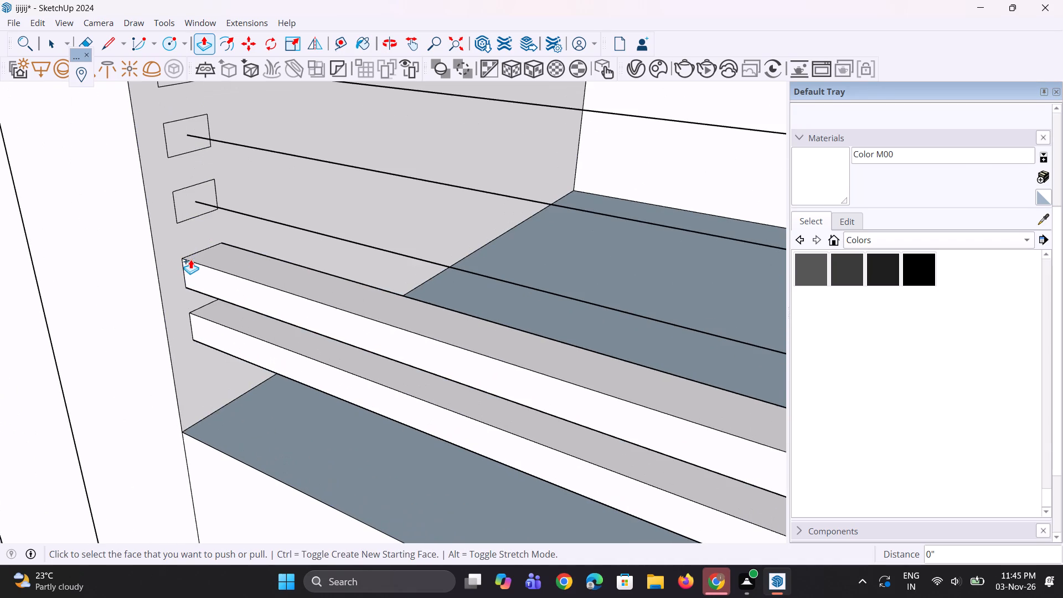
Repeat the extrusion on the third and fourth rectangles from the bottom in the top framed compartment.
scroll(219, 404, down, 12)
scroll(231, 307, up, 9)
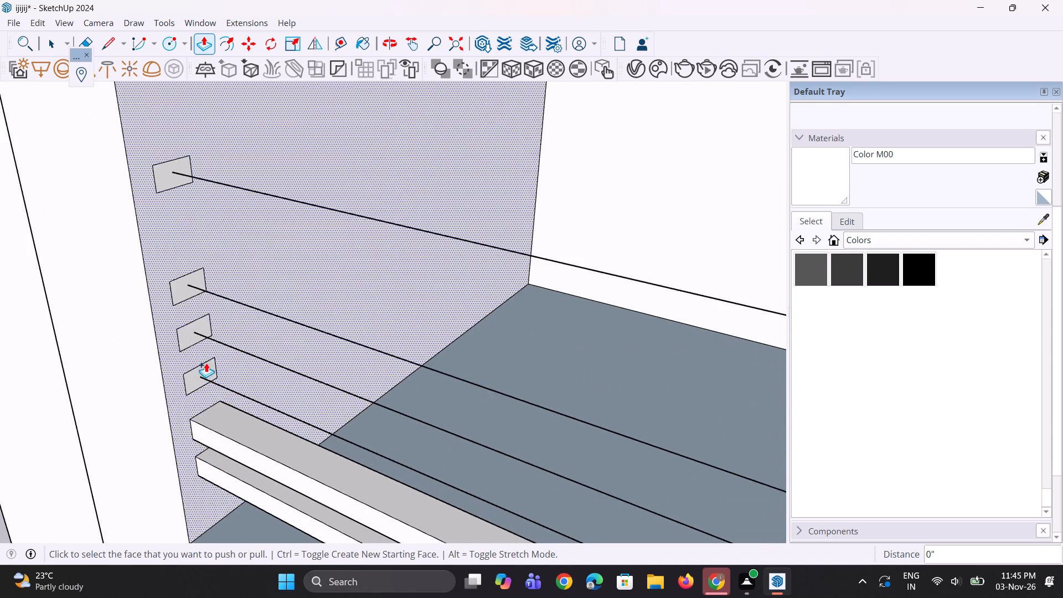
scroll(206, 369, up, 5)
double_click(207, 373)
scroll(208, 380, down, 12)
scroll(193, 317, up, 9)
double_click(204, 390)
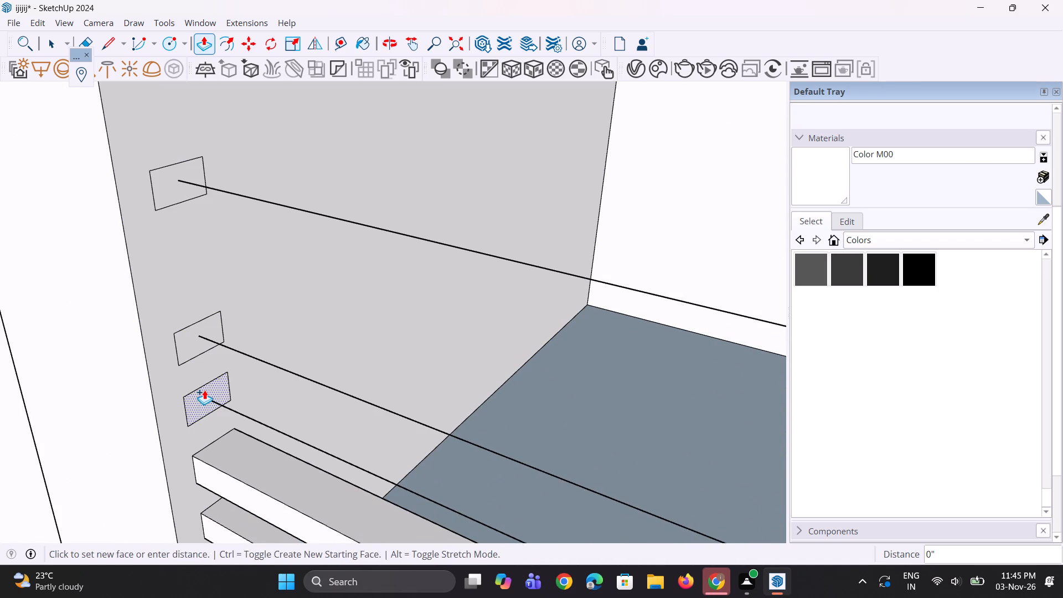
Repeat the extrusion on the fifth and topmost rectangles to complete the top framed compartment's railing.
scroll(204, 387, down, 7)
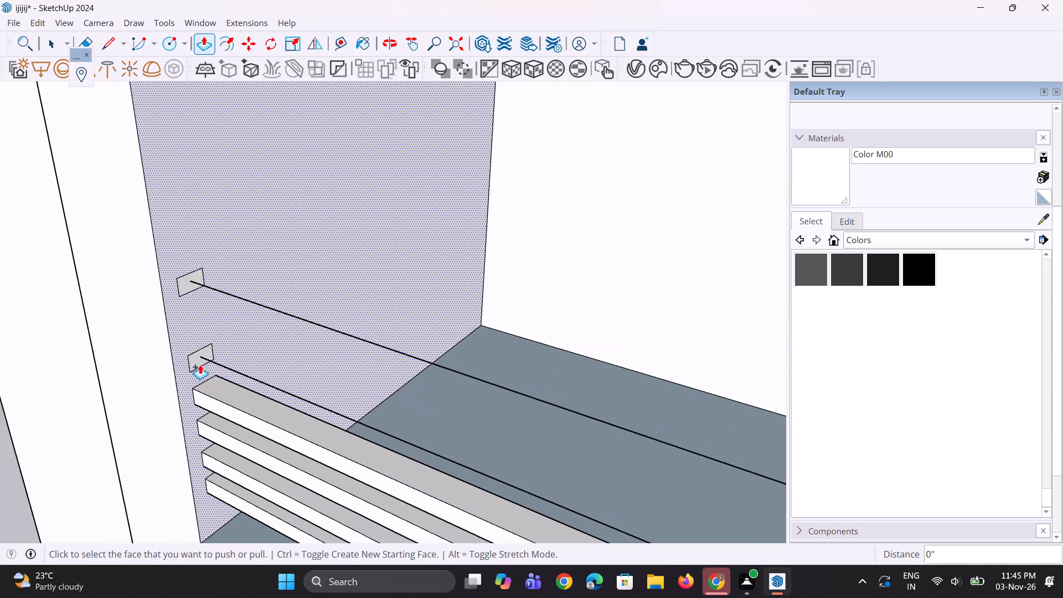
scroll(200, 363, up, 4)
double_click(200, 358)
double_click(177, 238)
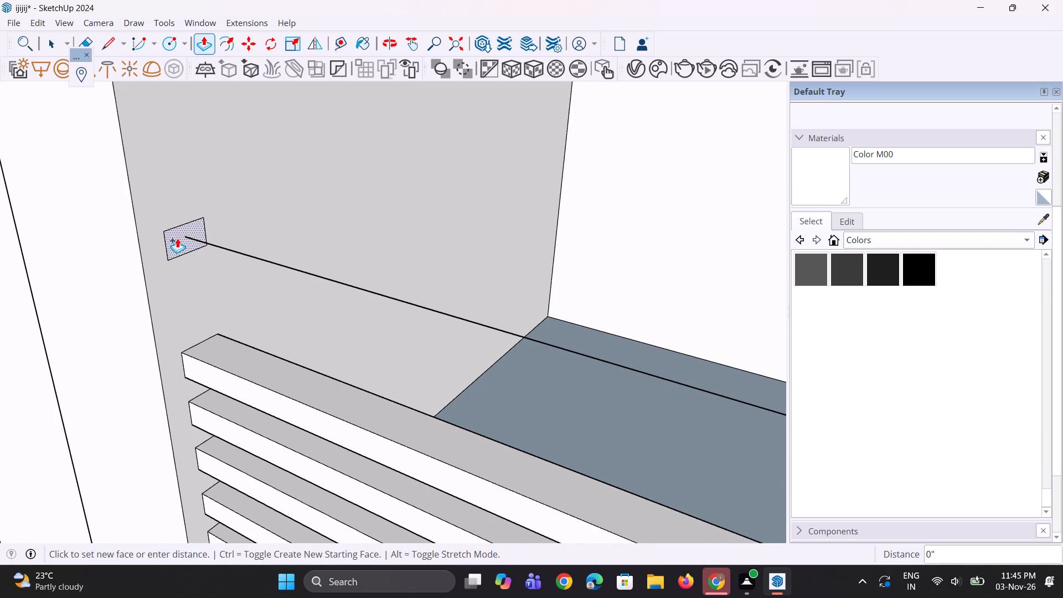
Sweep the lowest rectangle along its two-segment corner path with Follow Me in the open compartment above the frame.
scroll(154, 337, down, 6)
middle_drag(159, 339, 252, 326)
scroll(179, 303, down, 7)
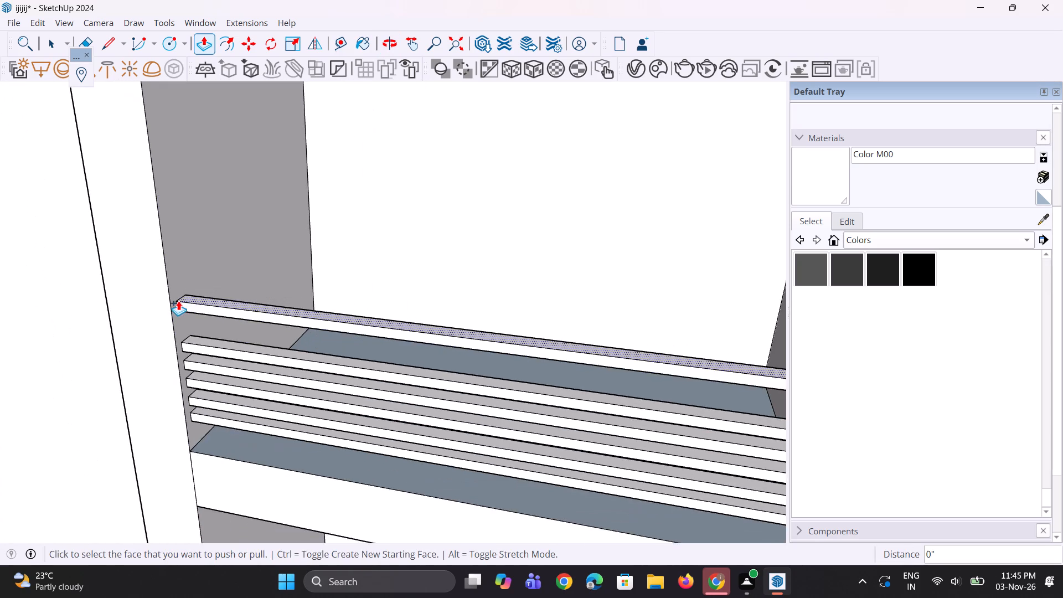
scroll(178, 301, down, 7)
middle_drag(212, 294, 234, 359)
scroll(235, 359, up, 1)
scroll(239, 345, down, 7)
scroll(212, 288, down, 5)
scroll(236, 225, up, 10)
middle_drag(257, 266, 237, 260)
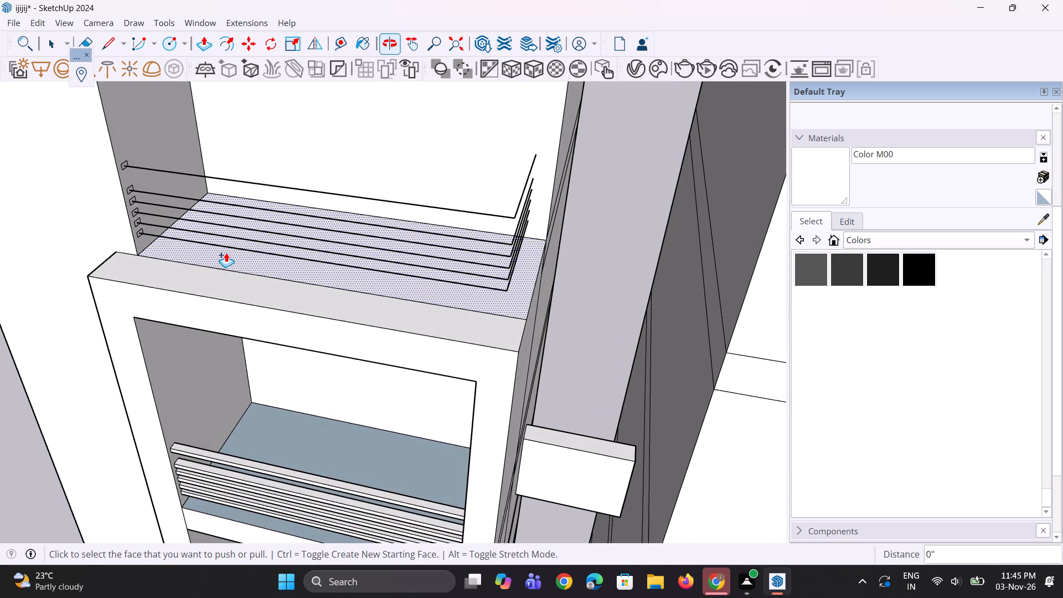
key(space)
key(space)
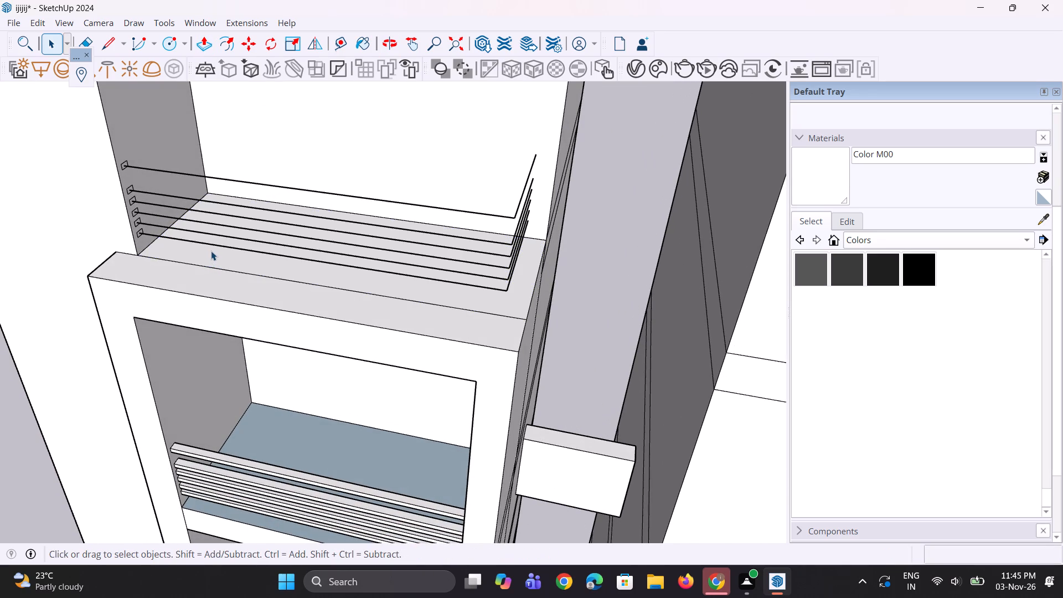
click(214, 244)
middle_drag(400, 334, 328, 318)
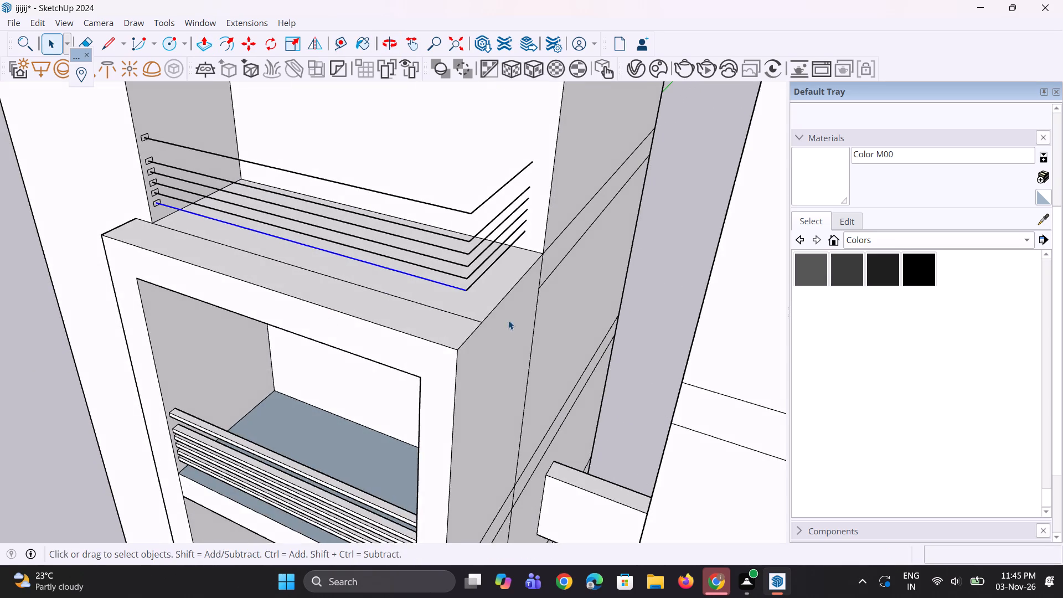
scroll(508, 318, up, 3)
ctrl+scroll(461, 285, up, 2)
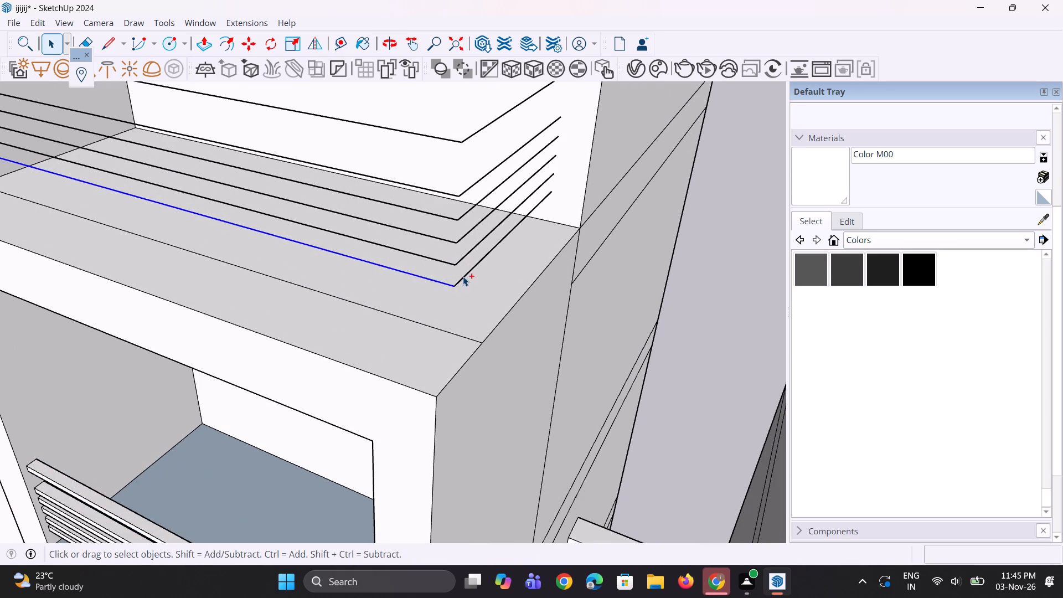
ctrl+click(463, 276)
click(17, 45)
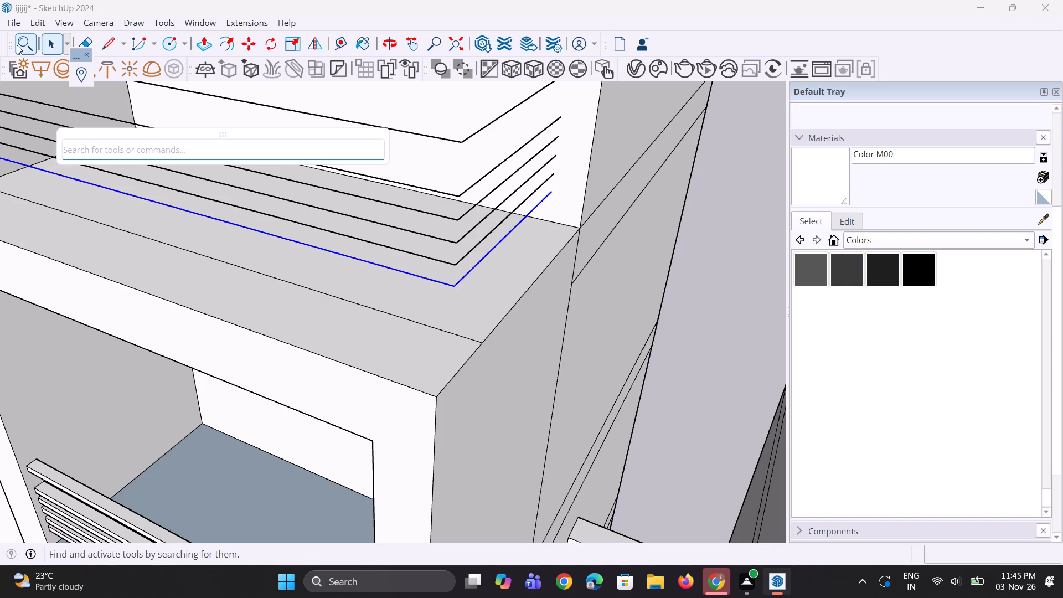
key(f)
text(oll)
click(128, 189)
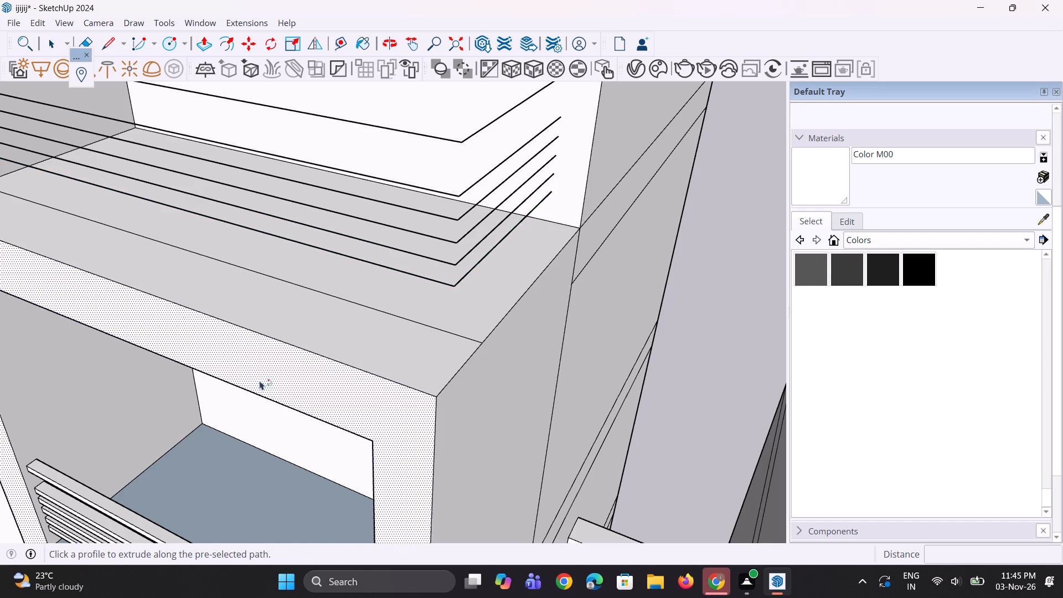
scroll(336, 430, down, 6)
scroll(171, 311, up, 3)
scroll(113, 258, up, 7)
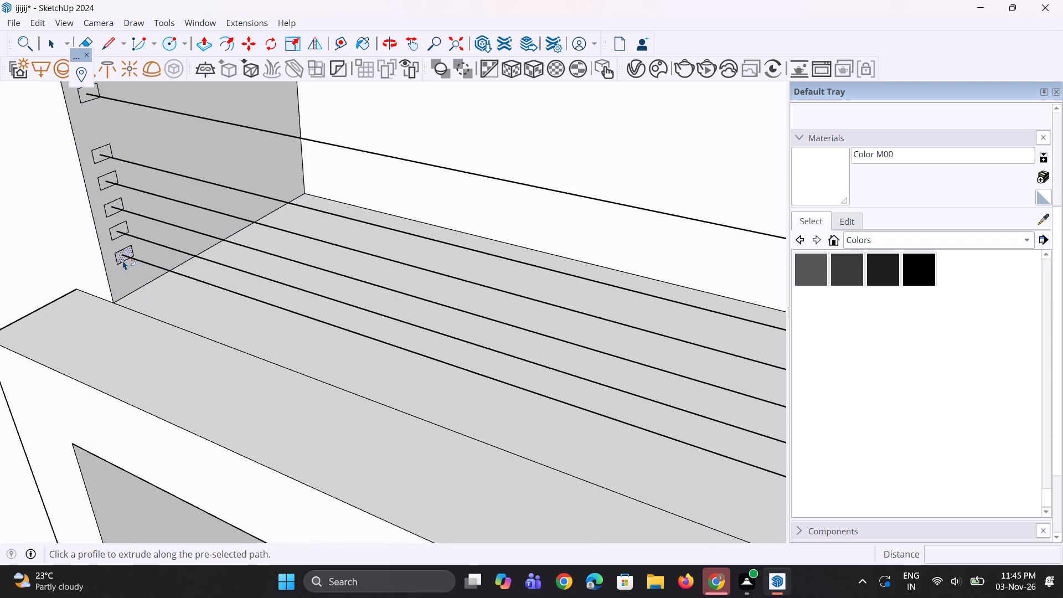
click(123, 260)
Sweep the second rectangle from the bottom along its L-shaped railing line with Follow Me.
click(117, 235)
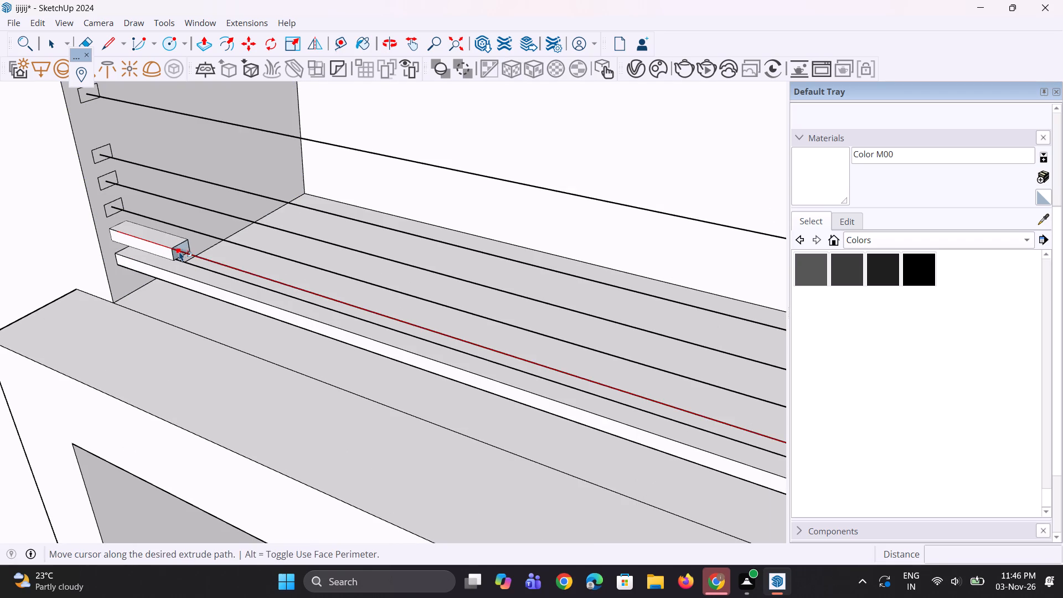
scroll(179, 252, down, 8)
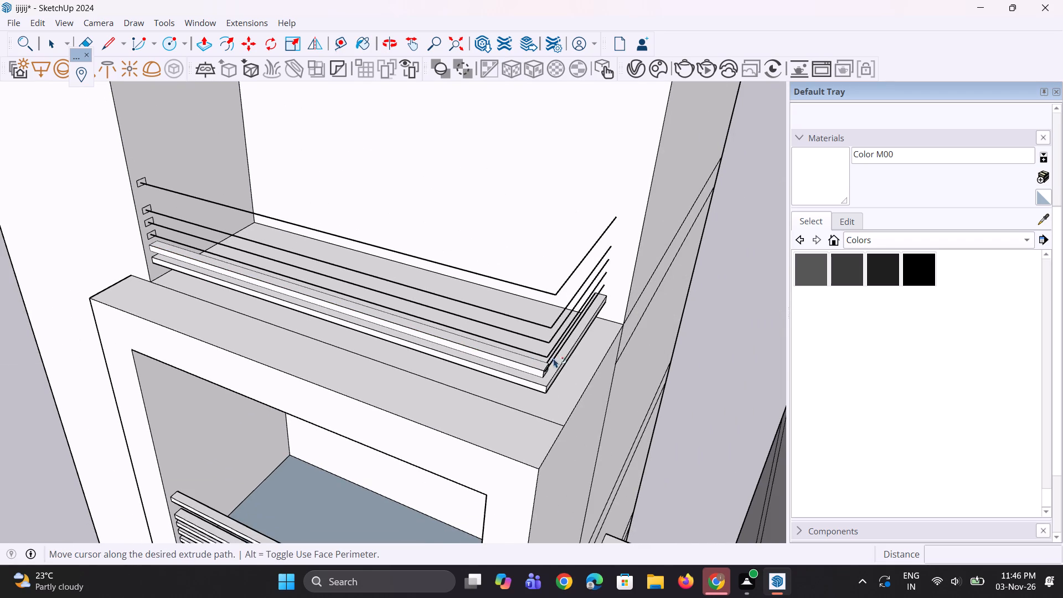
click(612, 282)
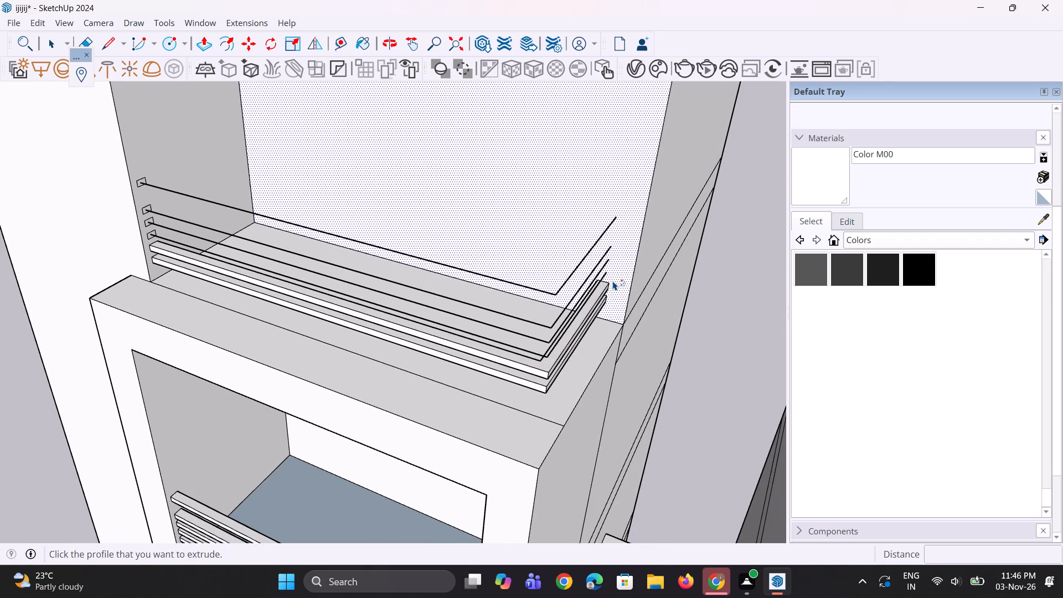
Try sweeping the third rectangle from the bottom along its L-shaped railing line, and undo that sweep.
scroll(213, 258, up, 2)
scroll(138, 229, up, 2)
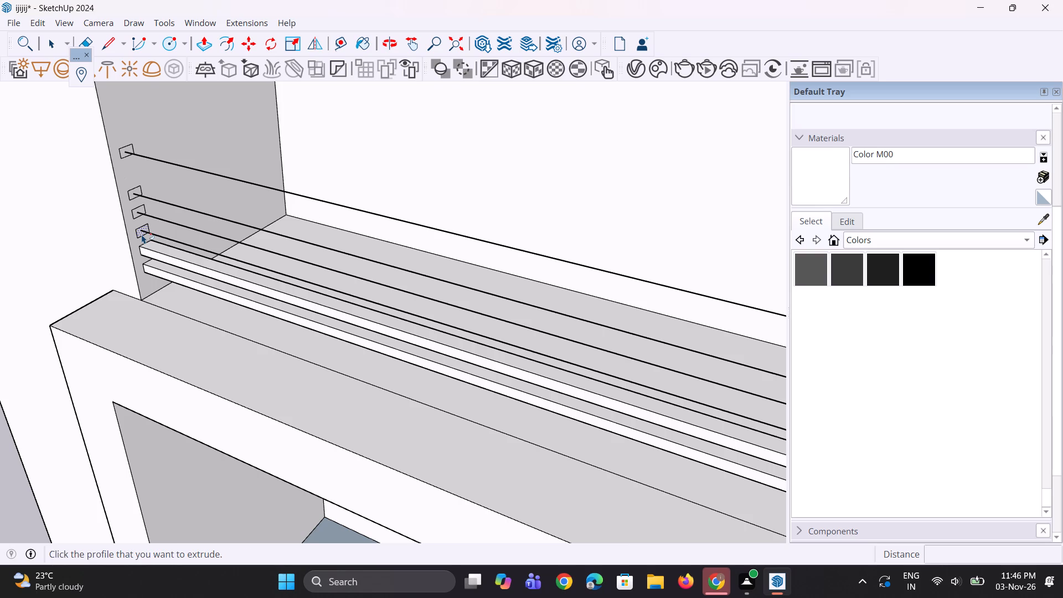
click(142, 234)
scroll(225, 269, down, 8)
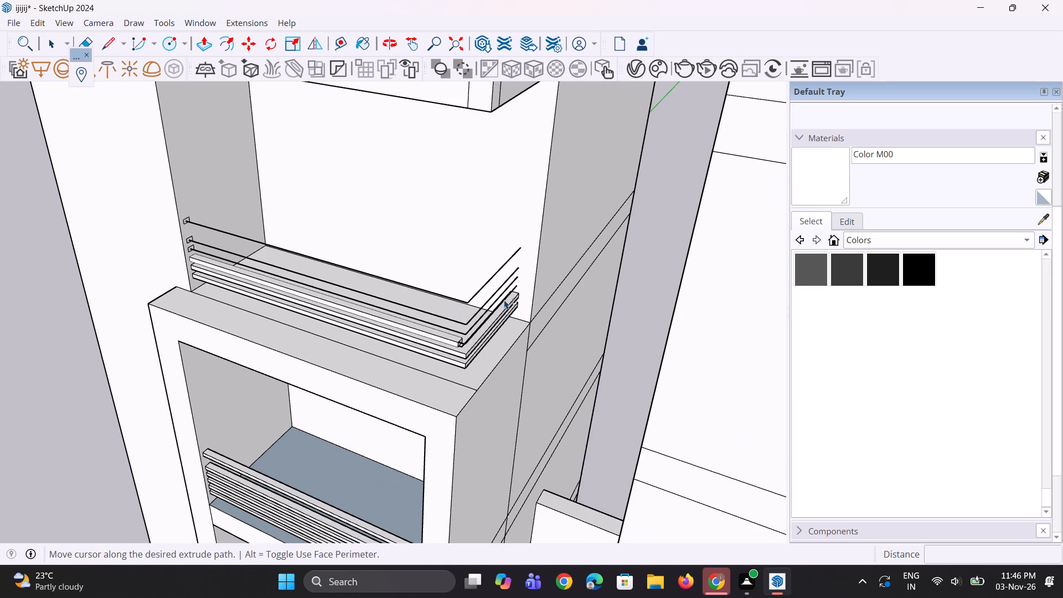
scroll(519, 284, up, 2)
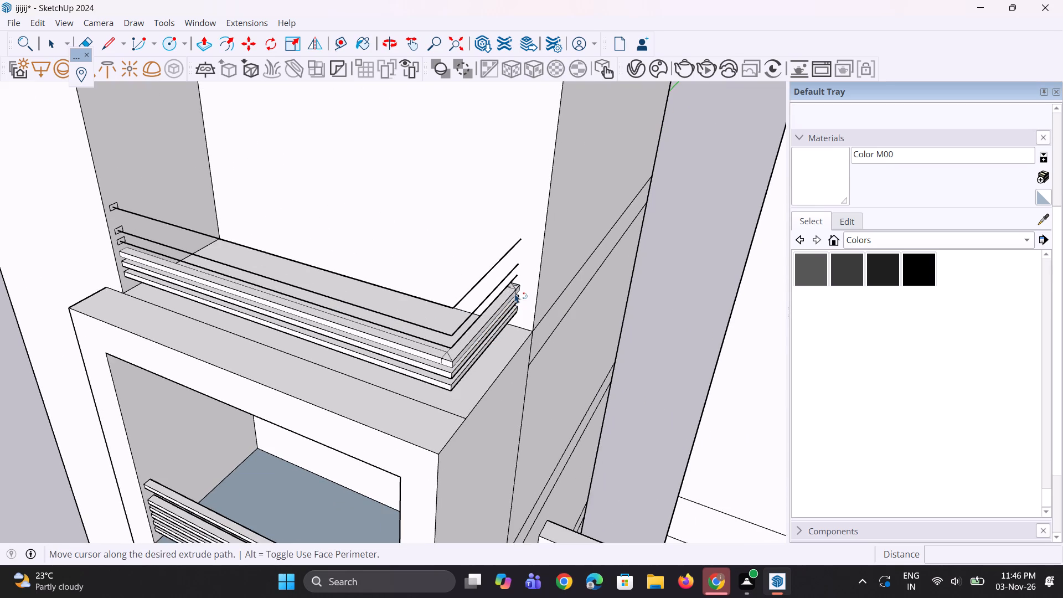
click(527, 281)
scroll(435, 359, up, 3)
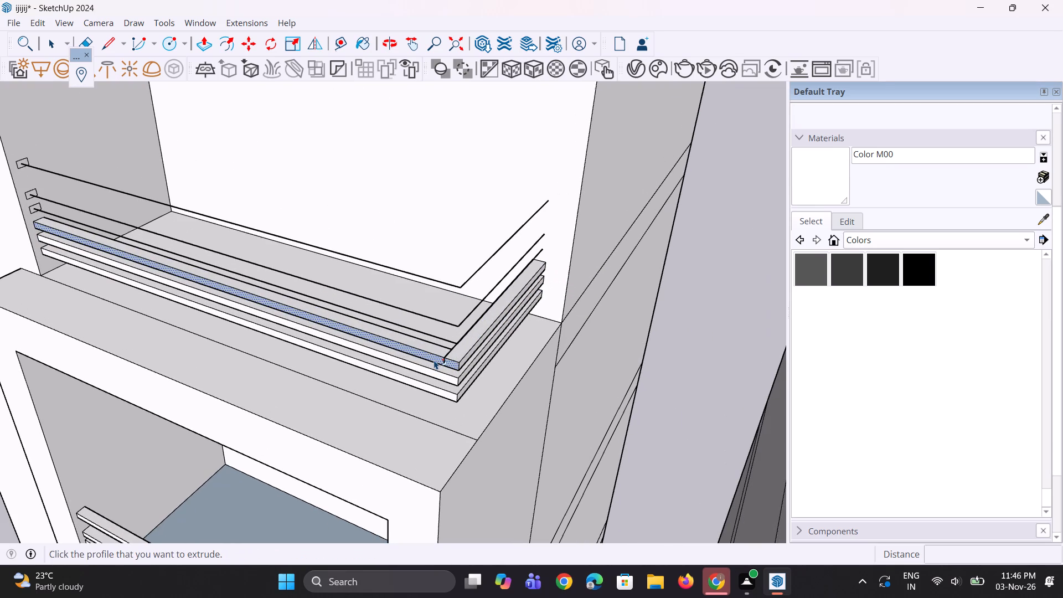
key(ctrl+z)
Sweep the third rectangle from the bottom along its L-shaped line around the corner to the line's end.
scroll(138, 240, up, 2)
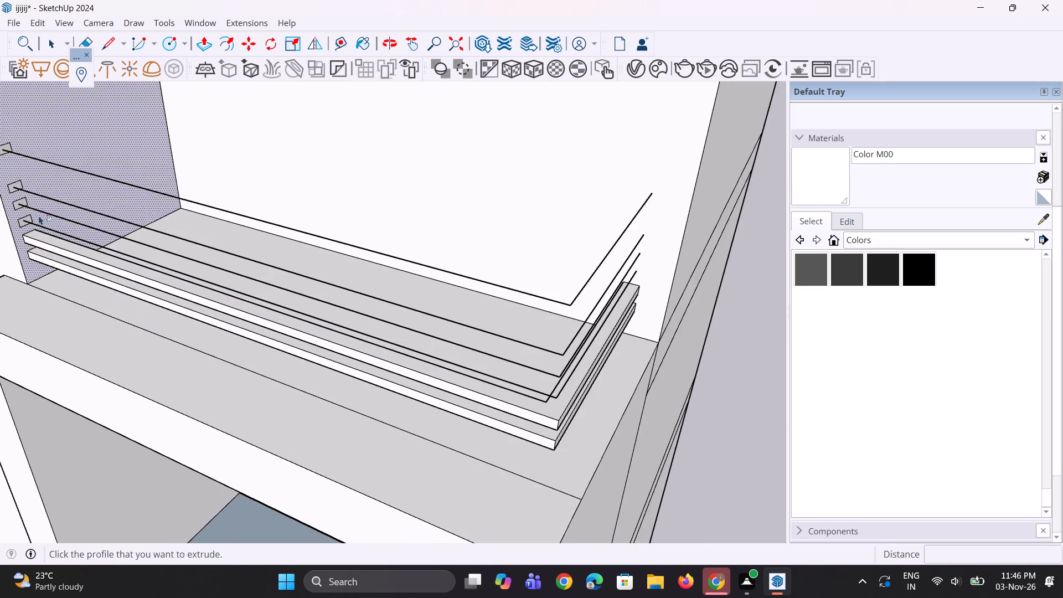
scroll(0, 225, up, 3)
click(29, 224)
scroll(141, 263, down, 8)
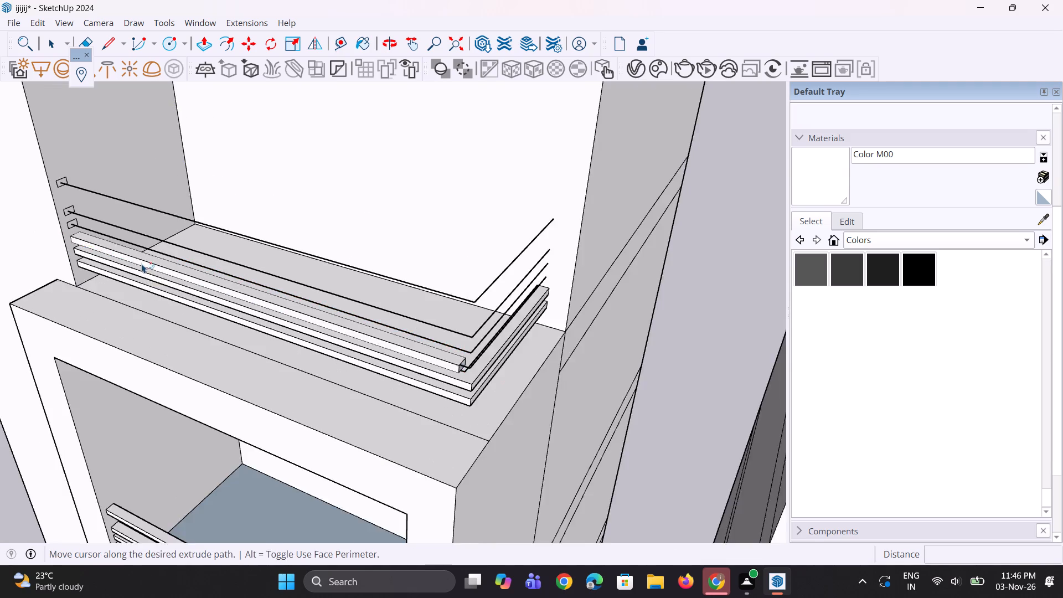
scroll(142, 264, down, 3)
scroll(405, 260, up, 1)
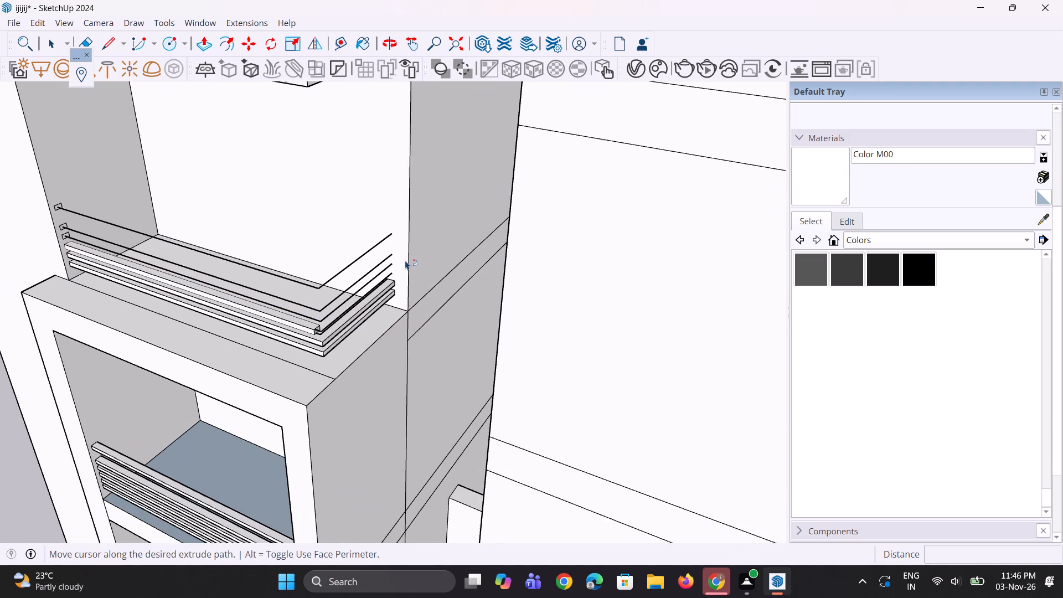
scroll(385, 286, up, 2)
click(393, 257)
Sweep the fourth rectangle from the bottom along its L-shaped railing line to the line's end.
scroll(419, 317, down, 2)
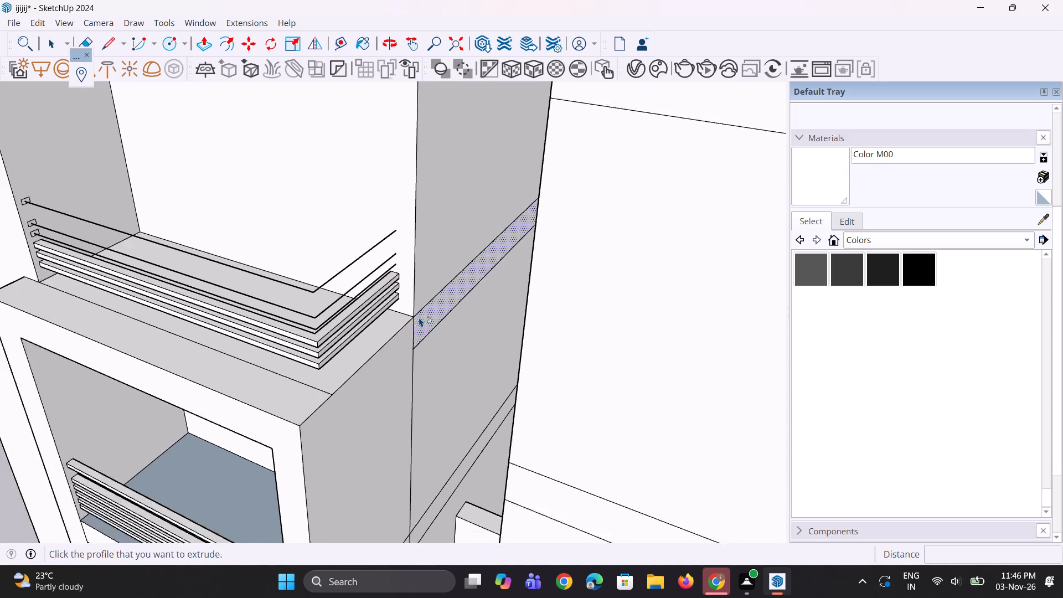
scroll(419, 317, down, 1)
scroll(314, 355, up, 1)
middle_drag(314, 354, 319, 324)
scroll(327, 313, up, 13)
middle_drag(338, 321, 291, 331)
scroll(359, 385, down, 5)
scroll(329, 333, down, 4)
scroll(6, 171, up, 3)
scroll(61, 221, up, 3)
click(19, 195)
scroll(210, 298, down, 5)
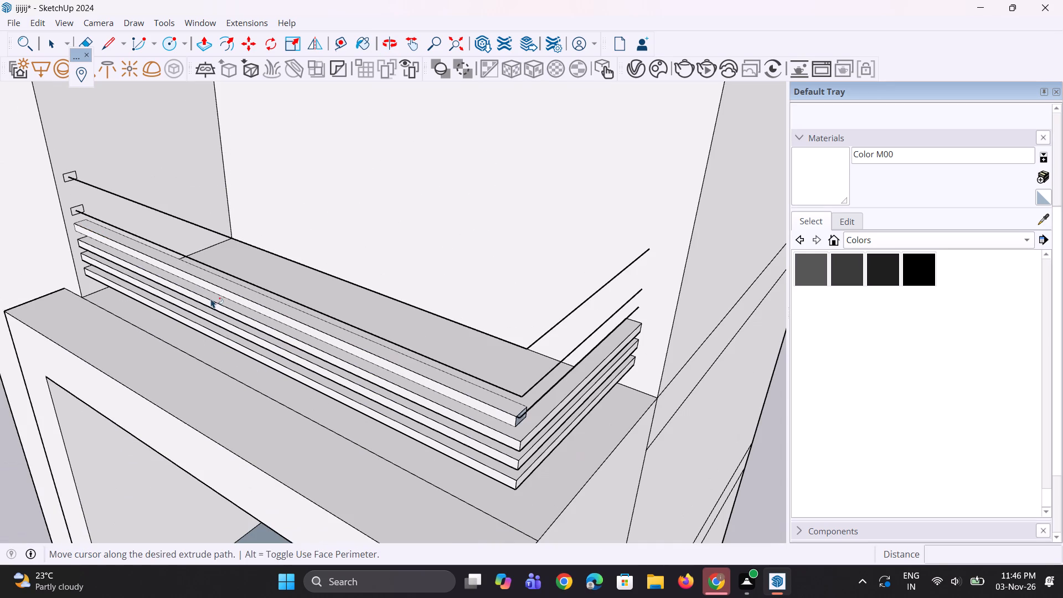
click(634, 311)
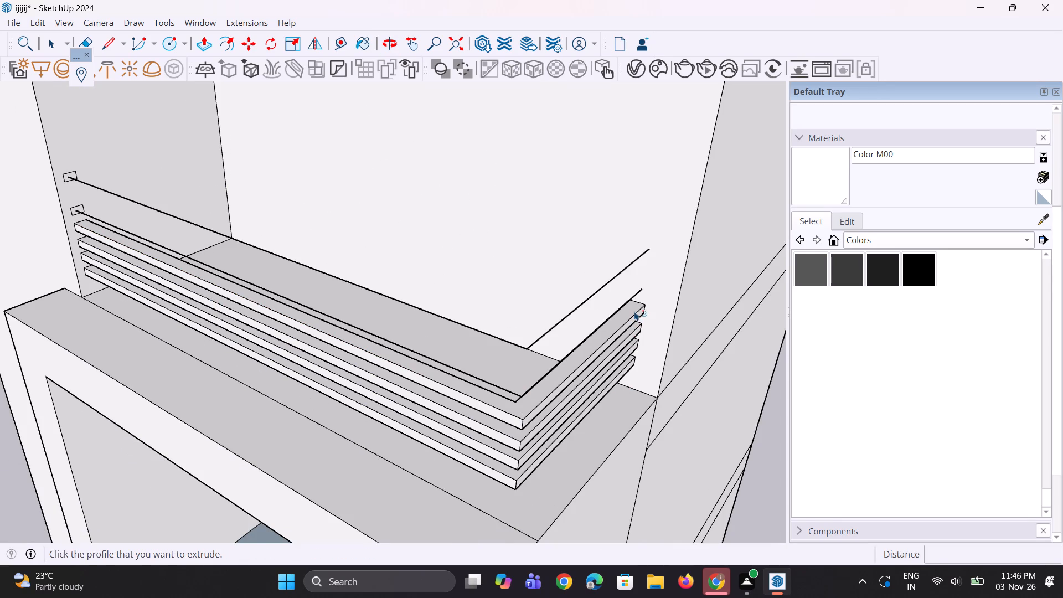
Sweep the fifth rectangle from the bottom along its L-shaped railing line to the line's end.
scroll(476, 390, up, 2)
scroll(20, 182, up, 2)
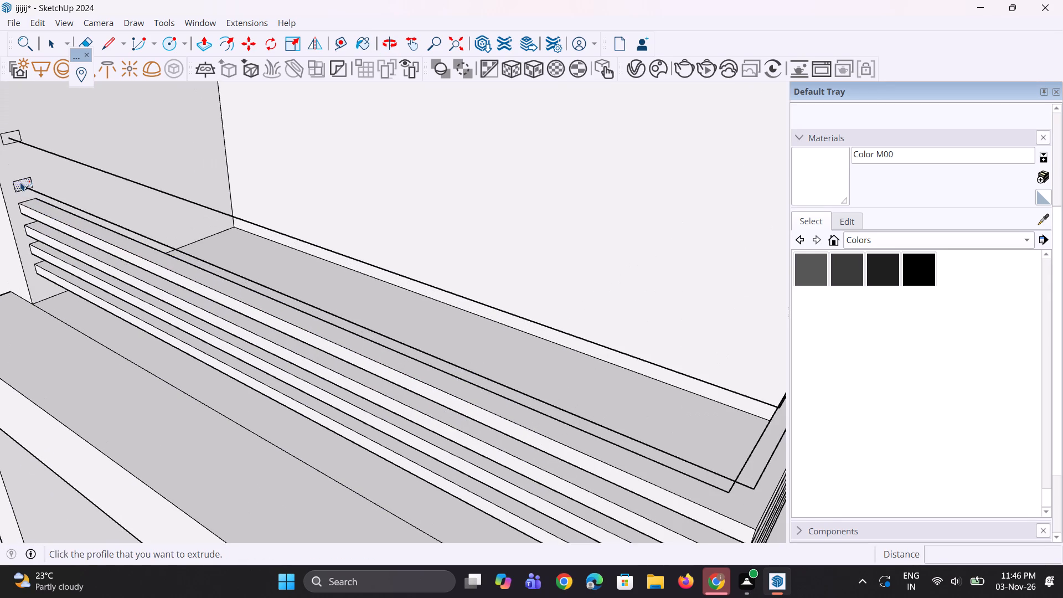
click(20, 182)
scroll(208, 275, down, 5)
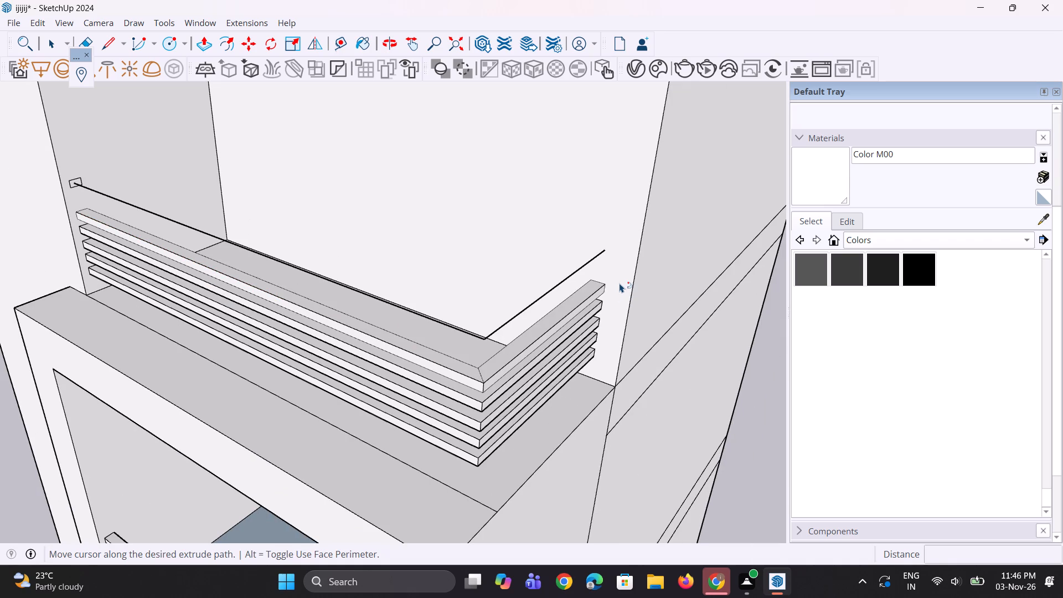
click(620, 283)
Sweep the topmost rectangle along its L-shaped railing line around the corner to the line's end.
scroll(68, 174, up, 2)
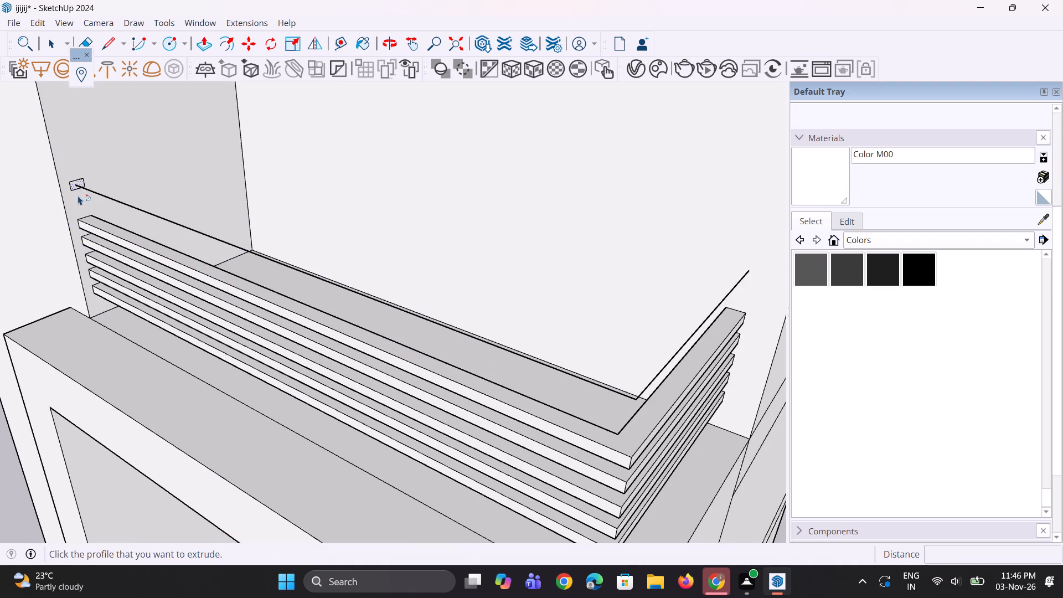
click(75, 188)
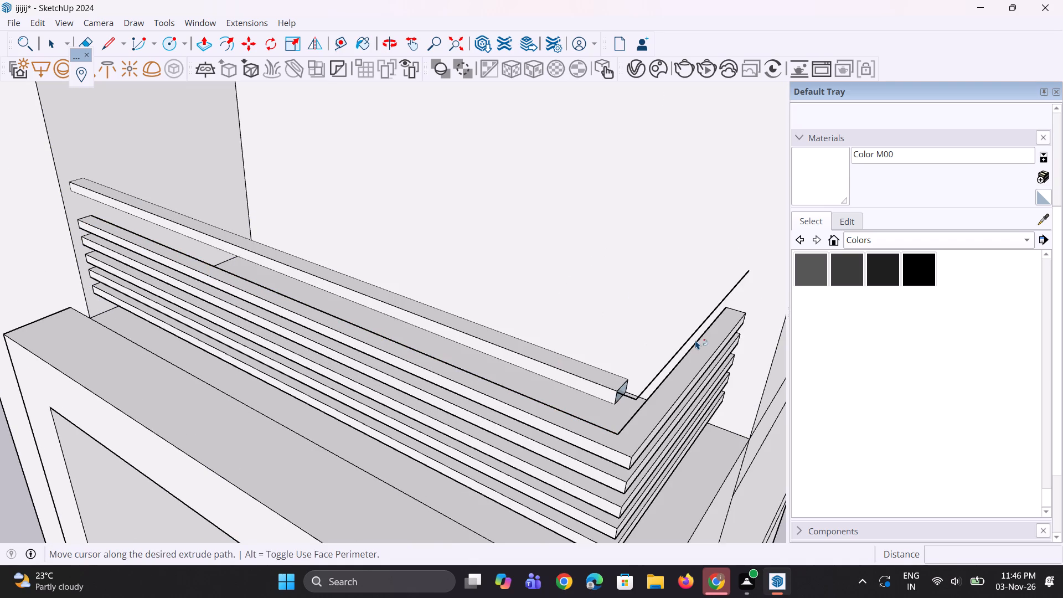
scroll(645, 378, up, 1)
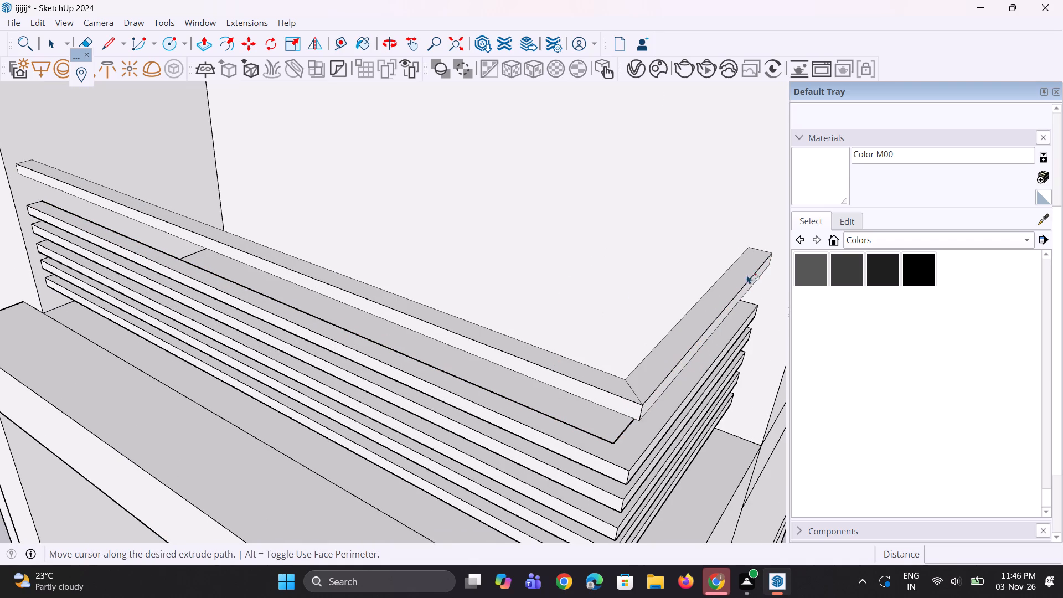
click(755, 262)
middle_drag(554, 455, 497, 368)
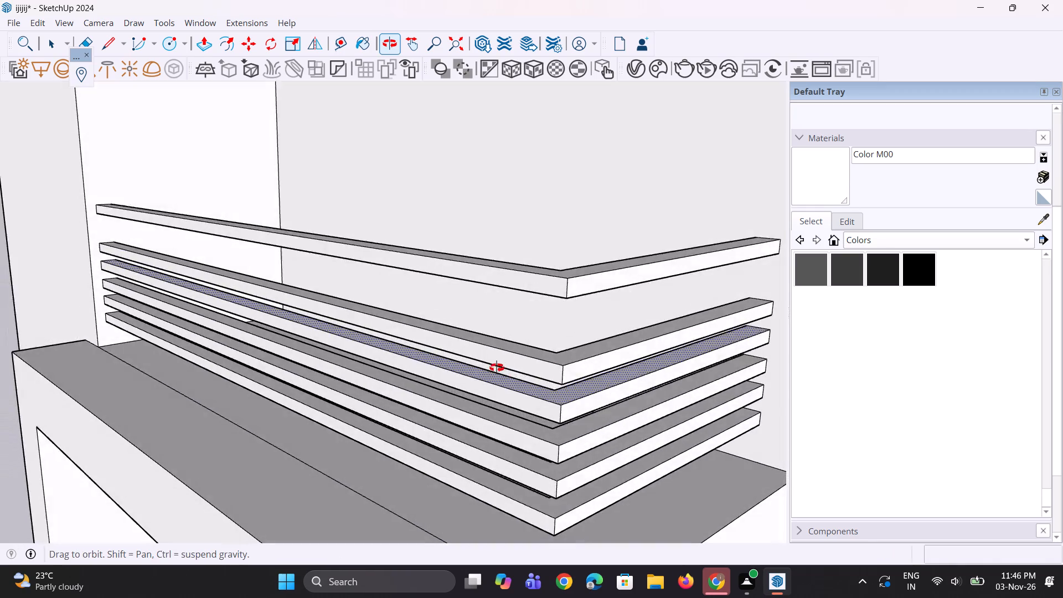
middle_drag(497, 368, 539, 415)
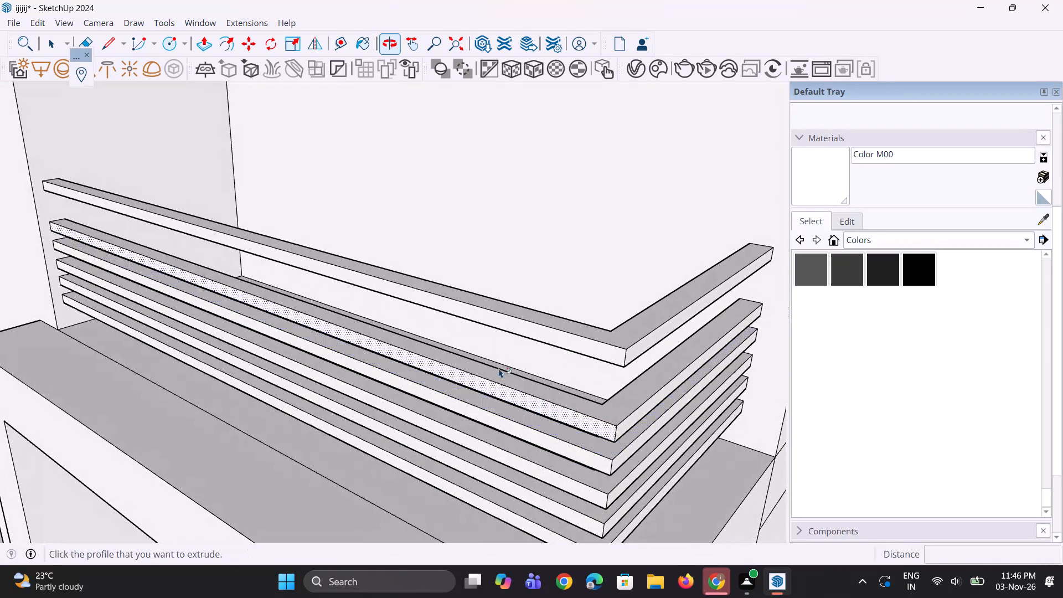
scroll(484, 361, down, 10)
middle_drag(486, 488, 454, 416)
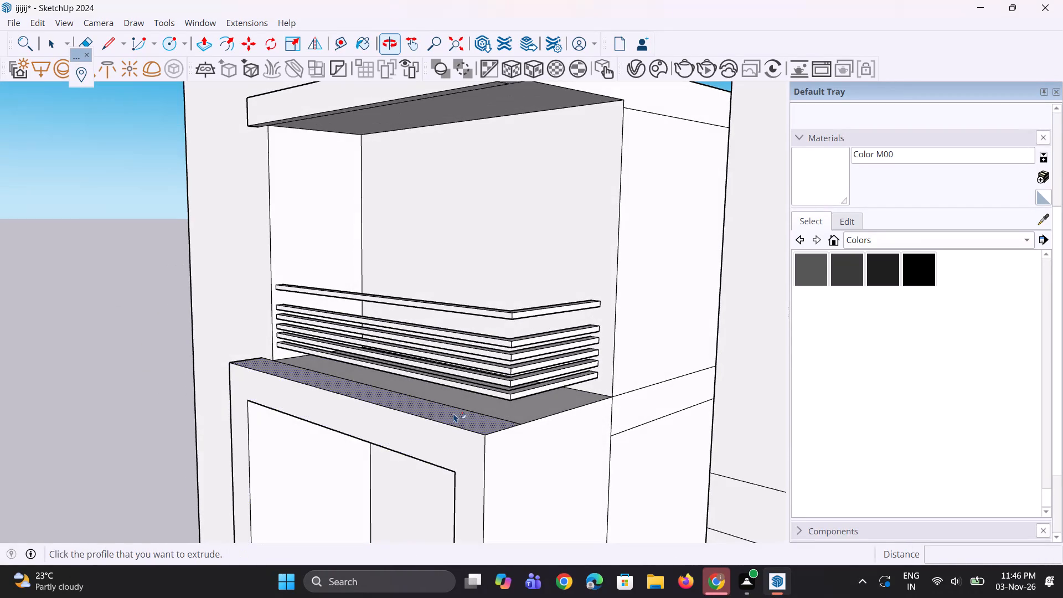
key(space)
key(space)
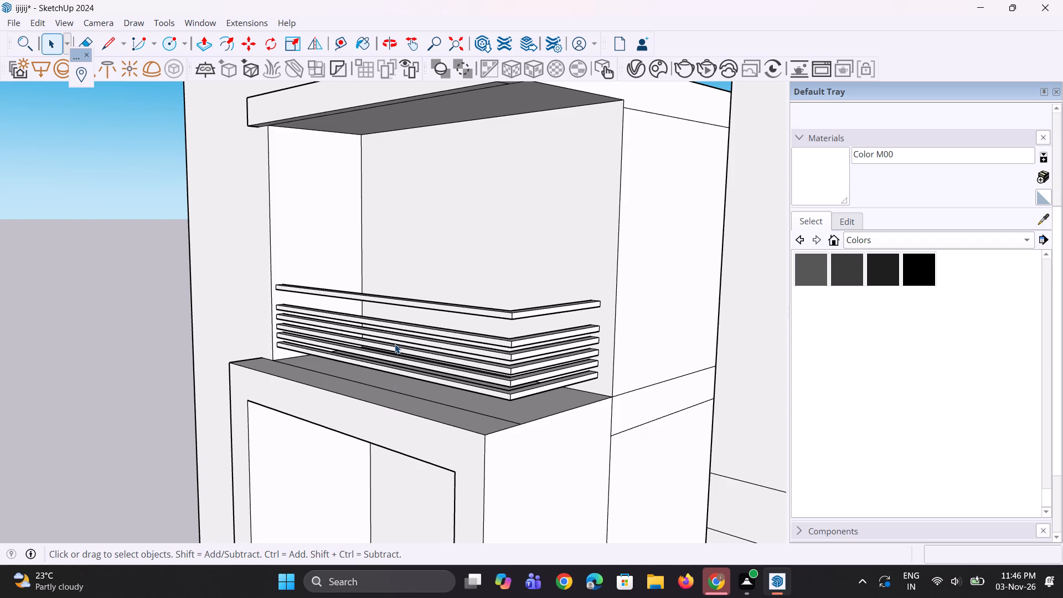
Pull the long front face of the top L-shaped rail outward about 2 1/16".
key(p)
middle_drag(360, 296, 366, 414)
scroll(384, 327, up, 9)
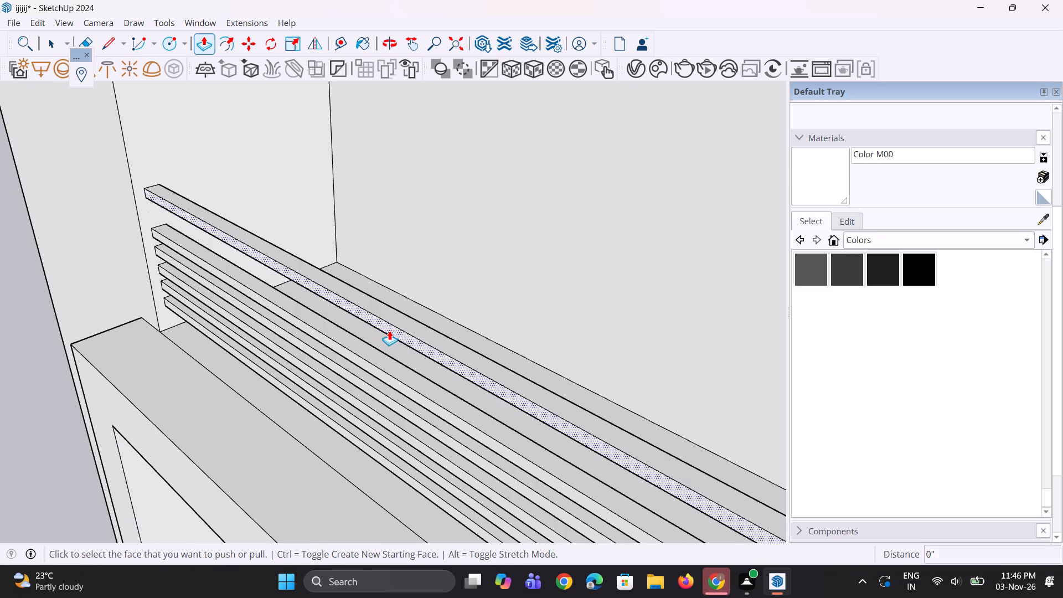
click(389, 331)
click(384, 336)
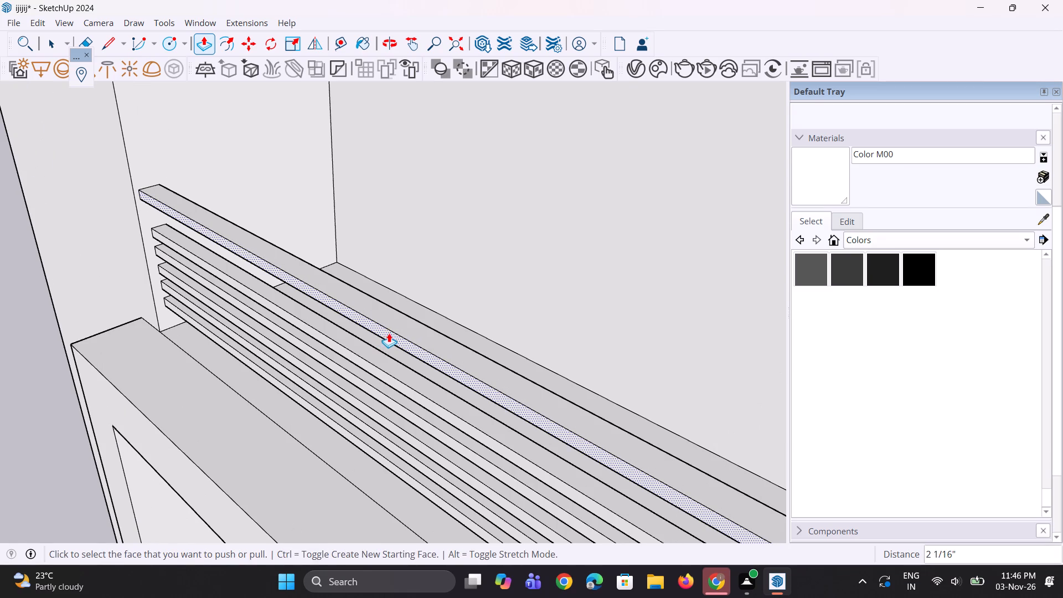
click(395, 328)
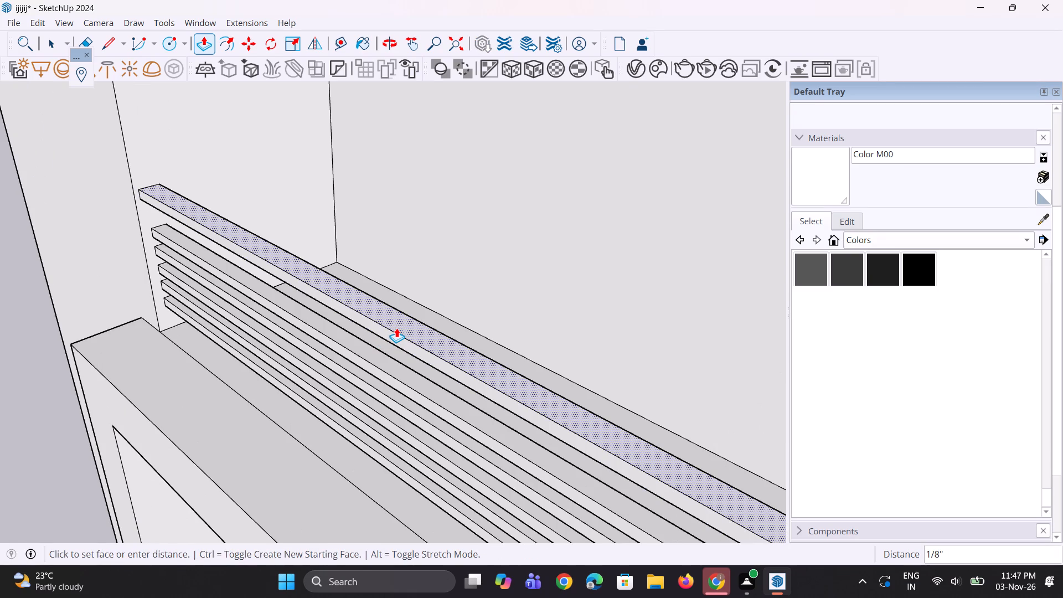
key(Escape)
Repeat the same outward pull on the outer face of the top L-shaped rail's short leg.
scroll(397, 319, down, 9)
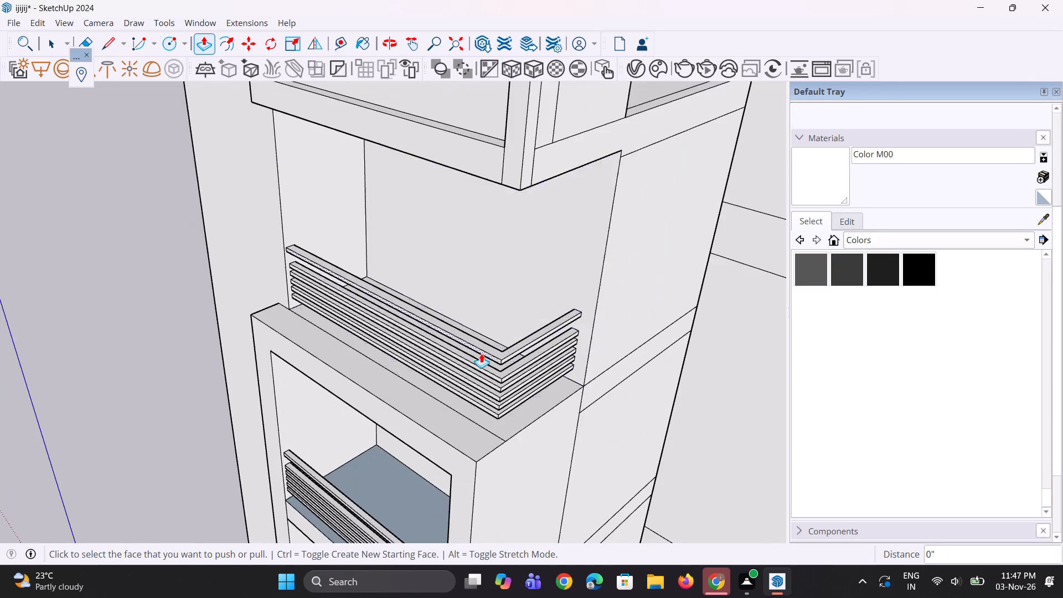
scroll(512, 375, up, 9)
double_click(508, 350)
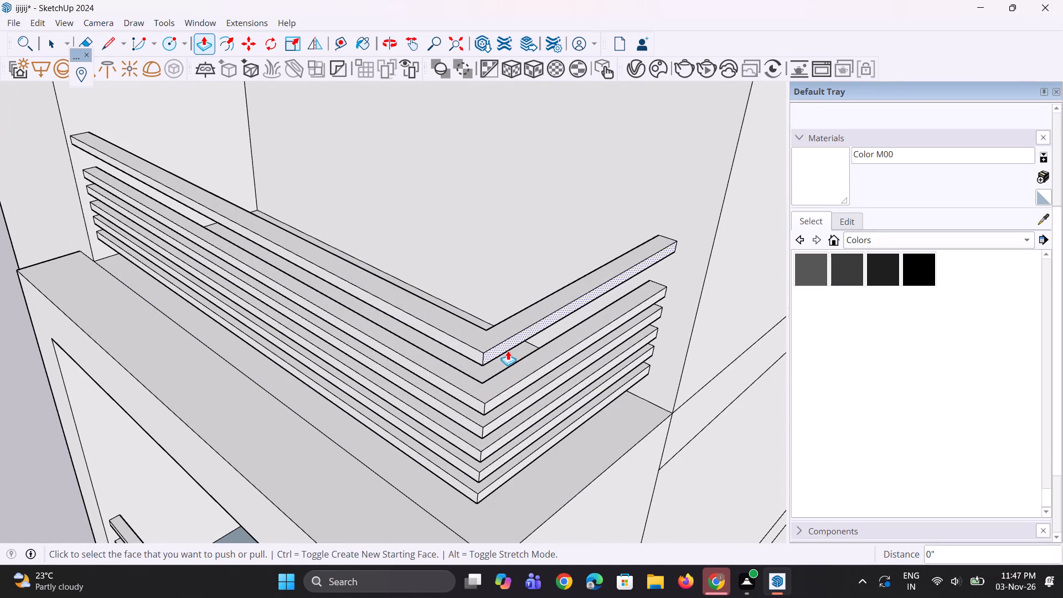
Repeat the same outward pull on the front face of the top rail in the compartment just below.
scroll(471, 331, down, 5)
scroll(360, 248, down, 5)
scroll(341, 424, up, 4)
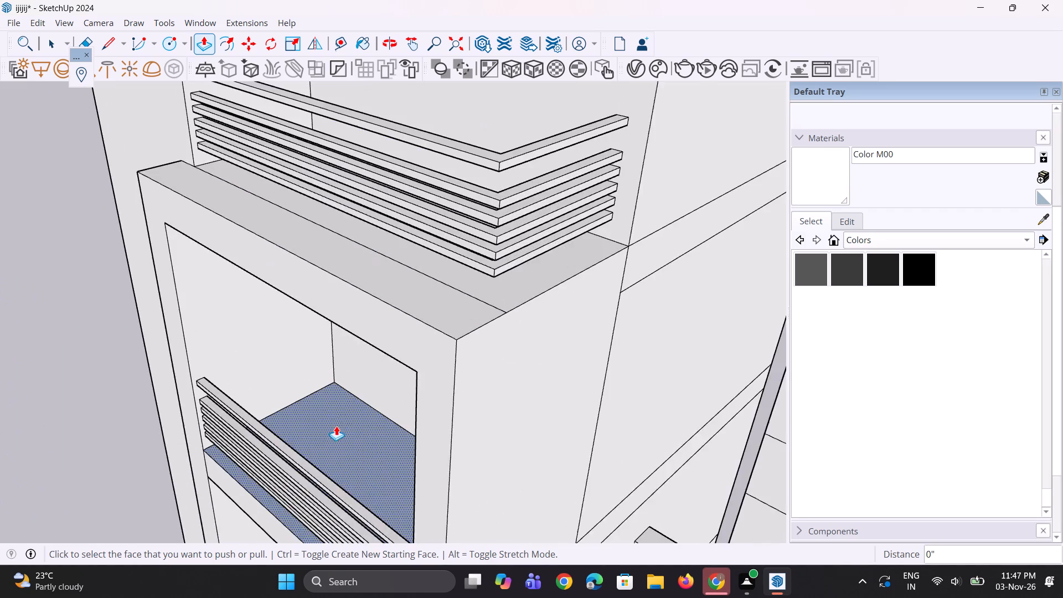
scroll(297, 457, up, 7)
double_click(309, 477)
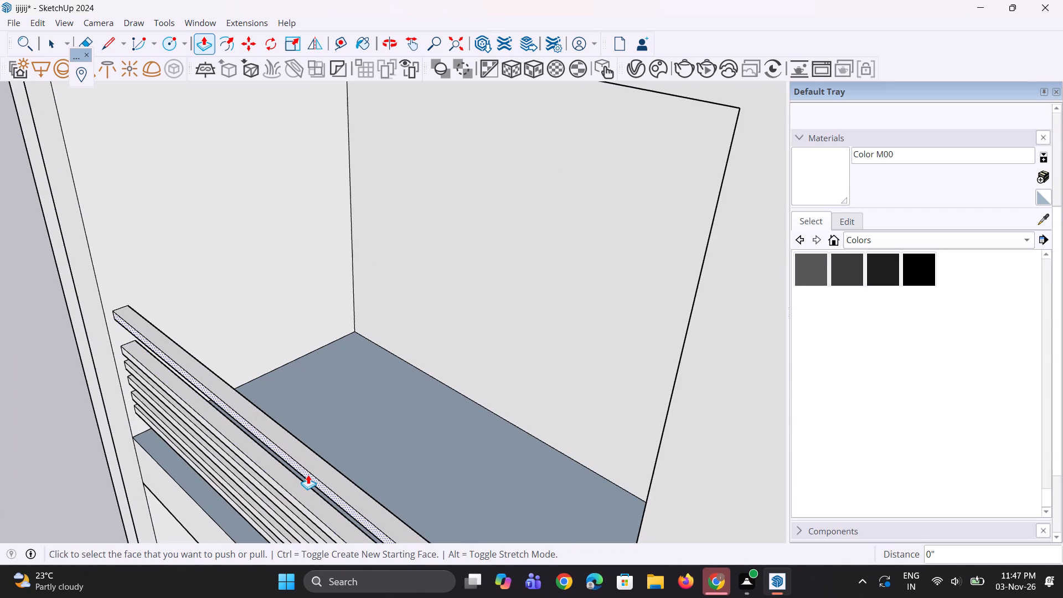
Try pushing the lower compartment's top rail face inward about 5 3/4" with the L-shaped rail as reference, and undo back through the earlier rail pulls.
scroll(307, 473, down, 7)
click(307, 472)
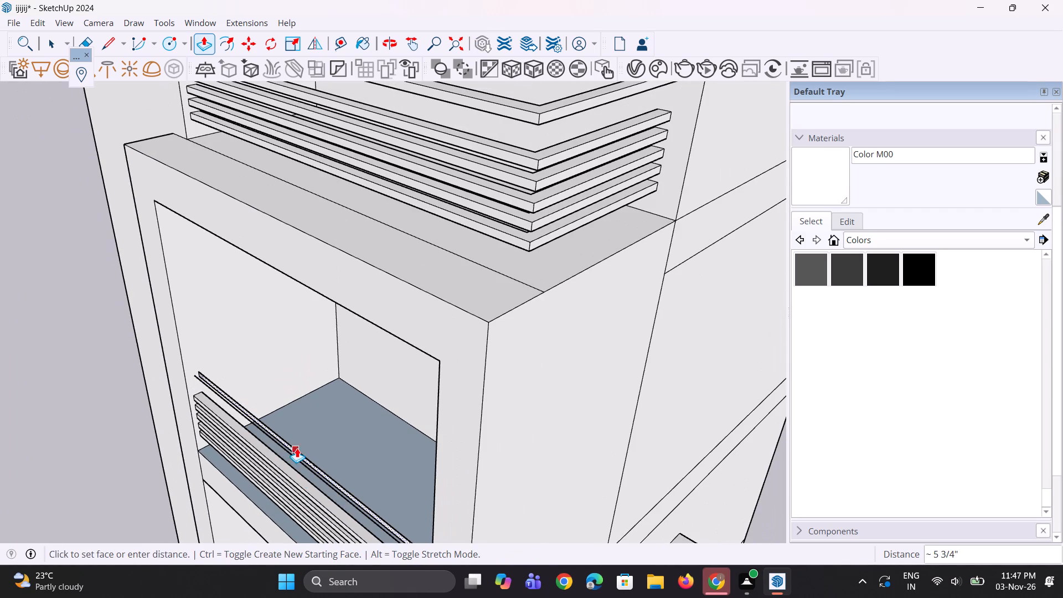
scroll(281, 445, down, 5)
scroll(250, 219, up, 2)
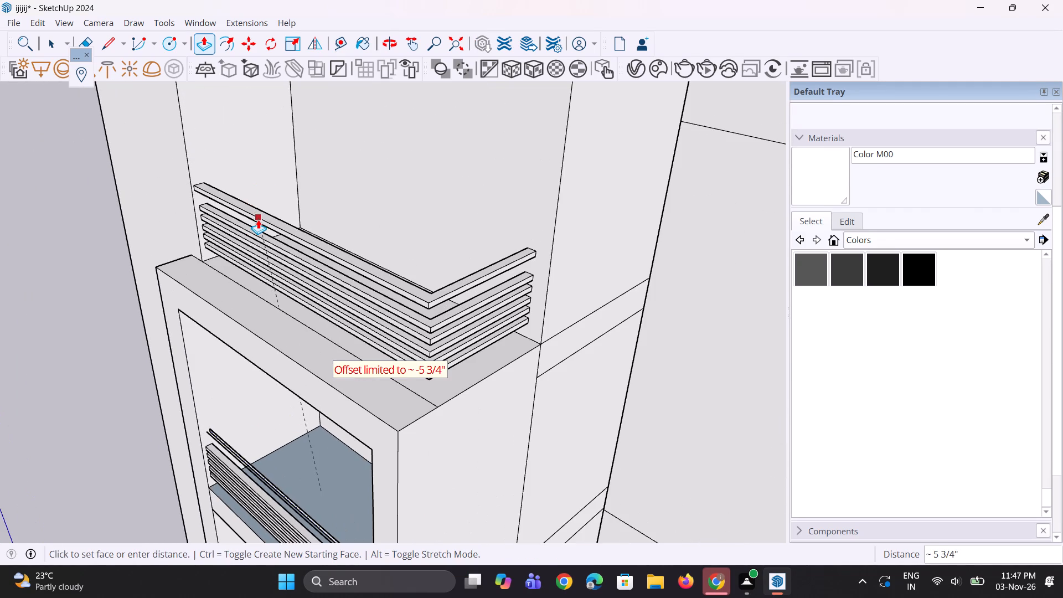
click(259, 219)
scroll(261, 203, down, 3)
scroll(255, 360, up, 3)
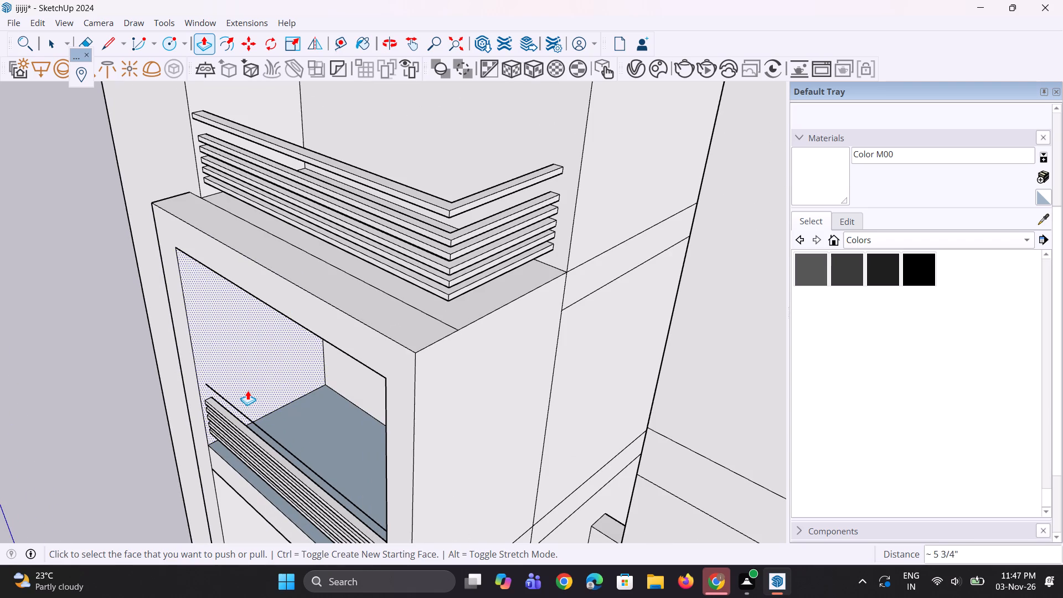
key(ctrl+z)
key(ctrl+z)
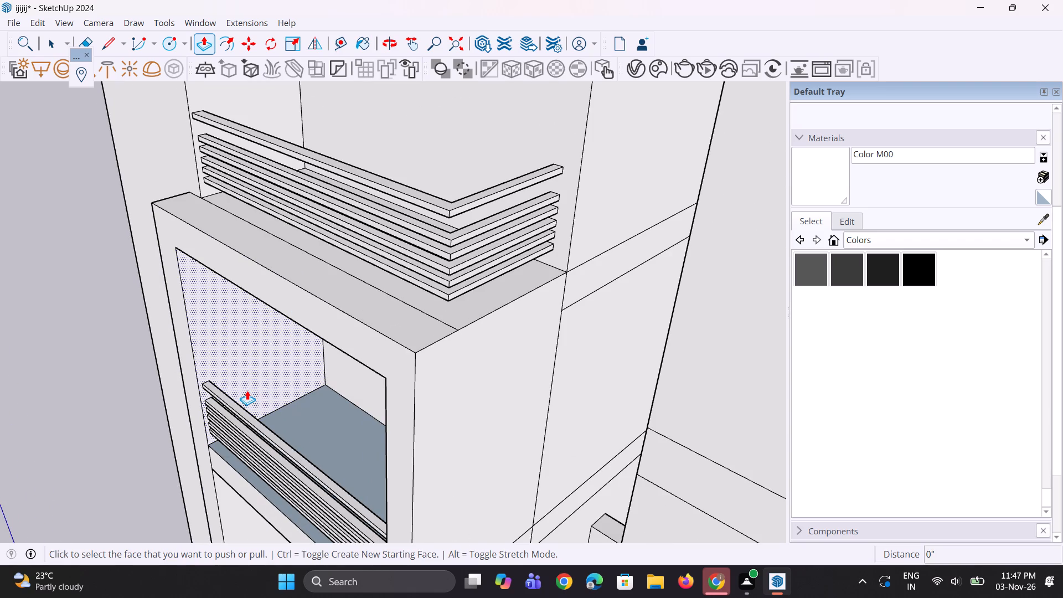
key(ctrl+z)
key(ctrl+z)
Pull the top L-shaped rail's long front face outward about 2 3/8" and repeat the pull on its short leg's outer face.
scroll(469, 187, up, 3)
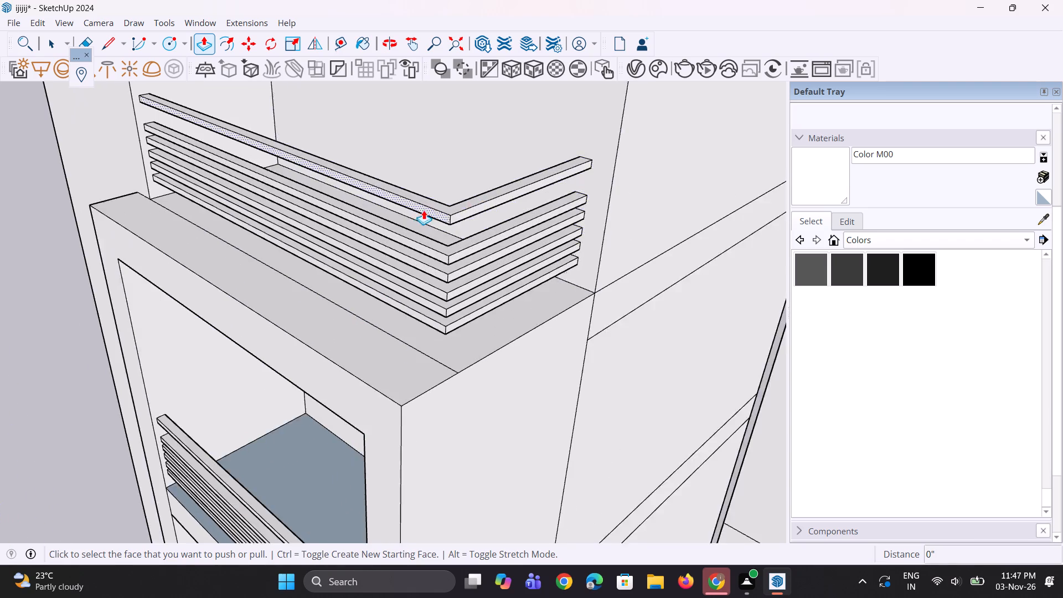
scroll(424, 215, up, 2)
click(432, 213)
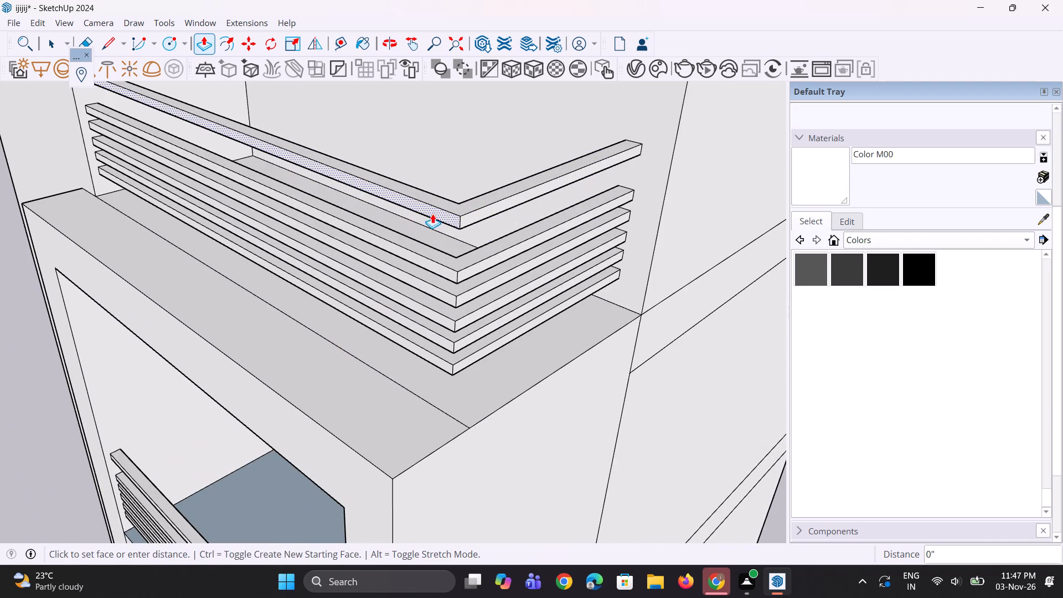
click(427, 218)
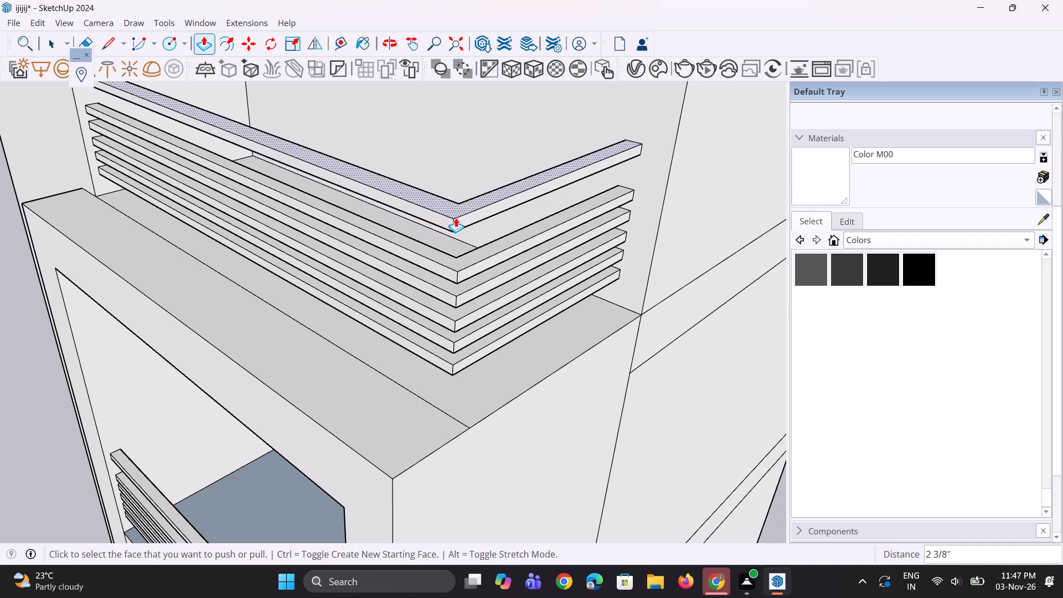
double_click(462, 216)
Repeat the 2 3/8" outward pull on the top rail's front face in the compartment directly below the L-shaped railing.
scroll(472, 216, down, 9)
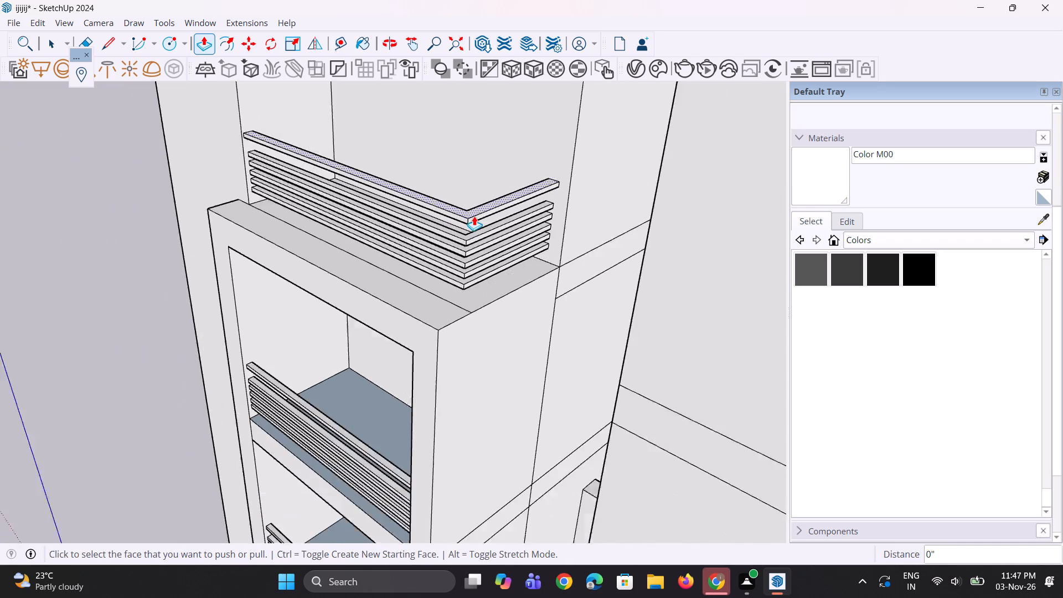
scroll(474, 216, down, 2)
scroll(377, 405, up, 11)
double_click(378, 433)
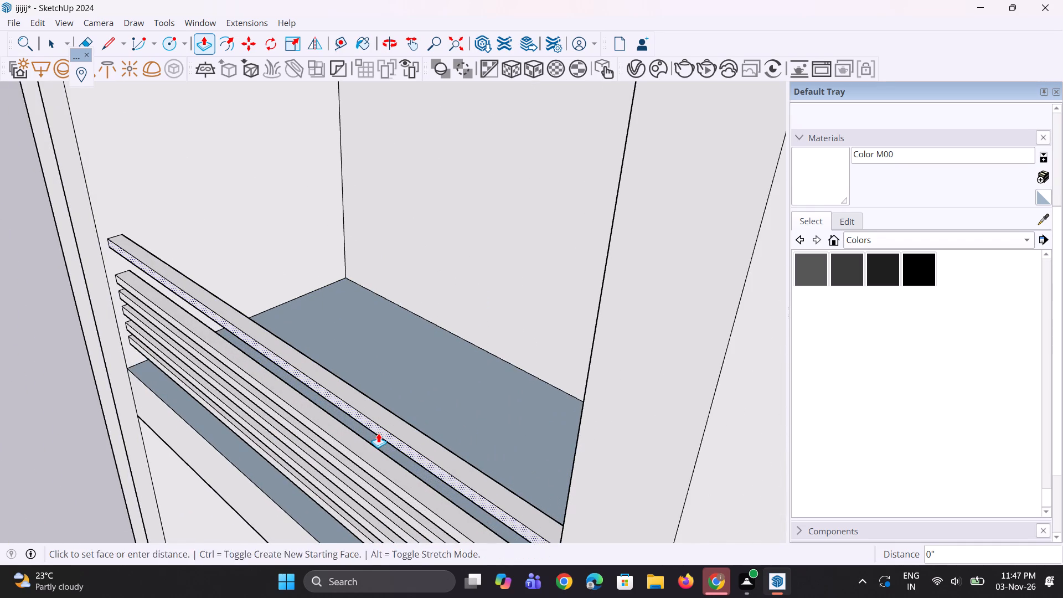
Repeat the 2 3/8" outward pull on the top rail's front face in the third compartment from the bottom.
scroll(423, 303, down, 11)
scroll(348, 197, down, 5)
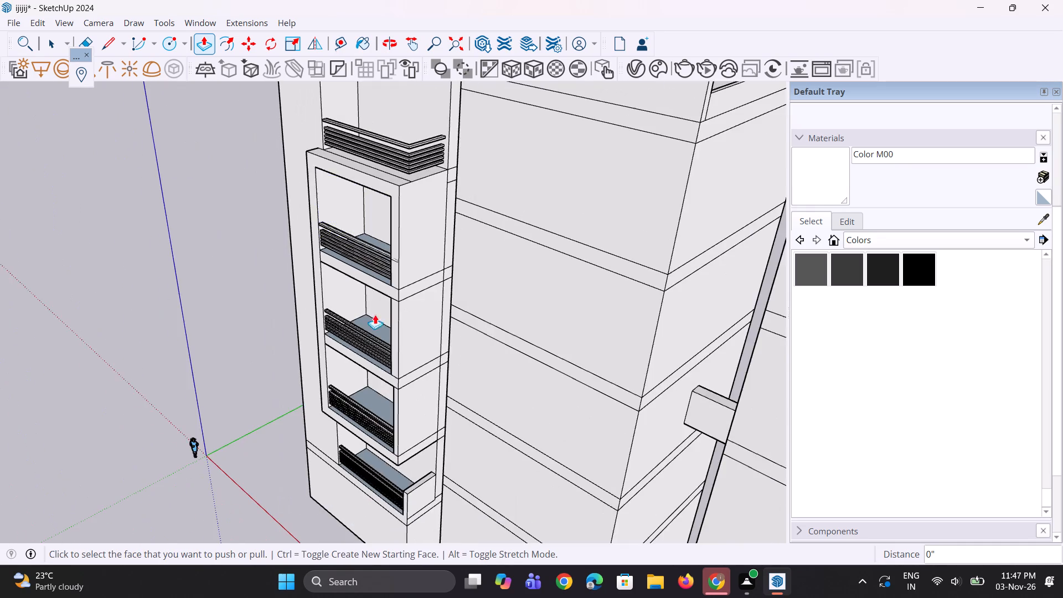
scroll(376, 376, up, 5)
scroll(343, 284, up, 7)
scroll(378, 313, up, 6)
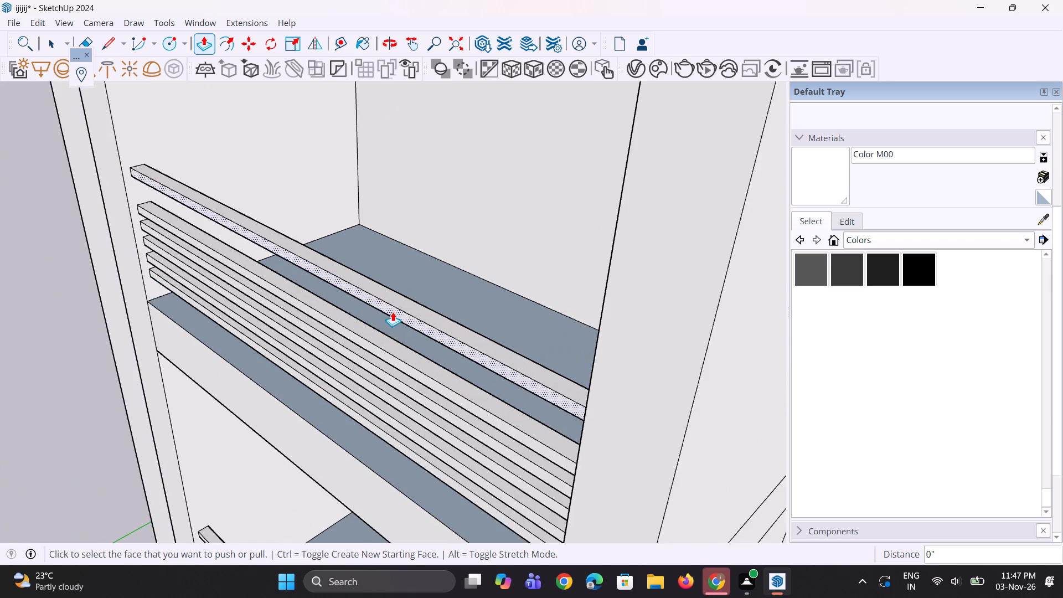
double_click(393, 312)
Repeat the 2 3/8" outward pull on the top rail's front face in the second compartment from the bottom.
scroll(393, 269, down, 11)
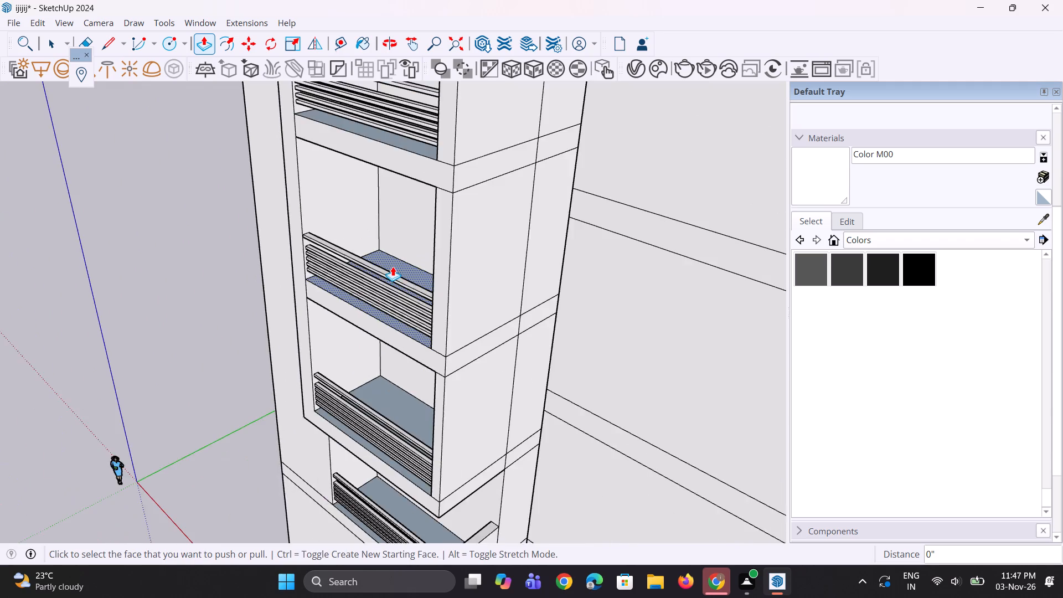
scroll(393, 266, down, 5)
scroll(366, 368, up, 15)
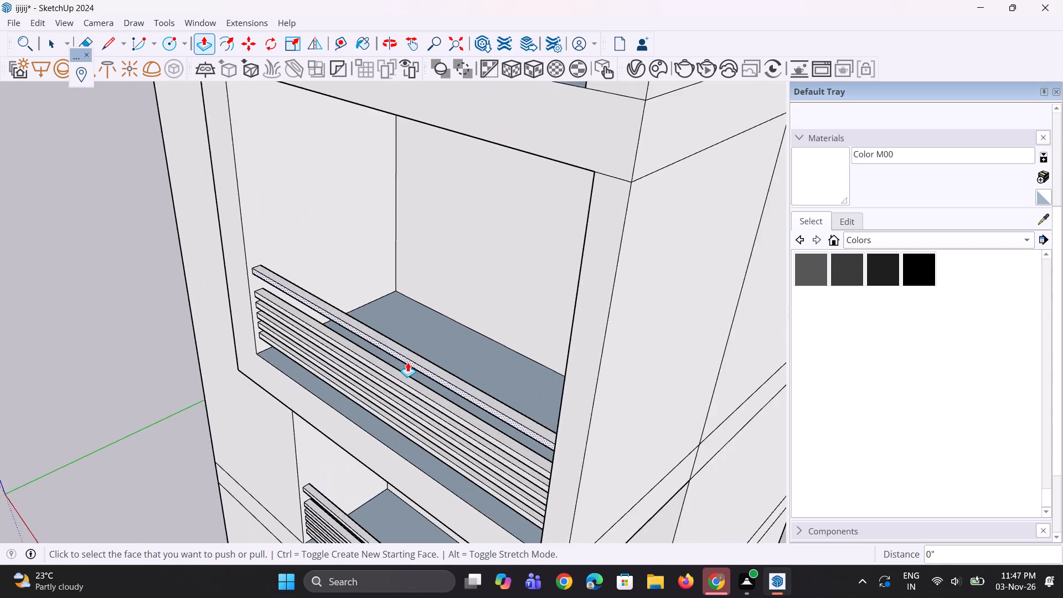
scroll(407, 362, up, 5)
double_click(408, 363)
Repeat the 2 3/8" outward pull on the top rail's front face in the lowest compartment.
scroll(445, 303, down, 6)
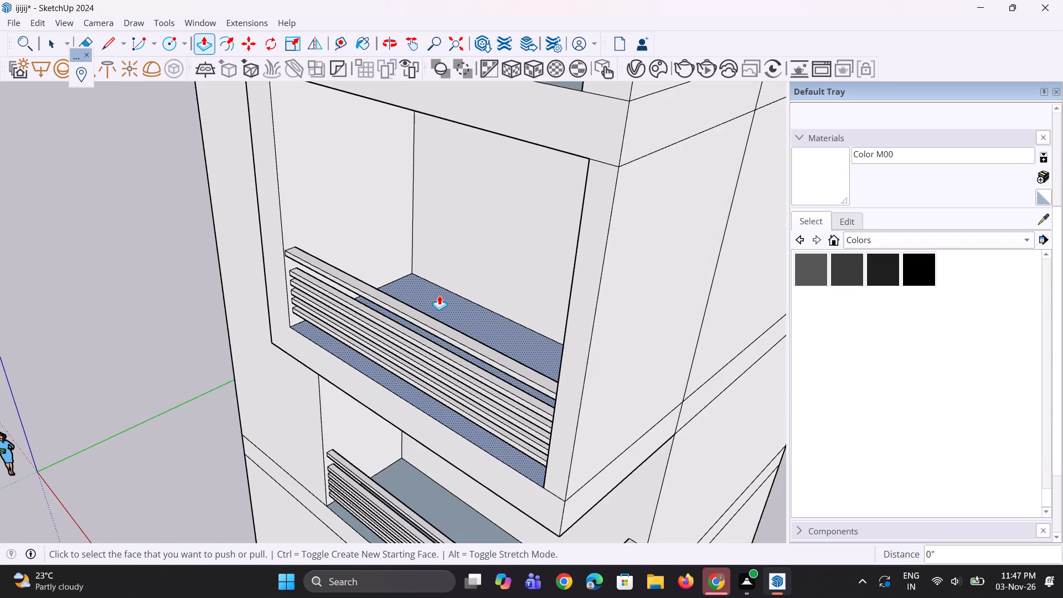
scroll(429, 289, down, 10)
scroll(451, 399, up, 10)
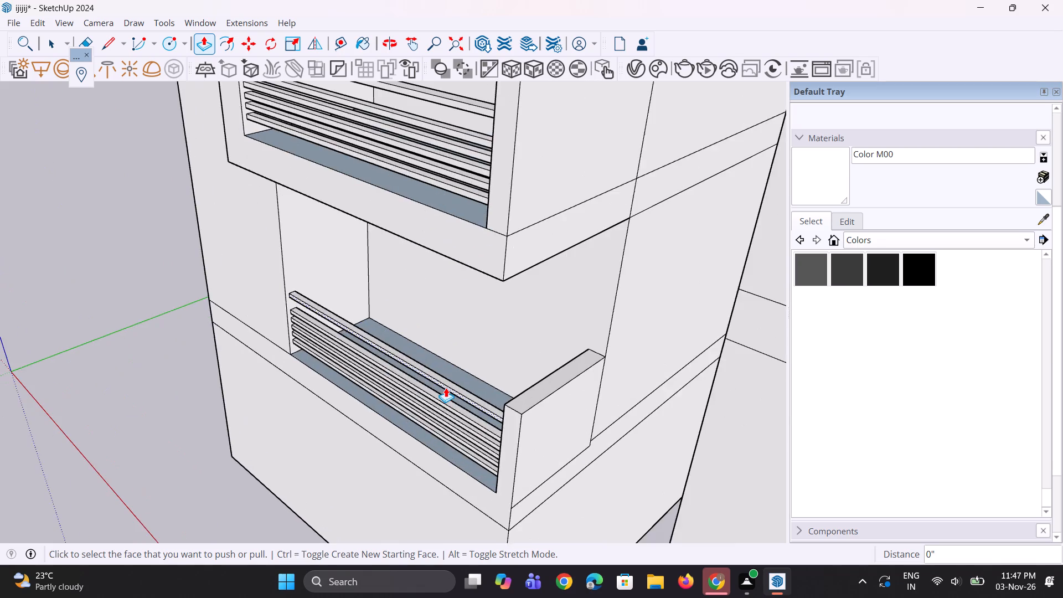
scroll(446, 388, up, 8)
double_click(446, 388)
Pull the top face of the lowest compartment's top rail upward about 1 9/16".
scroll(427, 379, up, 4)
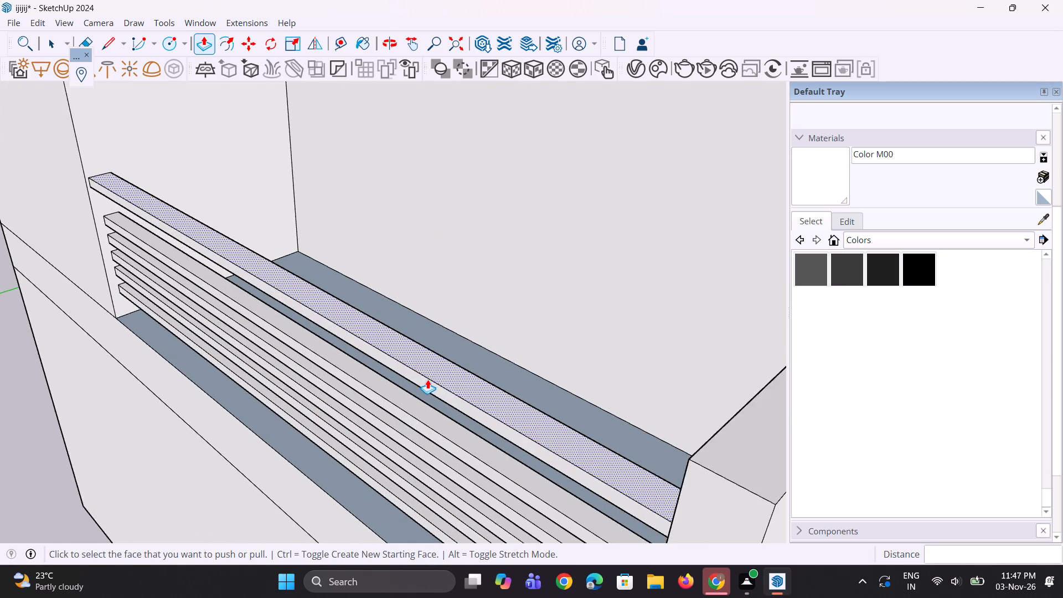
click(434, 372)
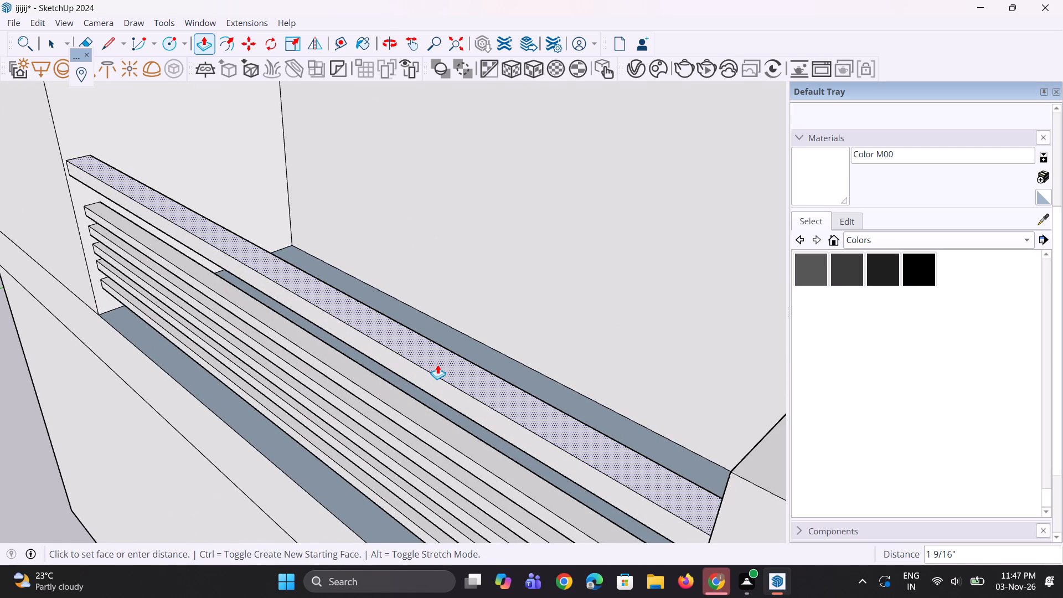
click(437, 364)
Repeat the 1 9/16" upward pull on the top rail's upper face in the second compartment from the bottom.
scroll(345, 386, down, 10)
middle_drag(336, 327, 340, 365)
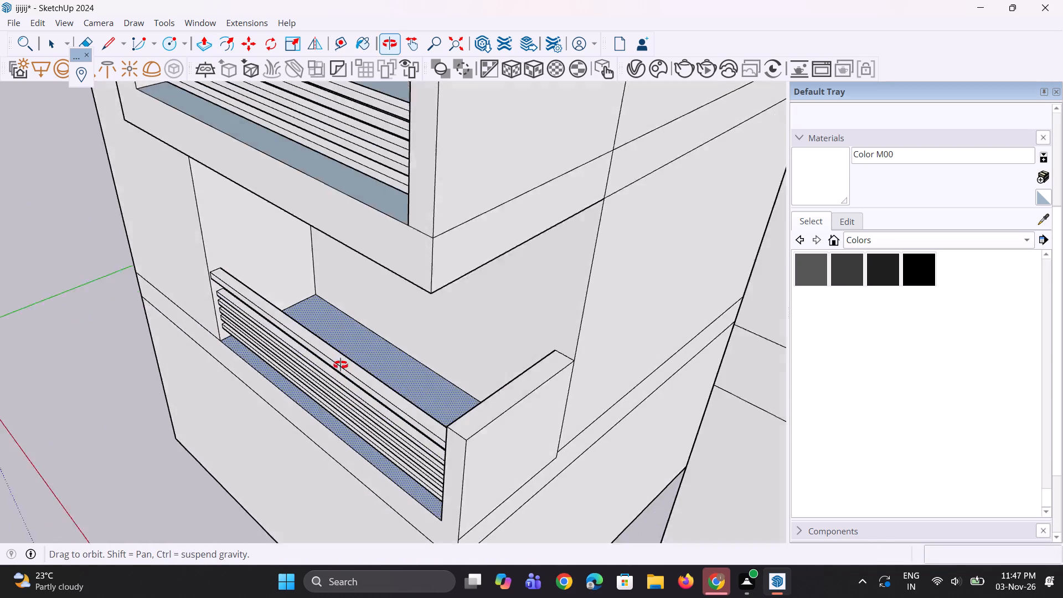
middle_drag(340, 365, 426, 363)
scroll(447, 375, down, 5)
scroll(410, 225, up, 7)
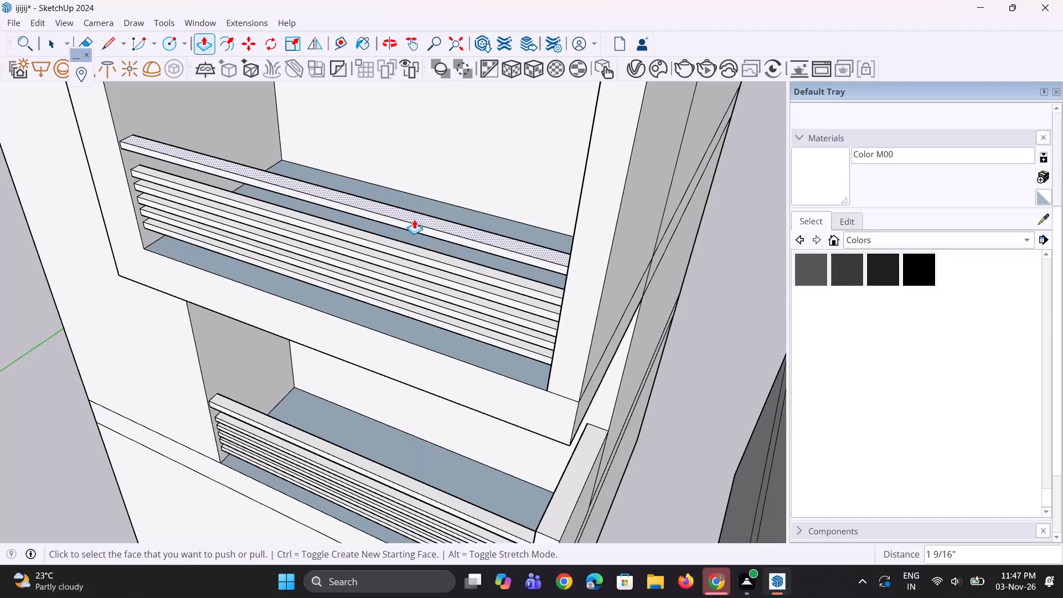
double_click(417, 218)
Repeat the 1 9/16" upward pull on the top rail's upper face in the third compartment from the bottom.
scroll(374, 334, down, 10)
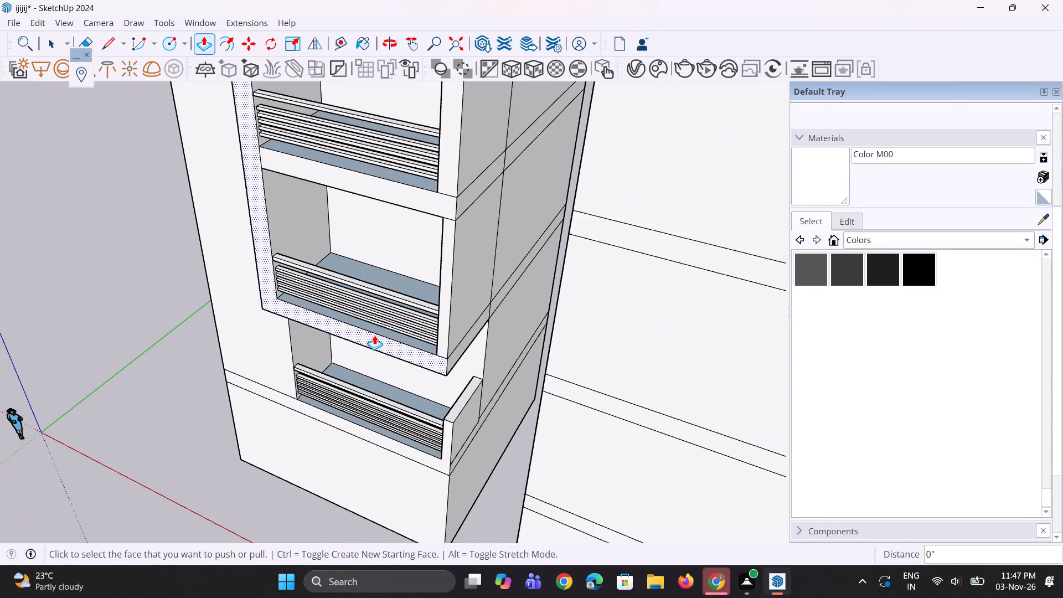
scroll(374, 335, down, 4)
scroll(358, 159, up, 4)
scroll(354, 207, up, 8)
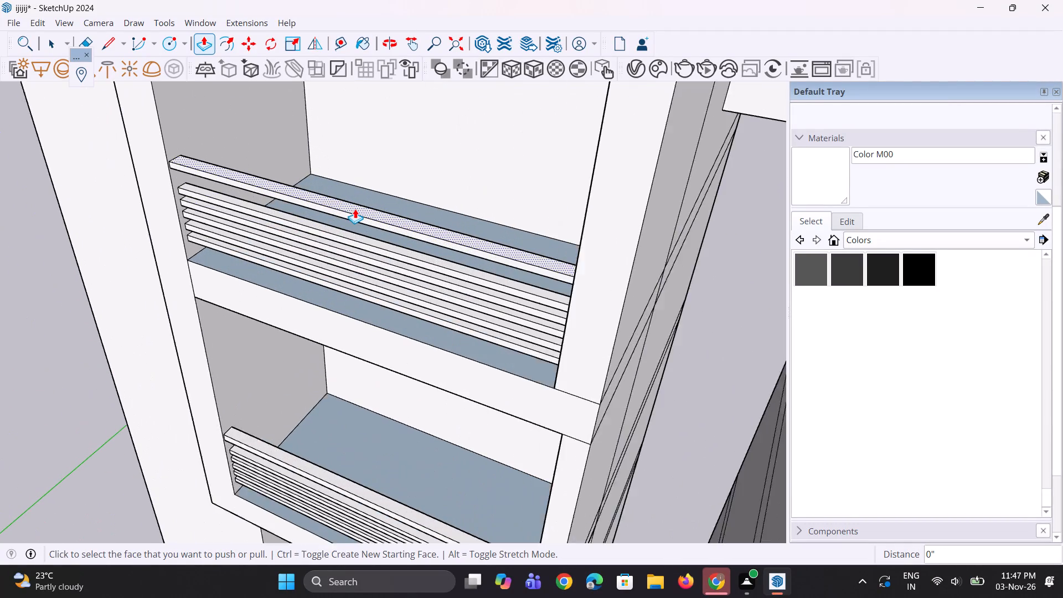
double_click(355, 209)
Repeat the 1 9/16" upward pull on the top rail's upper face in the fourth compartment from the bottom.
scroll(348, 324, down, 11)
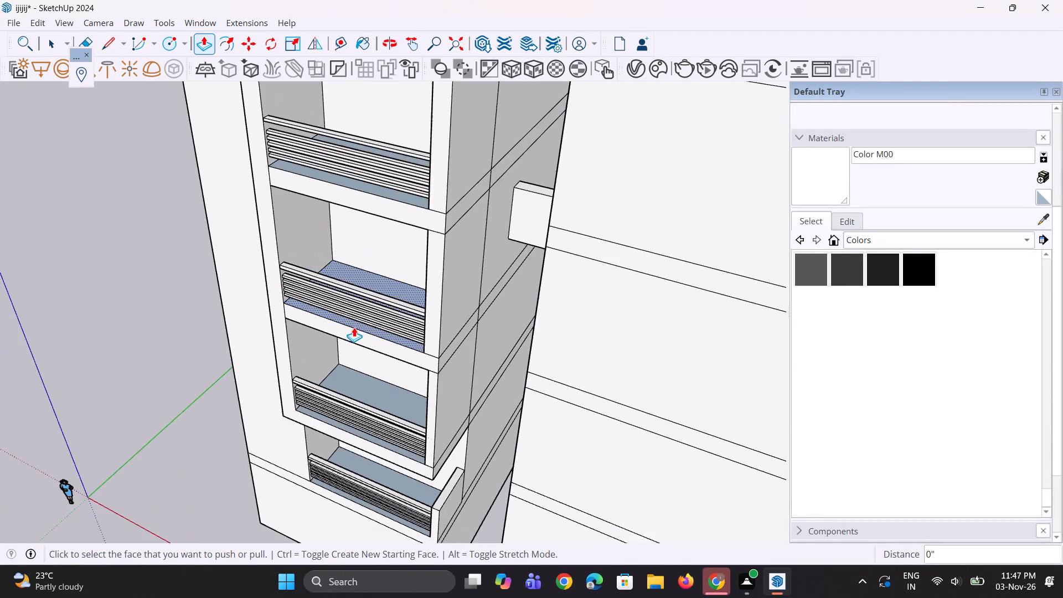
scroll(354, 327, down, 11)
scroll(364, 221, up, 4)
scroll(357, 270, up, 7)
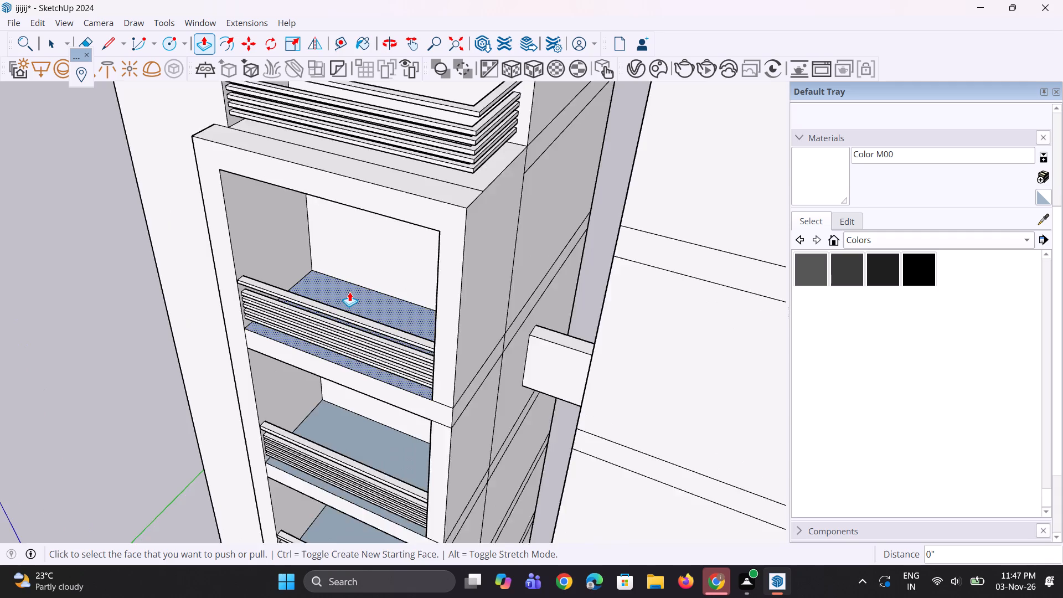
scroll(349, 292, up, 6)
double_click(342, 322)
Repeat the 1 9/16" upward pull on the upper face of the L-shaped top rail in the topmost compartment.
scroll(352, 361, down, 5)
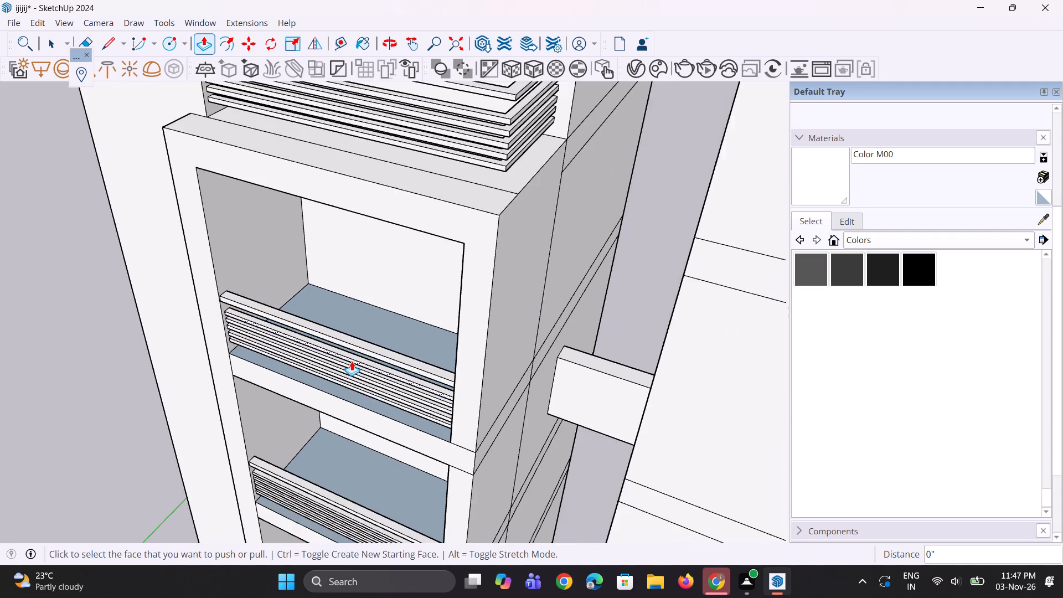
scroll(352, 361, down, 11)
scroll(380, 280, up, 8)
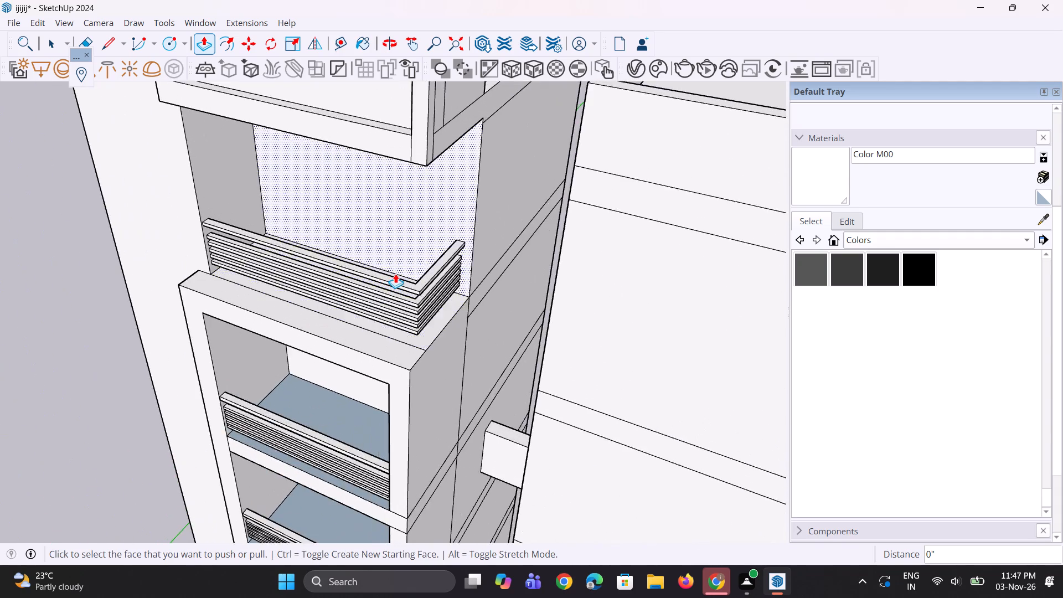
scroll(395, 274, up, 4)
double_click(396, 274)
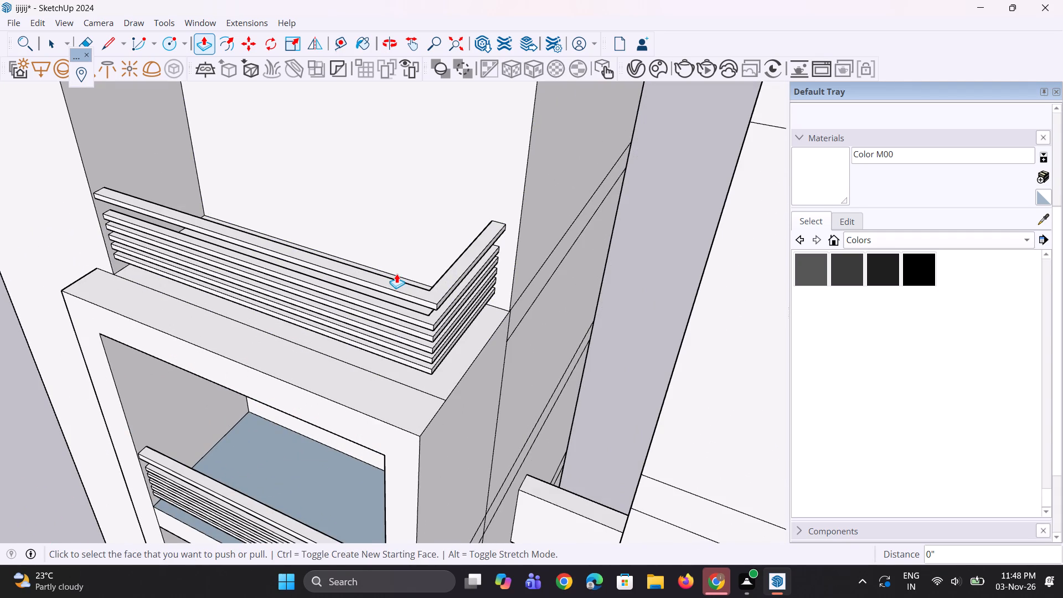
key(ctrl+z)
scroll(396, 284, up, 2)
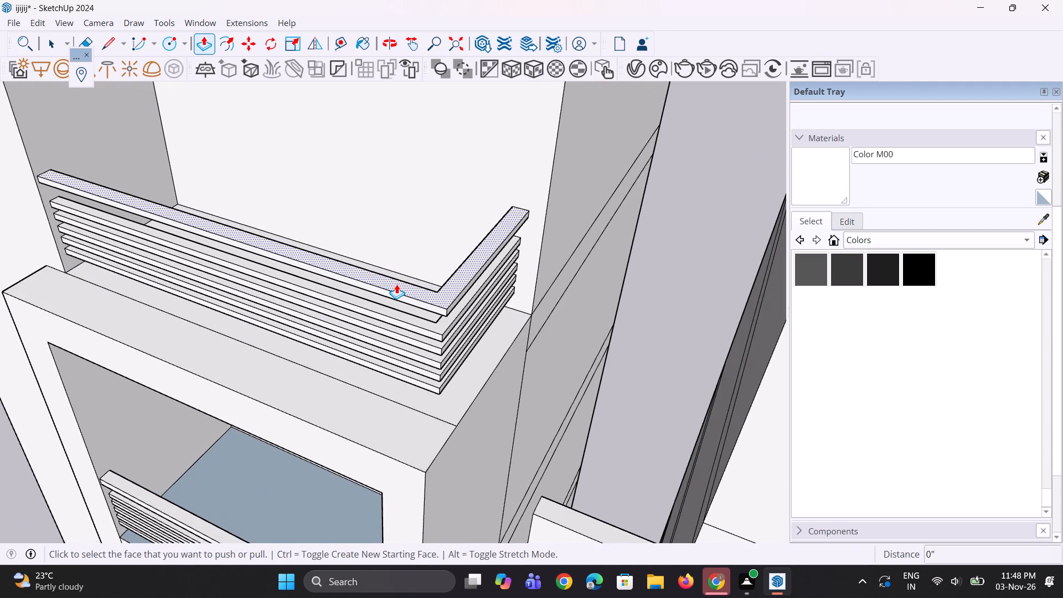
double_click(396, 284)
Examine the railings across all the tower's compartments and the adjoining building blocks from the front and side.
scroll(404, 354, down, 16)
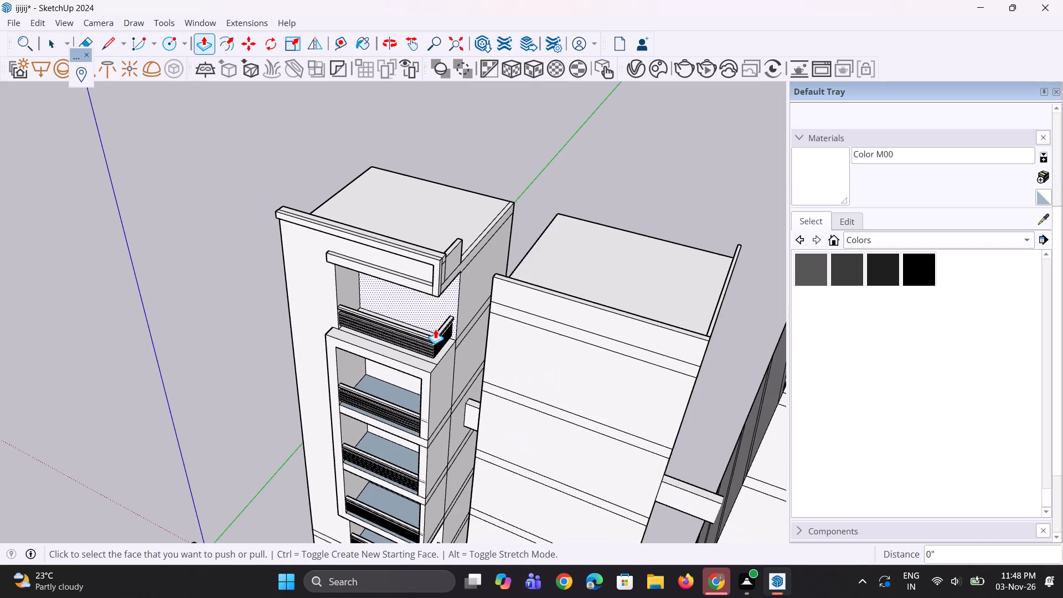
middle_drag(398, 275, 449, 178)
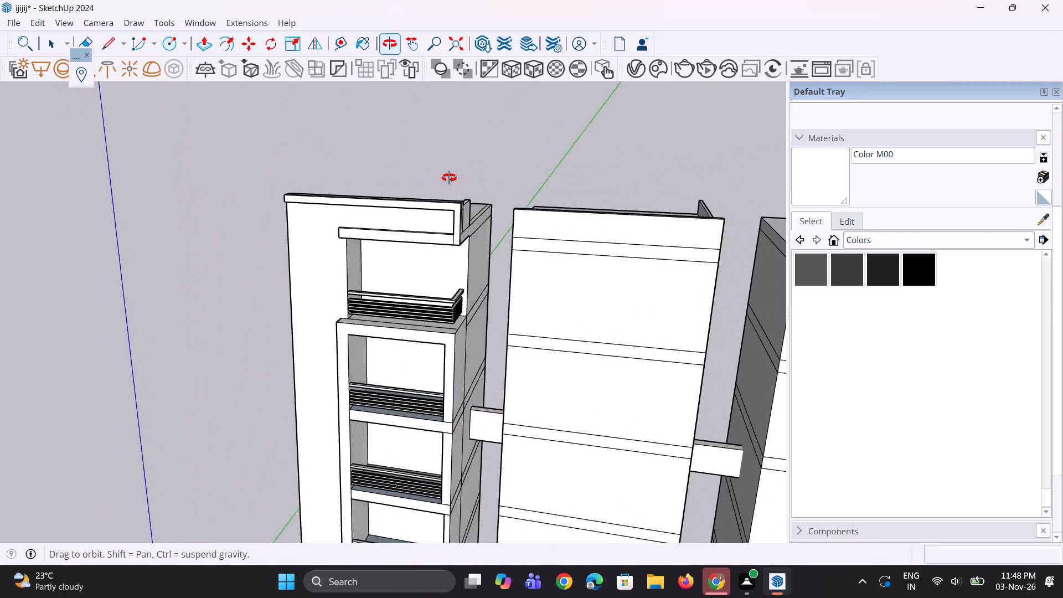
middle_drag(449, 178, 448, 178)
scroll(434, 175, up, 1)
scroll(374, 179, down, 5)
middle_drag(505, 436, 412, 426)
key(space)
scroll(426, 386, up, 1)
key(space)
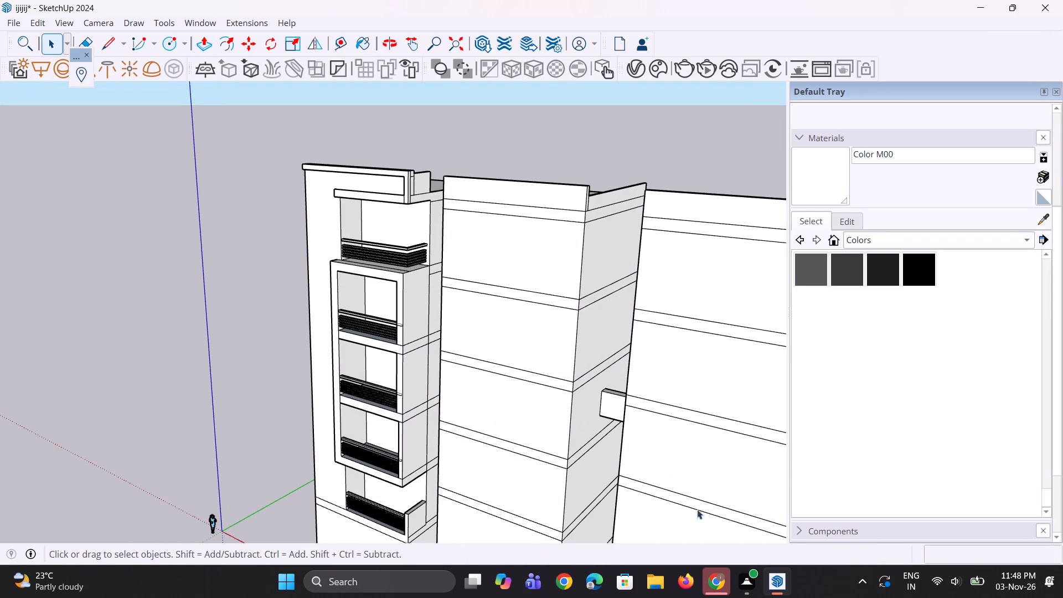
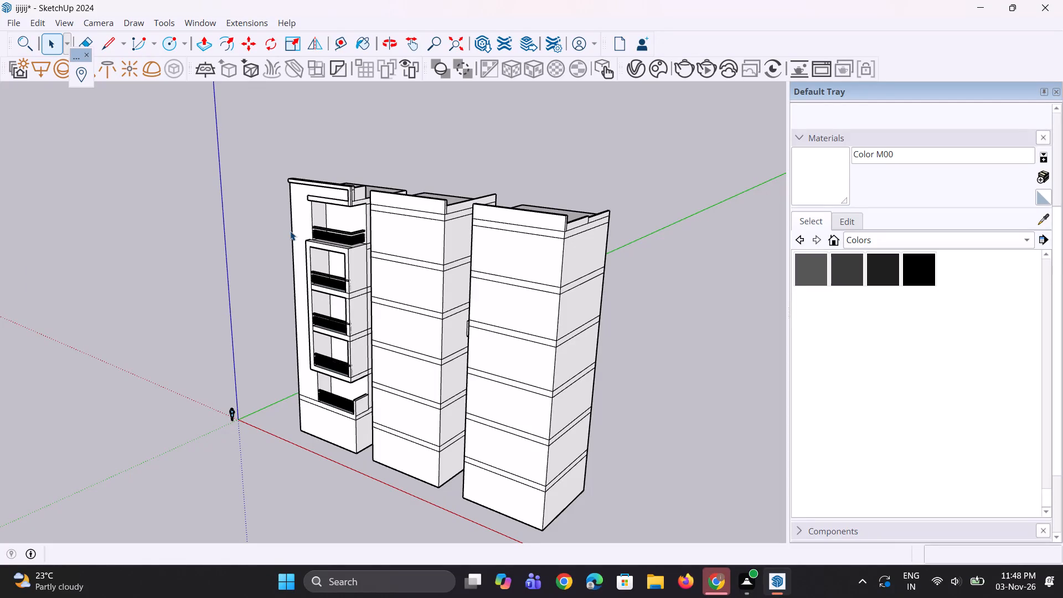
Examine the railed compartments of the front tower from above, closing in on the topmost compartment's floor and lowest rail.
key(space)
key(space)
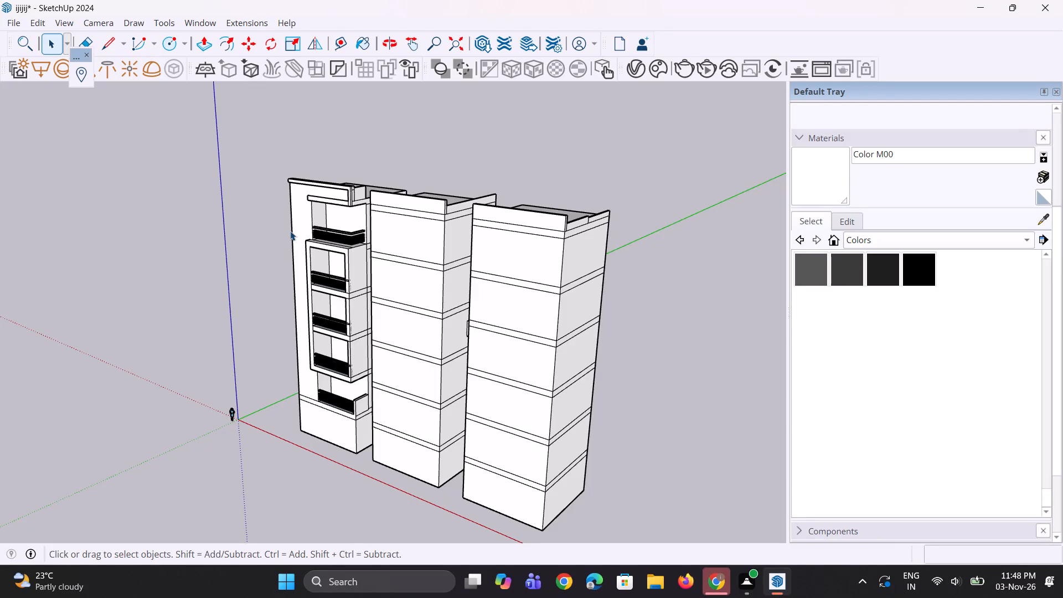
scroll(290, 231, down, 4)
middle_drag(321, 236, 246, 268)
scroll(278, 315, up, 5)
scroll(349, 287, up, 3)
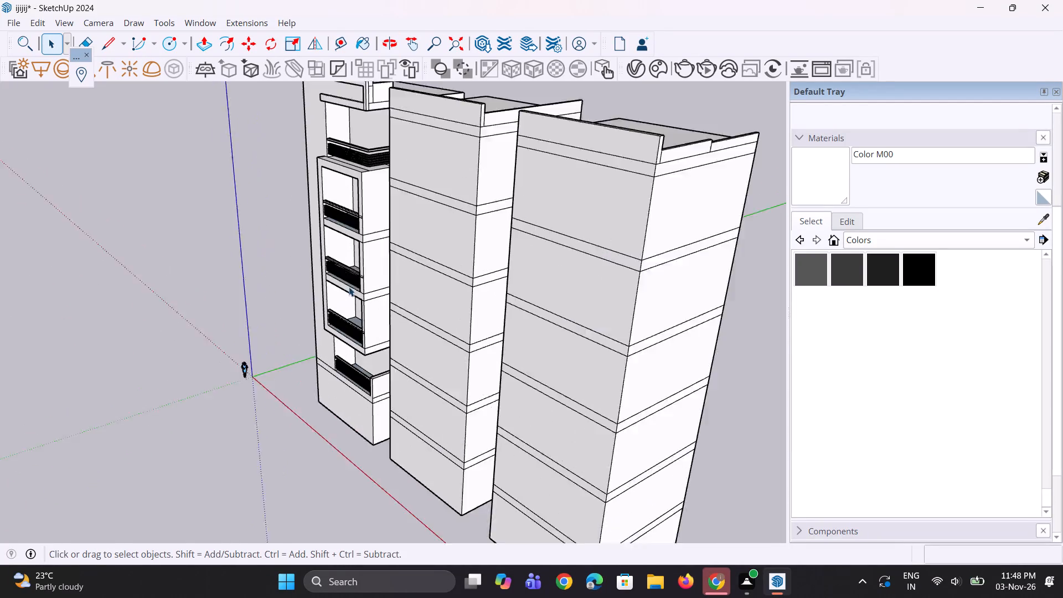
scroll(349, 287, up, 2)
middle_drag(349, 287, 564, 224)
scroll(336, 166, up, 4)
scroll(334, 221, up, 3)
middle_drag(298, 236, 507, 457)
scroll(415, 285, up, 4)
scroll(377, 249, up, 1)
scroll(327, 293, down, 5)
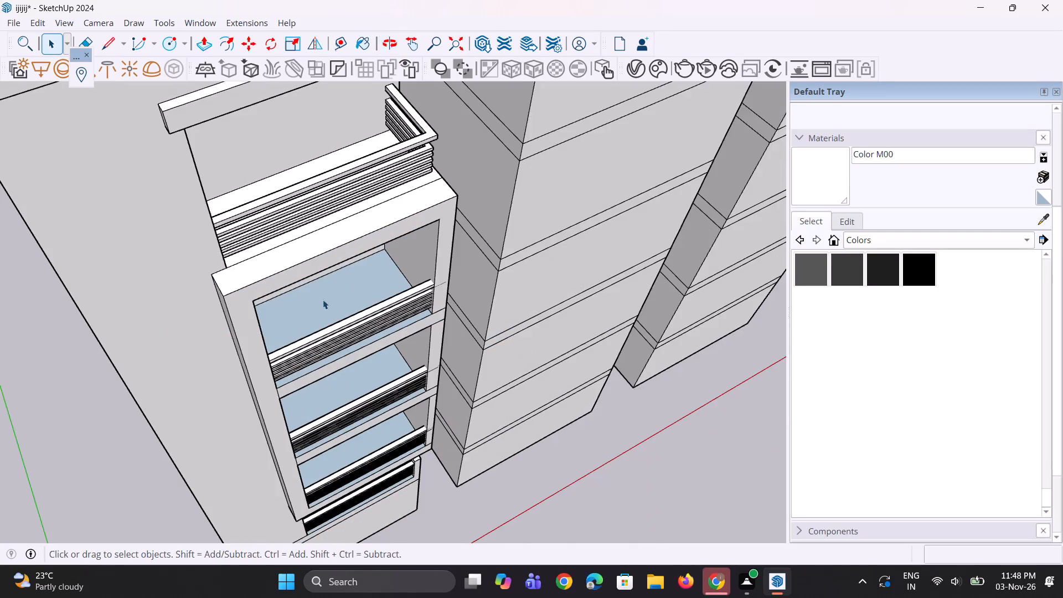
scroll(323, 300, down, 1)
middle_drag(342, 259, 306, 257)
scroll(285, 220, up, 7)
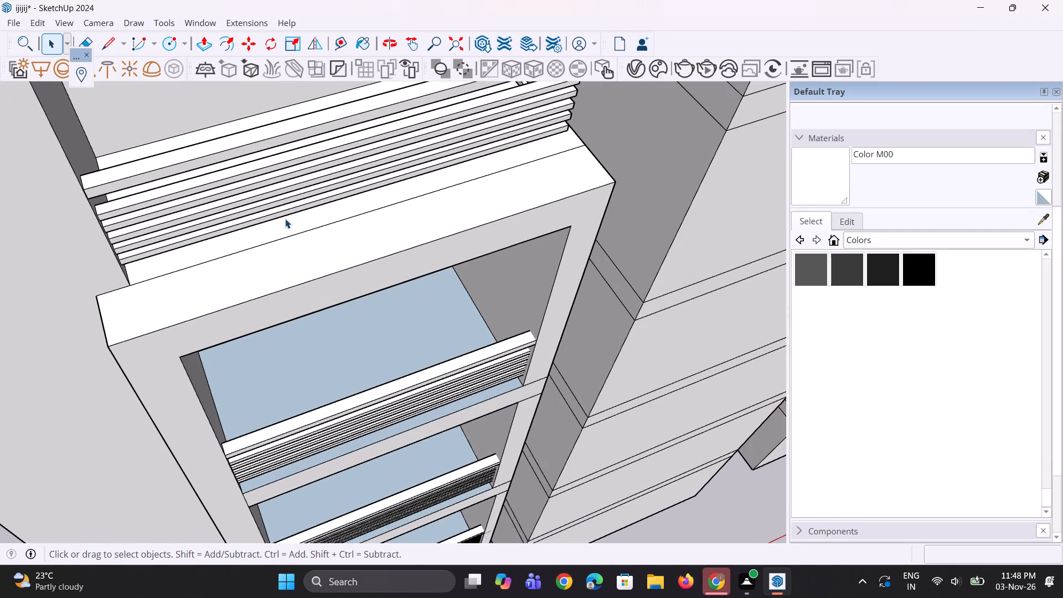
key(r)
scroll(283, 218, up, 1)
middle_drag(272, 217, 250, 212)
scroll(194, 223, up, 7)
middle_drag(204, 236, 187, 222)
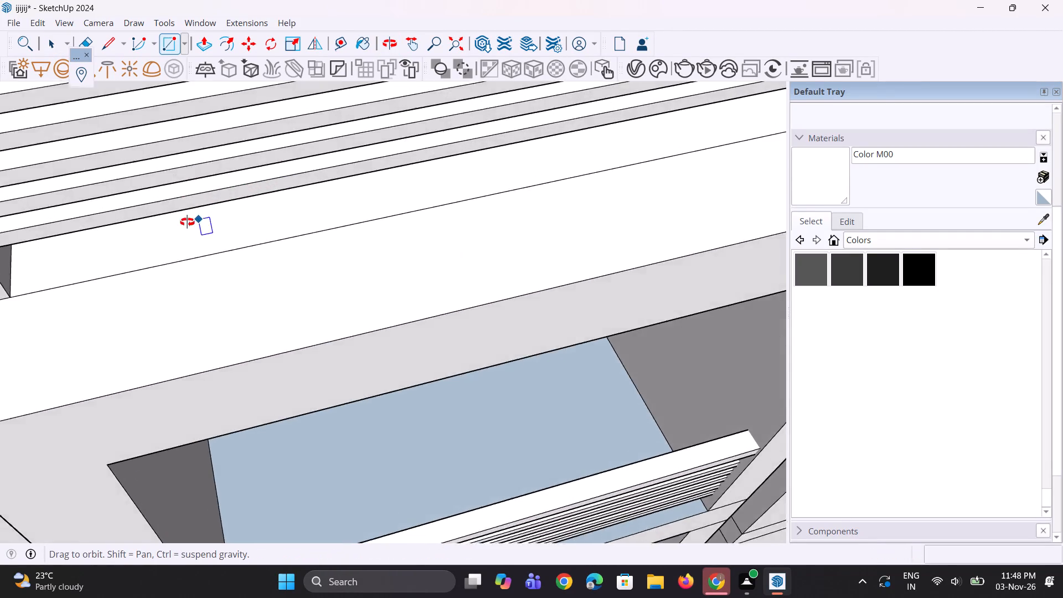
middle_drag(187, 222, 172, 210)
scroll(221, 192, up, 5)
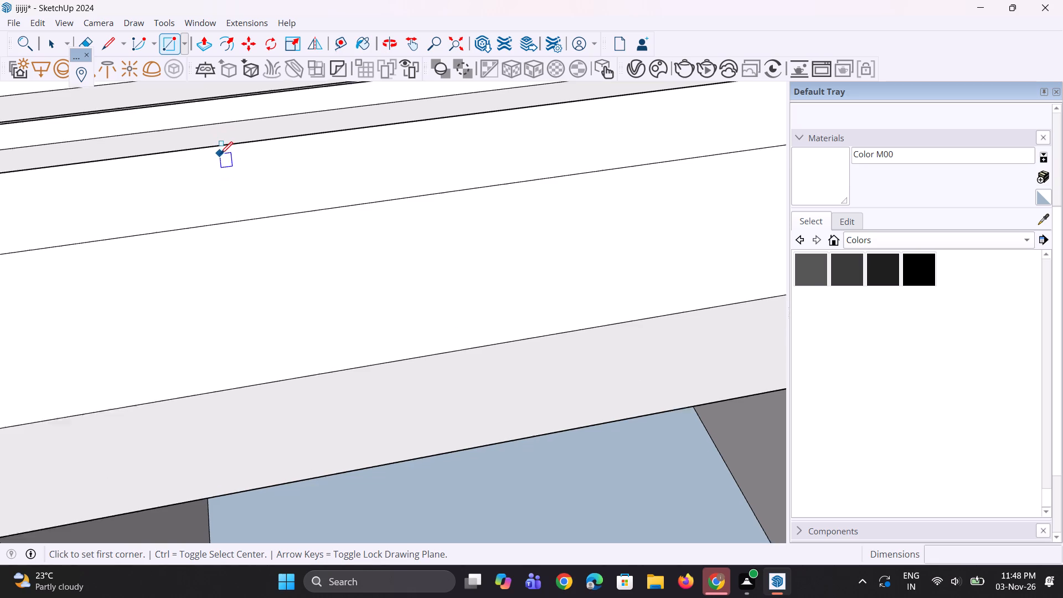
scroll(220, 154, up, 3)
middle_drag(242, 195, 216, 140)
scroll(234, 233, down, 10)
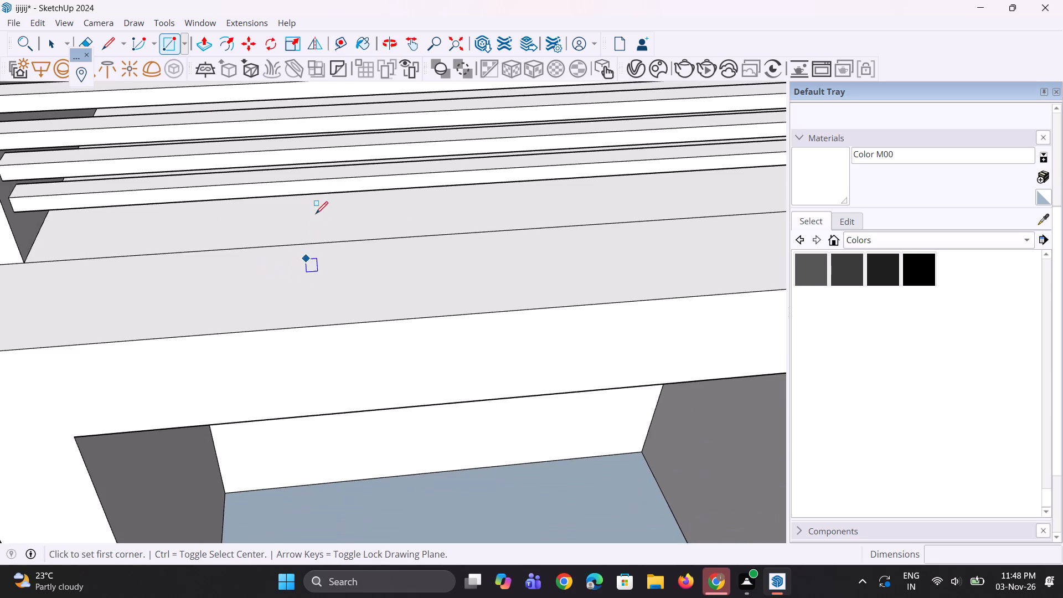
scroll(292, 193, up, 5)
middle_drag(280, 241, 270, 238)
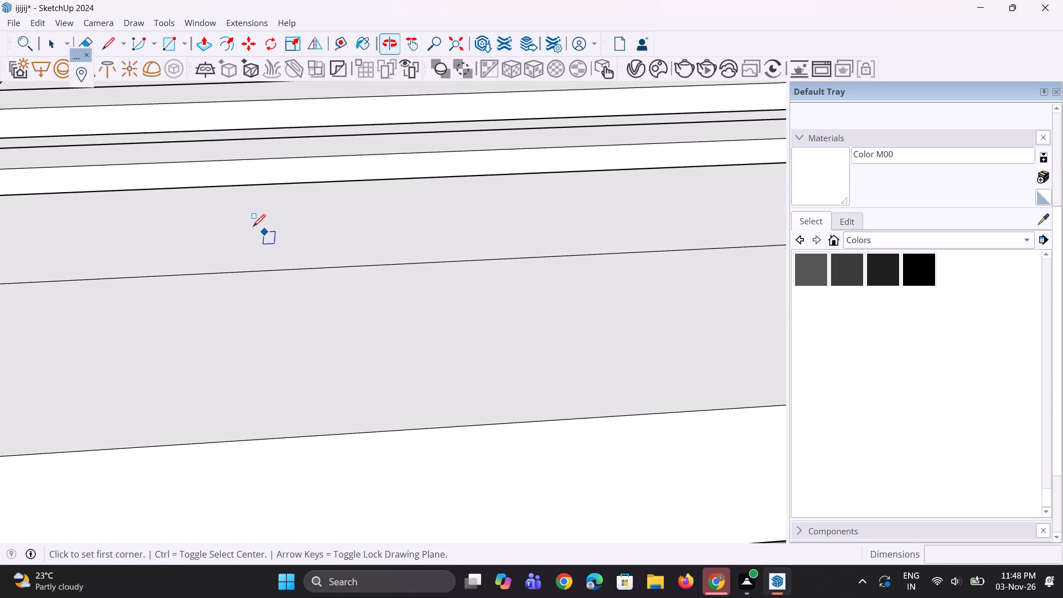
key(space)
Draw a vertical line about 10" long from the end of the topmost compartment's lowest rail down to the floor.
key(l)
middle_drag(271, 238, 265, 156)
scroll(265, 162, up, 1)
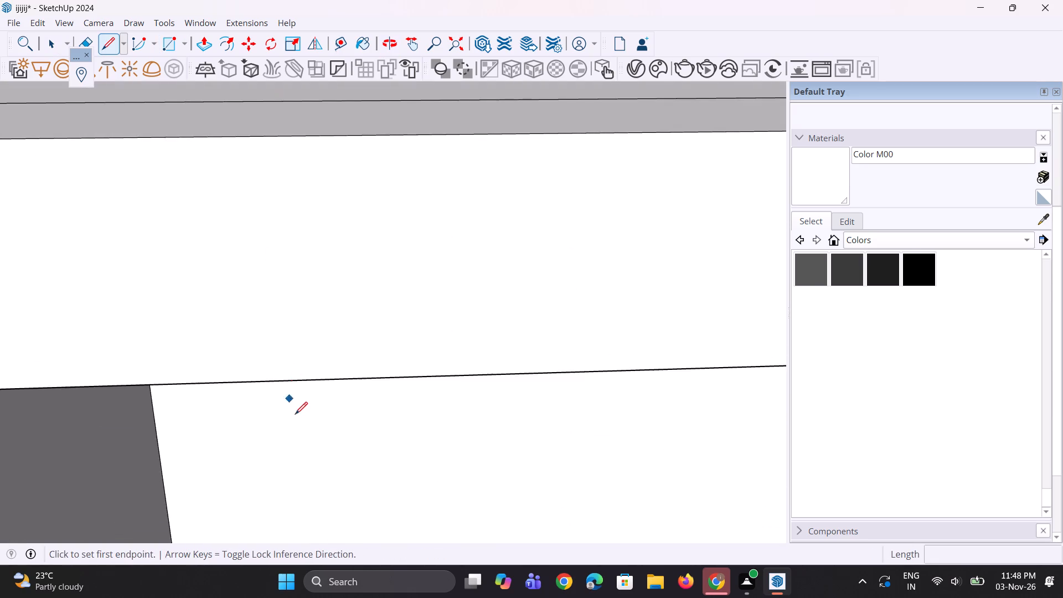
scroll(295, 415, down, 11)
middle_drag(306, 340, 295, 277)
scroll(303, 280, up, 8)
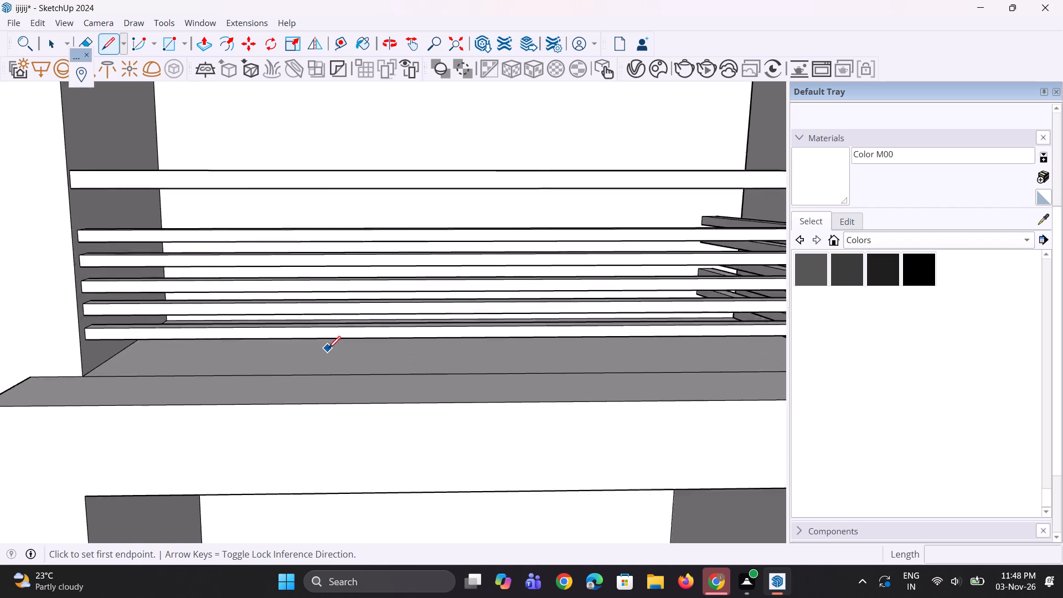
scroll(328, 348, up, 6)
middle_drag(329, 345, 332, 308)
scroll(325, 252, up, 3)
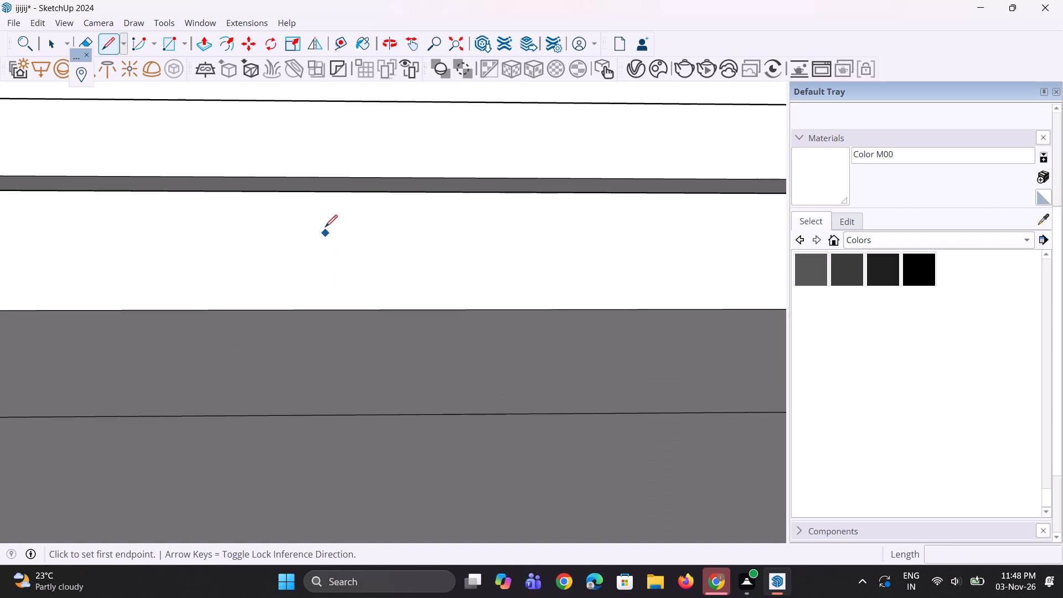
scroll(339, 198, up, 2)
middle_drag(341, 195, 351, 214)
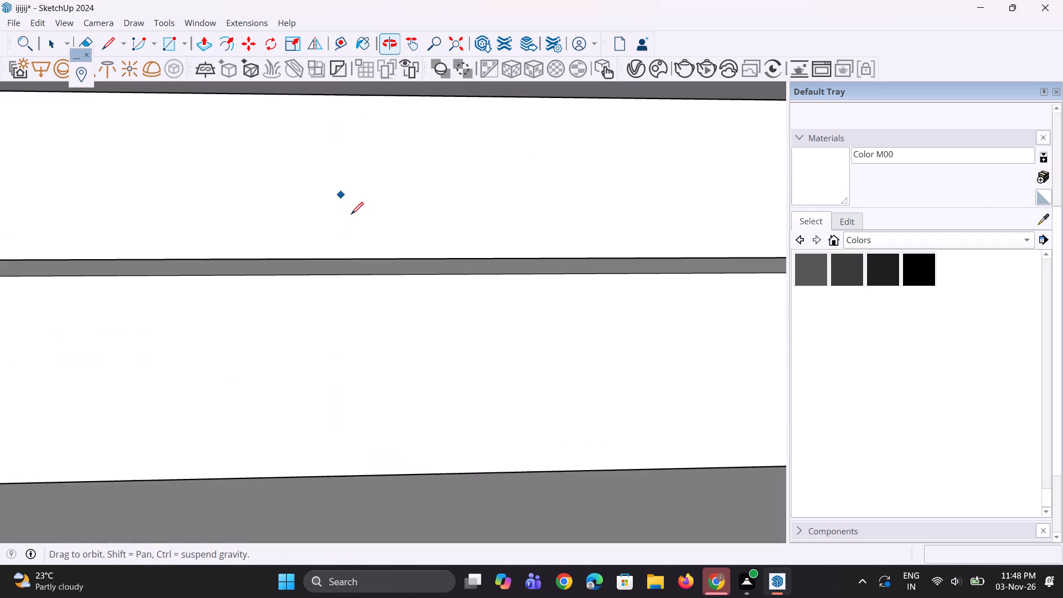
scroll(372, 249, down, 5)
scroll(96, 220, up, 2)
scroll(188, 257, down, 5)
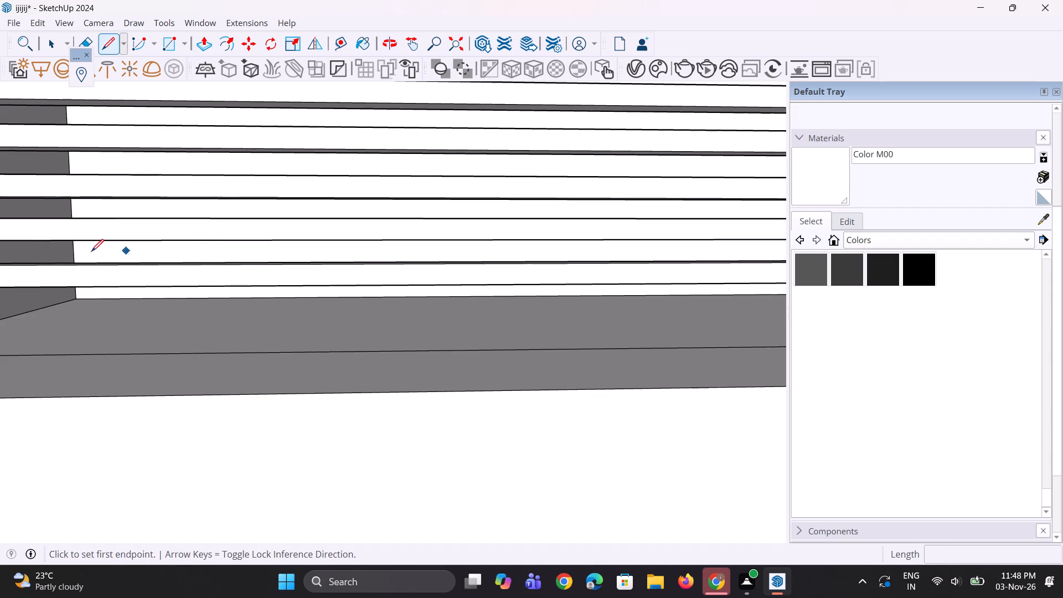
scroll(71, 255, down, 2)
scroll(156, 258, down, 4)
scroll(22, 276, up, 8)
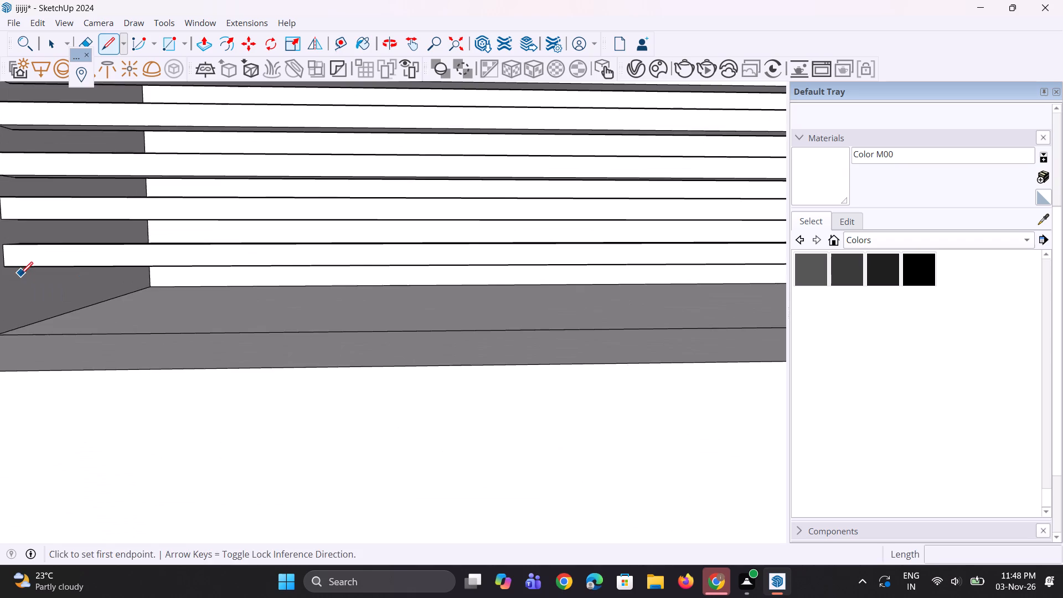
scroll(20, 274, up, 1)
middle_drag(13, 274, 3, 265)
middle_drag(301, 247, 91, 221)
scroll(181, 267, up, 13)
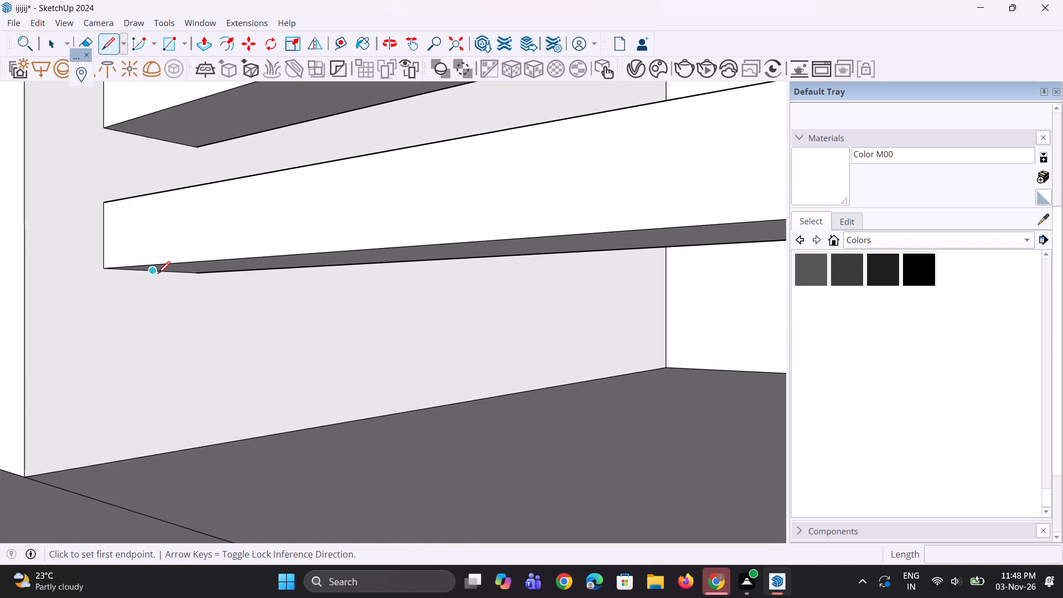
click(158, 274)
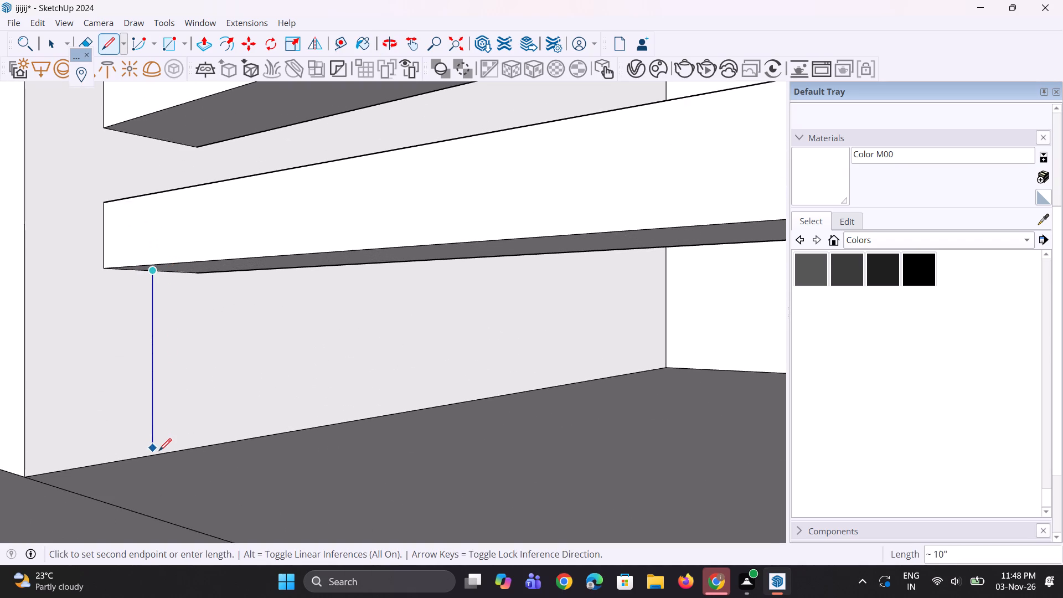
click(159, 452)
key(space)
key(space)
Copy the vertical line about 3' 5" along the railing of the topmost compartment, away from the side wall.
click(152, 417)
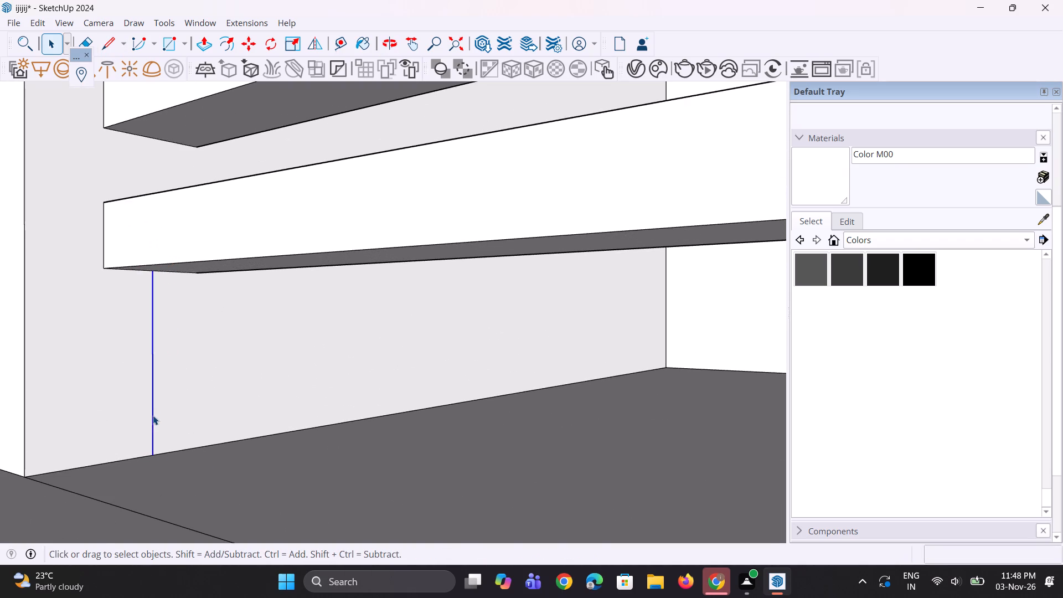
key(m)
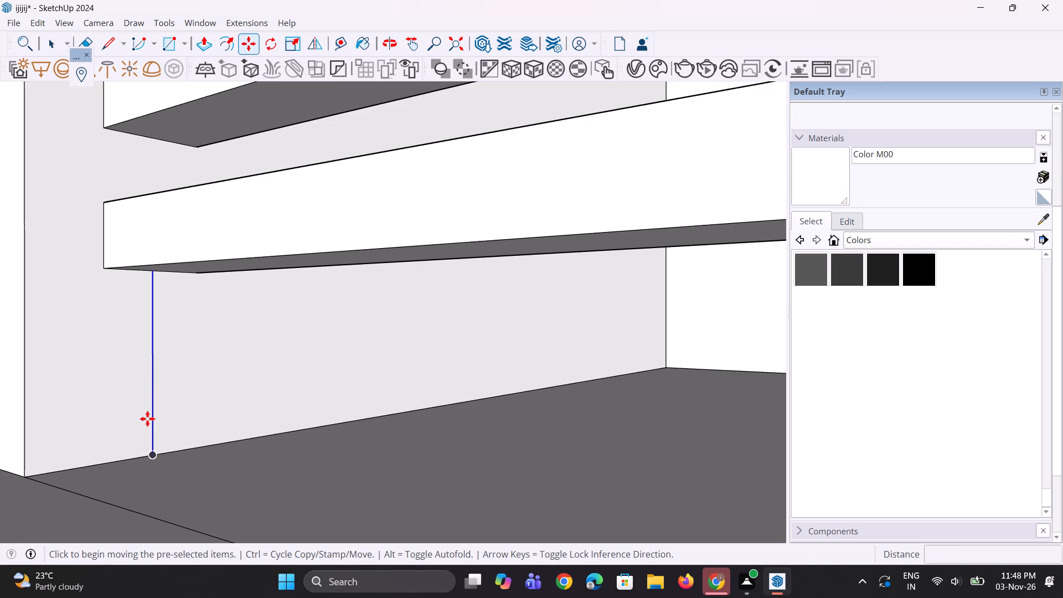
click(151, 456)
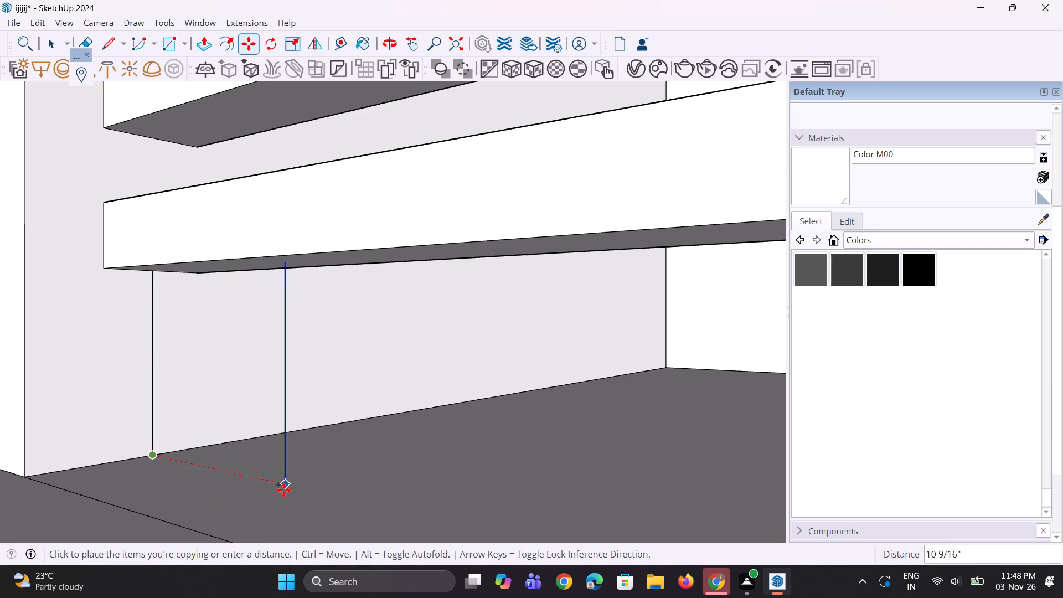
scroll(283, 490, down, 3)
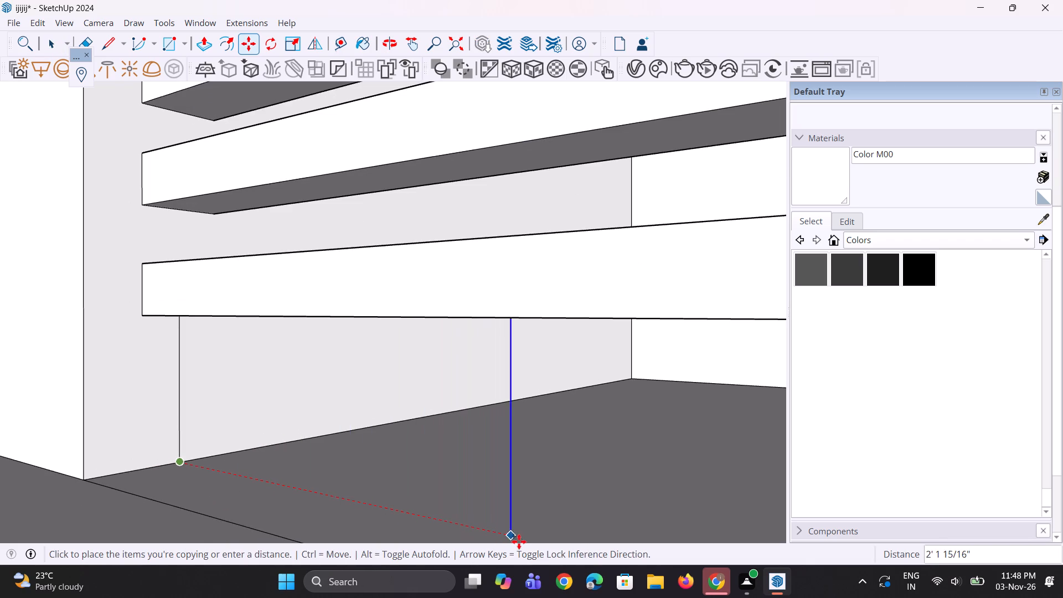
scroll(481, 496, down, 12)
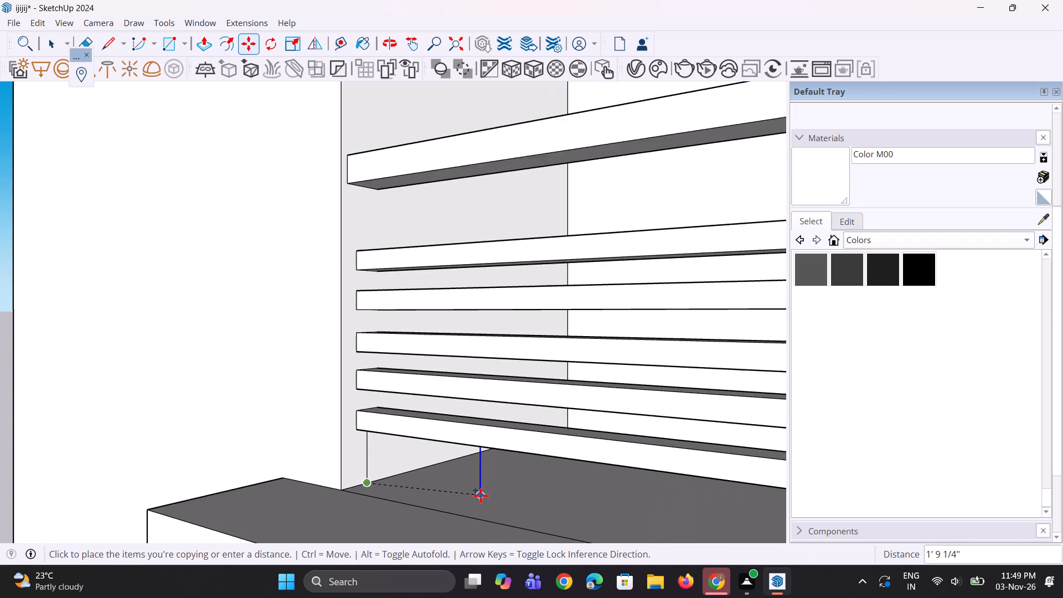
scroll(481, 496, down, 3)
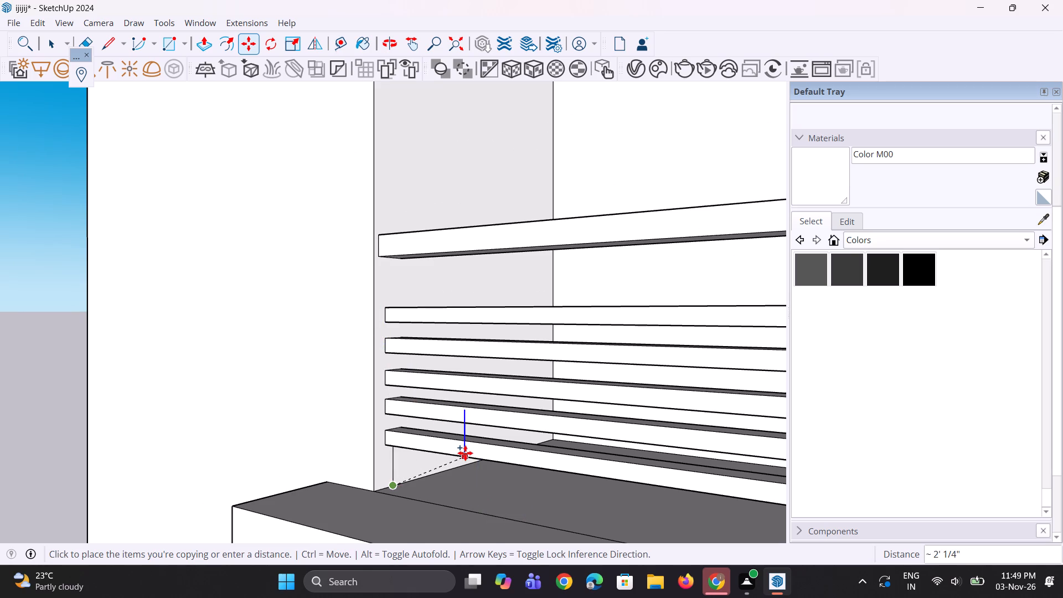
scroll(465, 453, down, 17)
middle_drag(462, 452, 629, 554)
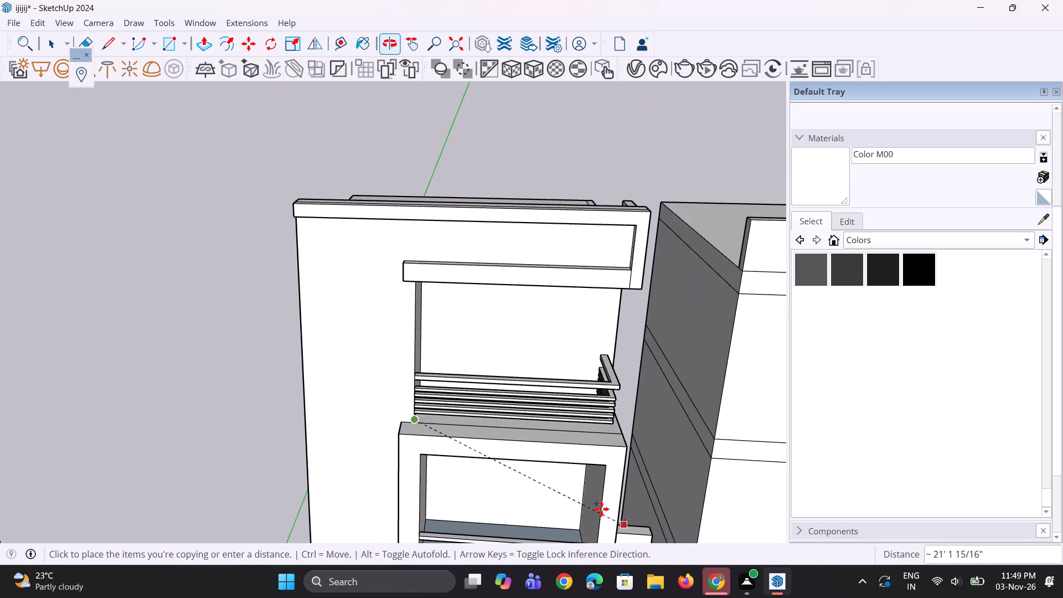
scroll(540, 468, up, 3)
scroll(421, 390, up, 8)
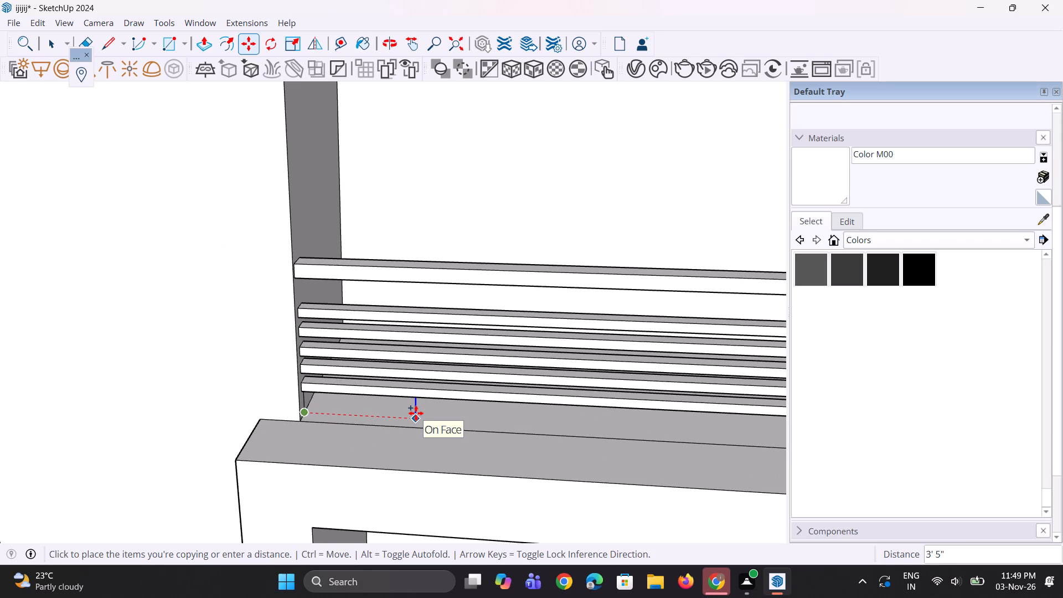
click(416, 413)
scroll(420, 426, up, 7)
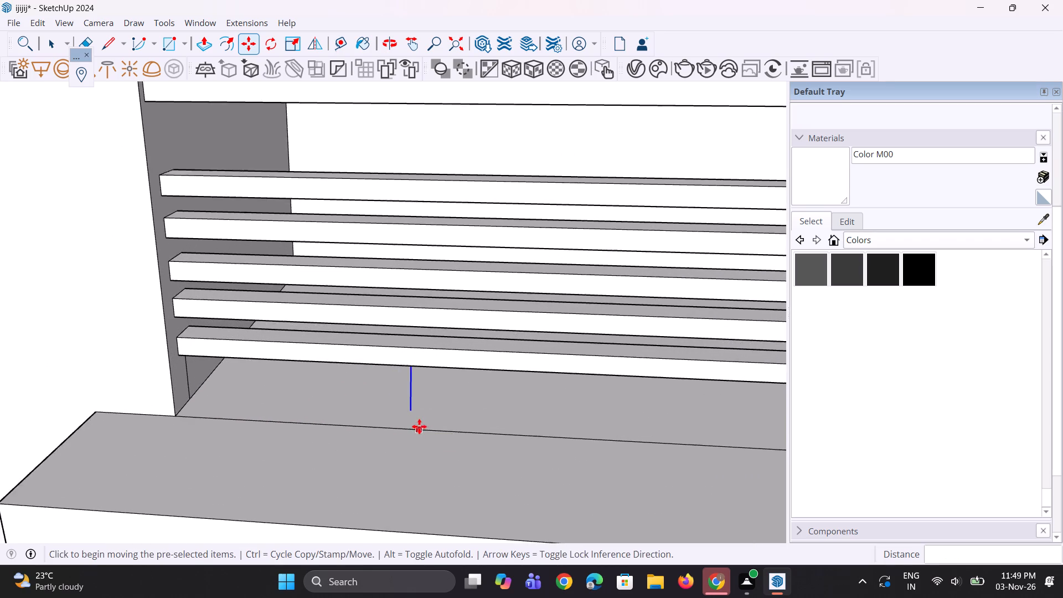
scroll(419, 426, up, 2)
middle_drag(414, 422, 403, 422)
key(space)
scroll(396, 411, up, 4)
key(space)
Draw a rectangle about 1 5/16" by 4 1/8" on the compartment floor at the foot of the copied line.
middle_drag(396, 411, 516, 515)
scroll(516, 517, up, 1)
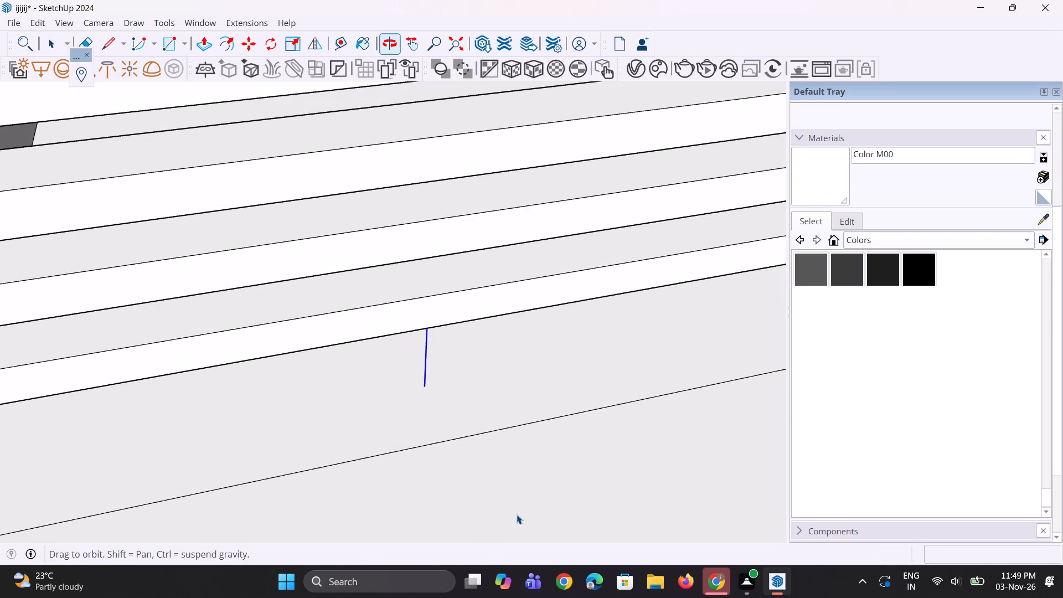
key(r)
scroll(451, 448, up, 5)
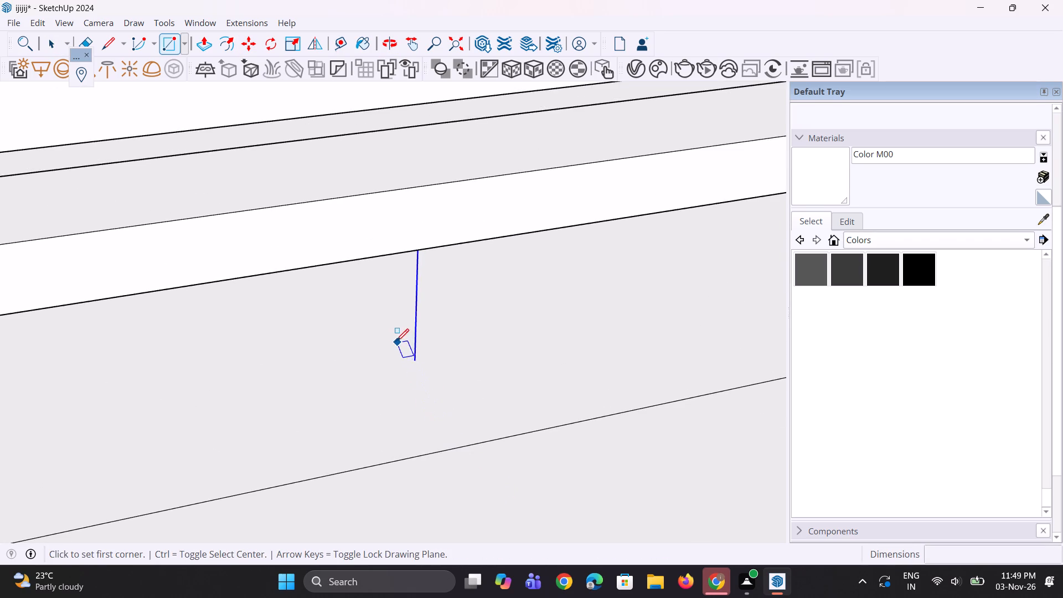
click(392, 332)
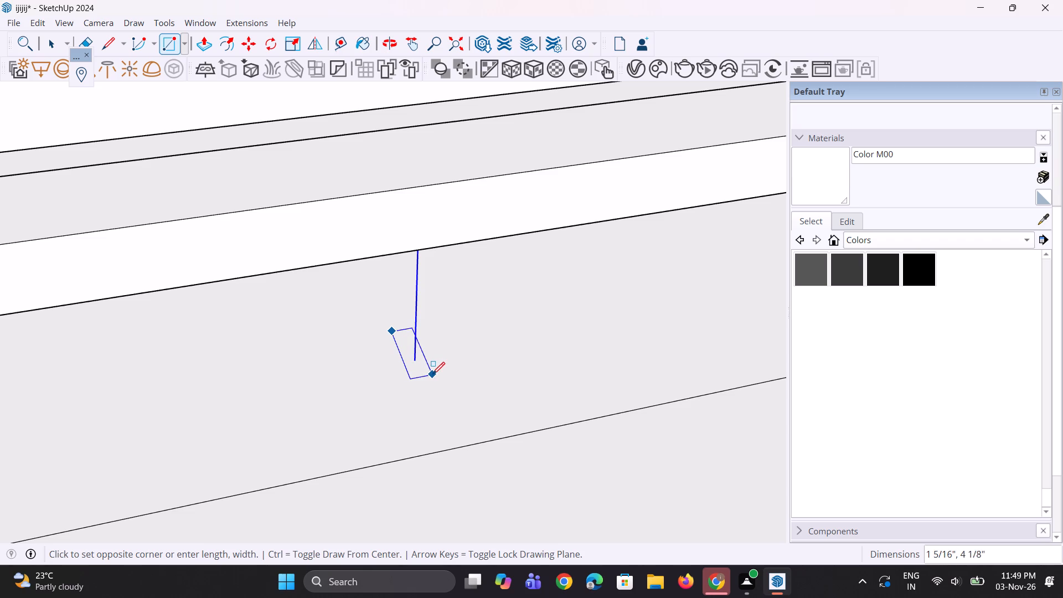
click(437, 373)
key(space)
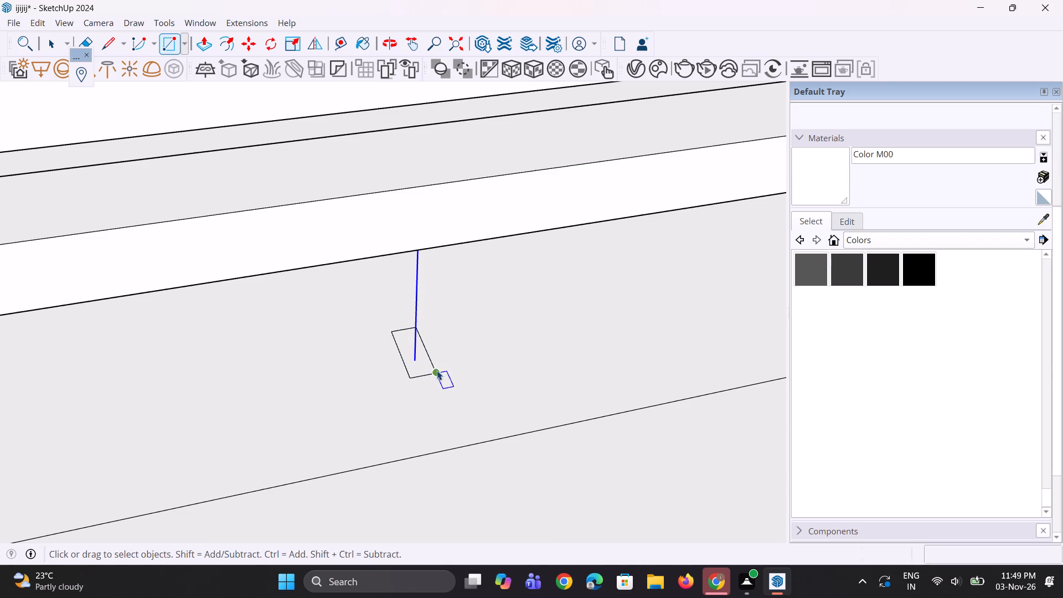
key(space)
Copy the small floor rectangle's face about 2 9/16" sideways along the railing, clear of the vertical line.
click(430, 359)
click(419, 359)
middle_drag(417, 358, 412, 359)
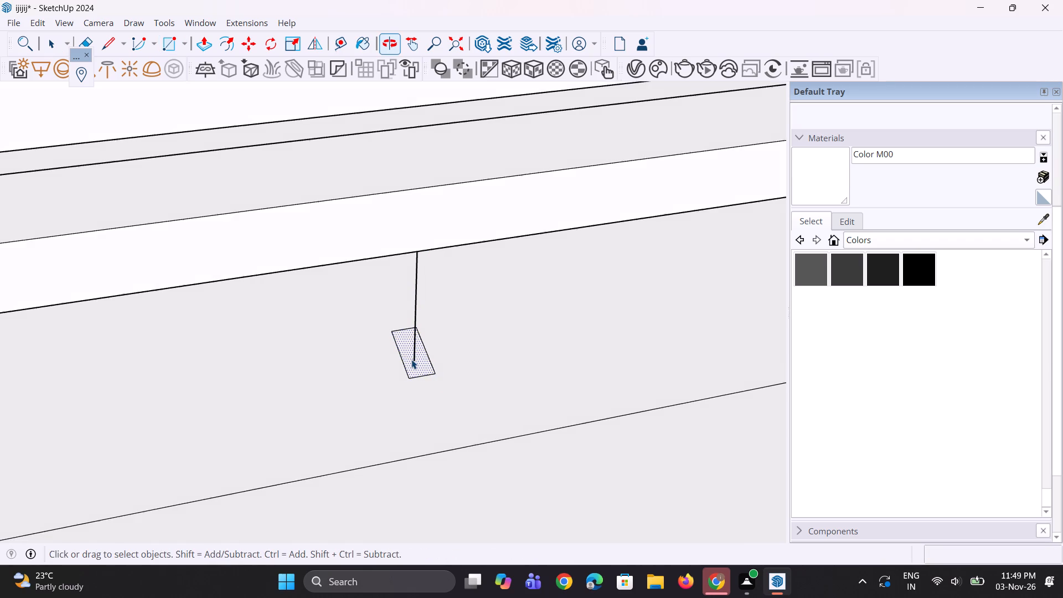
scroll(411, 359, up, 2)
key(m)
scroll(464, 378, up, 1)
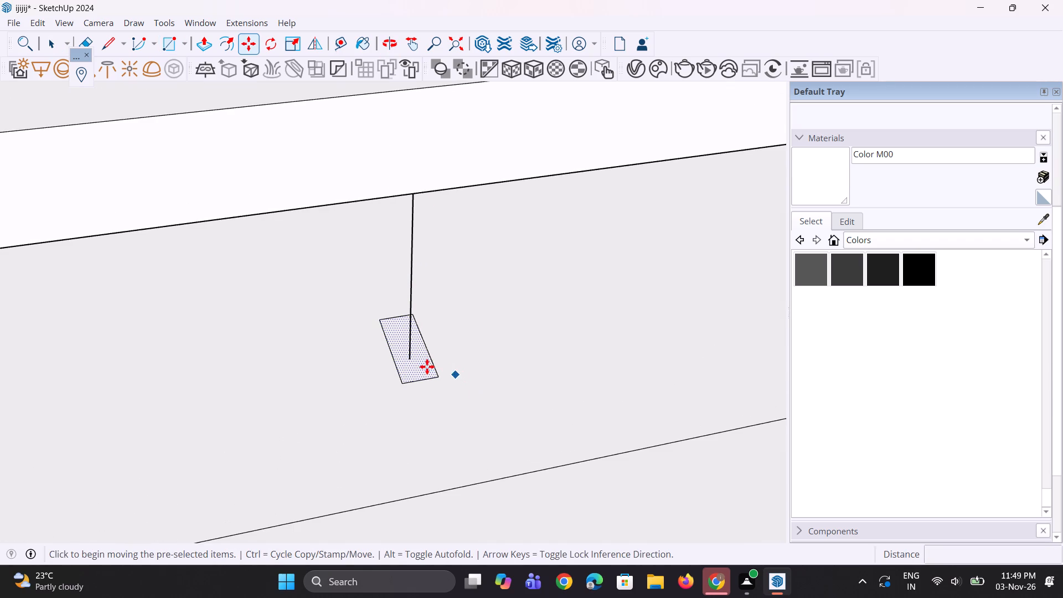
click(425, 366)
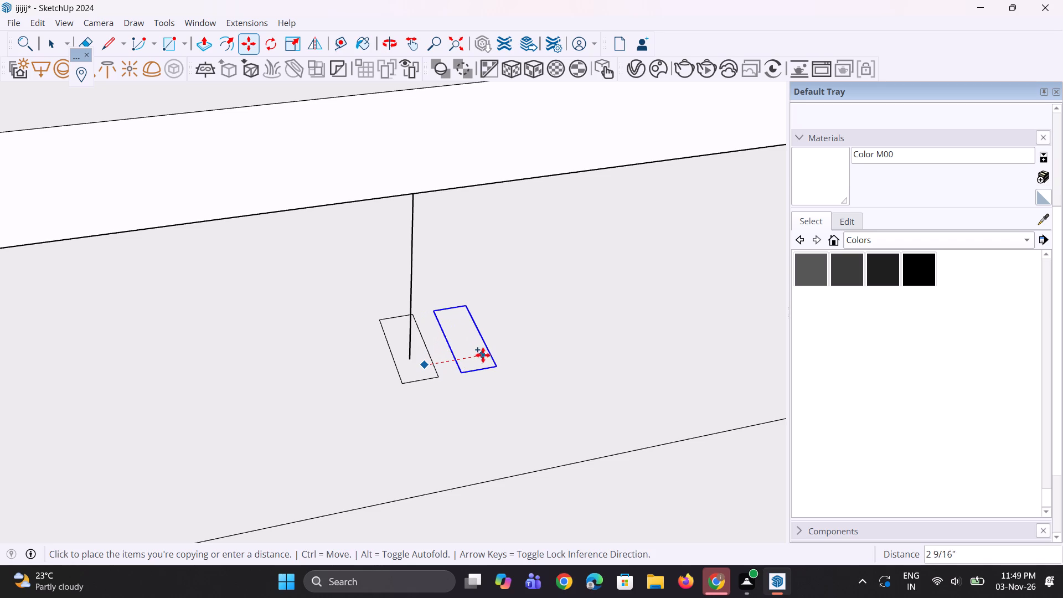
click(486, 354)
scroll(238, 396, down, 5)
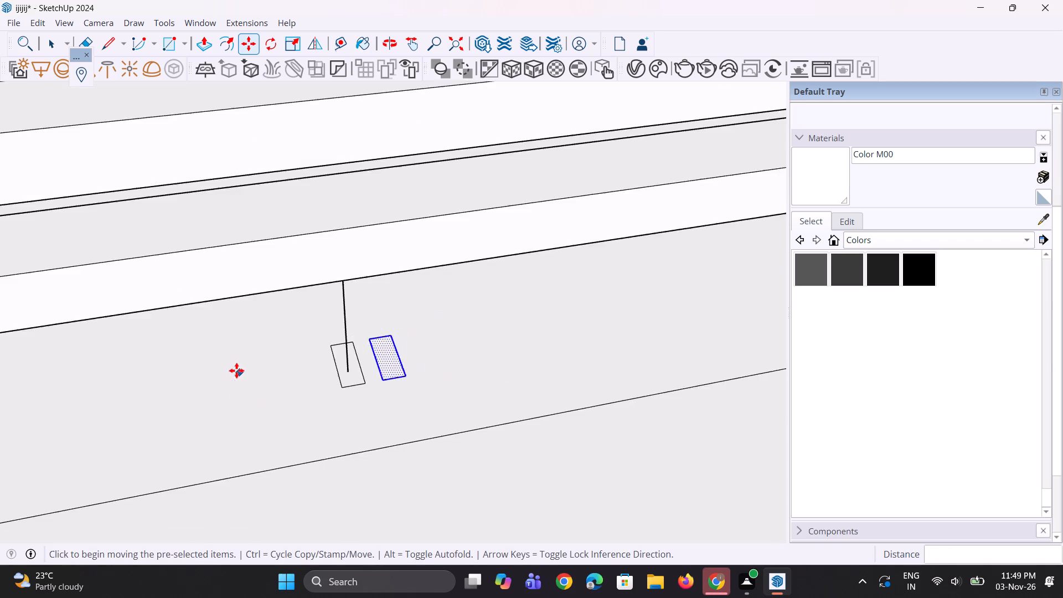
scroll(235, 370, down, 6)
middle_drag(422, 381, 376, 381)
key(space)
scroll(281, 333, down, 5)
key(space)
scroll(281, 333, down, 5)
key(space)
key(space)
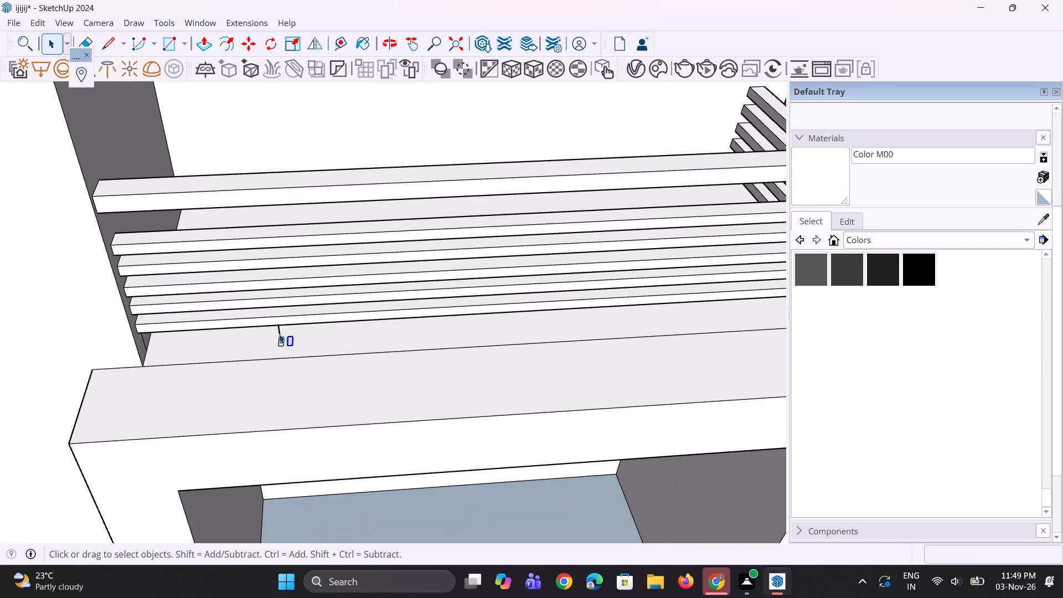
Measure the distance from the topmost compartment's side wall along the railing to the copied vertical line.
scroll(276, 343, up, 2)
scroll(276, 343, down, 5)
click(343, 38)
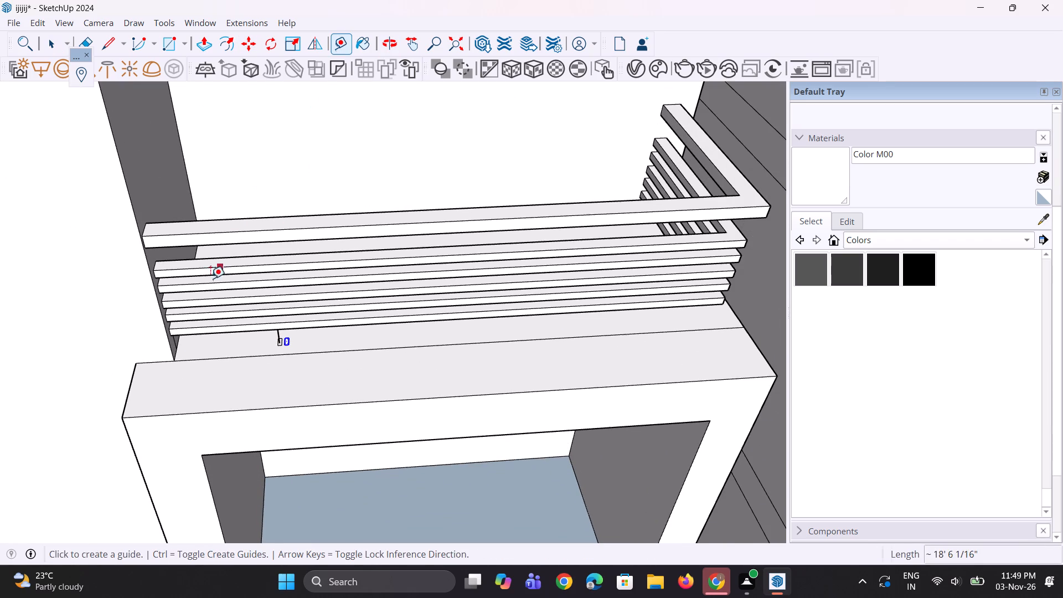
scroll(204, 289, up, 3)
scroll(172, 370, up, 5)
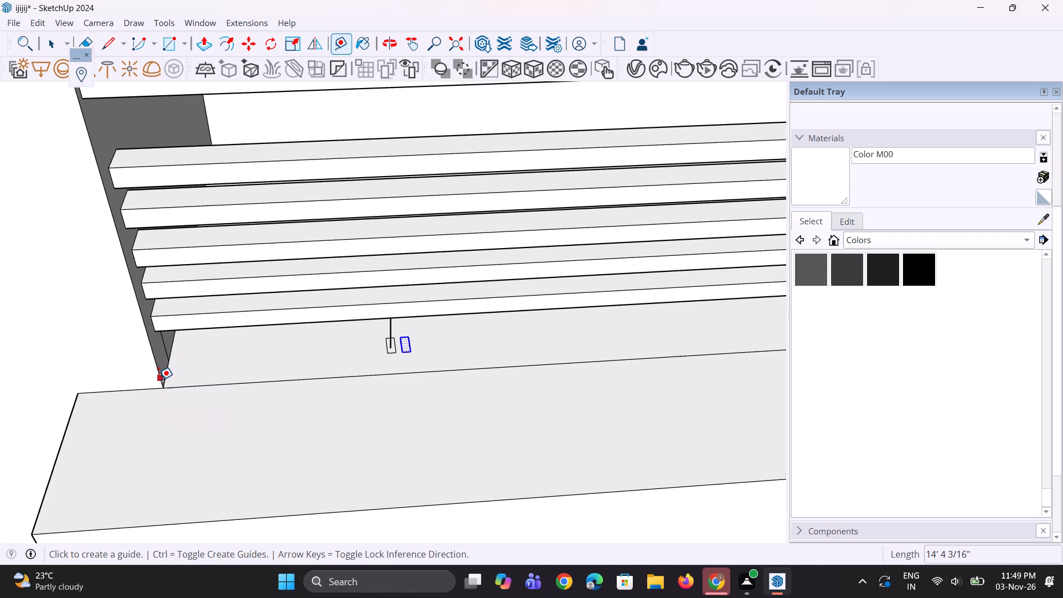
click(157, 377)
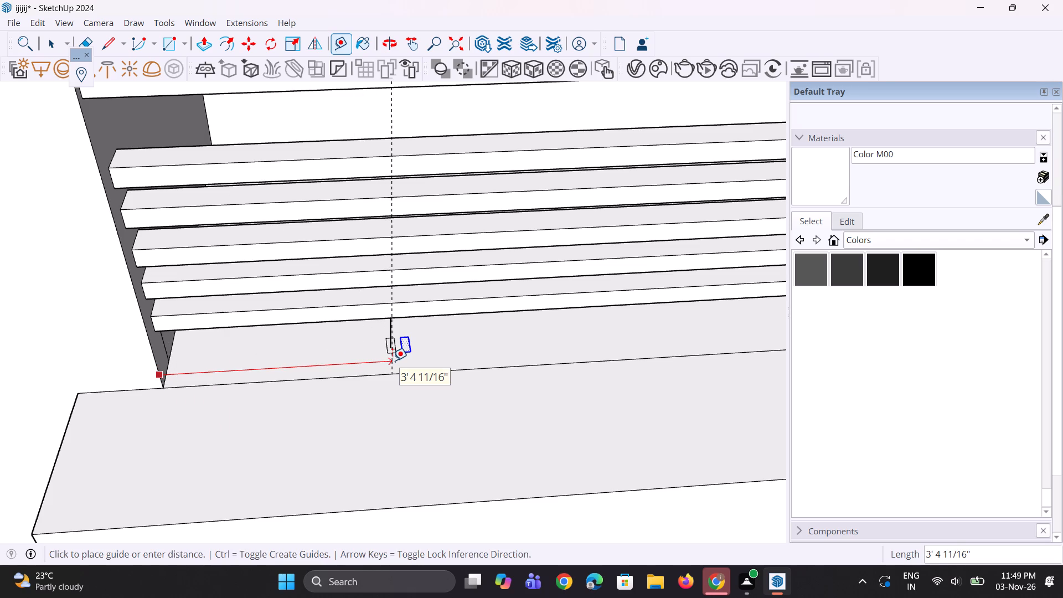
scroll(302, 354, down, 4)
key(space)
key(space)
scroll(283, 362, down, 5)
key(space)
key(space)
scroll(240, 352, down, 3)
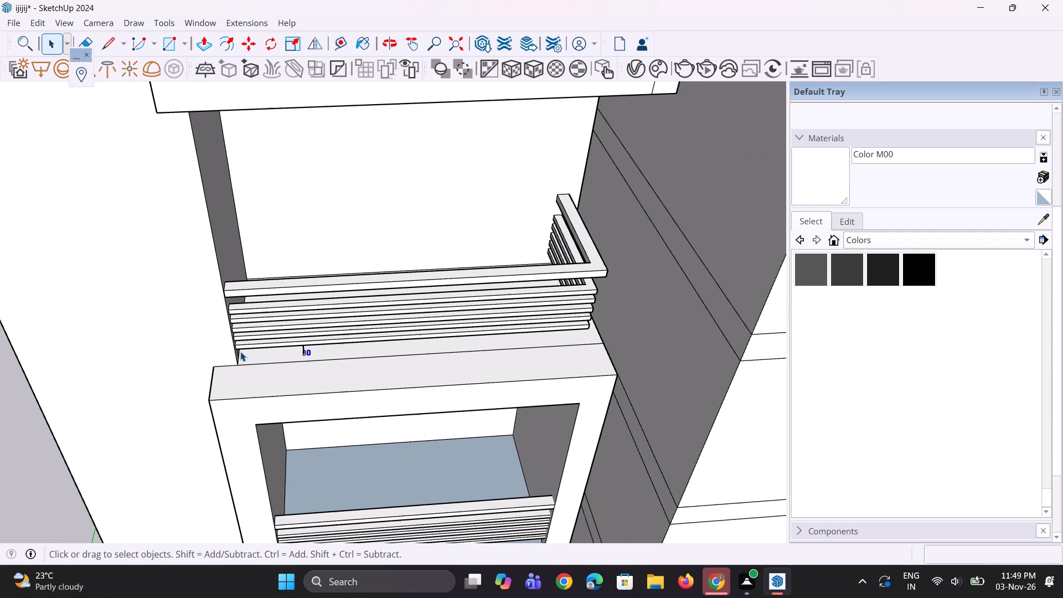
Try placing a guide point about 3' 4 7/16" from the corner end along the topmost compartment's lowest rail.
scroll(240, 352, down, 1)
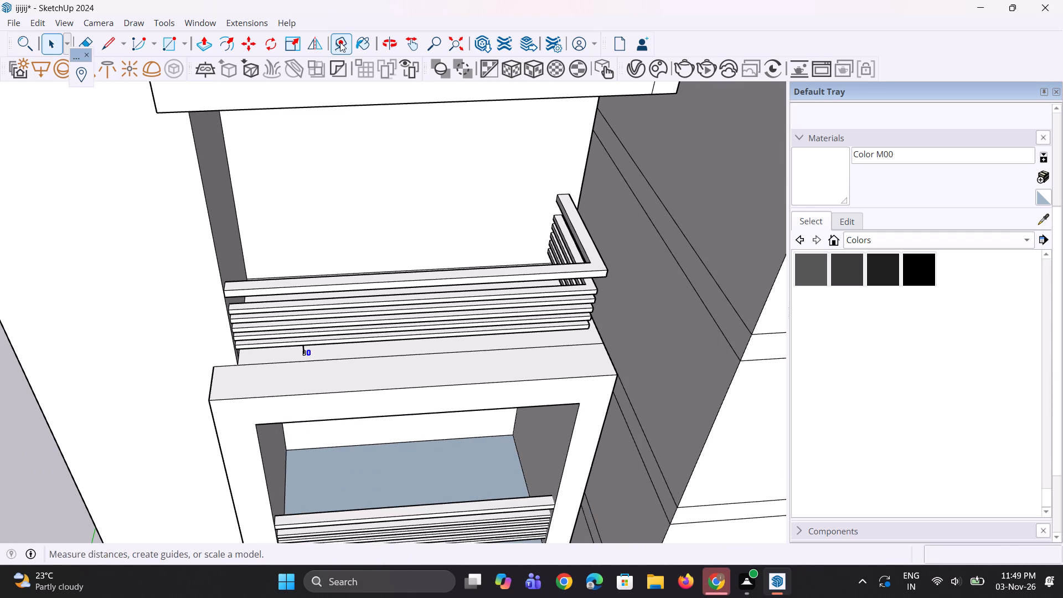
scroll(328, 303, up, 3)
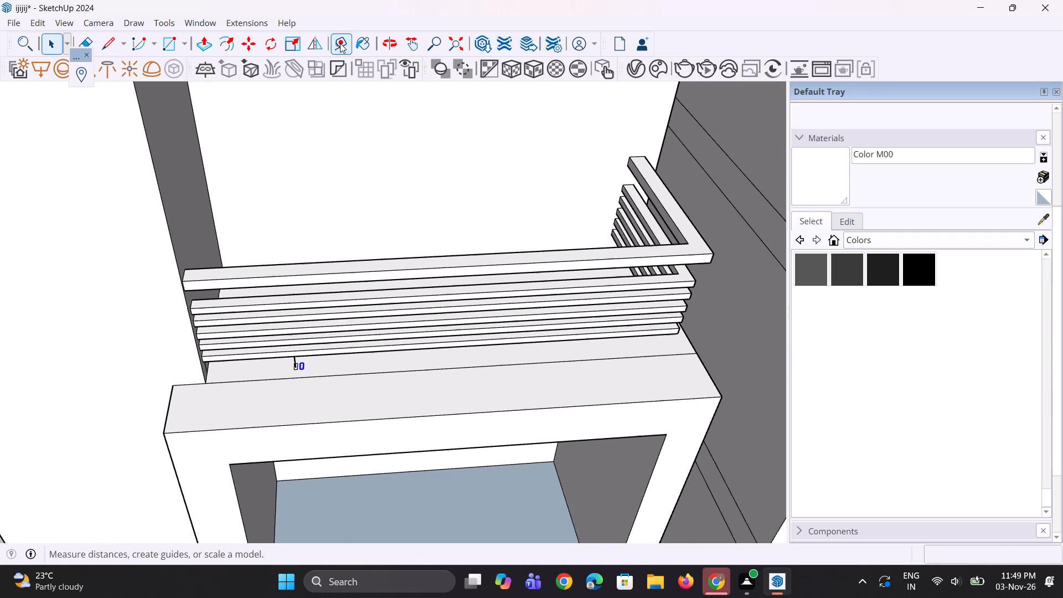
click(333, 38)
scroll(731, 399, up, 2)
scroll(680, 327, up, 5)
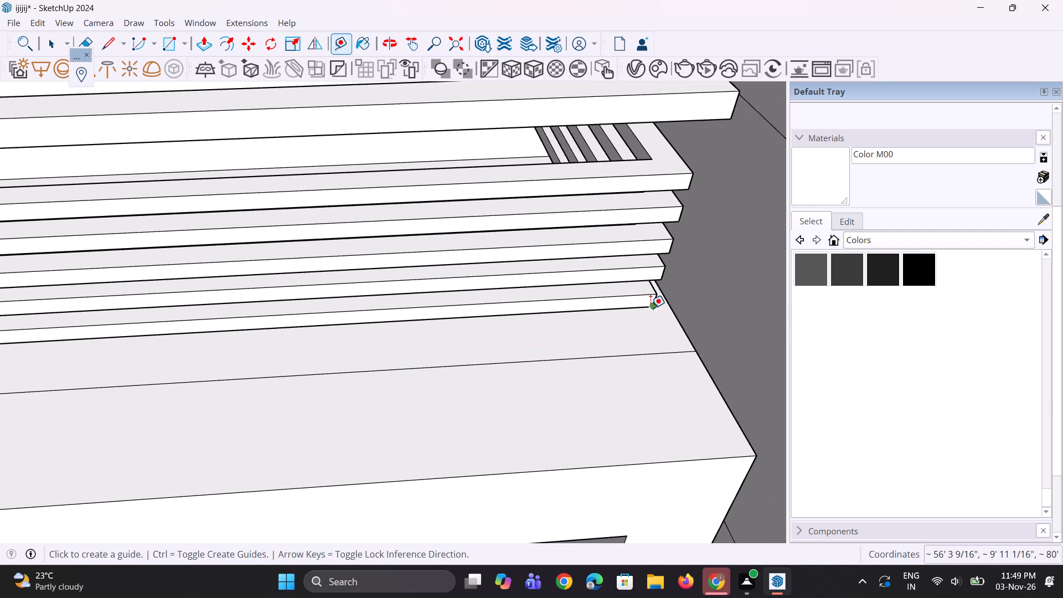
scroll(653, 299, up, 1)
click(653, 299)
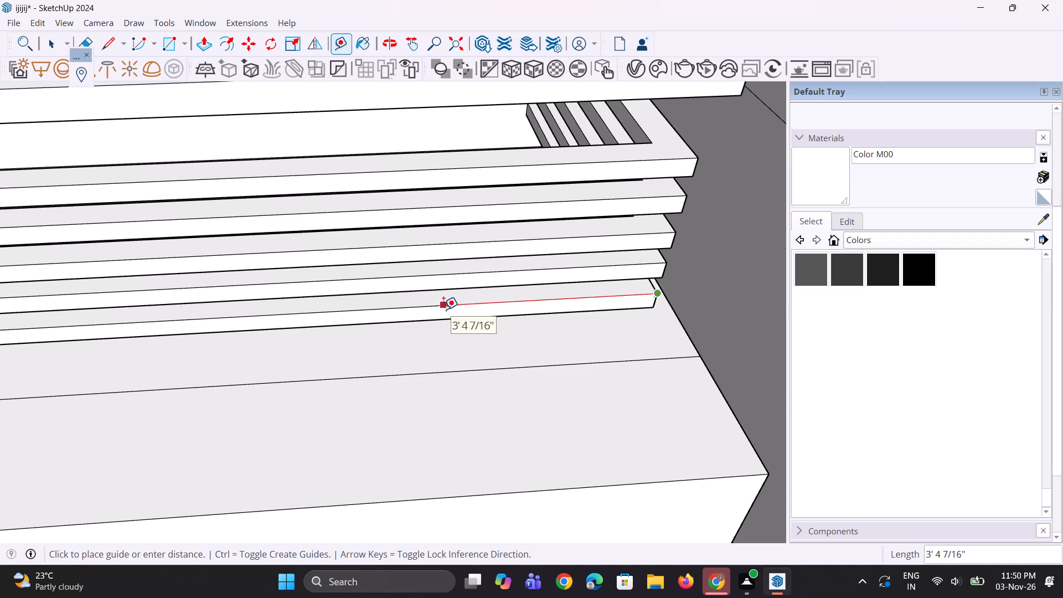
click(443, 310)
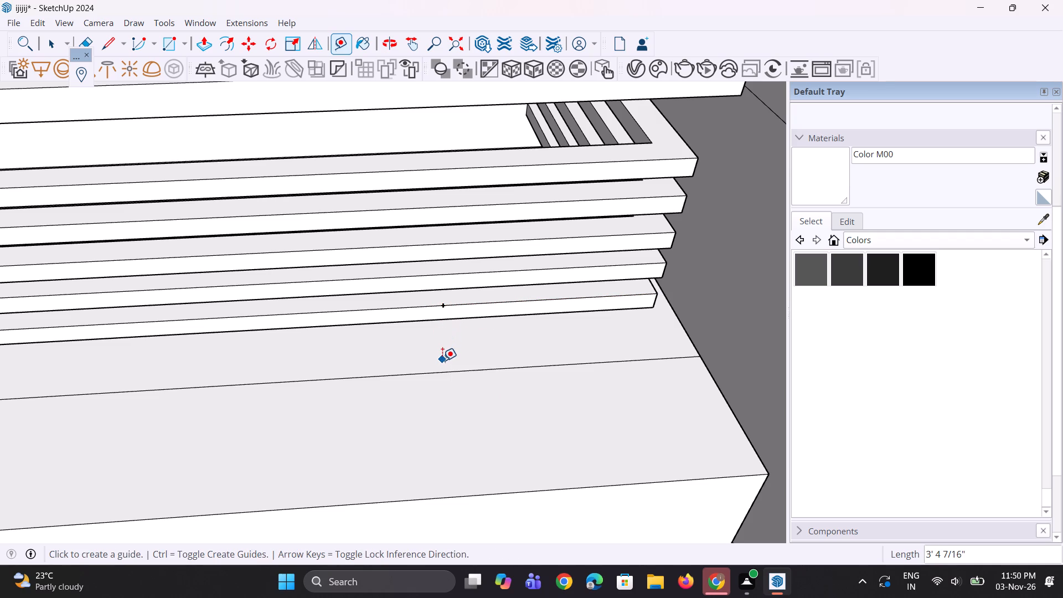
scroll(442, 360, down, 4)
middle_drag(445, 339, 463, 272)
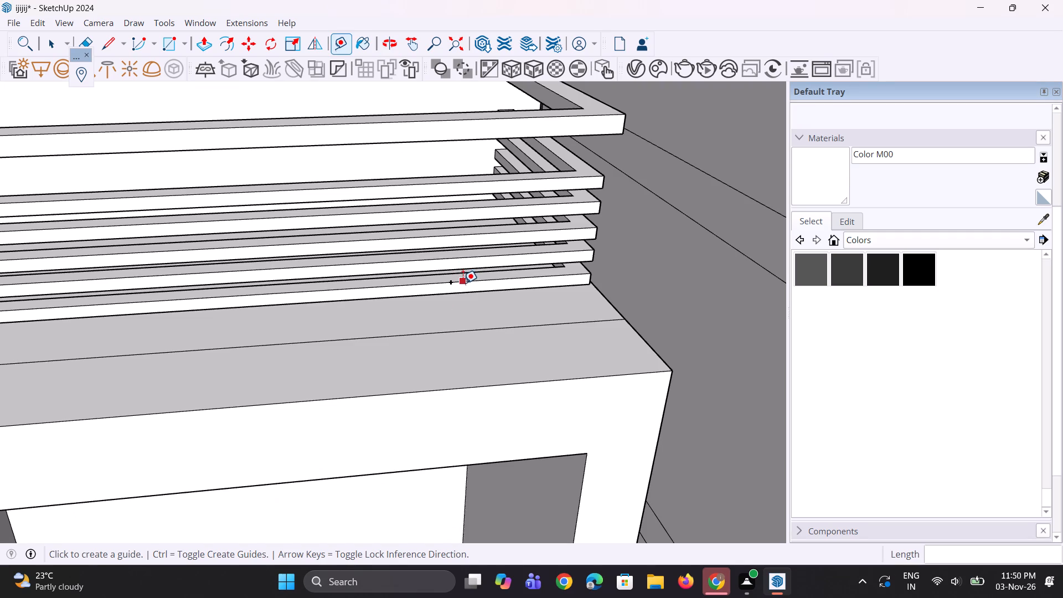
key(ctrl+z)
Place a vertical guide line about 3' 4 5/16" from the corner end of the topmost compartment's lowest rail.
ctrl+scroll(623, 321, up, 2)
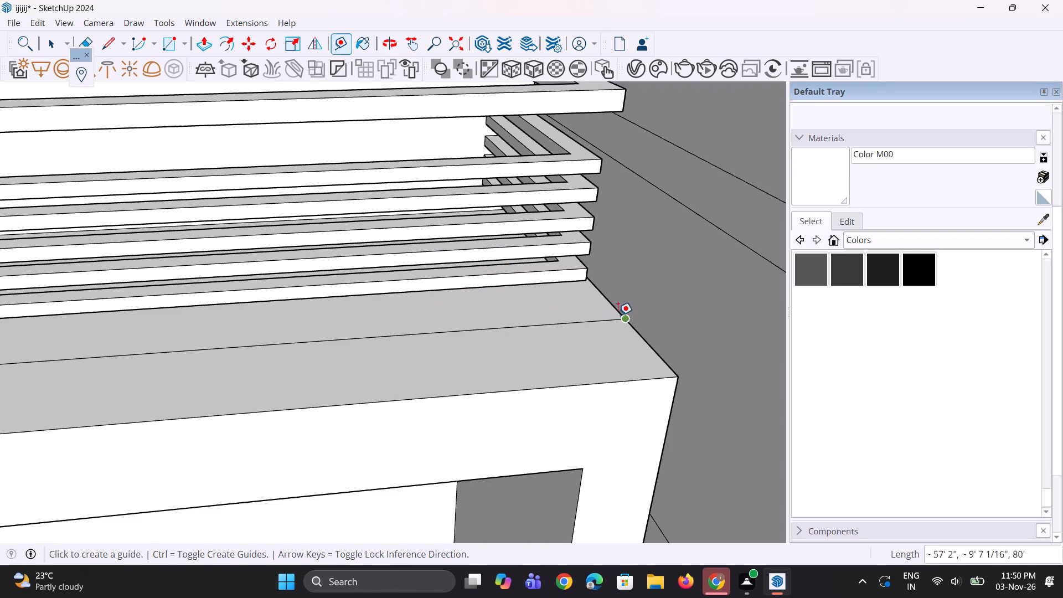
scroll(590, 299, up, 2)
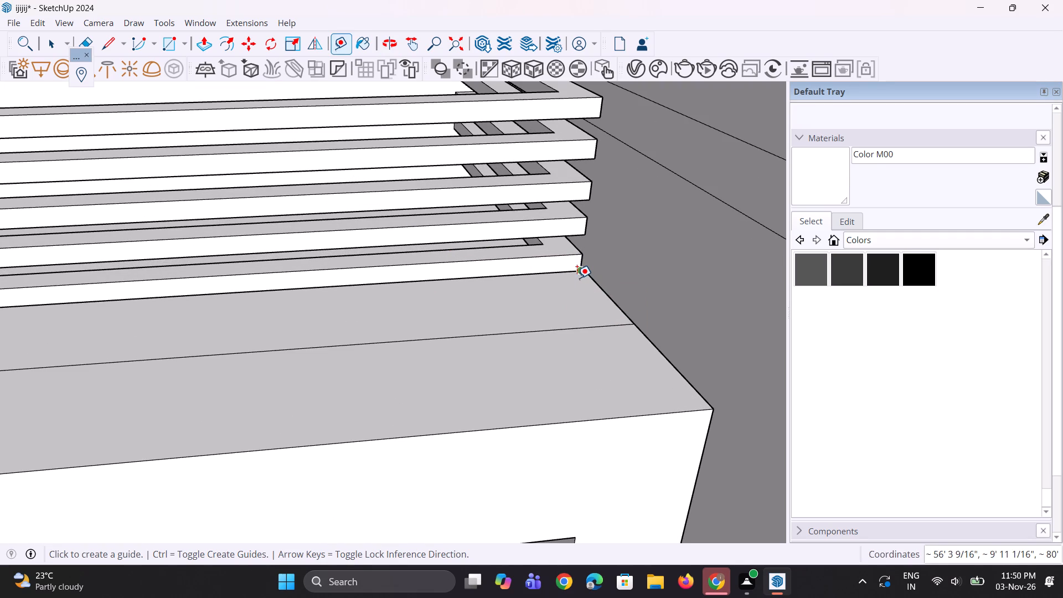
scroll(576, 273, up, 11)
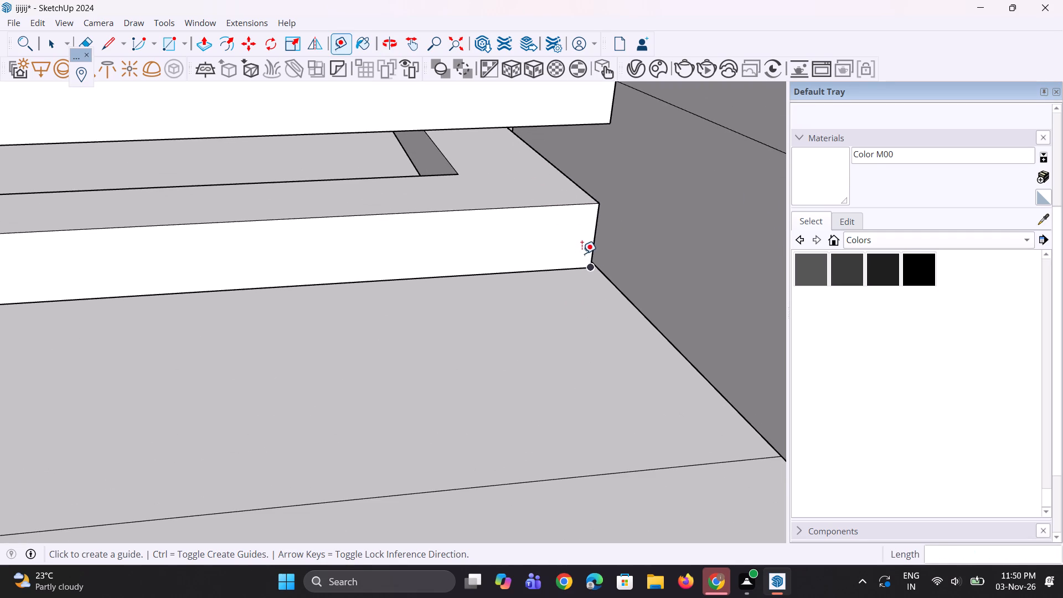
click(591, 249)
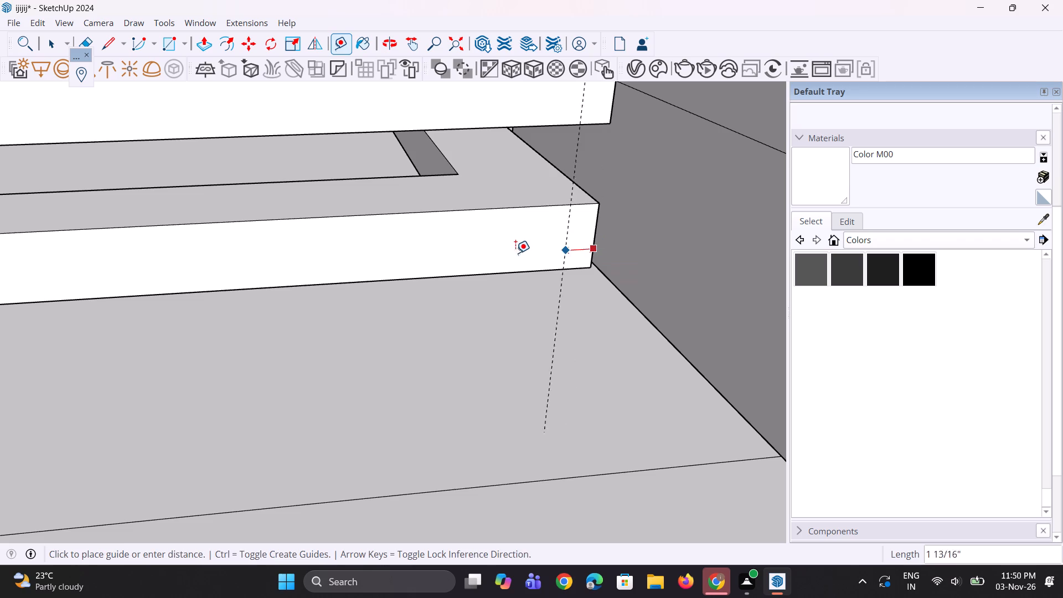
scroll(516, 253, down, 16)
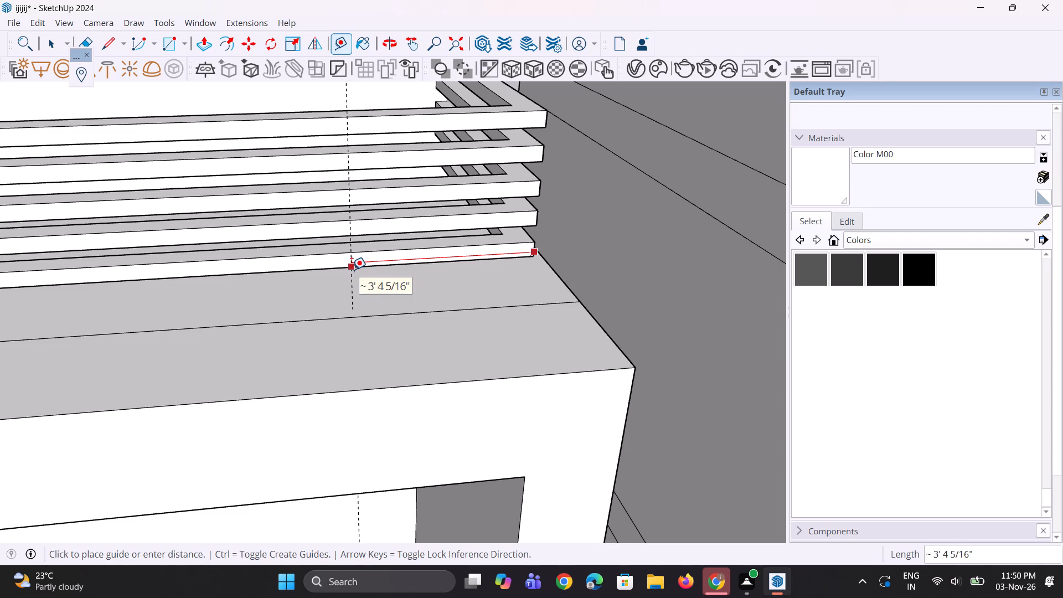
click(351, 270)
scroll(386, 280, down, 11)
middle_drag(383, 301, 385, 335)
key(space)
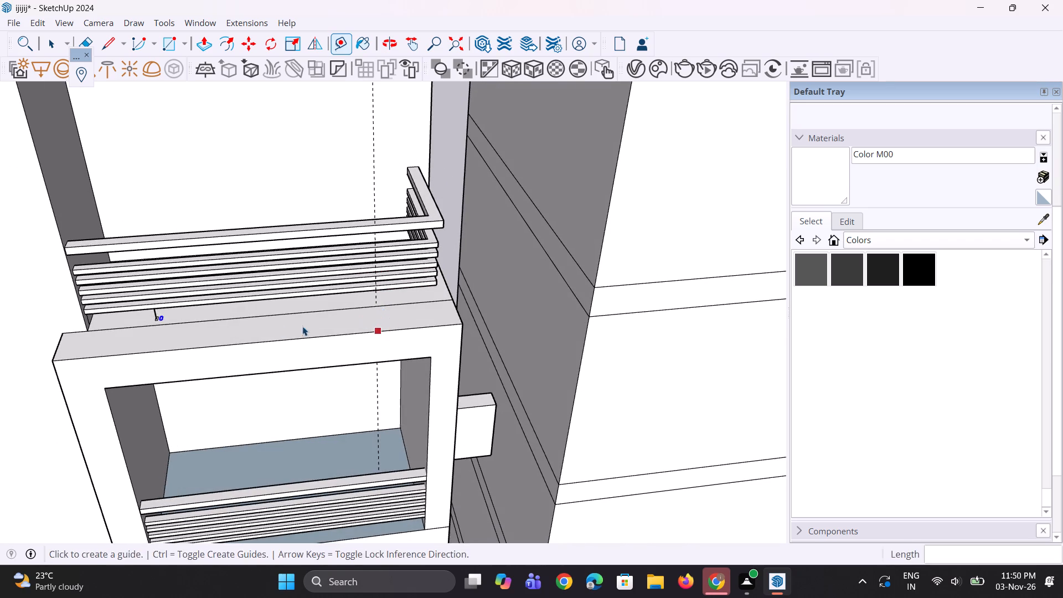
Copy both small floor rectangles' faces about 11' 6 5/8" along the railing to the foot of the vertical guide line.
key(space)
scroll(208, 327, up, 3)
key(space)
scroll(114, 317, up, 12)
key(space)
key(space)
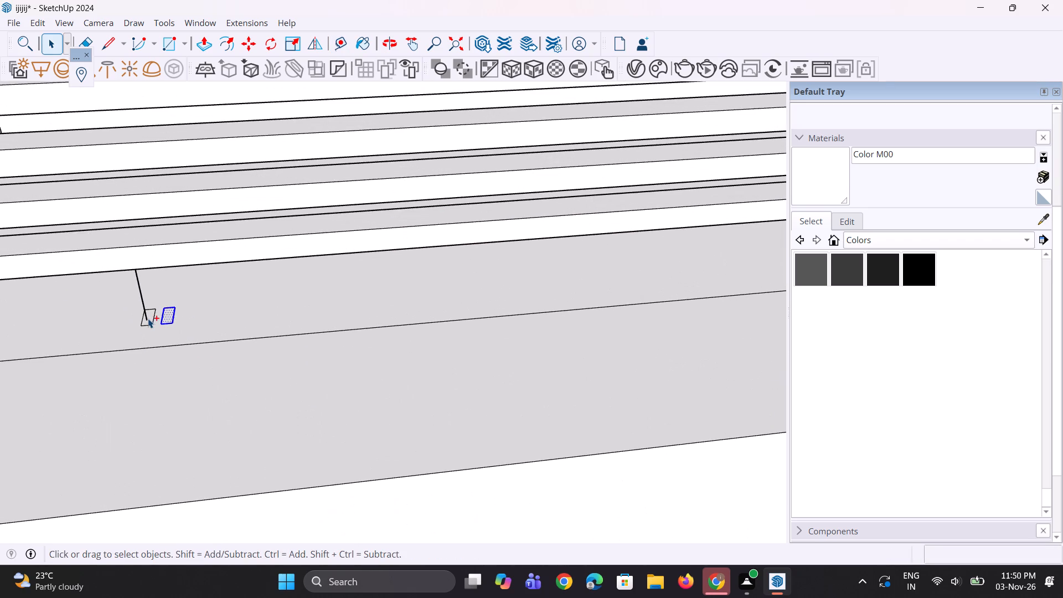
ctrl+click(148, 318)
scroll(148, 321, up, 7)
click(148, 323)
ctrl+scroll(167, 311, up, 4)
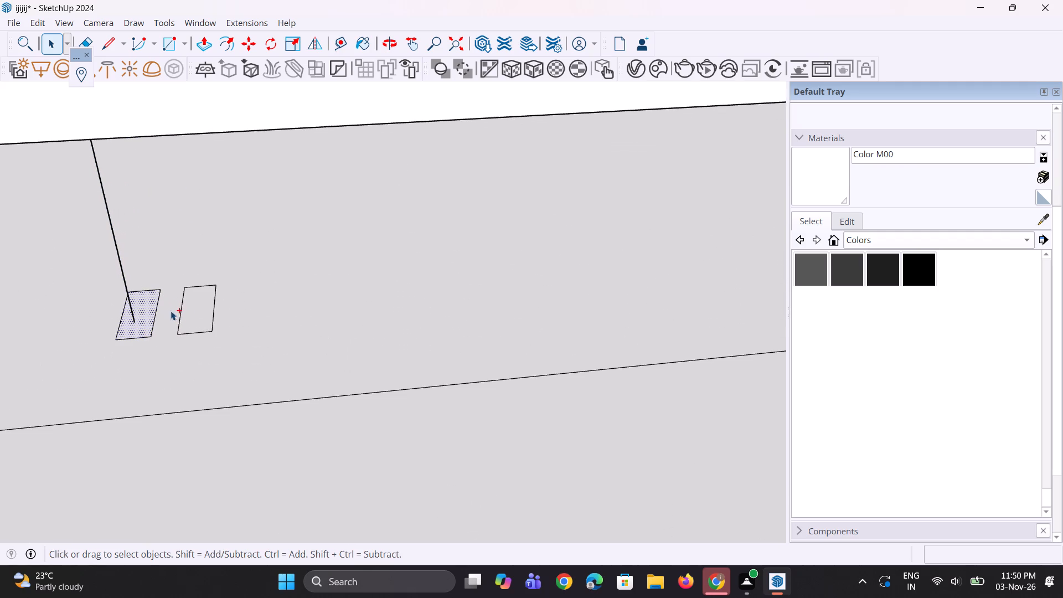
ctrl+click(191, 318)
scroll(190, 318, down, 5)
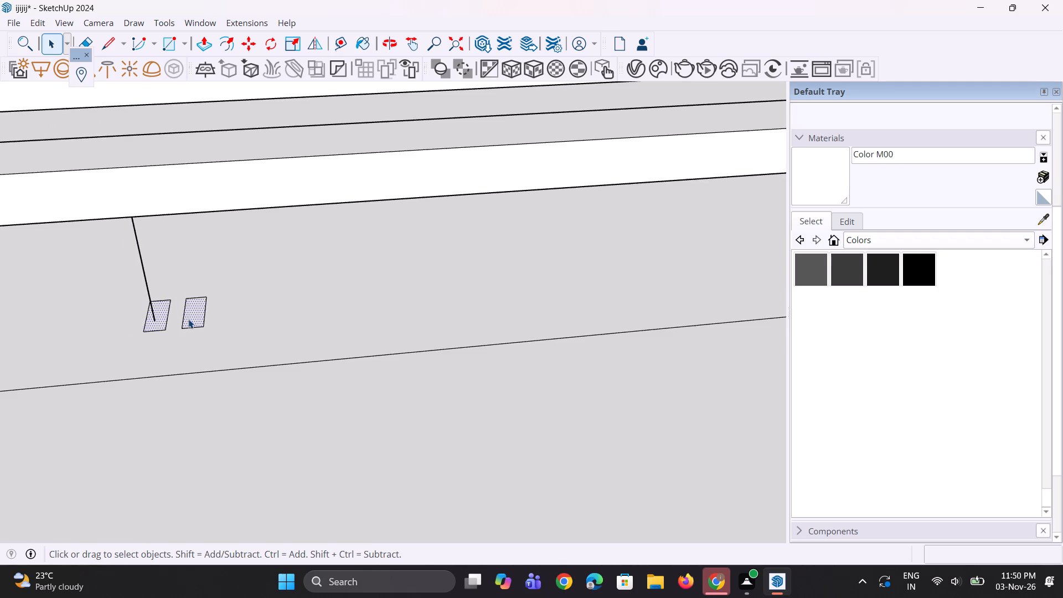
key(m)
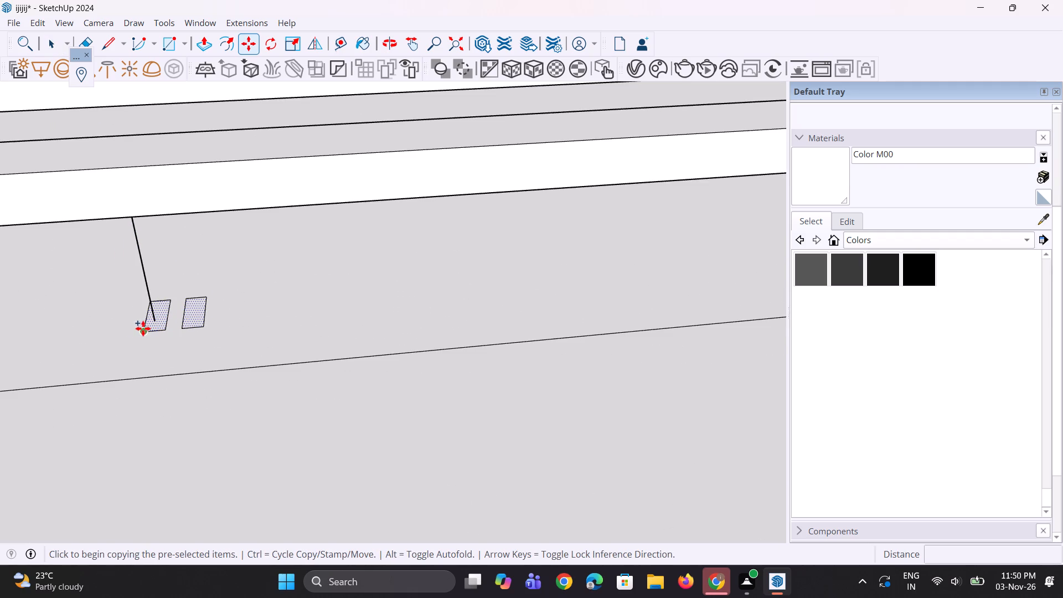
click(198, 327)
scroll(304, 325, down, 15)
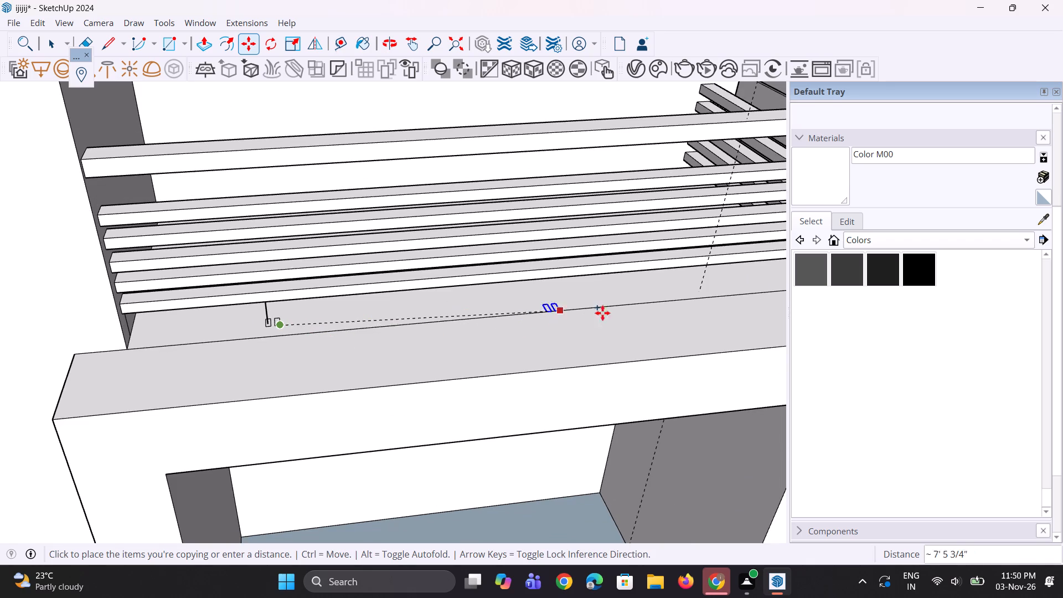
scroll(624, 311, up, 2)
scroll(677, 300, up, 5)
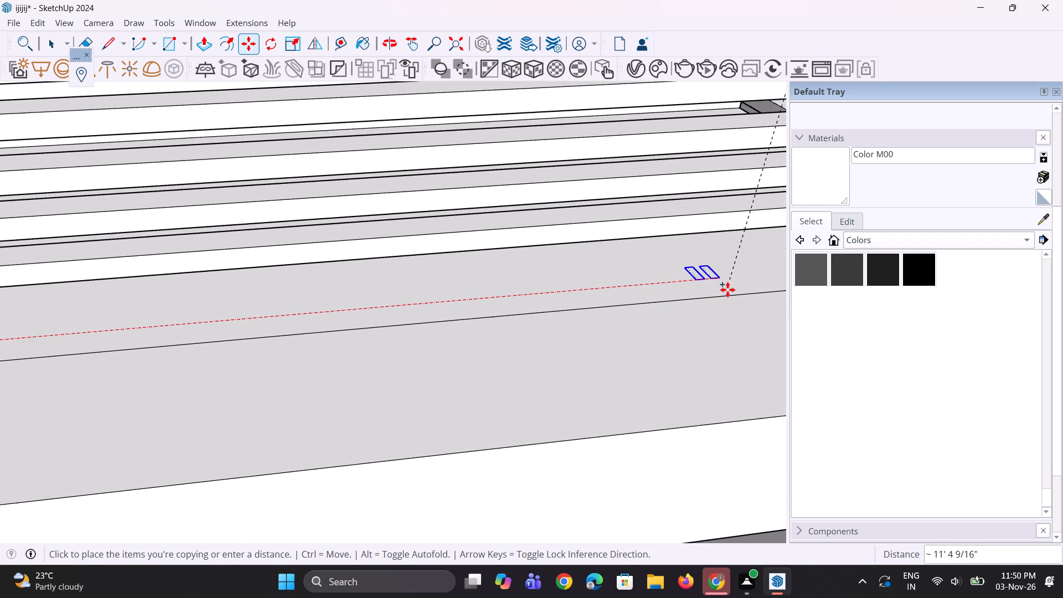
scroll(731, 290, up, 4)
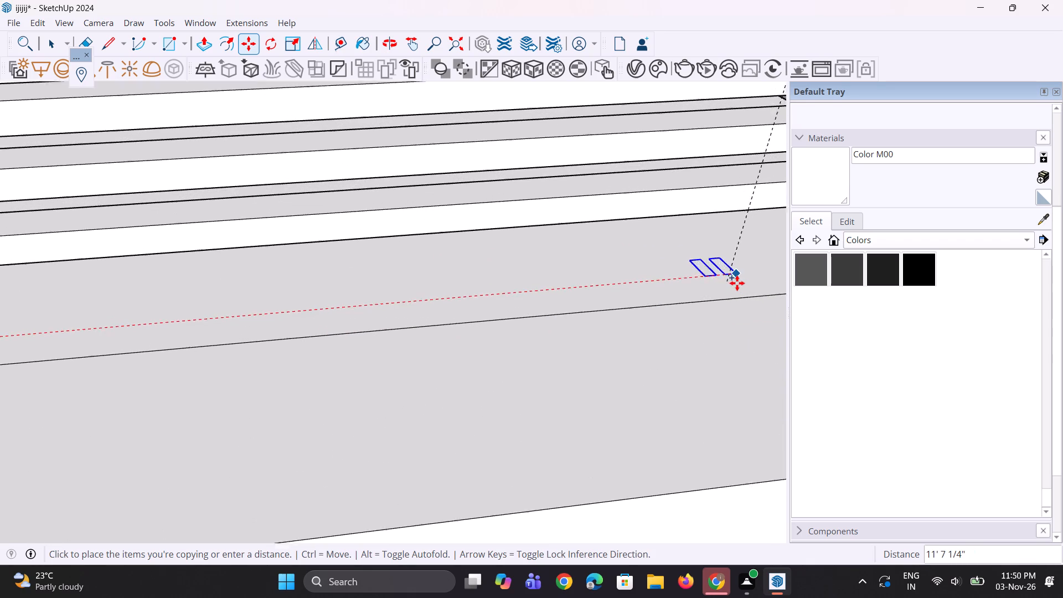
scroll(737, 283, up, 5)
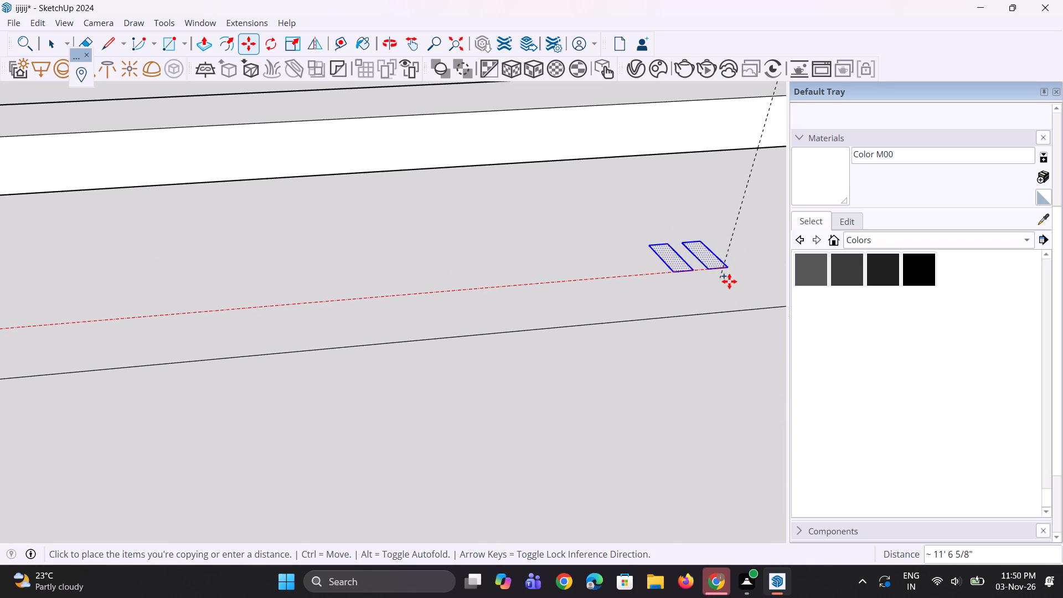
click(728, 281)
scroll(694, 281, down, 4)
scroll(584, 208, down, 6)
scroll(620, 250, down, 7)
key(space)
scroll(621, 254, down, 6)
key(space)
key(space)
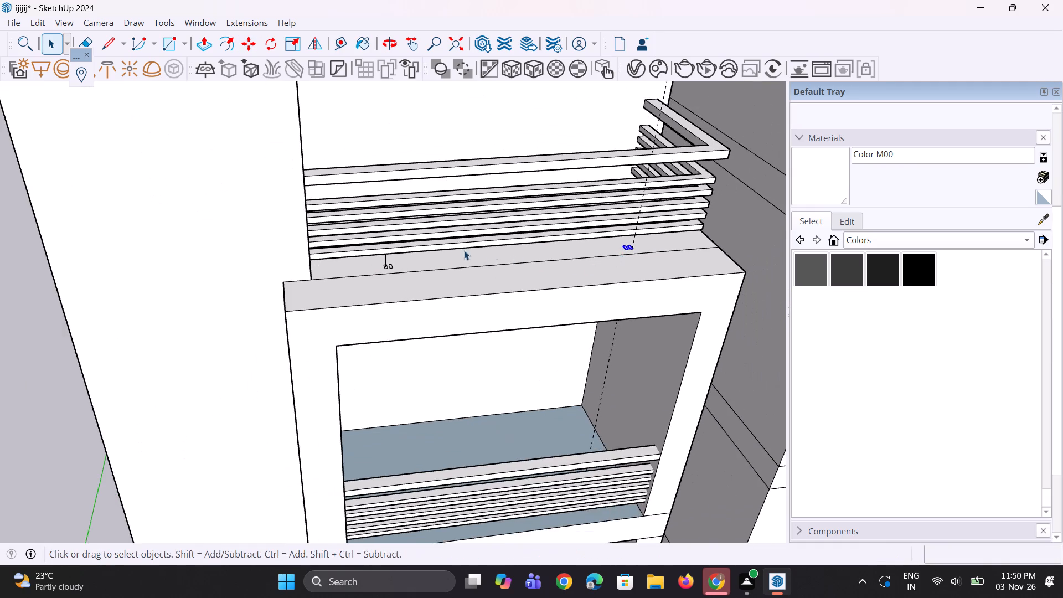
Copy the pair of rectangles by the guide line about 16' 2" down onto the floor of the compartment directly below.
scroll(422, 261, up, 6)
scroll(348, 203, down, 10)
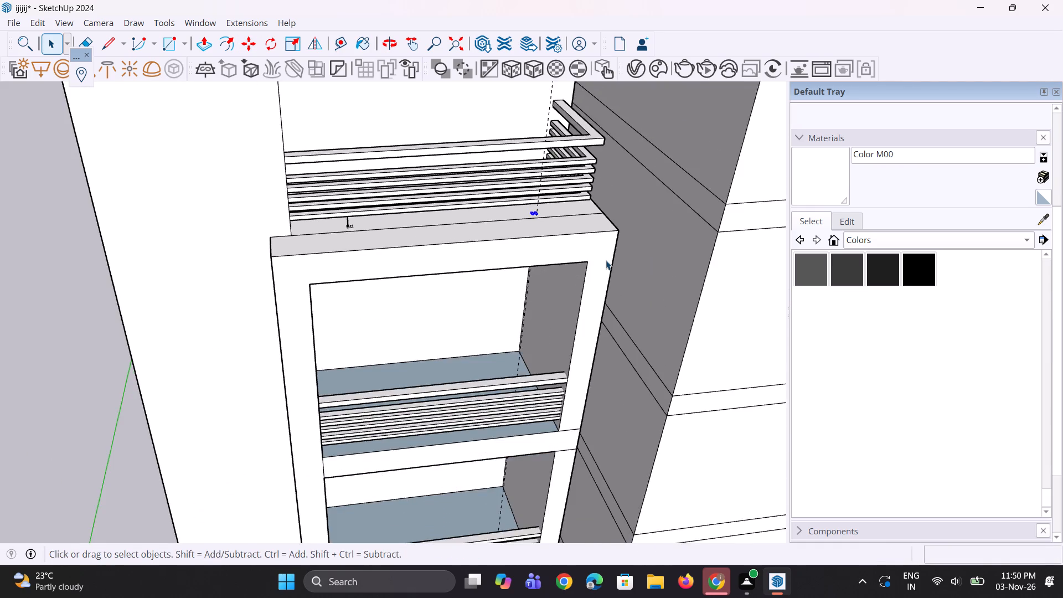
scroll(606, 260, up, 5)
key(m)
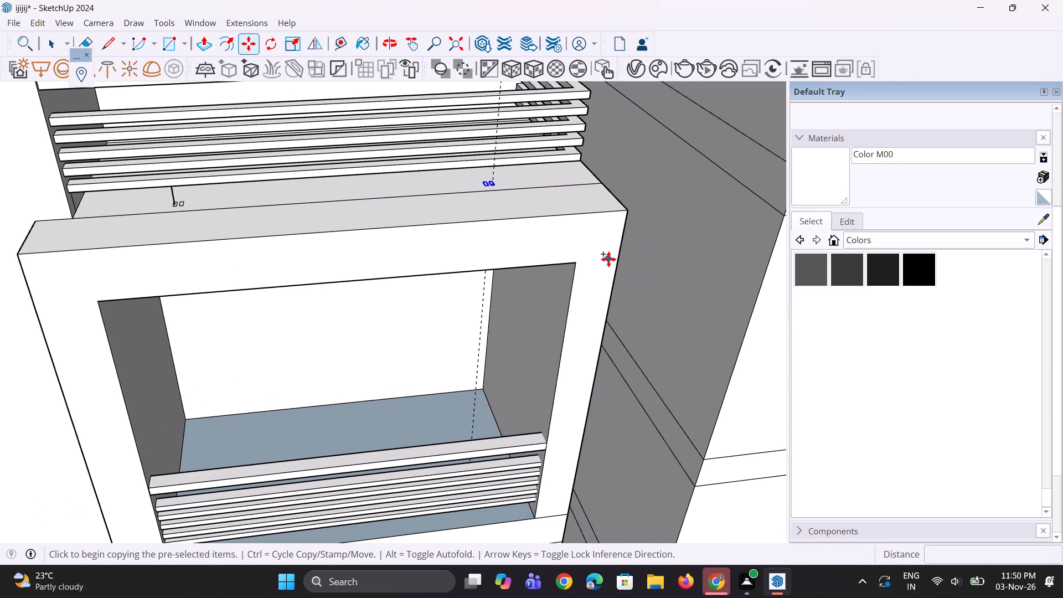
scroll(488, 195, up, 6)
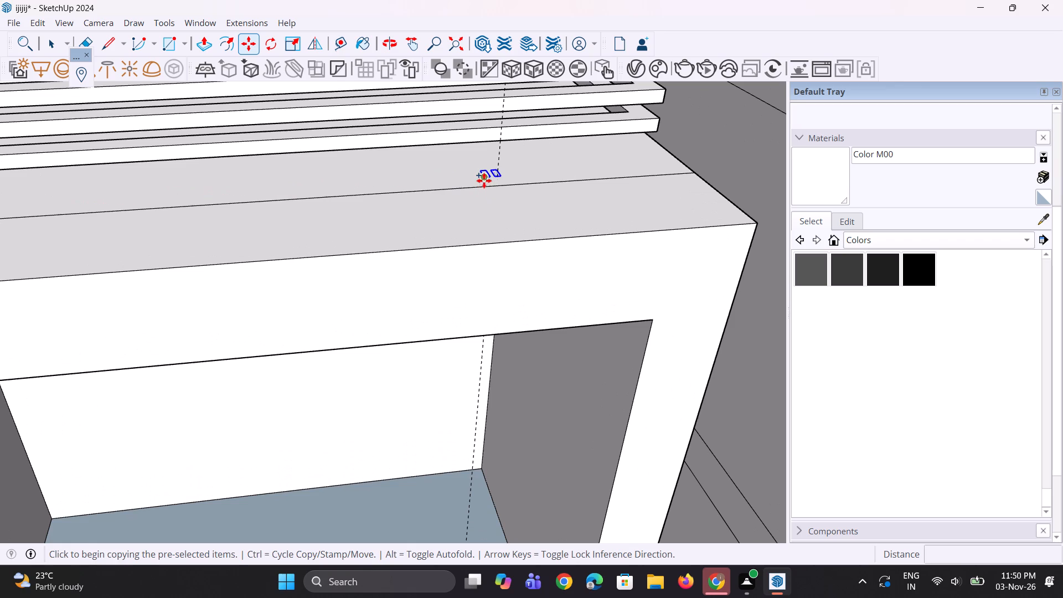
click(484, 178)
scroll(484, 245, down, 13)
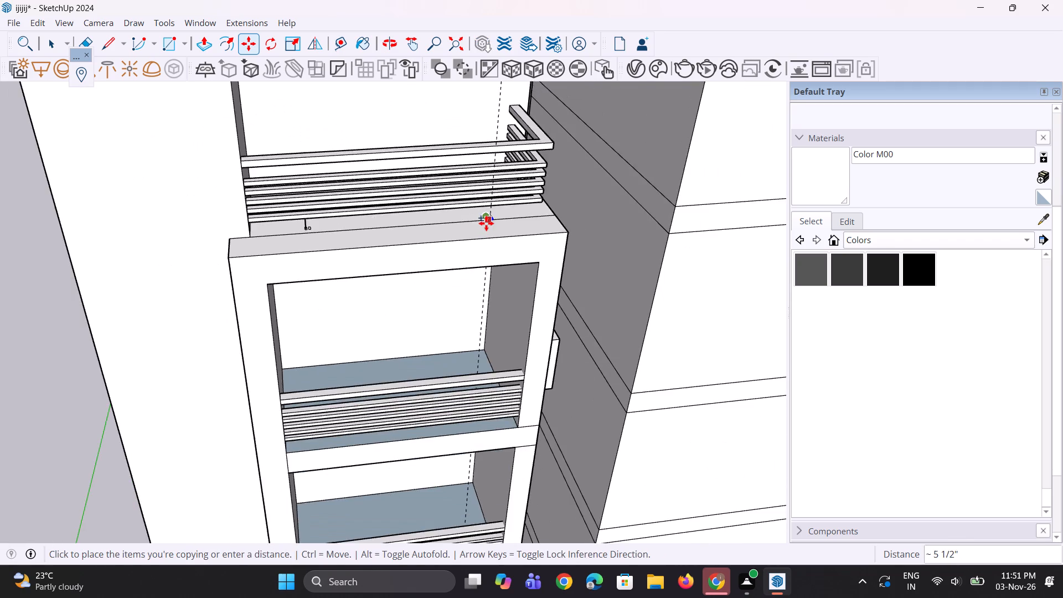
scroll(486, 223, down, 4)
scroll(480, 348, up, 19)
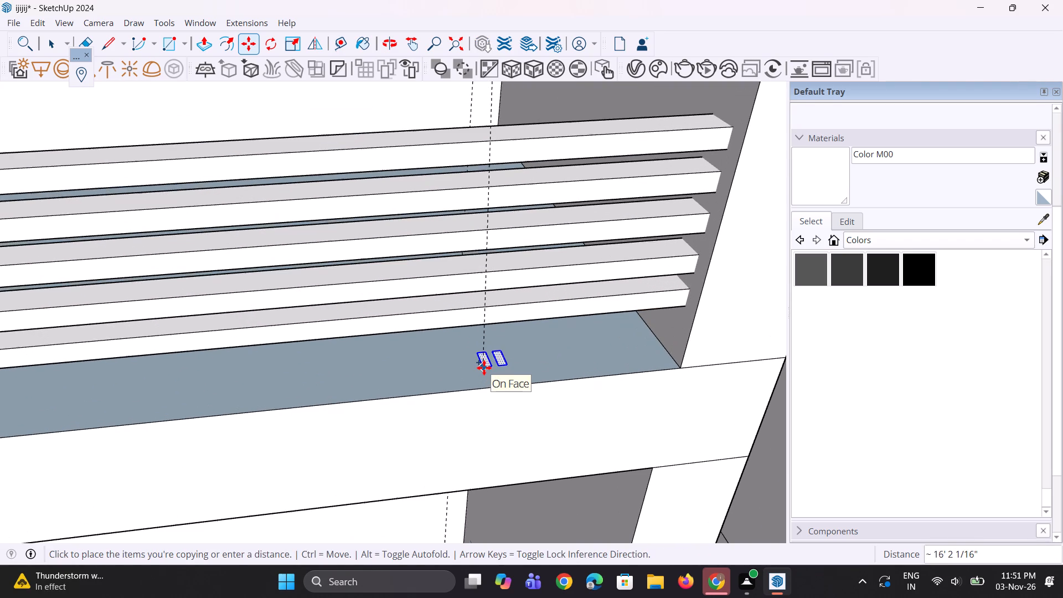
click(484, 368)
Examine the position of the copied rectangles on the lower compartment's floor relative to its lowest rail.
middle_drag(479, 388, 491, 277)
scroll(477, 368, up, 1)
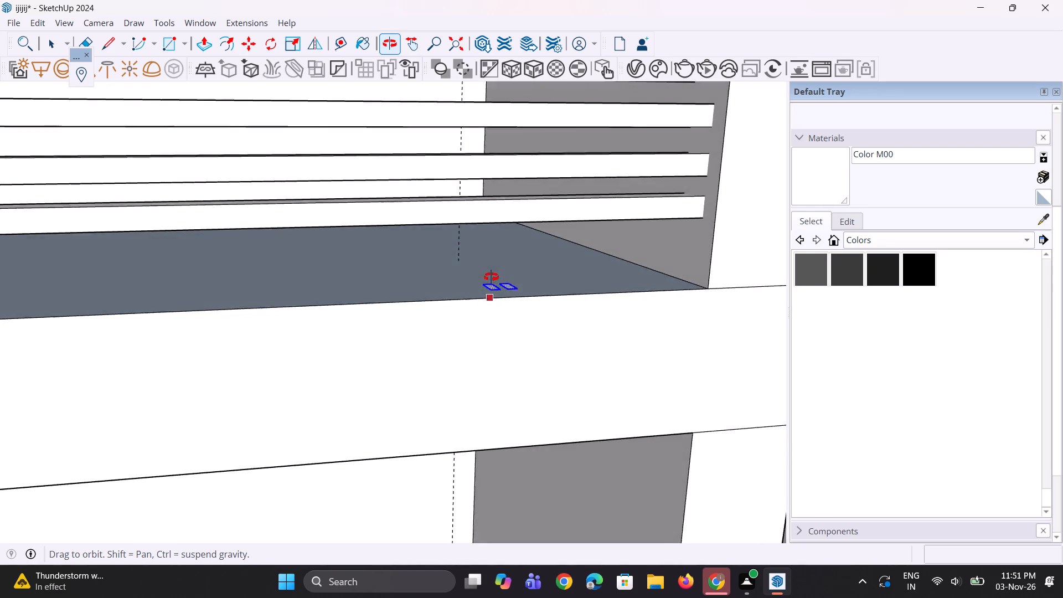
middle_drag(491, 277, 550, 382)
scroll(556, 329, down, 5)
middle_drag(540, 342, 527, 406)
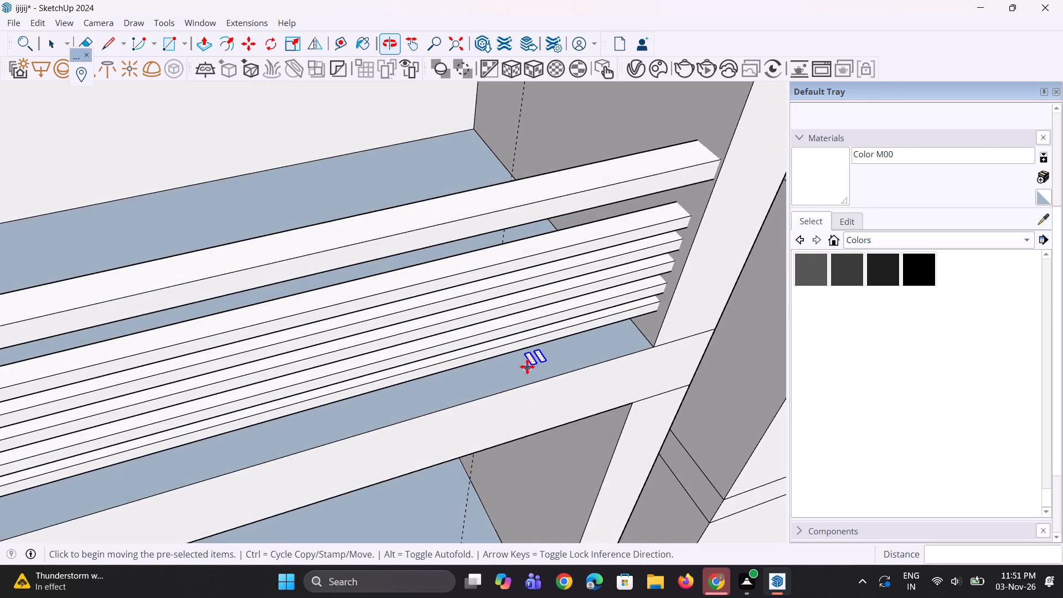
scroll(527, 367, up, 5)
middle_drag(541, 352, 509, 218)
scroll(513, 229, down, 3)
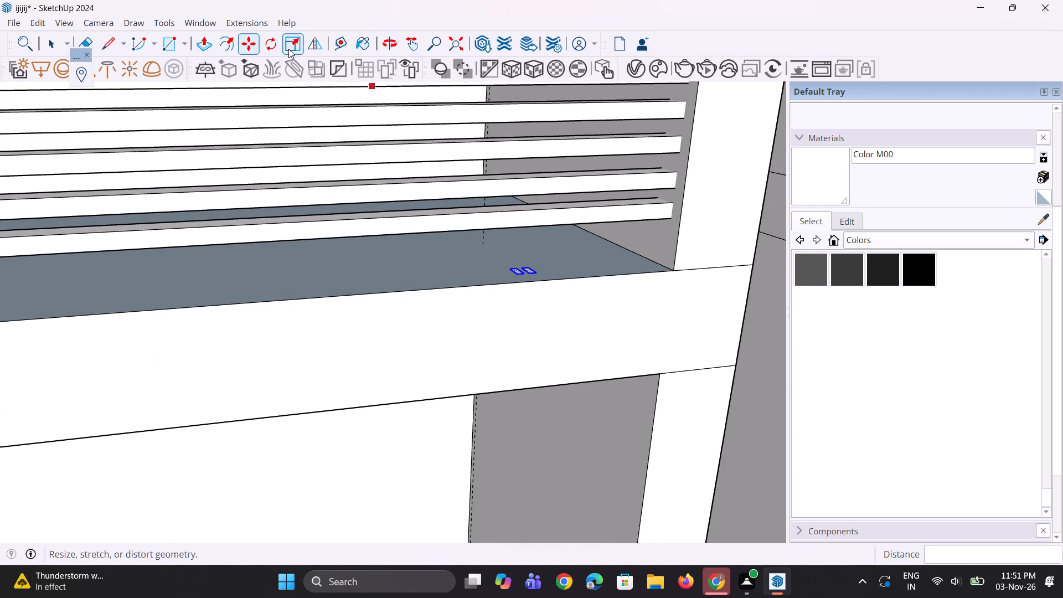
Examine the end and underside of the compartment's lowest rail on the side nearest the copied rectangles.
key(l)
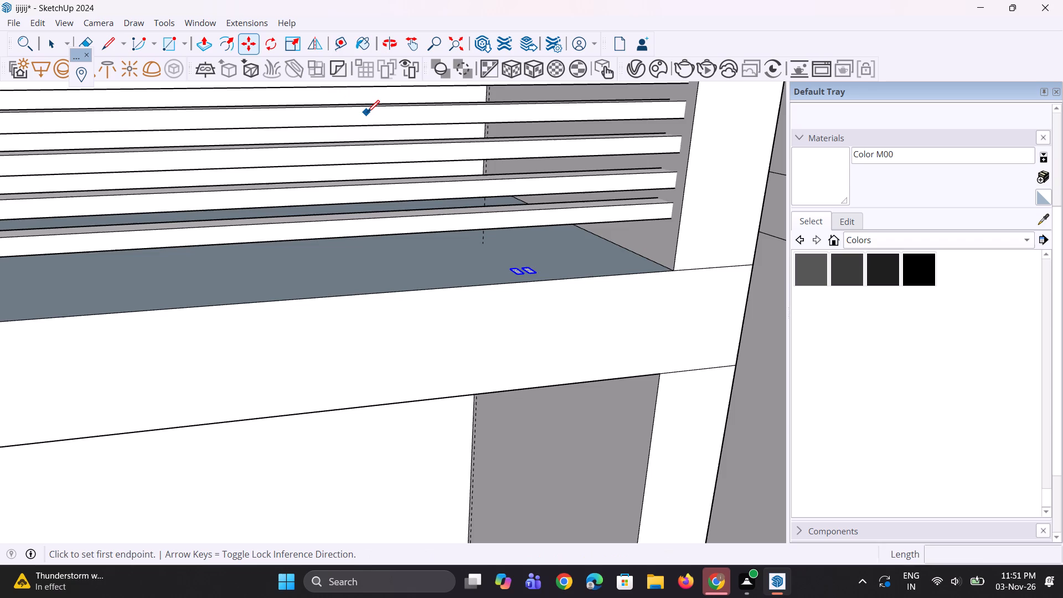
scroll(367, 112, down, 5)
scroll(597, 246, up, 6)
middle_drag(536, 155, 544, 130)
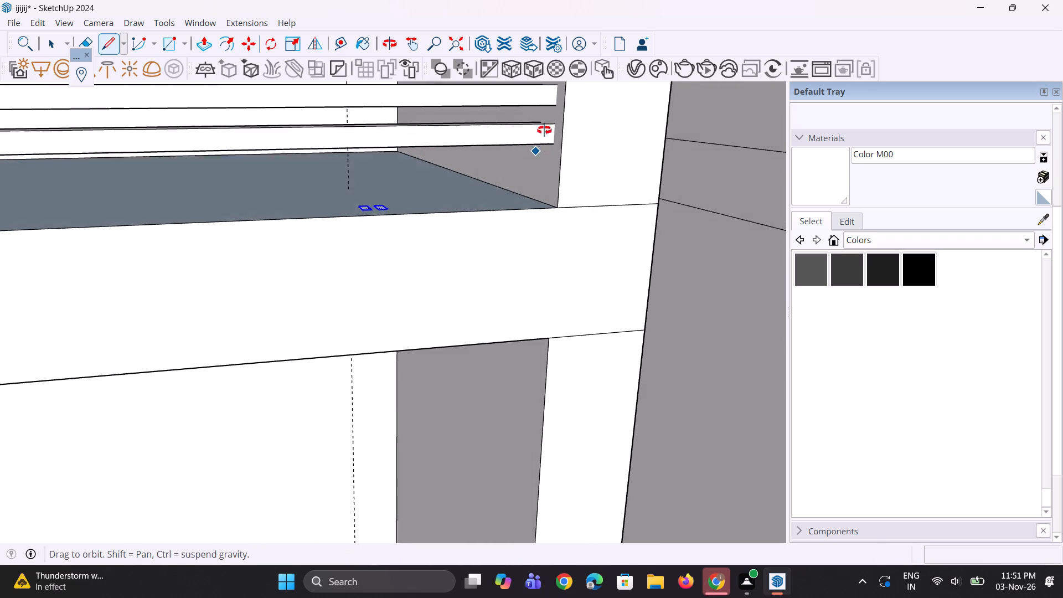
middle_drag(544, 130, 611, 90)
scroll(531, 131, up, 10)
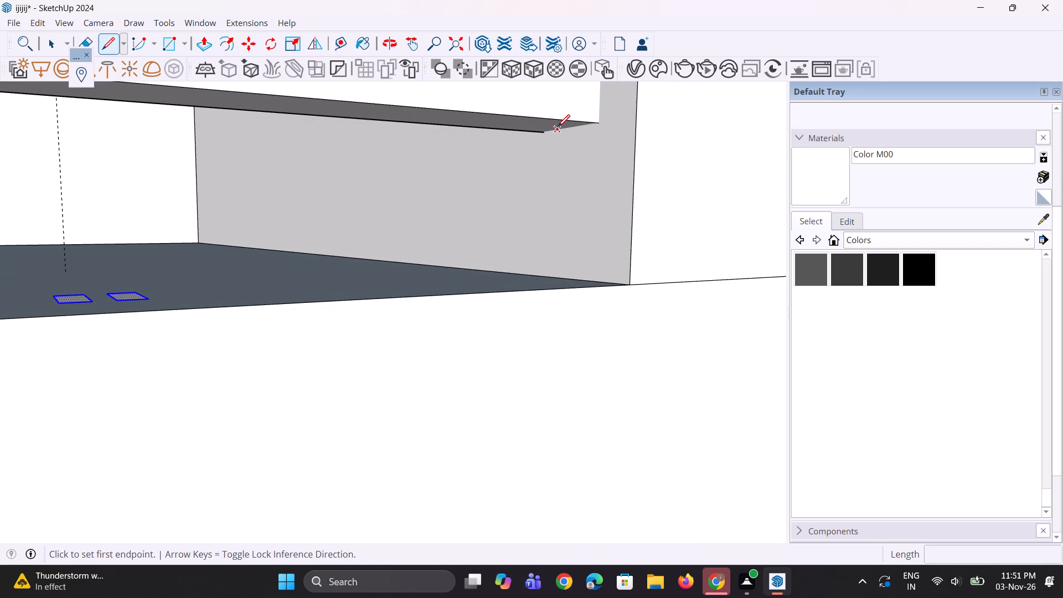
middle_drag(563, 126, 591, 73)
scroll(571, 160, up, 7)
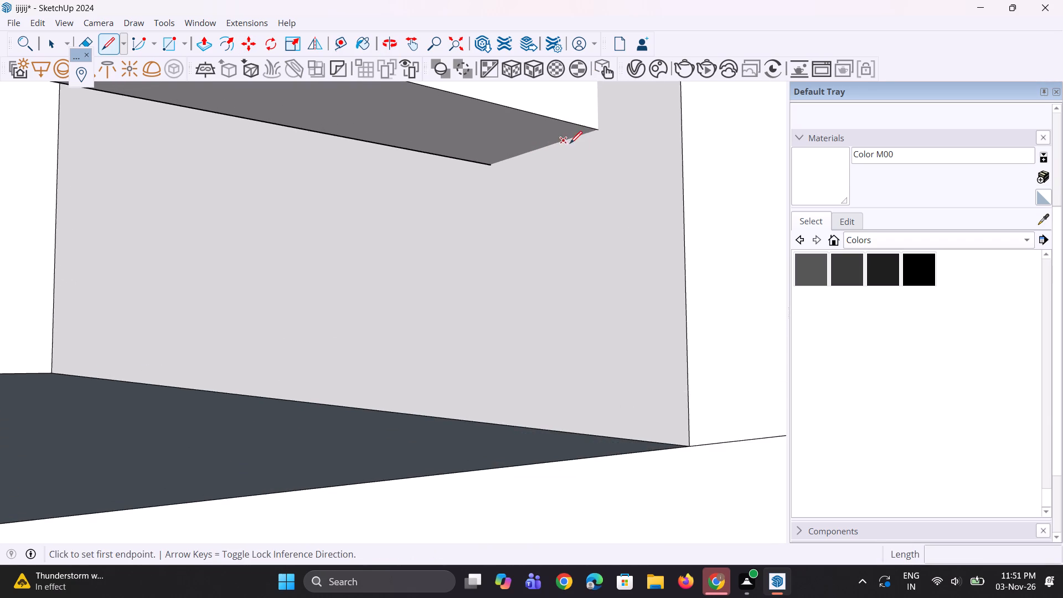
scroll(570, 140, down, 1)
middle_drag(570, 140, 553, 107)
scroll(553, 127, up, 9)
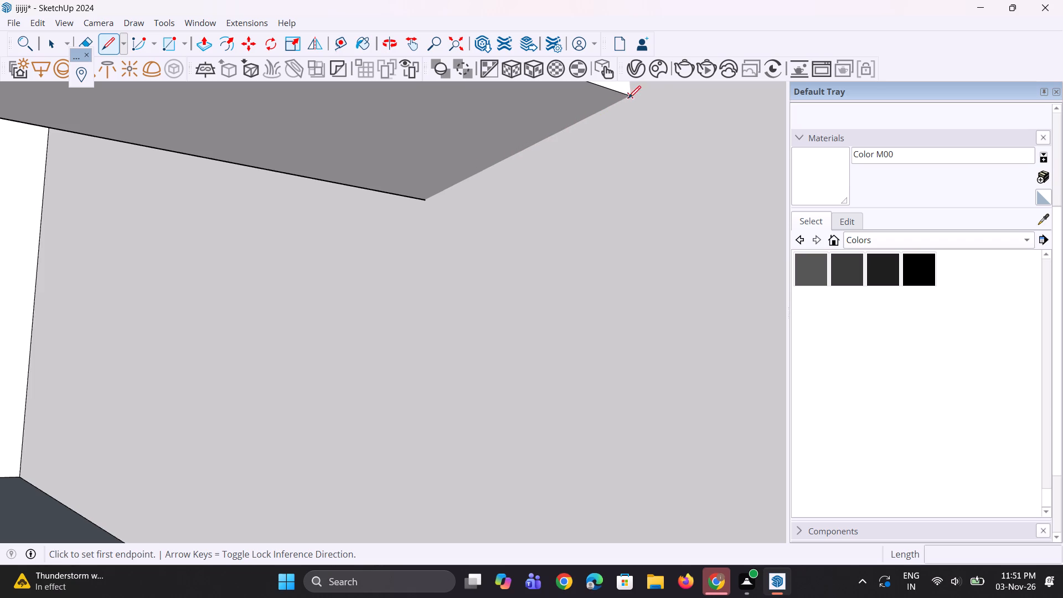
scroll(595, 274, down, 11)
middle_drag(584, 276, 472, 327)
scroll(669, 290, down, 20)
middle_drag(693, 302, 593, 375)
scroll(741, 343, down, 5)
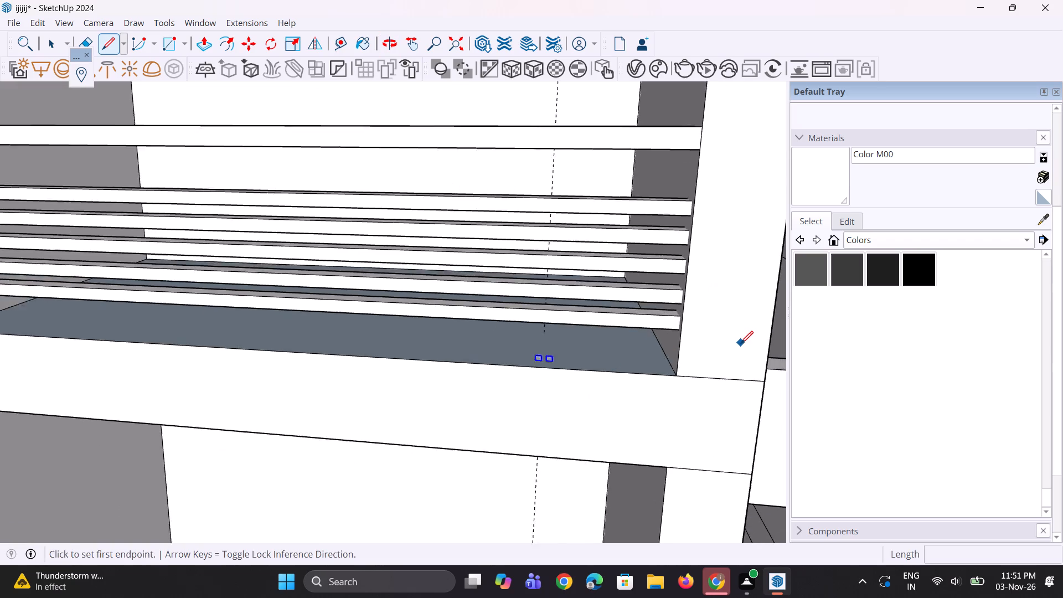
scroll(741, 343, down, 6)
Draw a vertical line about 11 11/16" down from the bottom midpoint of the lowest rail's opposite end to the compartment floor.
middle_drag(617, 348, 398, 340)
scroll(354, 289, up, 4)
middle_drag(316, 295, 340, 198)
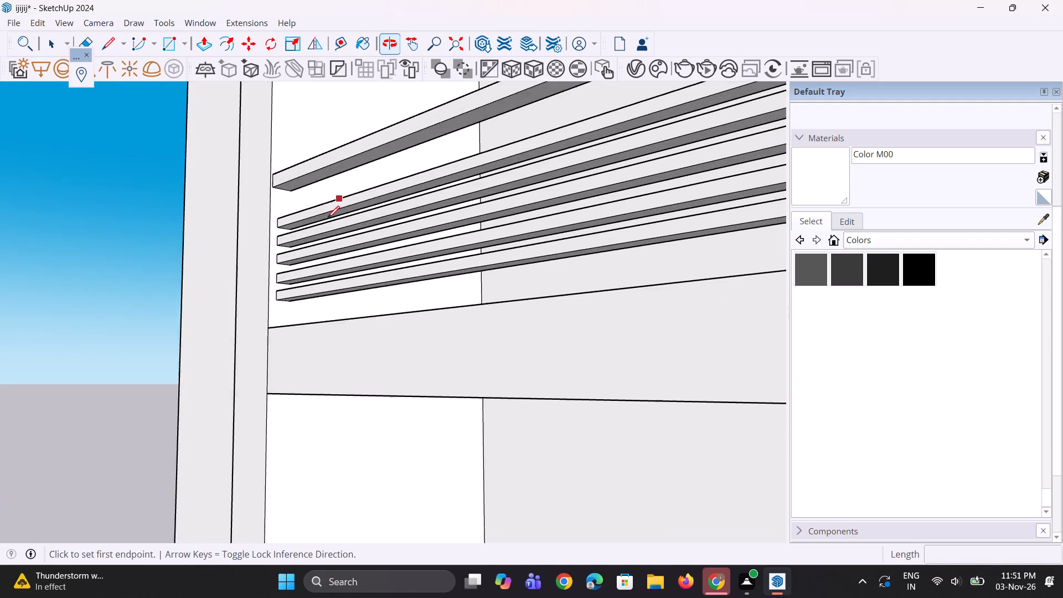
scroll(296, 293, up, 17)
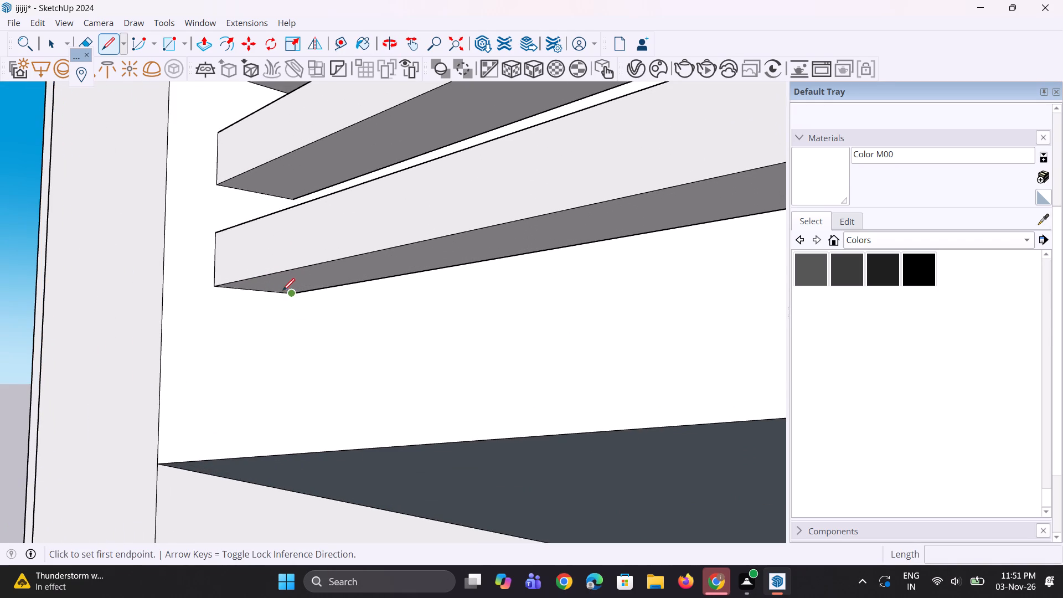
click(253, 288)
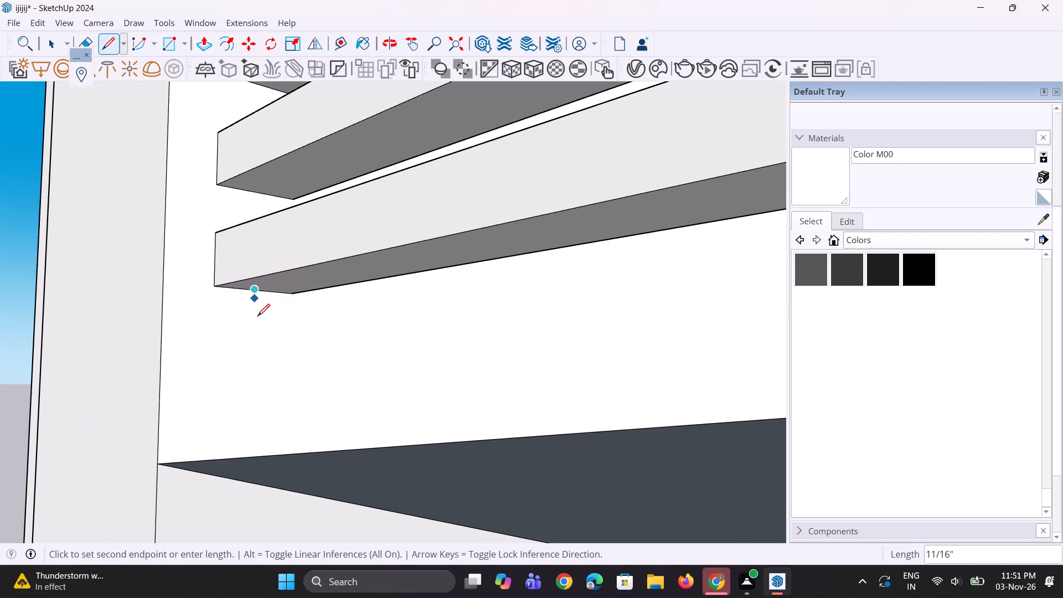
scroll(251, 425, down, 5)
middle_drag(252, 425, 275, 517)
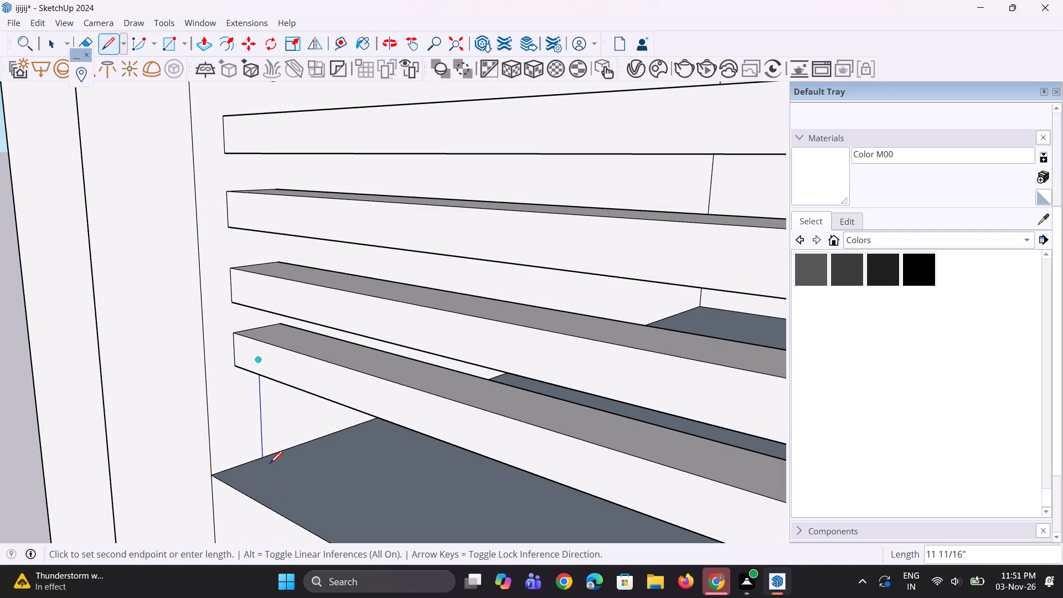
click(265, 458)
Draw a vertical line about 11 7/16" from the lowest rail's end midpoint to the floor in the compartment directly below.
scroll(374, 174, down, 12)
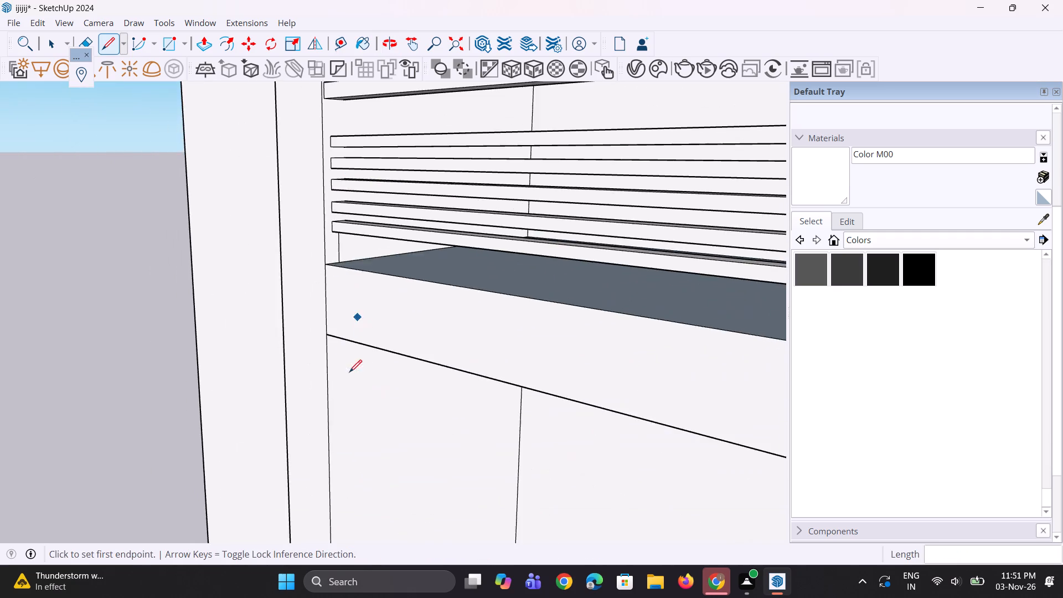
middle_drag(348, 372, 323, 254)
scroll(399, 184, down, 14)
scroll(394, 350, up, 9)
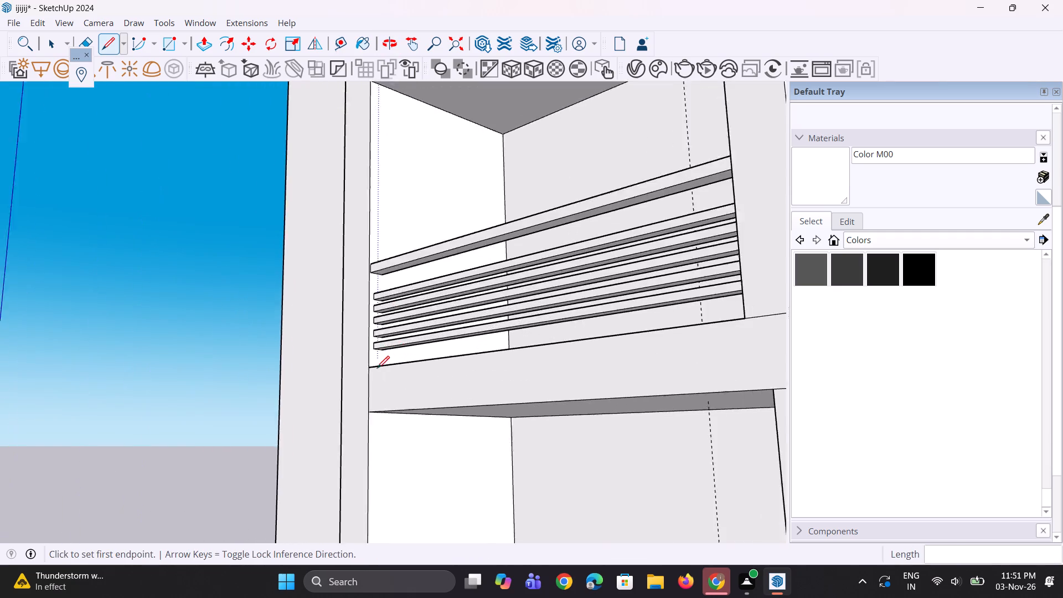
scroll(377, 368, up, 8)
scroll(381, 322, up, 8)
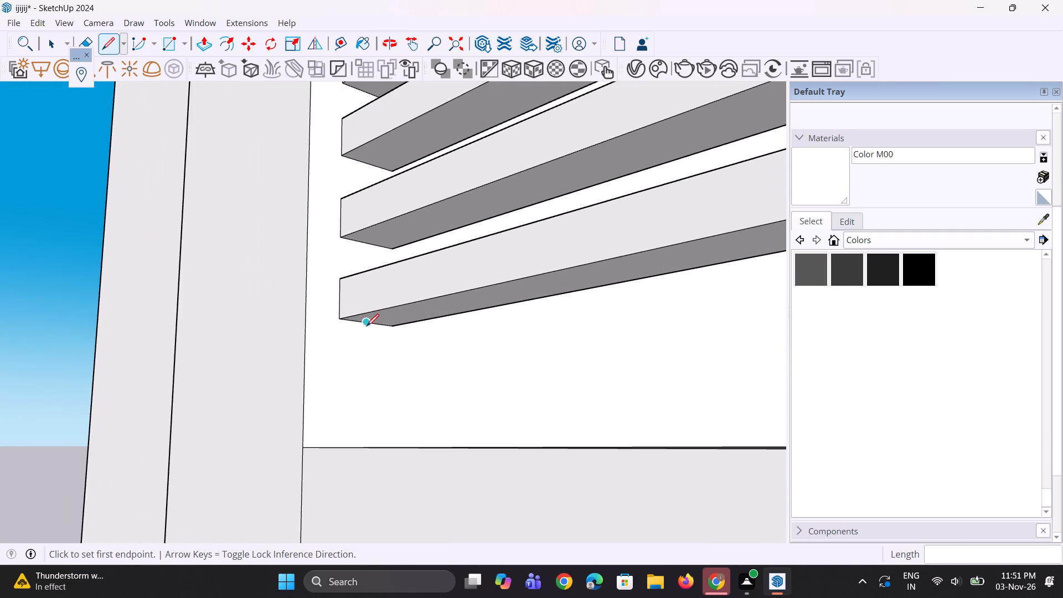
click(368, 324)
middle_drag(374, 423, 374, 510)
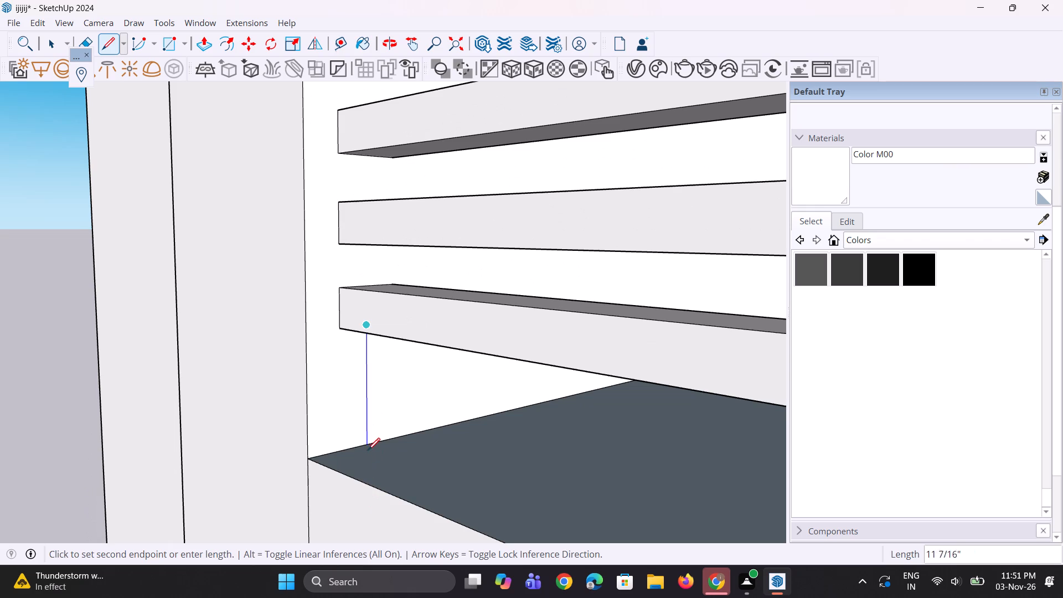
click(367, 448)
key(space)
key(space)
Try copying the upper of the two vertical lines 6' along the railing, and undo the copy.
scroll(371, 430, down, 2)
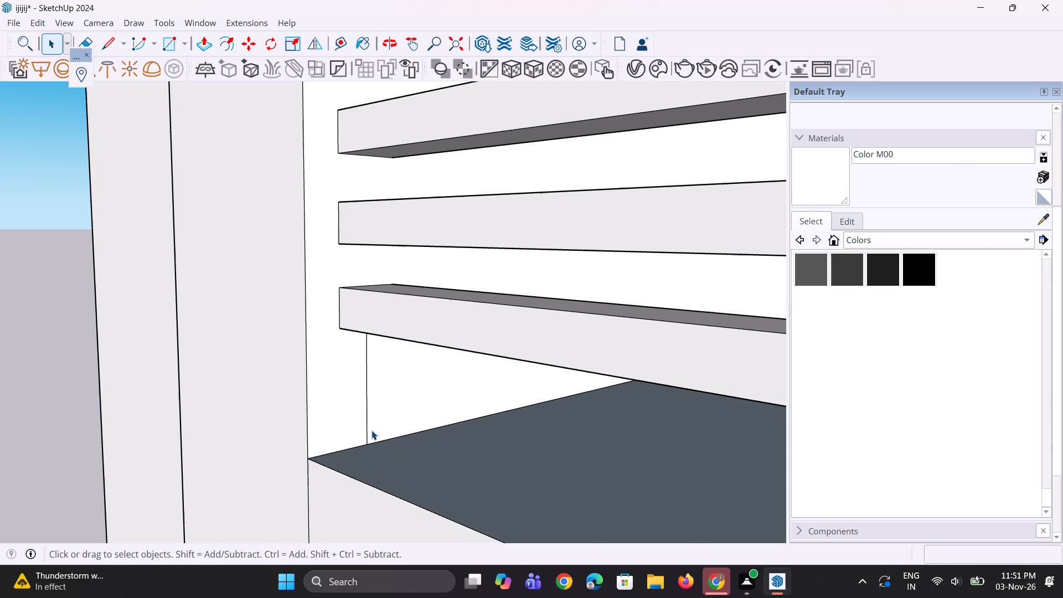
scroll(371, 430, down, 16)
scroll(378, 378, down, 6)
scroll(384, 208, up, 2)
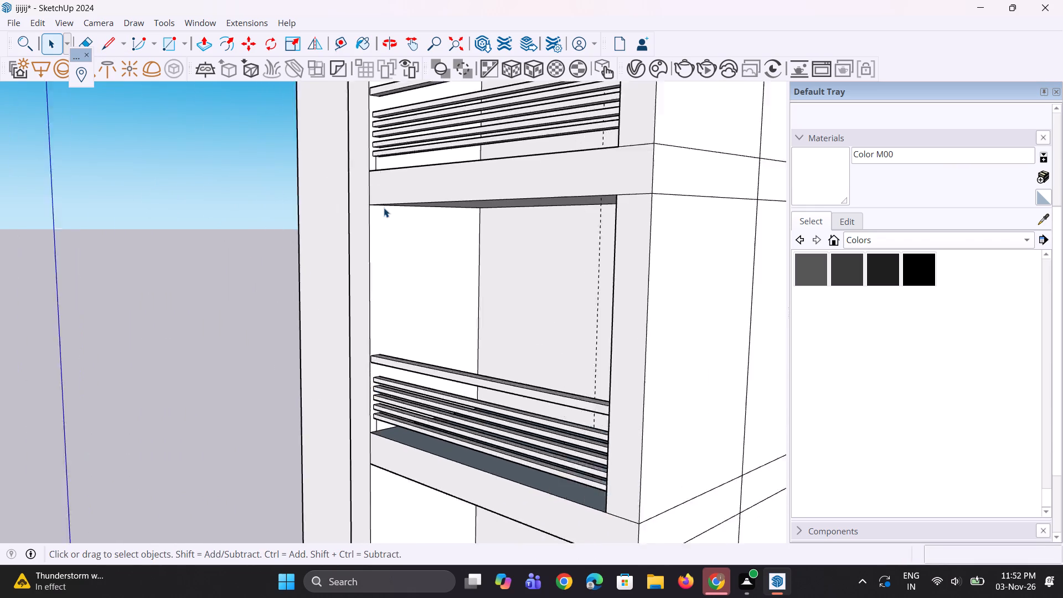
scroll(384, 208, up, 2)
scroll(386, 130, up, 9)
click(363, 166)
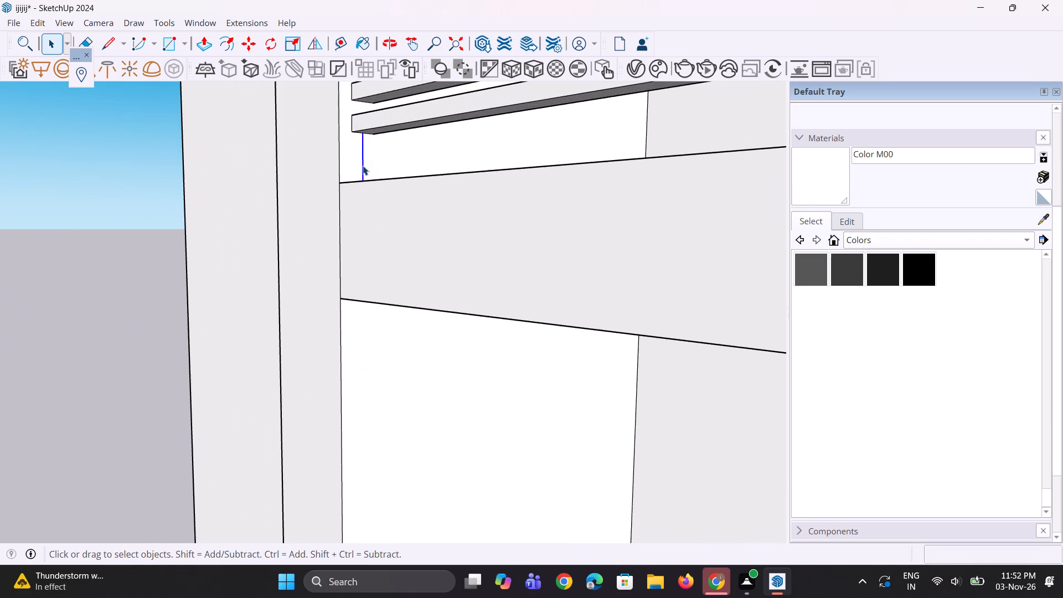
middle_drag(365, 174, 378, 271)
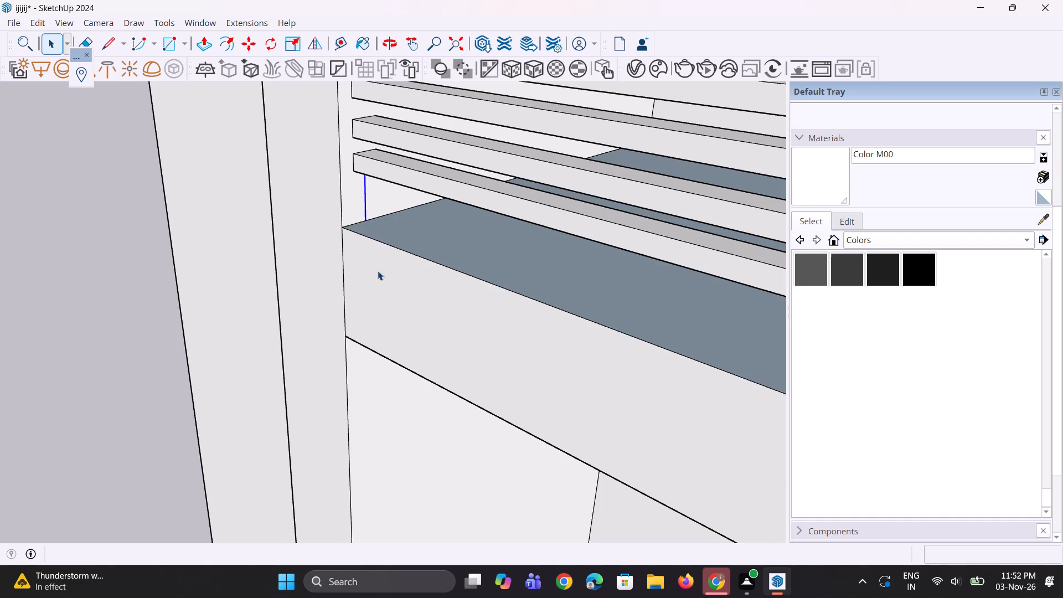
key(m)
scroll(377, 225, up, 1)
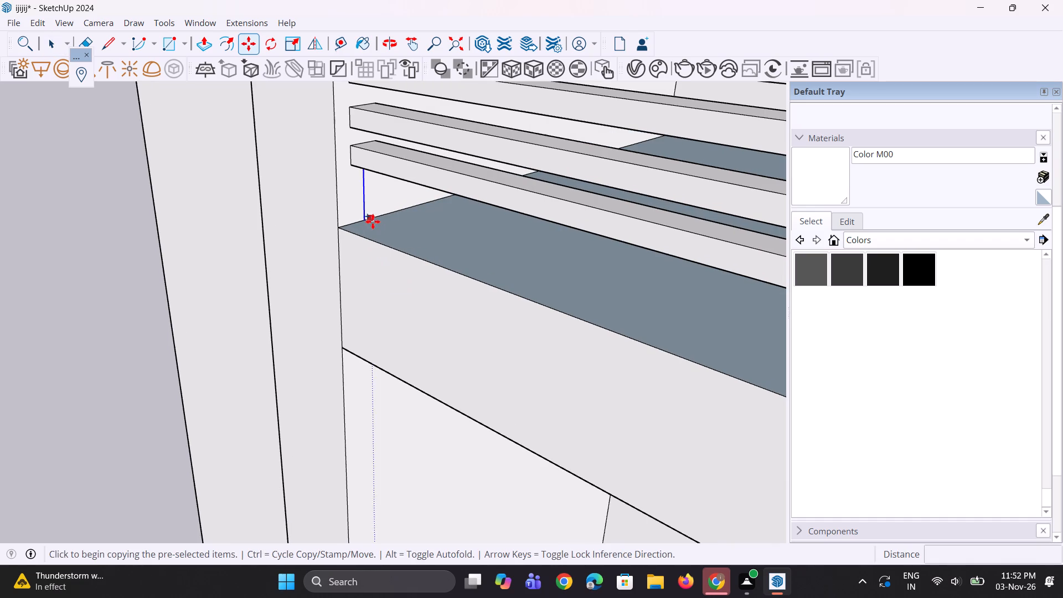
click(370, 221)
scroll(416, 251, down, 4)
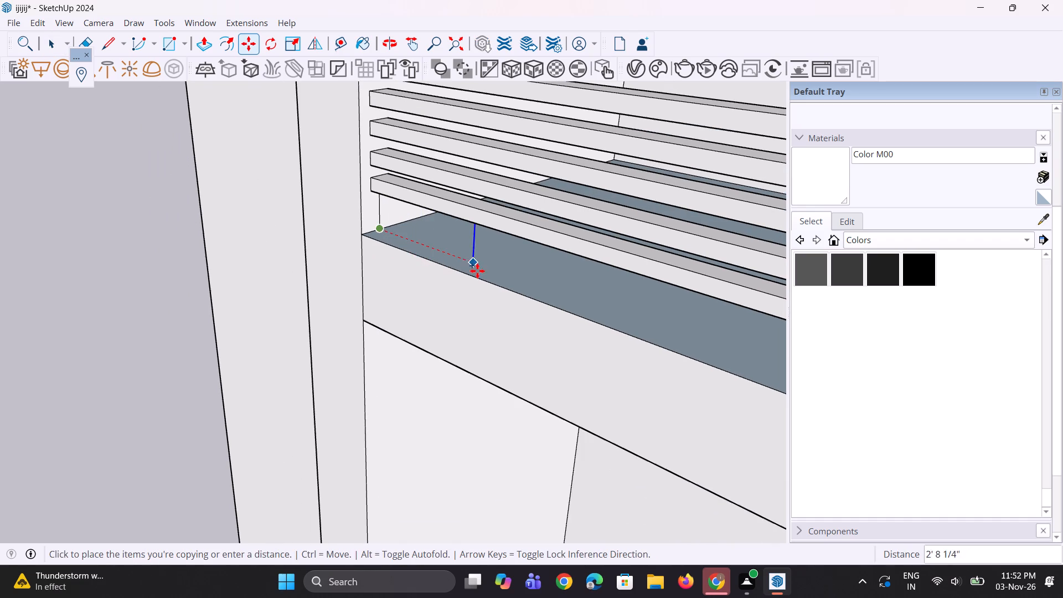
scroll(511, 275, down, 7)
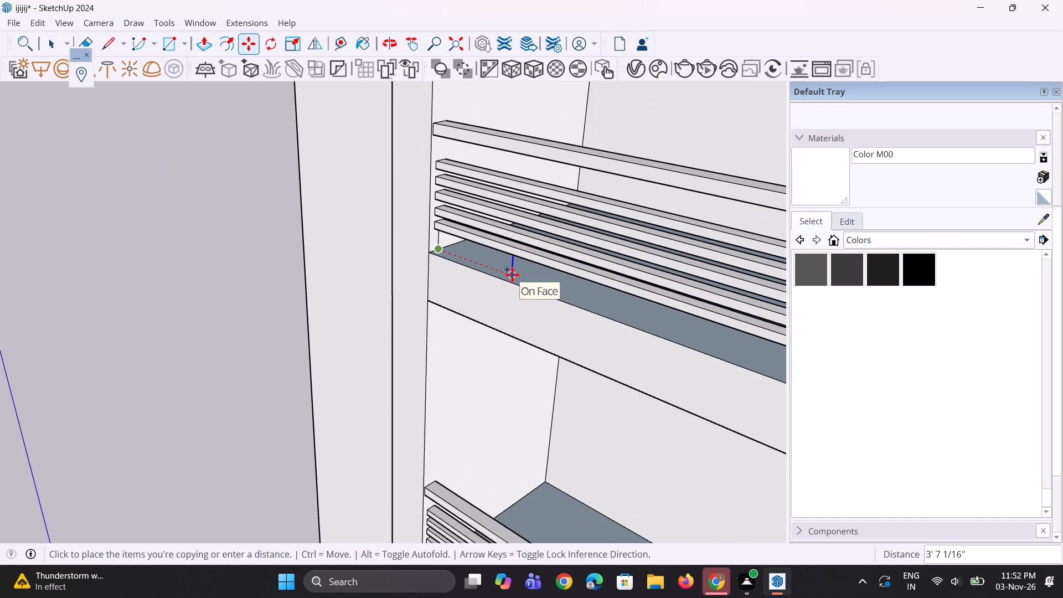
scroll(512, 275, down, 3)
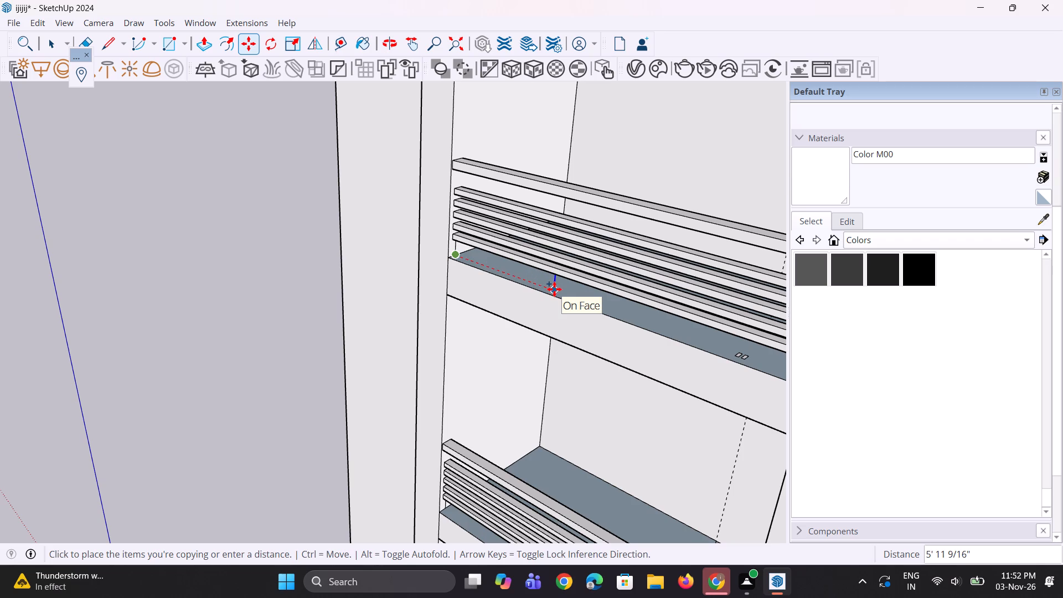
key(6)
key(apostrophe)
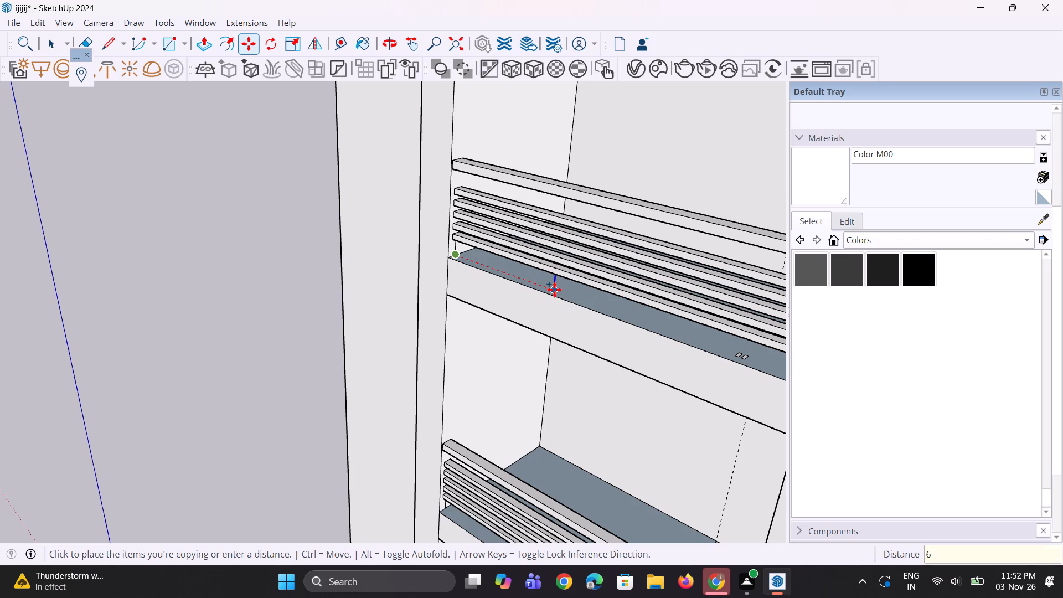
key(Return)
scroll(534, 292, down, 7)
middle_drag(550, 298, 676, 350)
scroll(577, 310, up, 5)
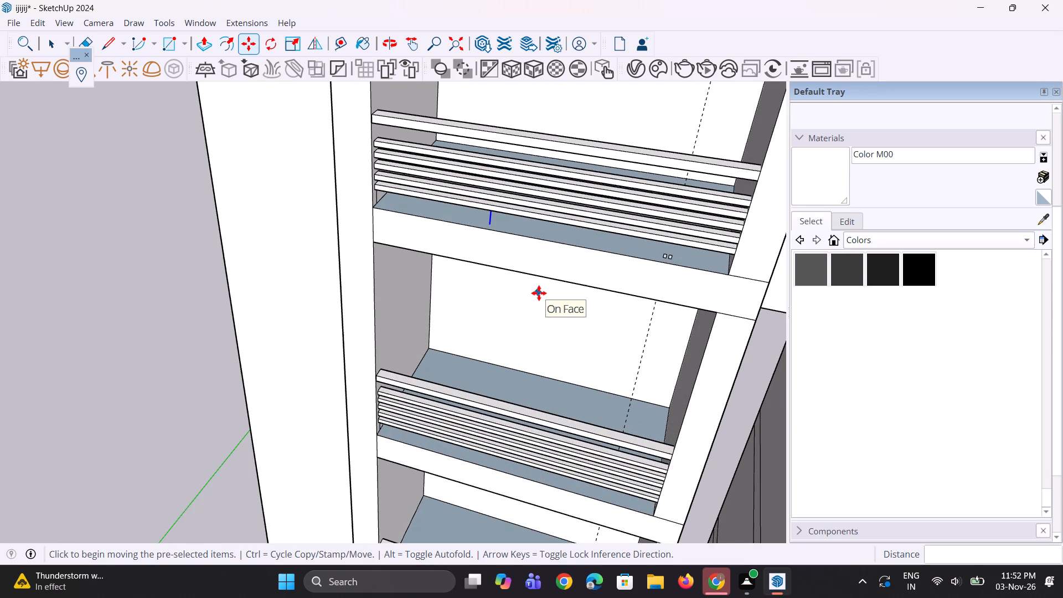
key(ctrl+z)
Copy the vertical line at the lowest rail's end 5' along the railing in the compartment with the rectangles.
middle_drag(524, 282, 448, 264)
key(space)
key(space)
scroll(431, 246, up, 1)
key(space)
scroll(385, 177, up, 3)
key(space)
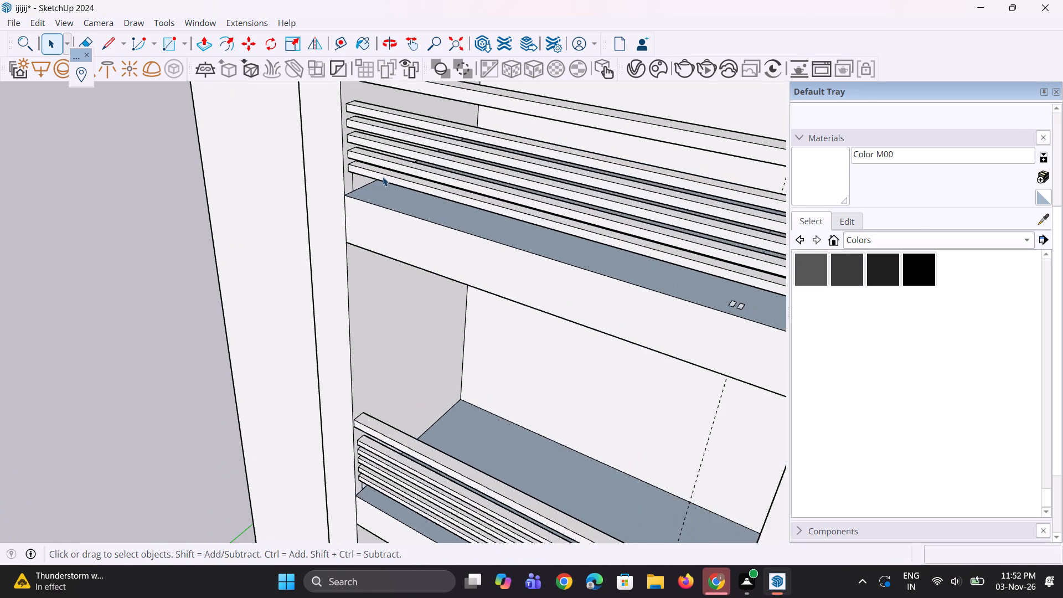
key(space)
scroll(355, 186, up, 6)
click(345, 182)
scroll(351, 200, up, 3)
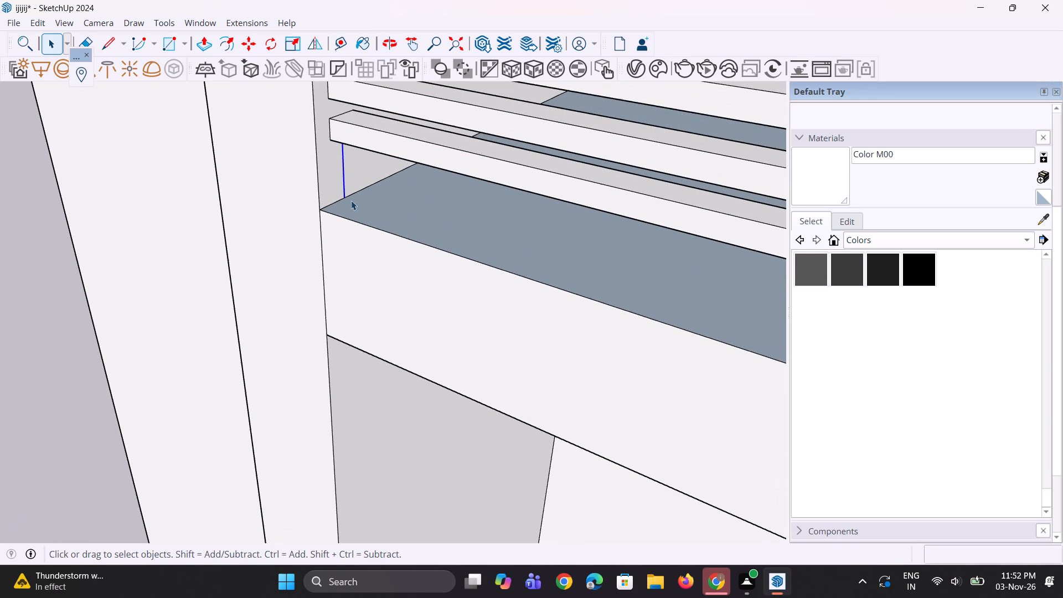
key(m)
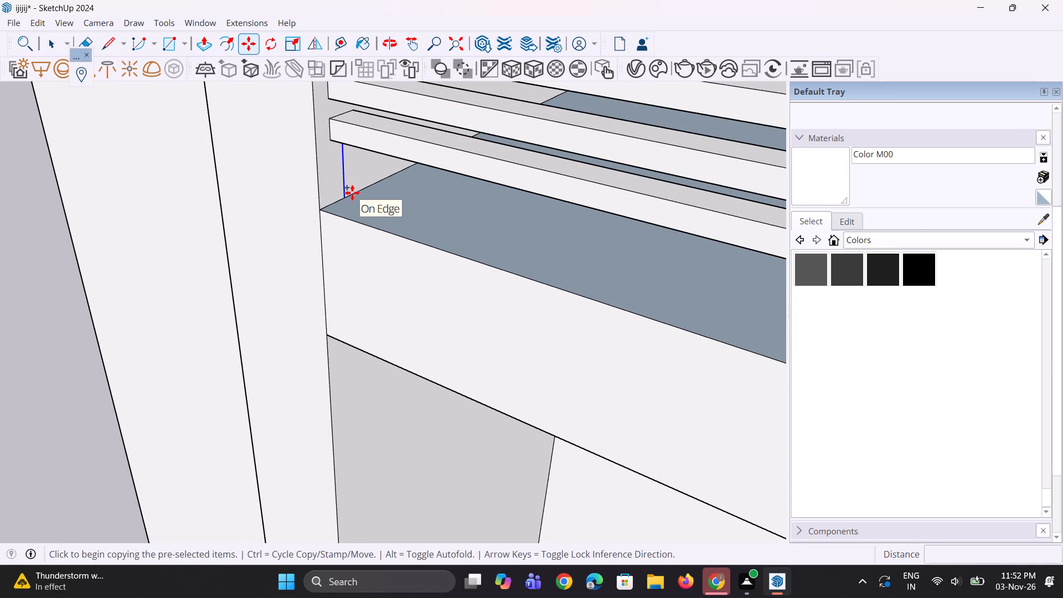
click(348, 202)
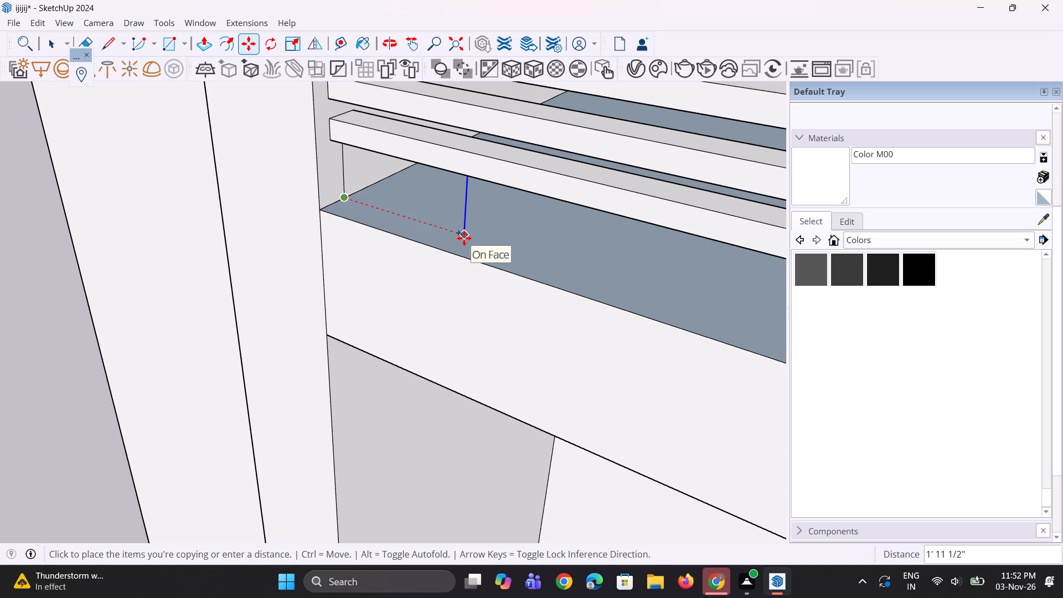
key(5)
key(apostrophe)
key(Return)
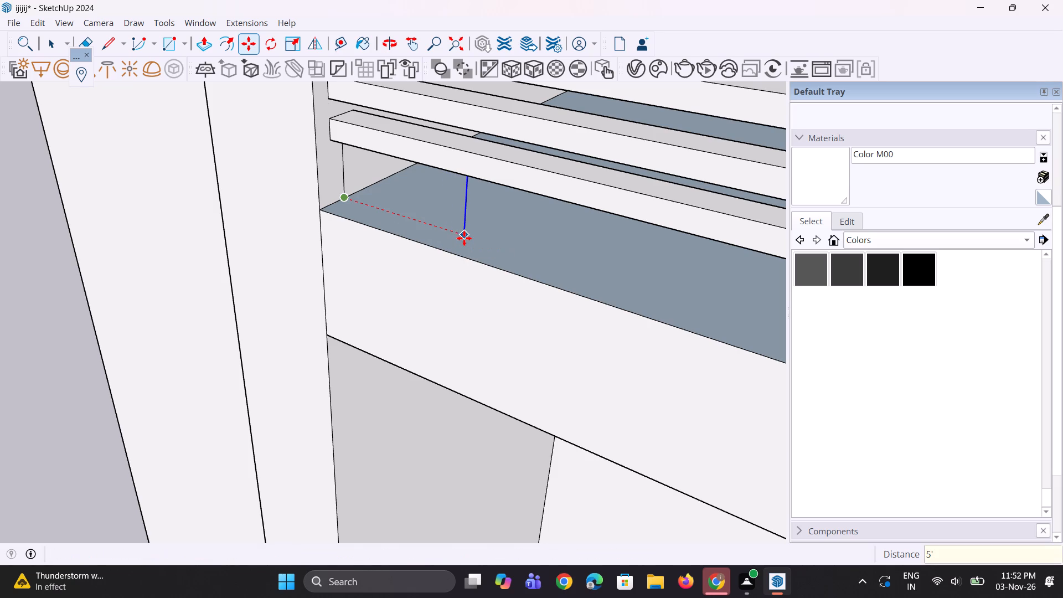
Copy the line placed 5' along the upper compartment's railing about 9' 6" farther, toward the railing's far end.
scroll(402, 255, down, 10)
middle_drag(425, 251, 459, 245)
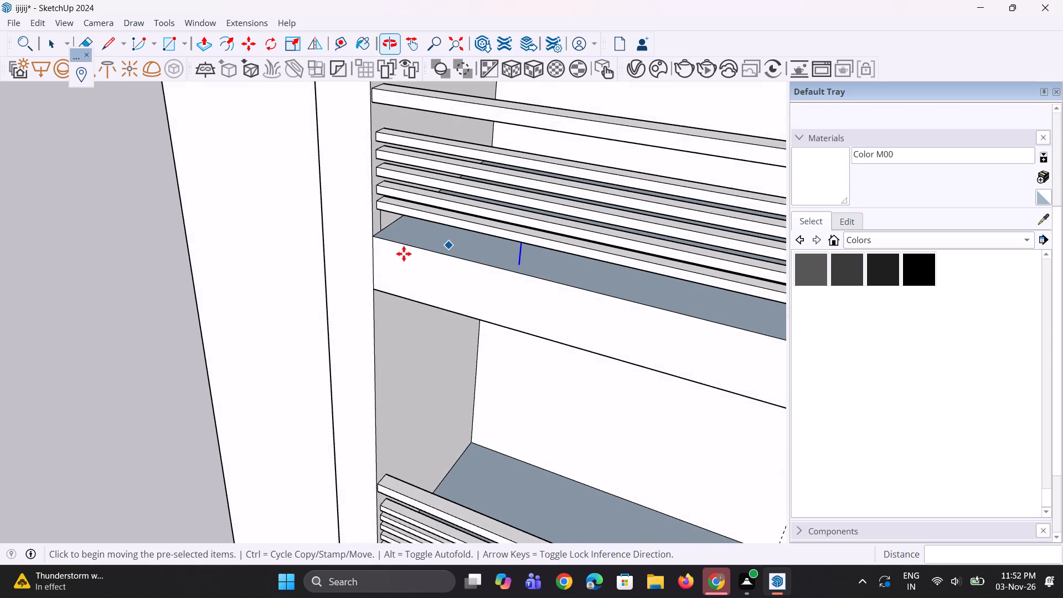
scroll(386, 255, down, 9)
middle_drag(496, 283, 634, 291)
scroll(501, 276, up, 3)
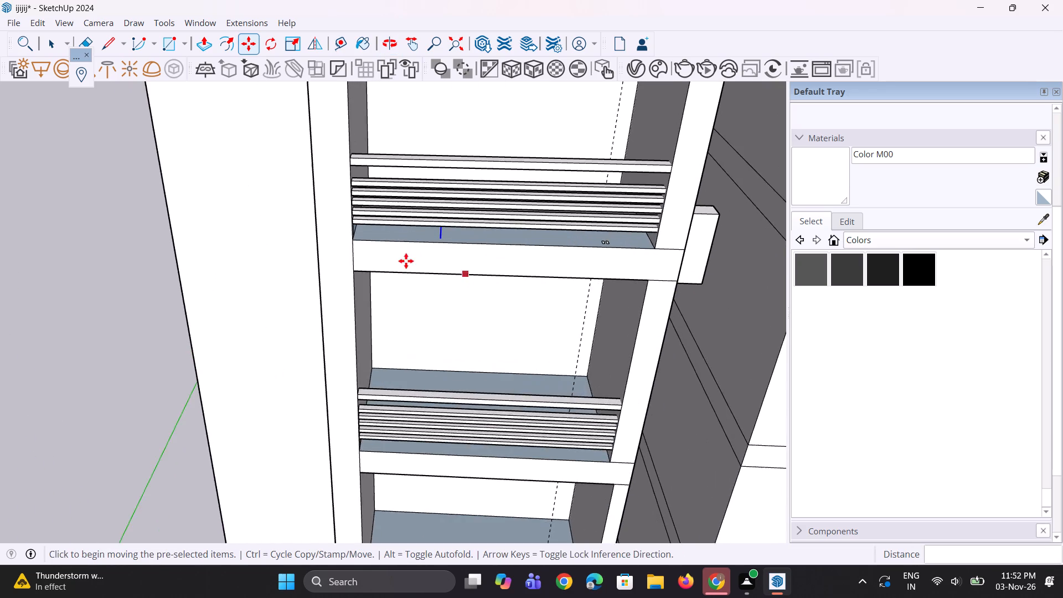
scroll(406, 261, up, 7)
scroll(452, 229, up, 3)
middle_drag(431, 223, 430, 249)
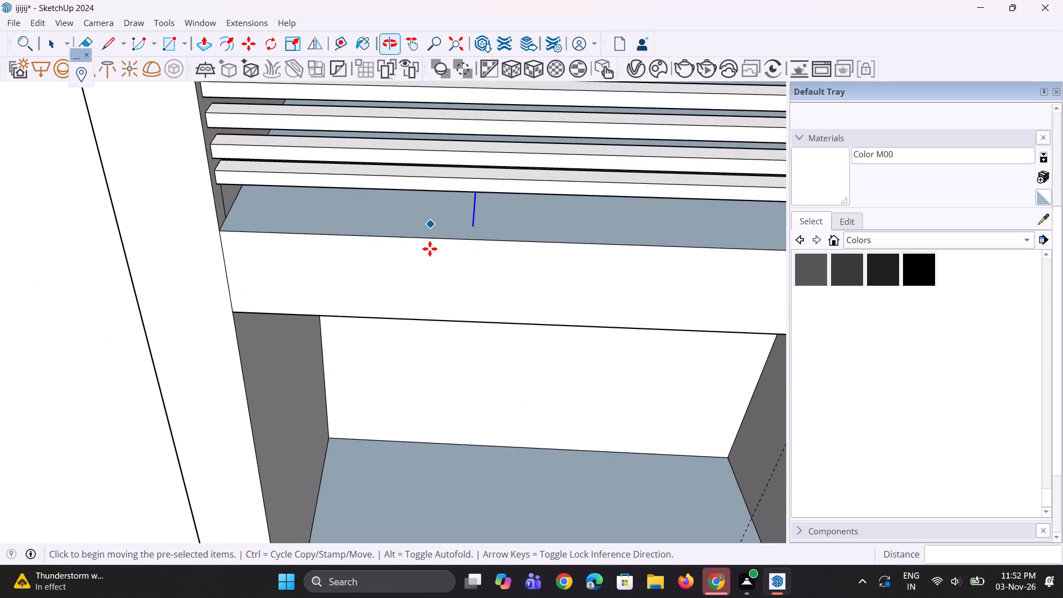
scroll(430, 245, down, 4)
click(430, 241)
key(m)
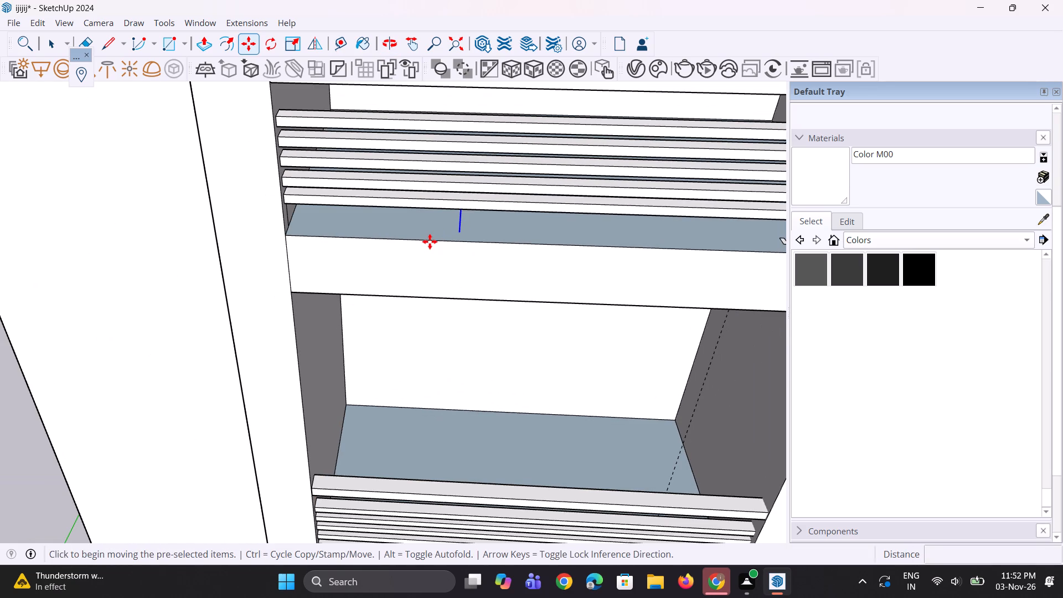
scroll(458, 236, up, 1)
click(458, 237)
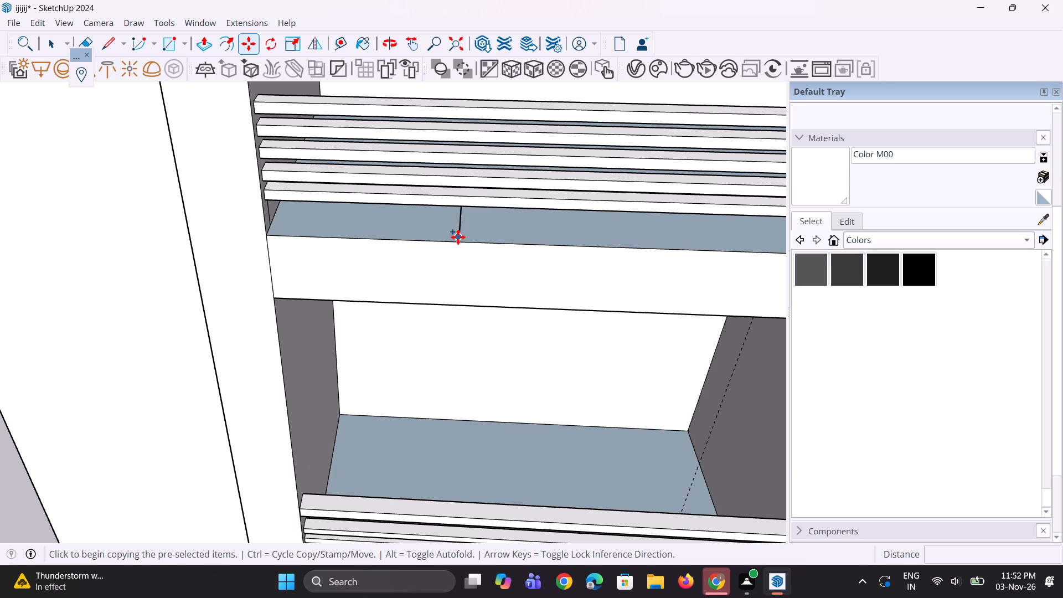
scroll(514, 238, down, 10)
scroll(623, 243, up, 2)
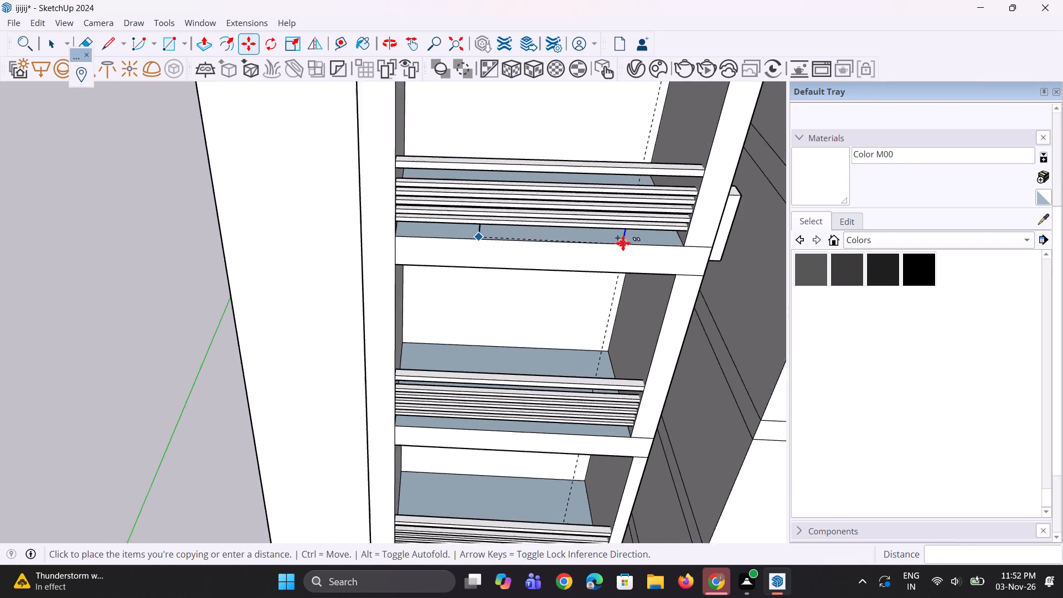
scroll(634, 243, up, 9)
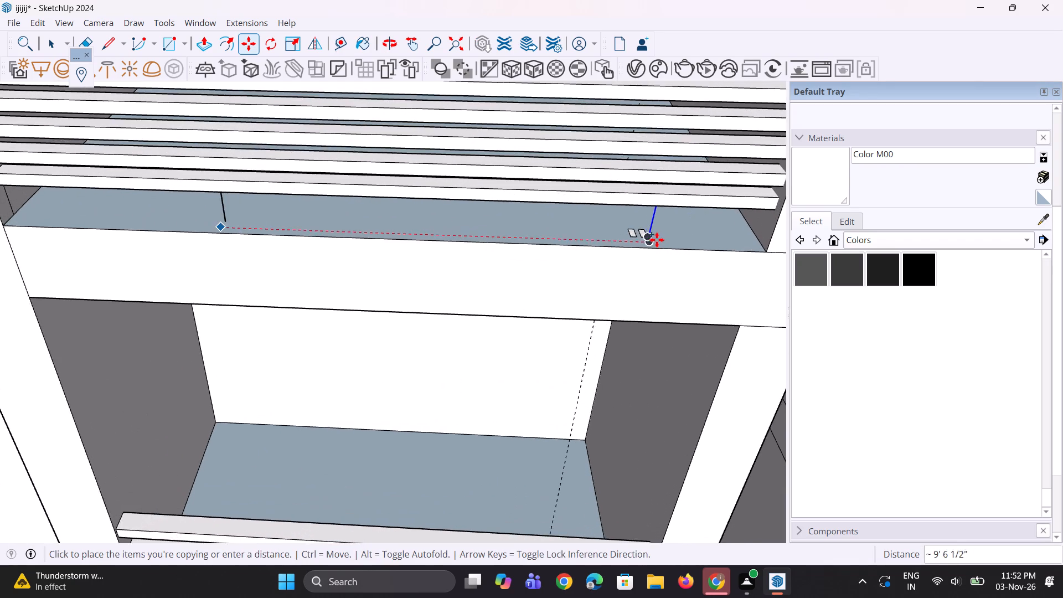
scroll(657, 240, up, 2)
click(657, 240)
scroll(543, 212, down, 6)
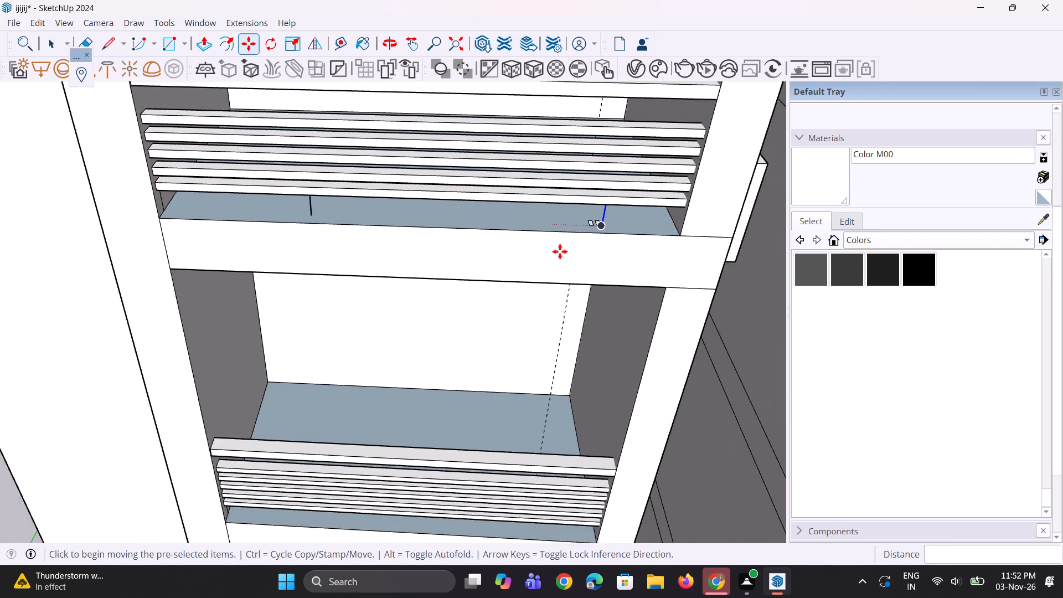
scroll(560, 252, up, 1)
middle_drag(560, 247, 564, 213)
scroll(564, 209, down, 5)
scroll(565, 210, up, 1)
middle_drag(565, 210, 565, 181)
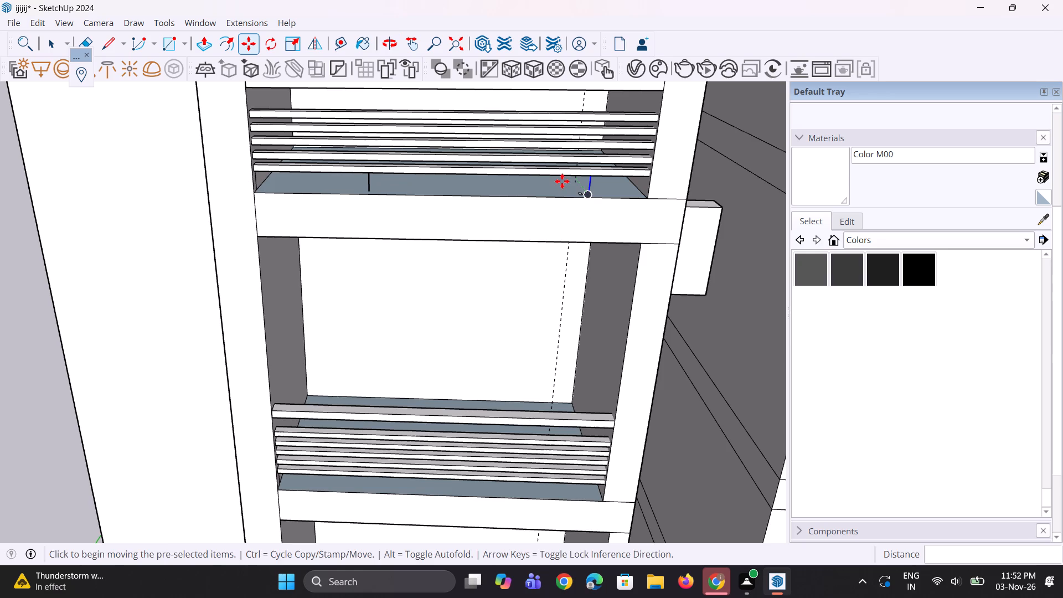
key(space)
key(space)
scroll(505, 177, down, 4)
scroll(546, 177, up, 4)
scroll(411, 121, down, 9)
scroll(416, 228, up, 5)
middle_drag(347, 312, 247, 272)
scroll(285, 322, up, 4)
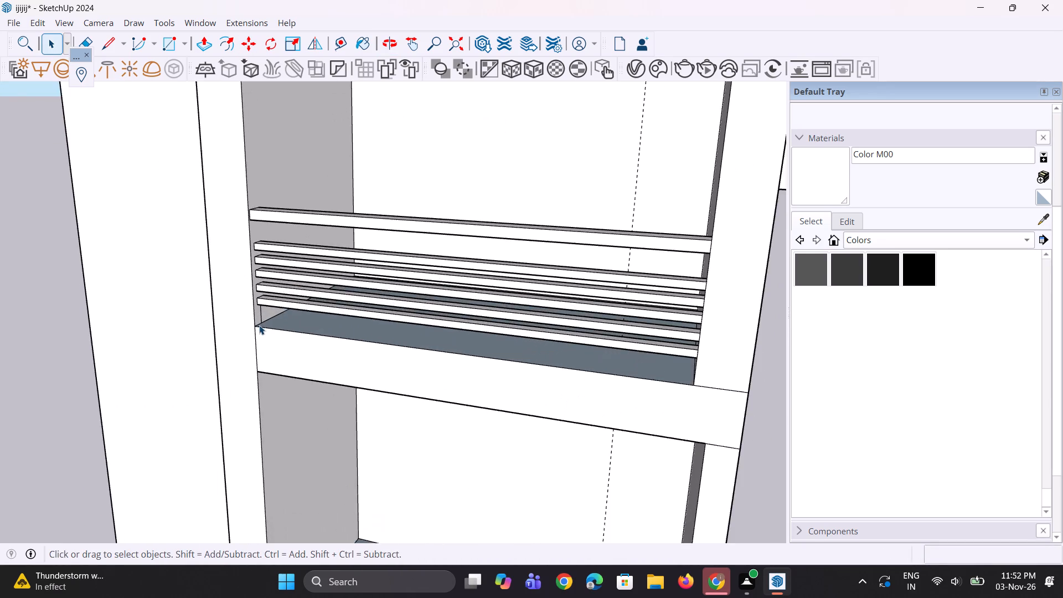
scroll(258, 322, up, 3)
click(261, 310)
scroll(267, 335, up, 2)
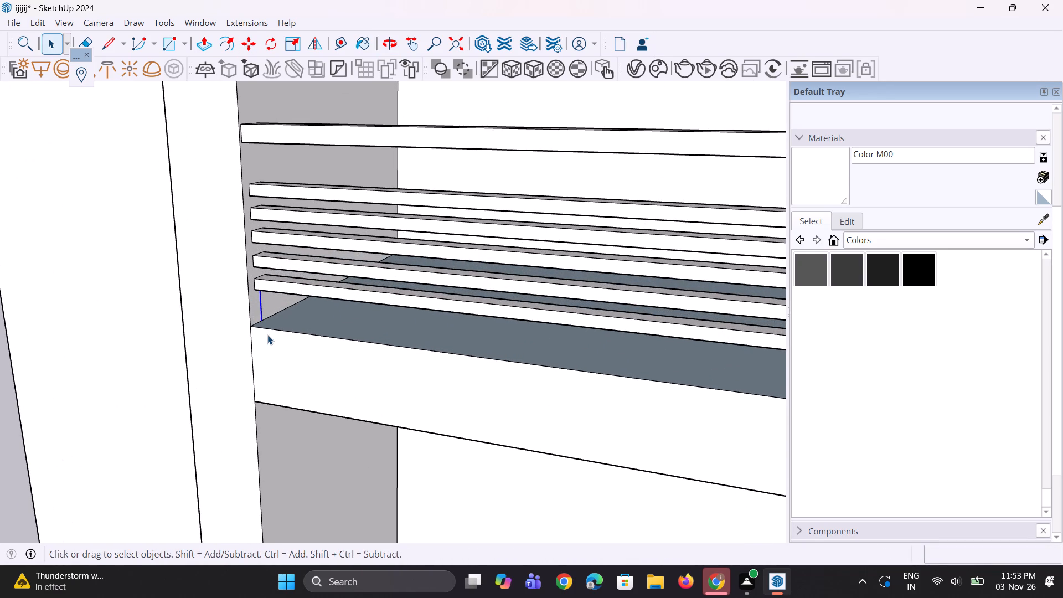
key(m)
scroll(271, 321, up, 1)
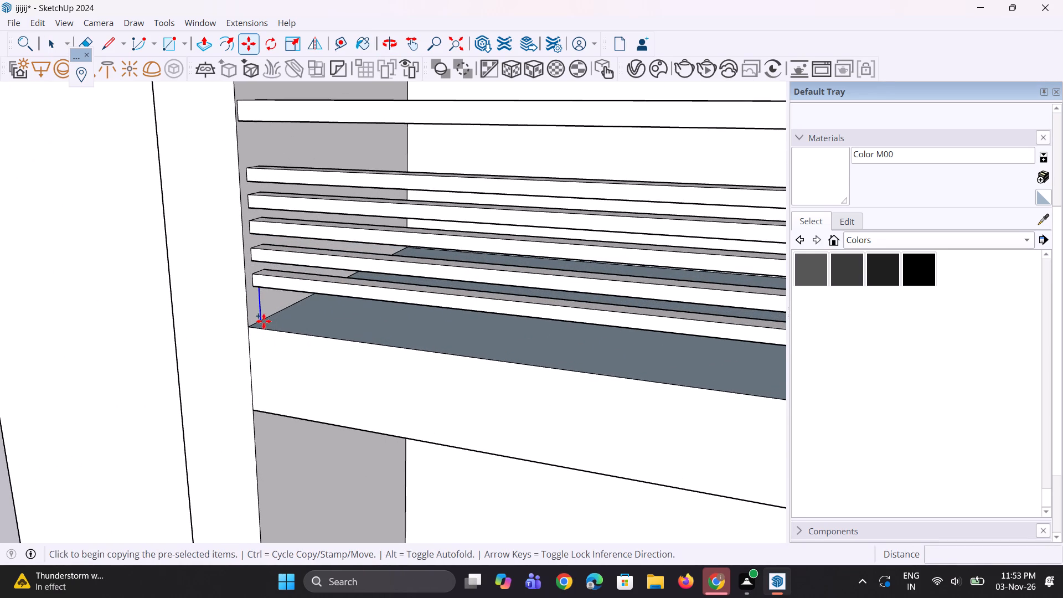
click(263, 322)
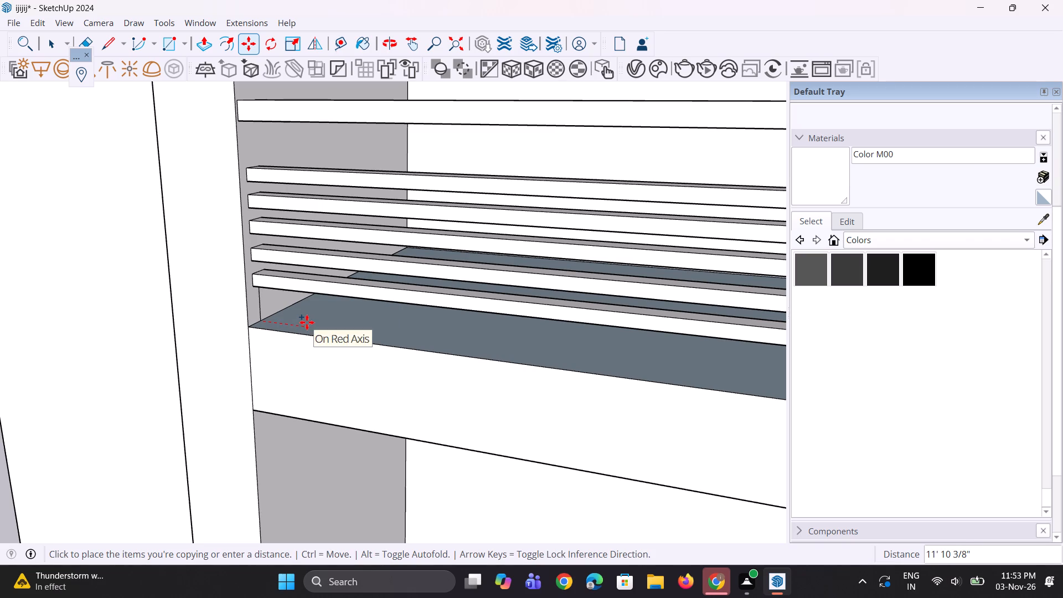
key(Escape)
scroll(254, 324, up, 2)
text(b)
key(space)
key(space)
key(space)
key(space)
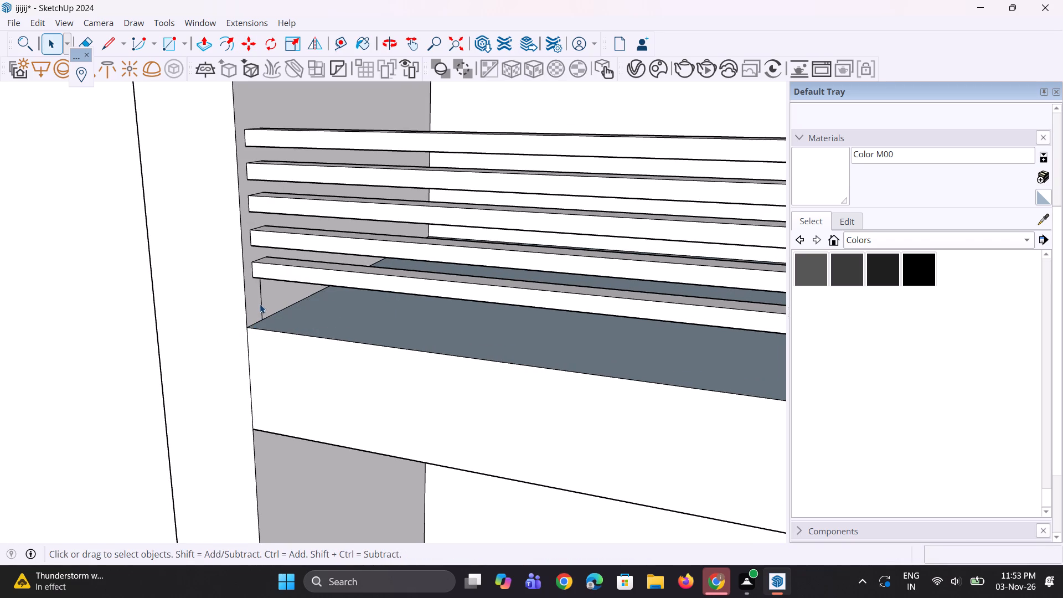
Copy the vertical line at the lowest rail's end 5' along the railing in the compartment directly below.
click(260, 304)
scroll(265, 312, up, 4)
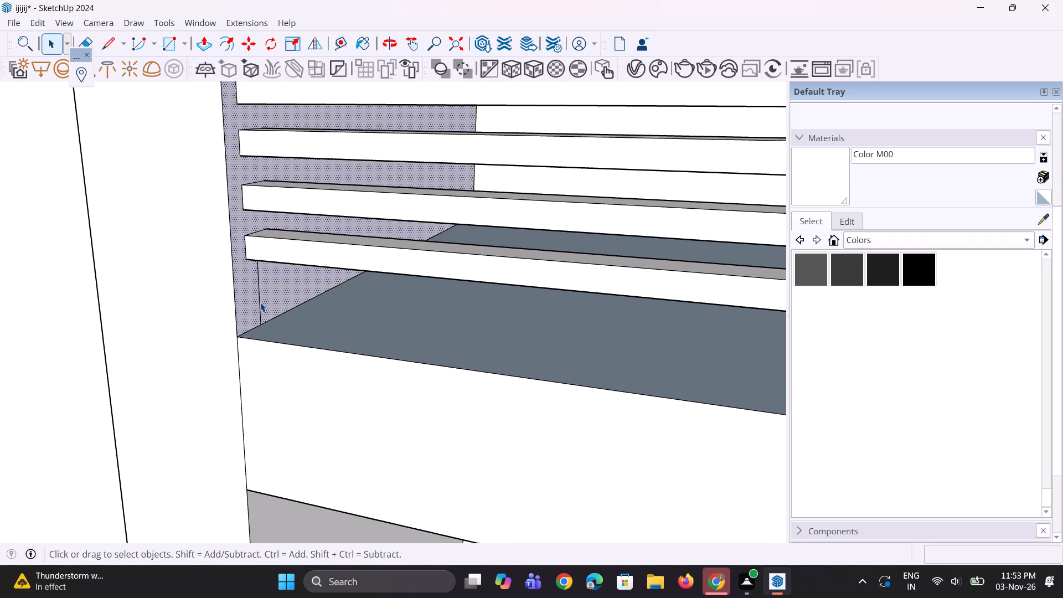
click(260, 302)
key(m)
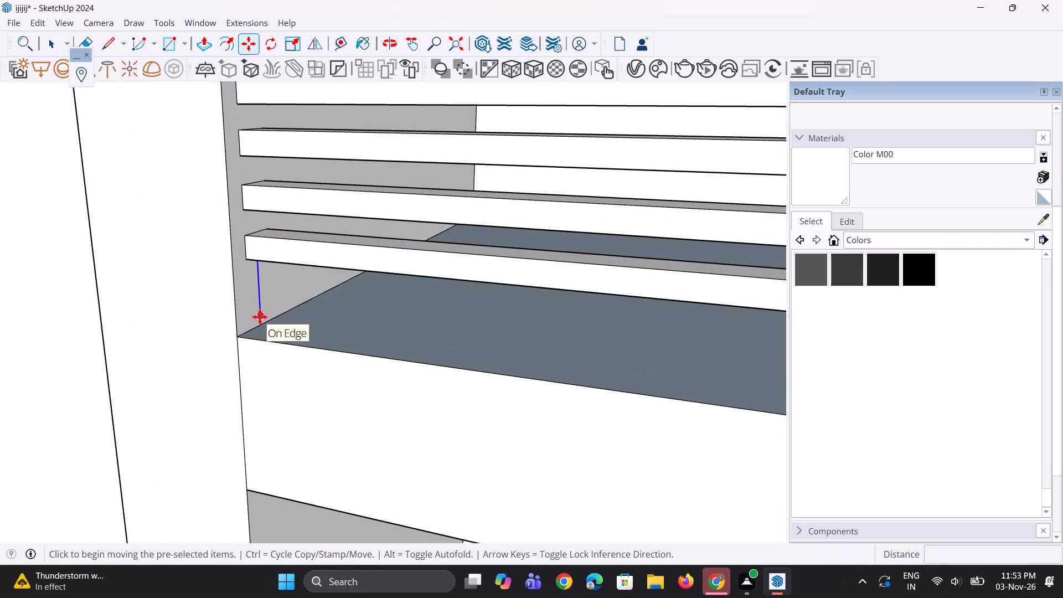
click(261, 324)
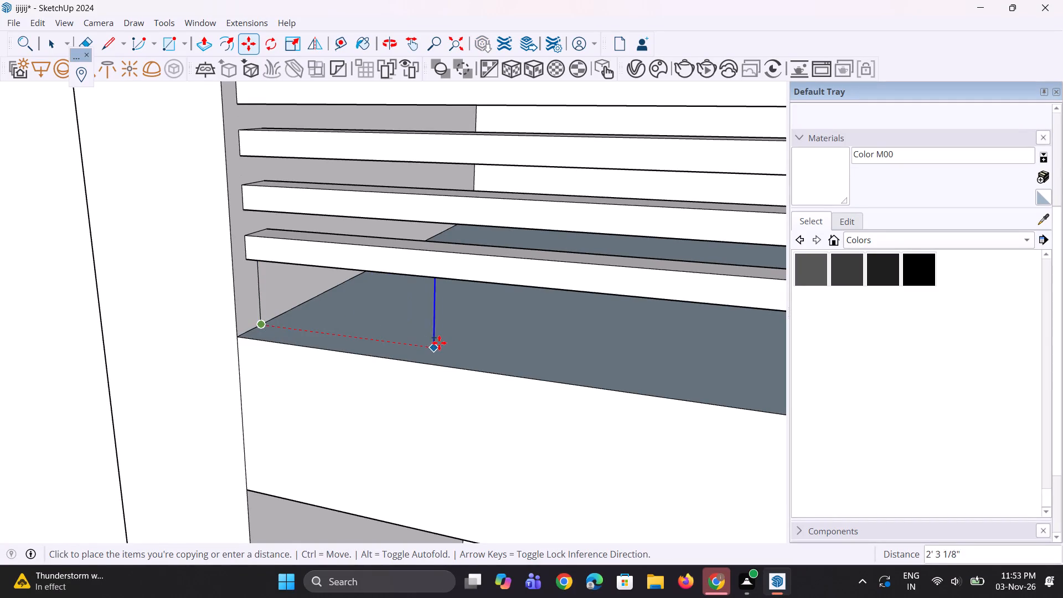
scroll(440, 343, down, 20)
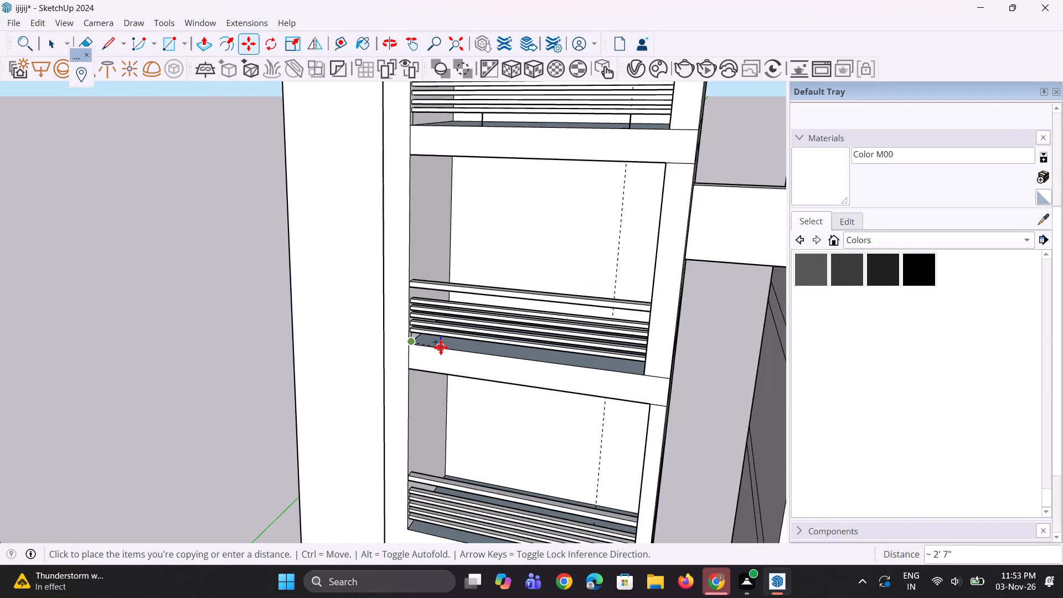
scroll(441, 347, down, 4)
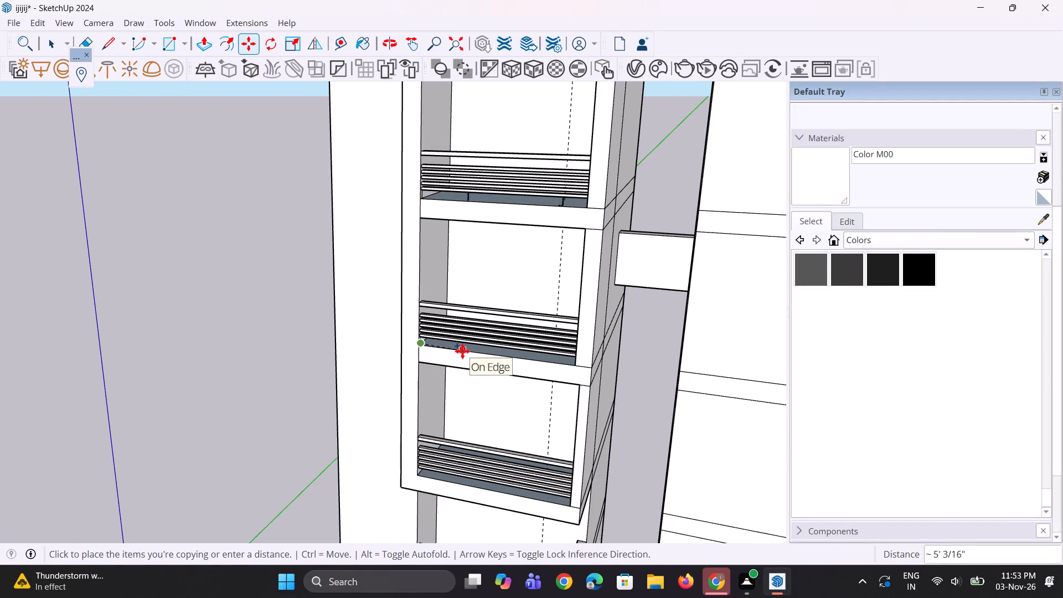
scroll(462, 351, up, 9)
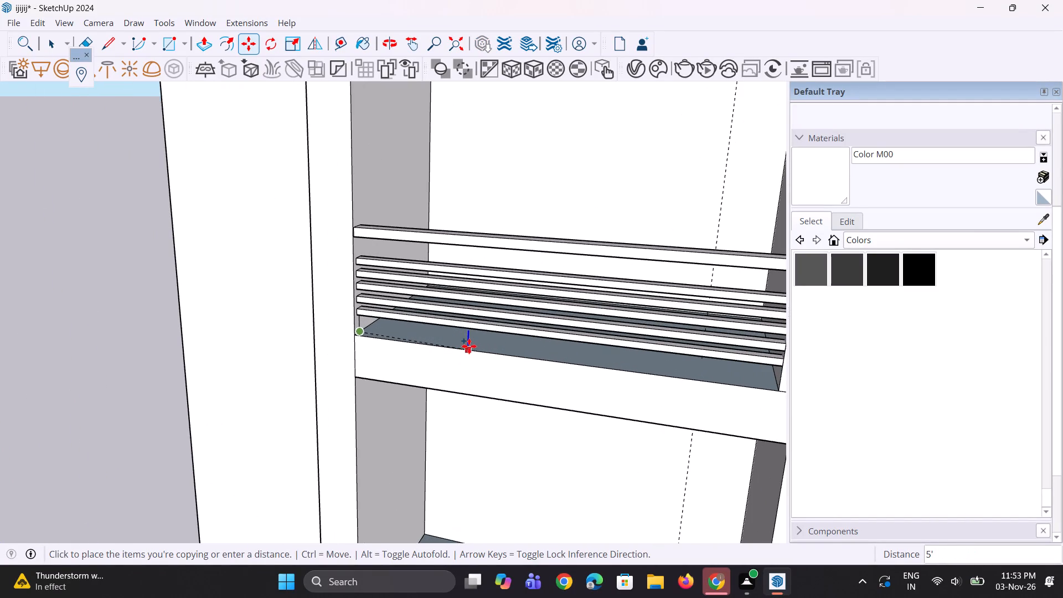
scroll(471, 345, up, 2)
click(471, 345)
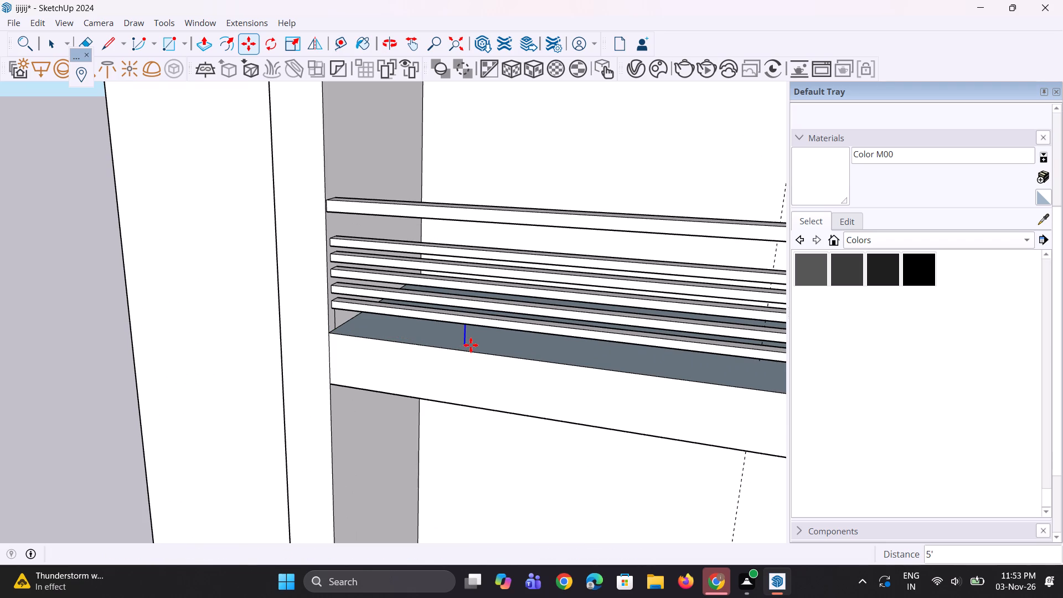
Copy that newly placed vertical line about 9' 6 1/4" farther along the same railing toward its far end.
key(m)
scroll(467, 346, up, 5)
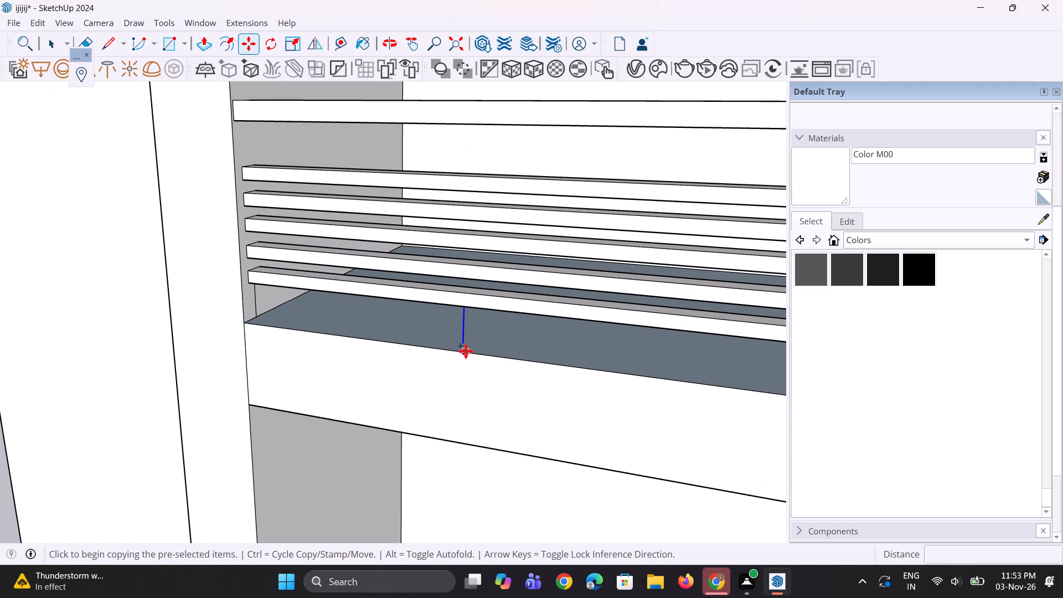
click(464, 344)
scroll(492, 343, down, 15)
scroll(569, 352, up, 6)
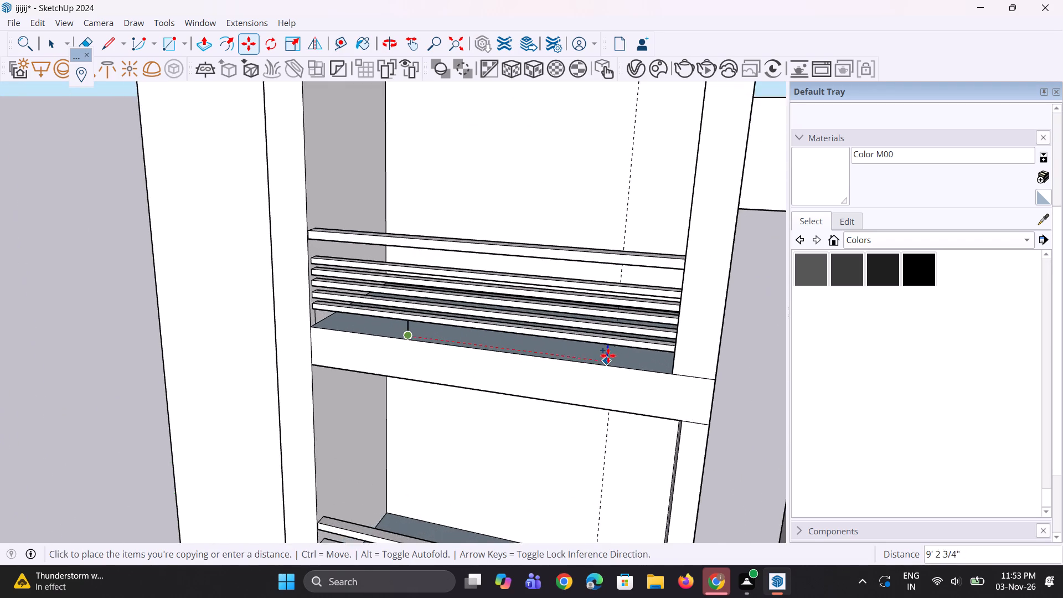
scroll(608, 355, up, 2)
click(616, 358)
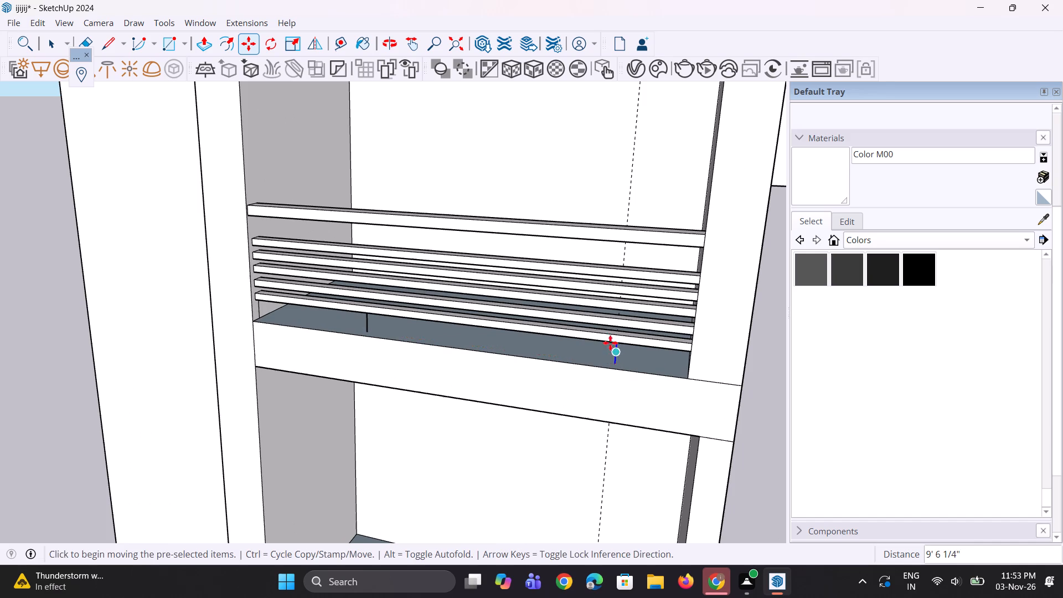
scroll(603, 324, down, 5)
scroll(582, 281, down, 6)
scroll(530, 328, down, 5)
middle_drag(551, 453, 415, 402)
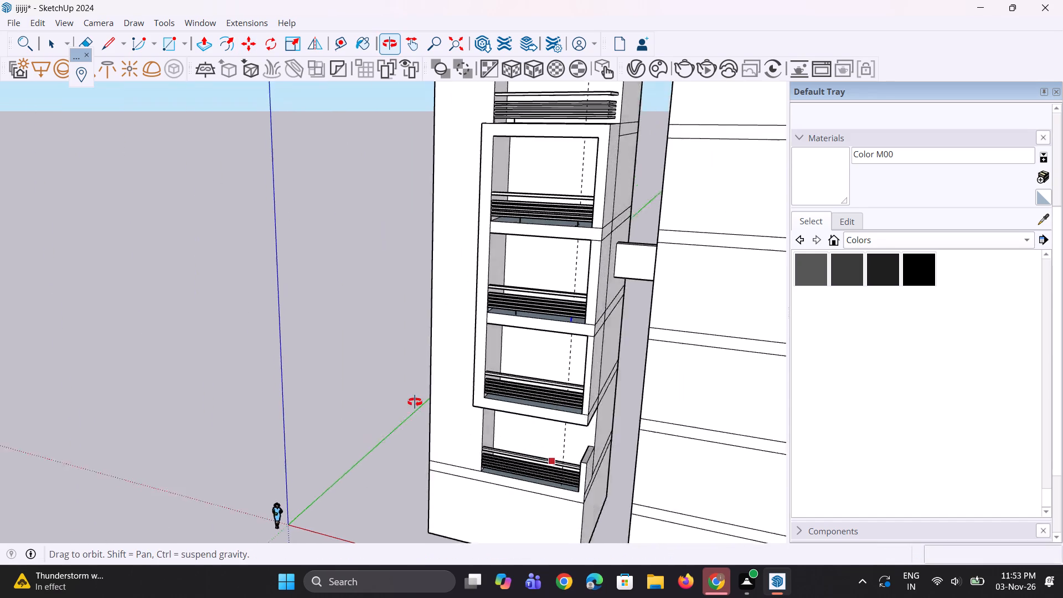
middle_drag(415, 402, 408, 398)
key(space)
key(space)
Draw a vertical line from the lowest rail's end midpoint to the floor in the projecting frame's bottom compartment.
scroll(479, 420, up, 7)
key(l)
middle_drag(477, 437, 465, 386)
scroll(465, 391, up, 1)
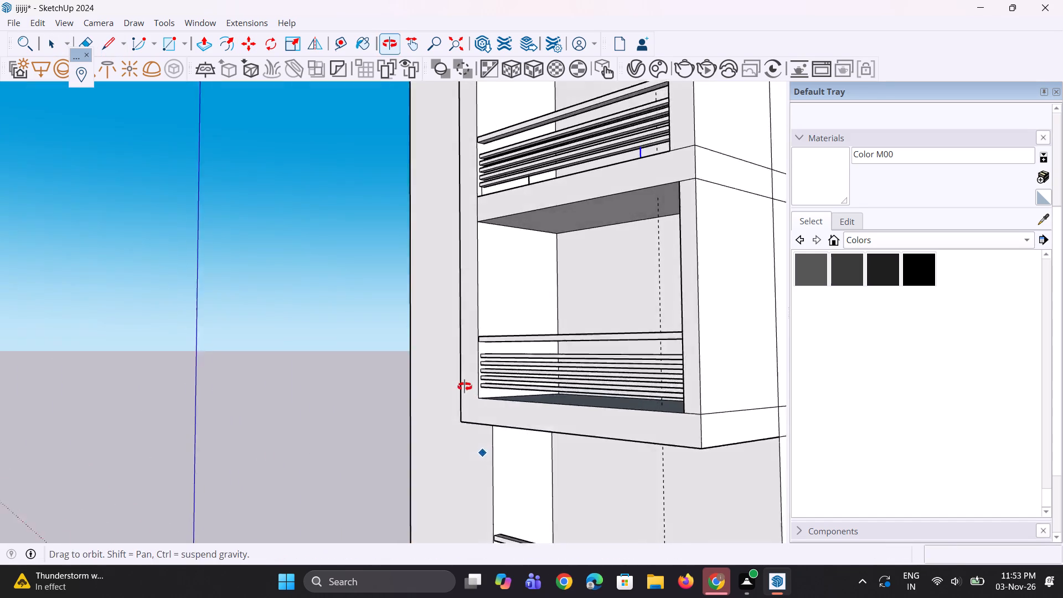
middle_drag(465, 386, 464, 382)
scroll(488, 399, up, 6)
middle_drag(487, 400, 478, 309)
scroll(495, 374, up, 7)
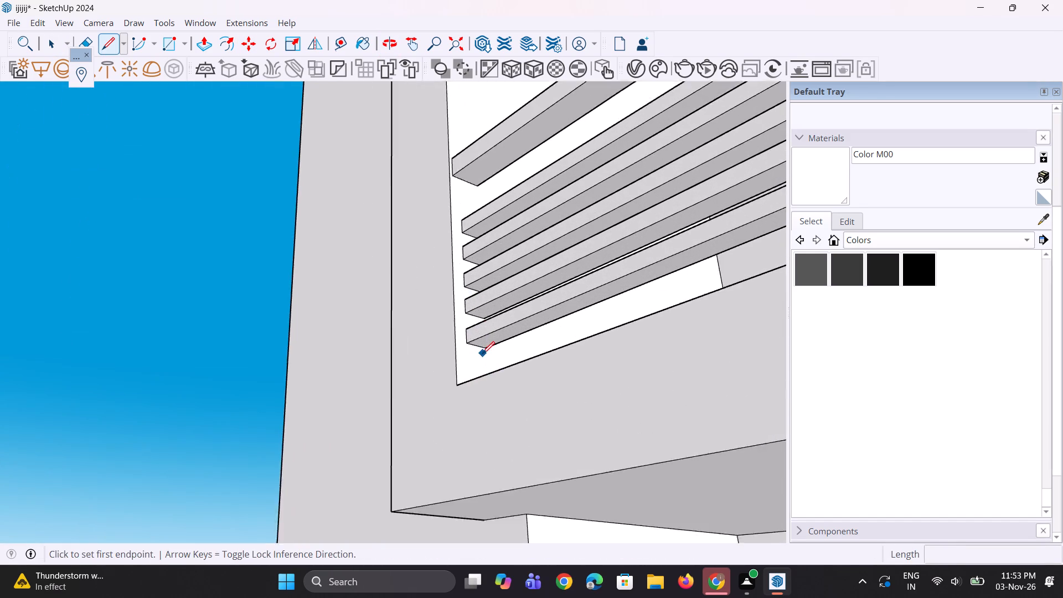
scroll(482, 354, up, 5)
click(476, 339)
scroll(477, 365, up, 1)
middle_drag(477, 394, 486, 440)
middle_drag(475, 393, 476, 504)
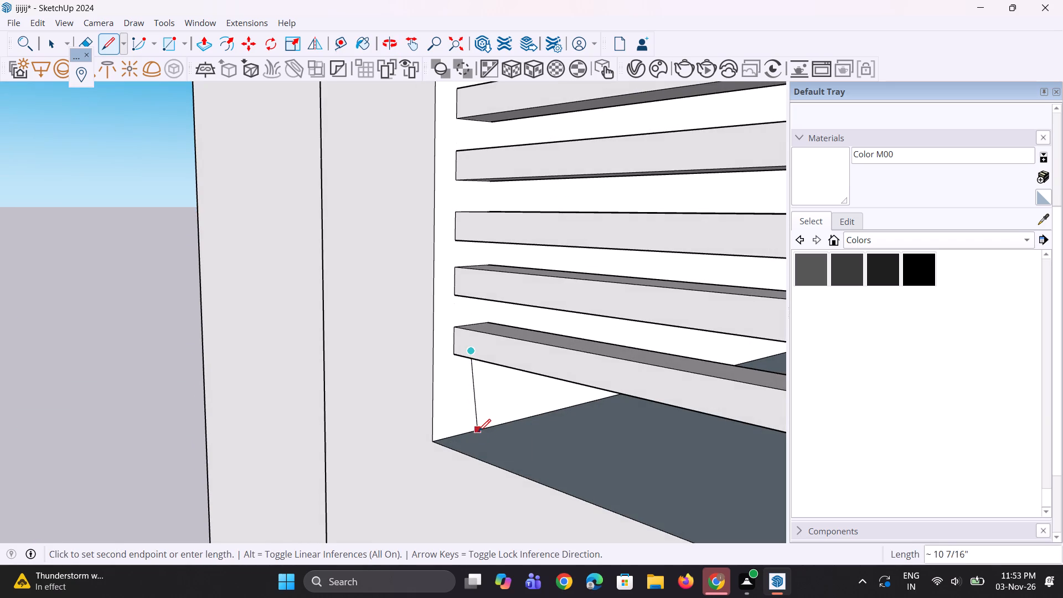
click(473, 432)
key(space)
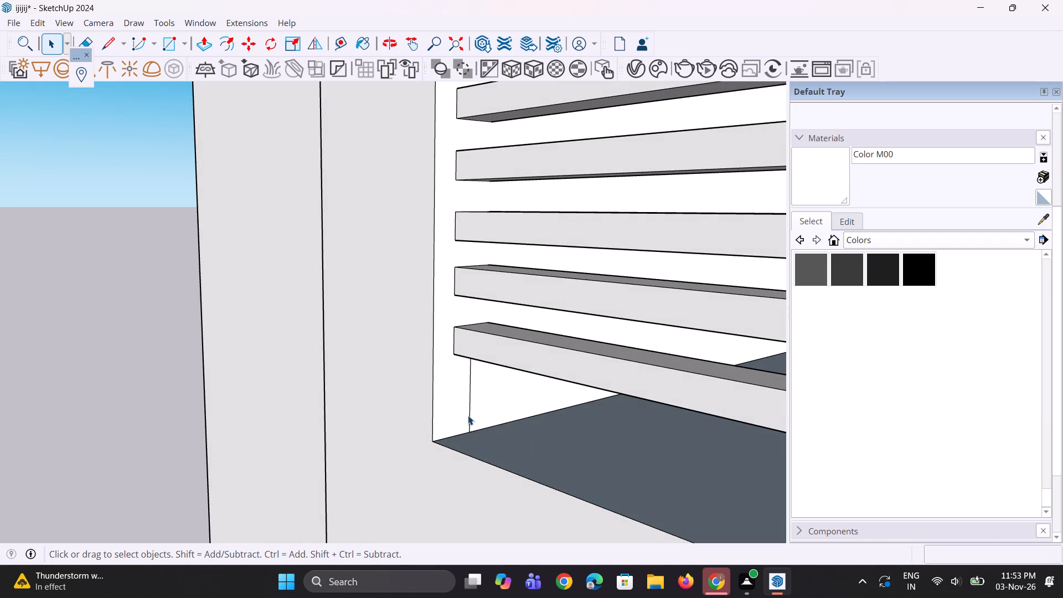
Copy the vertical line at the lowest rail's end about 5' 7" along the railing in the projecting frame's bottom compartment.
click(467, 415)
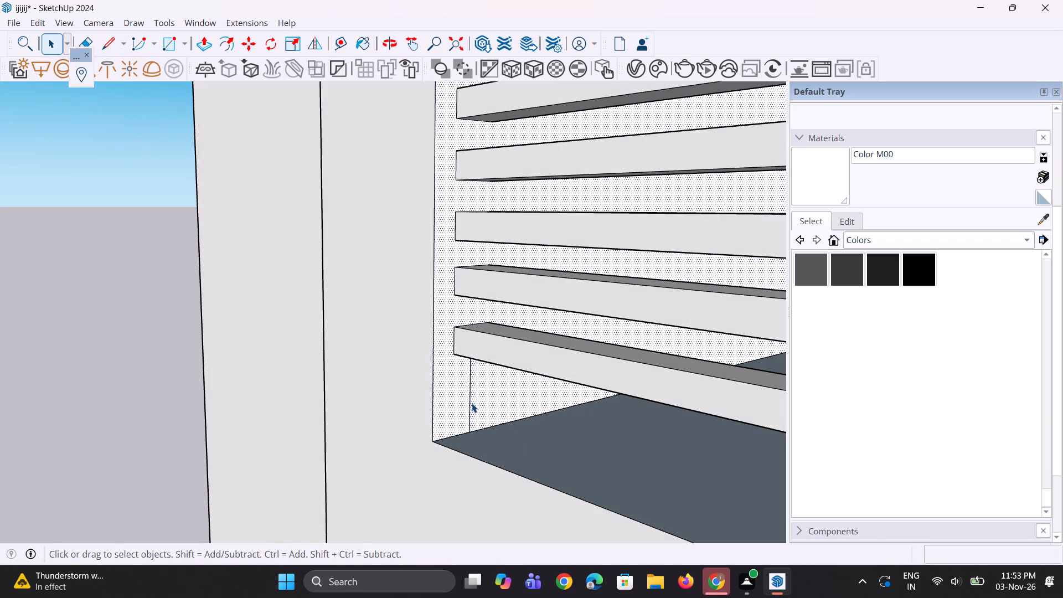
click(470, 394)
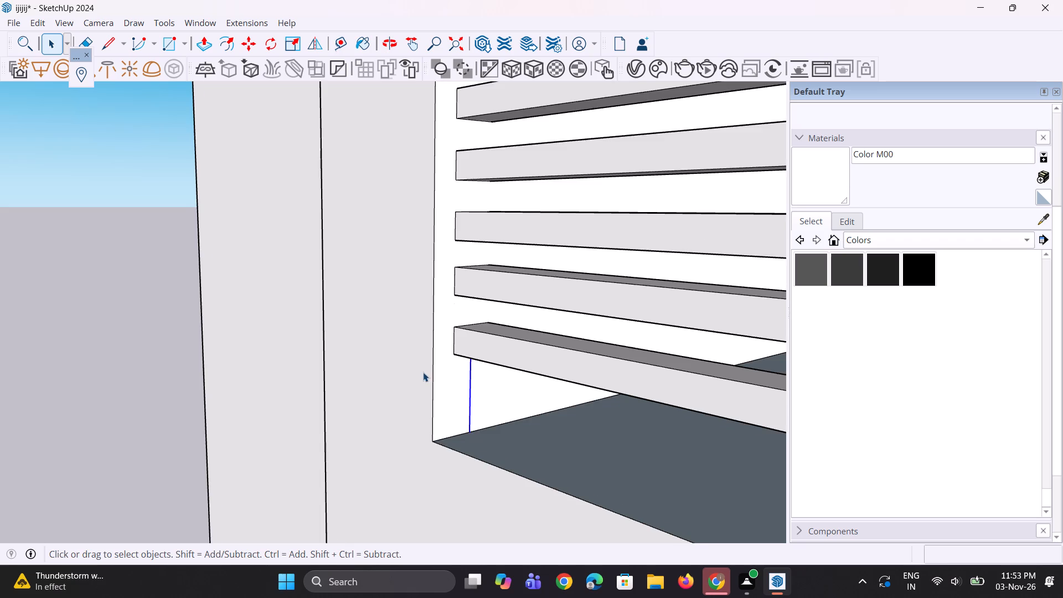
scroll(423, 372, down, 5)
key(m)
scroll(432, 413, up, 2)
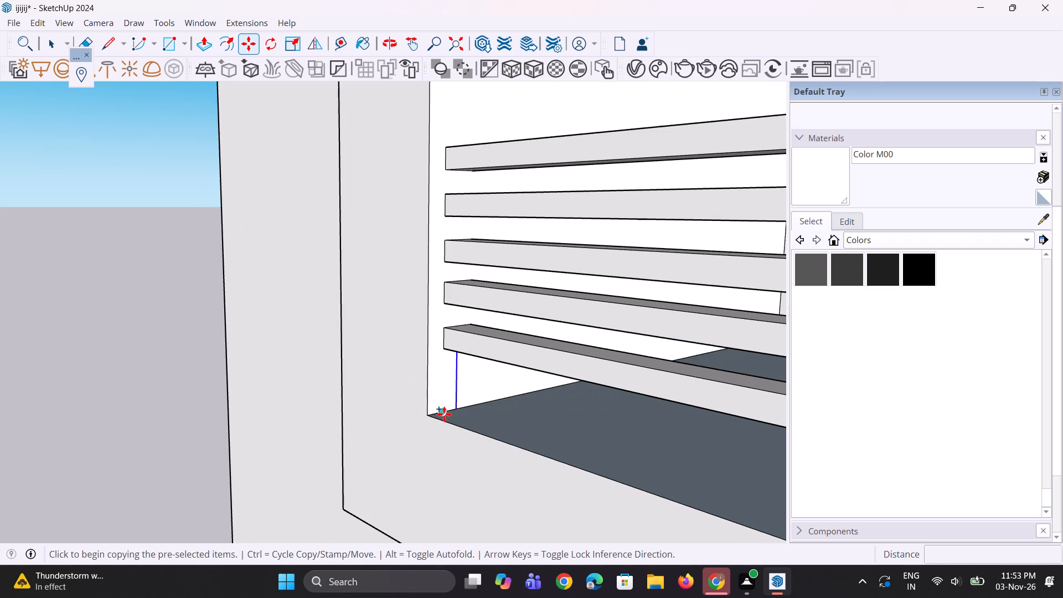
click(458, 407)
middle_drag(540, 434, 646, 448)
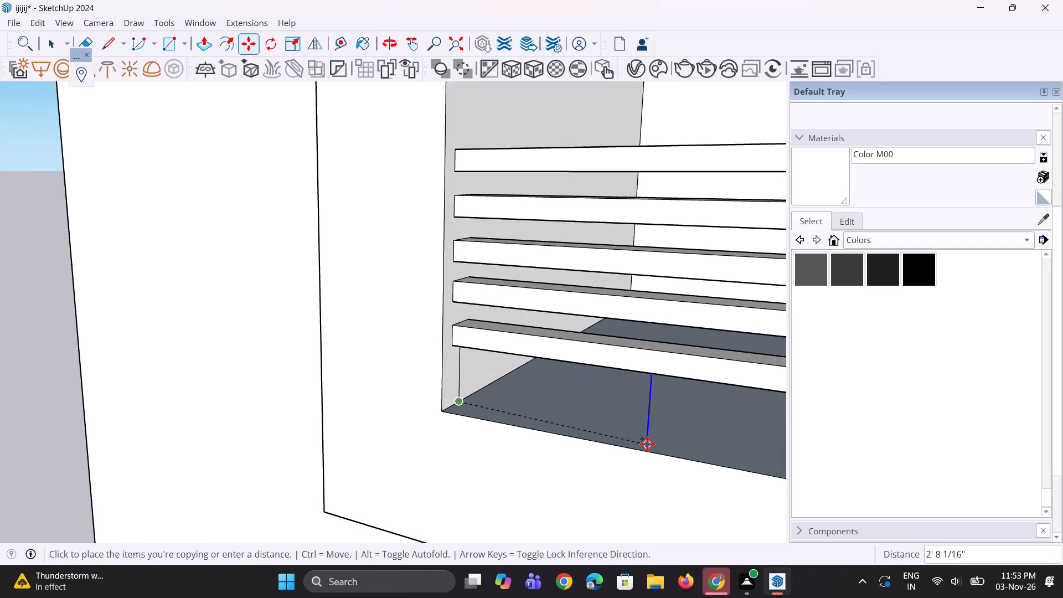
scroll(644, 444, down, 20)
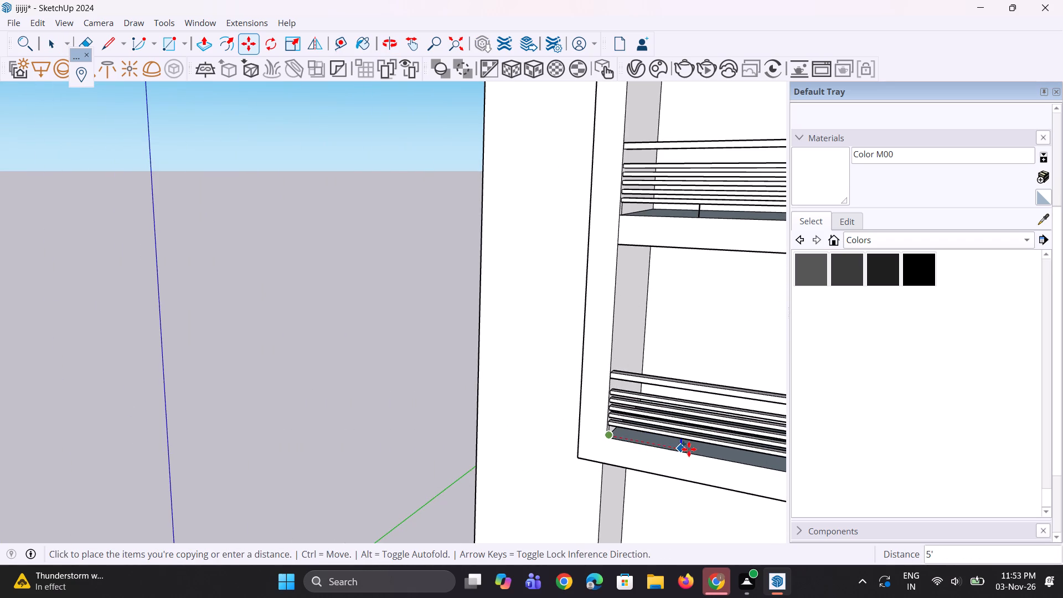
scroll(689, 449, up, 11)
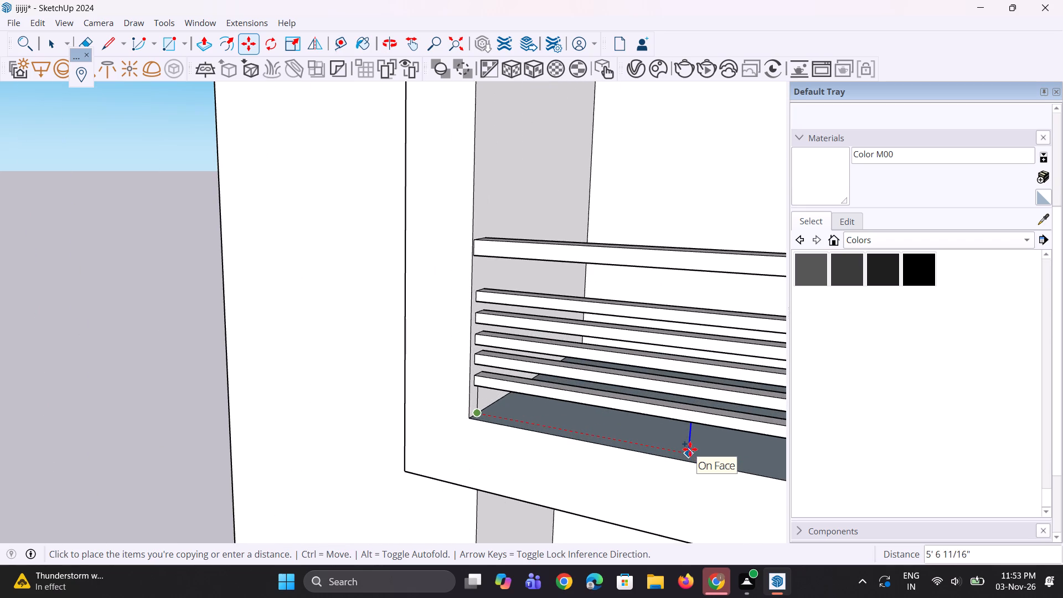
click(696, 452)
Copy that newly placed vertical line about 8' 5" farther along the same railing, near the dashed guide.
scroll(345, 385, down, 7)
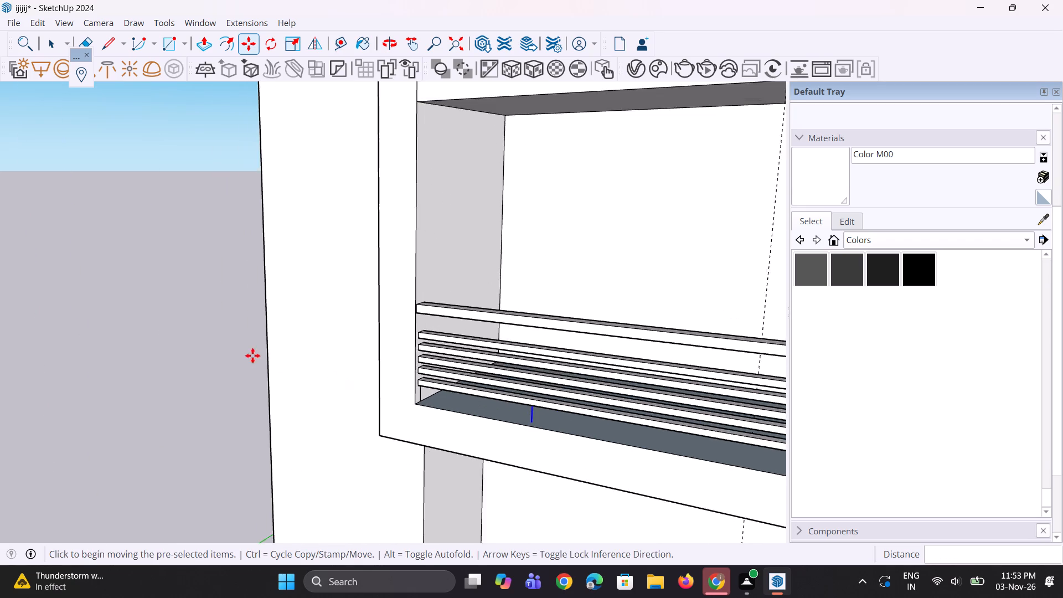
scroll(252, 355, down, 4)
scroll(393, 424, up, 1)
middle_drag(405, 431, 494, 421)
ctrl+scroll(457, 396, up, 4)
scroll(390, 383, up, 4)
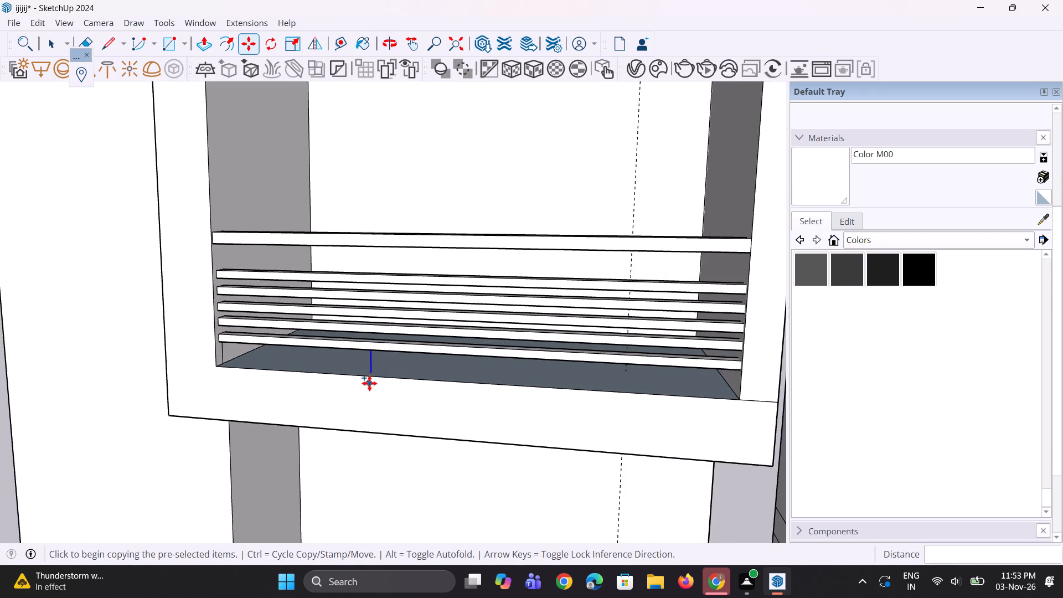
scroll(369, 383, up, 4)
click(370, 372)
scroll(450, 374, down, 4)
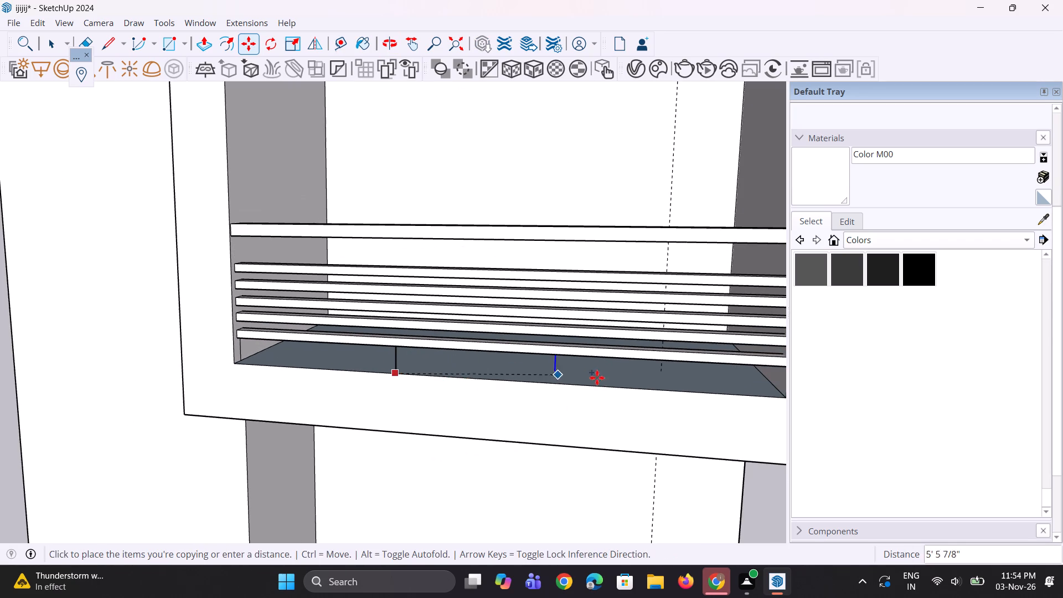
scroll(663, 383, up, 7)
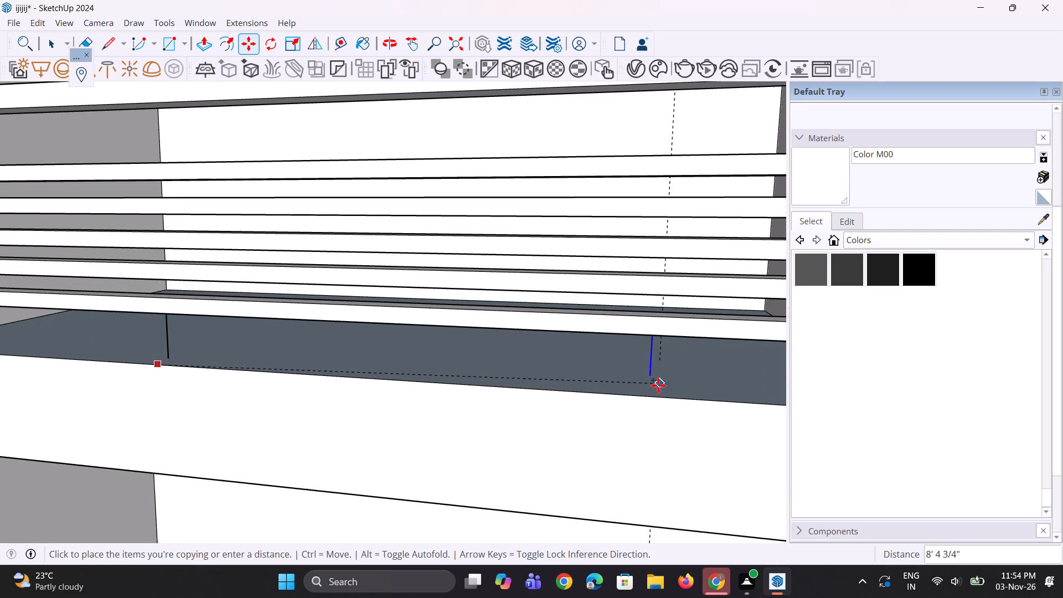
scroll(652, 392, up, 3)
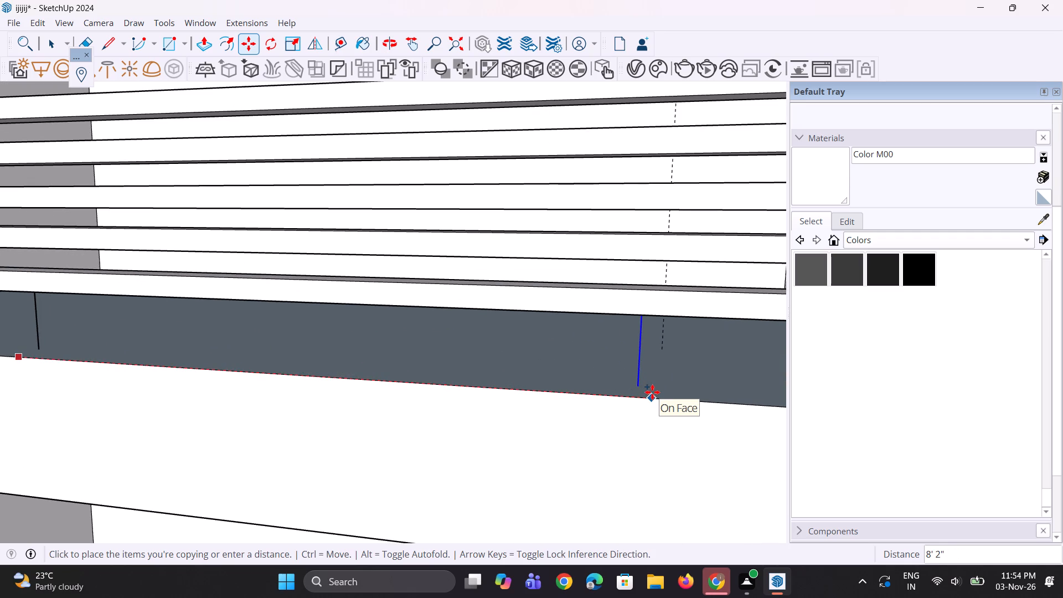
click(675, 392)
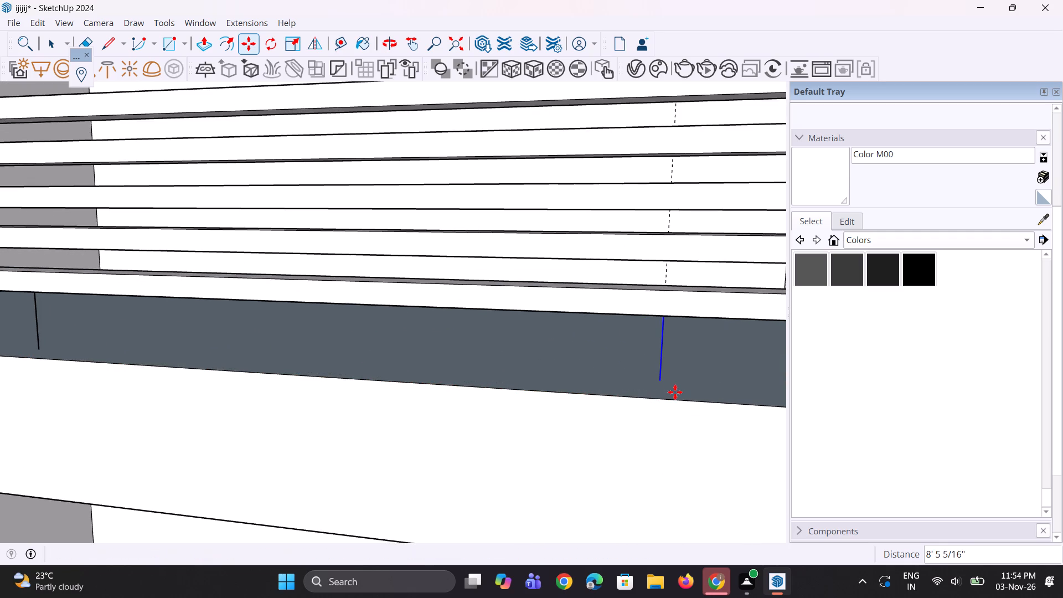
Draw a vertical line about 10" long from the lowest rail's end midpoint to the floor in the compartment below the projecting frame.
scroll(602, 407, down, 5)
middle_drag(607, 414, 598, 359)
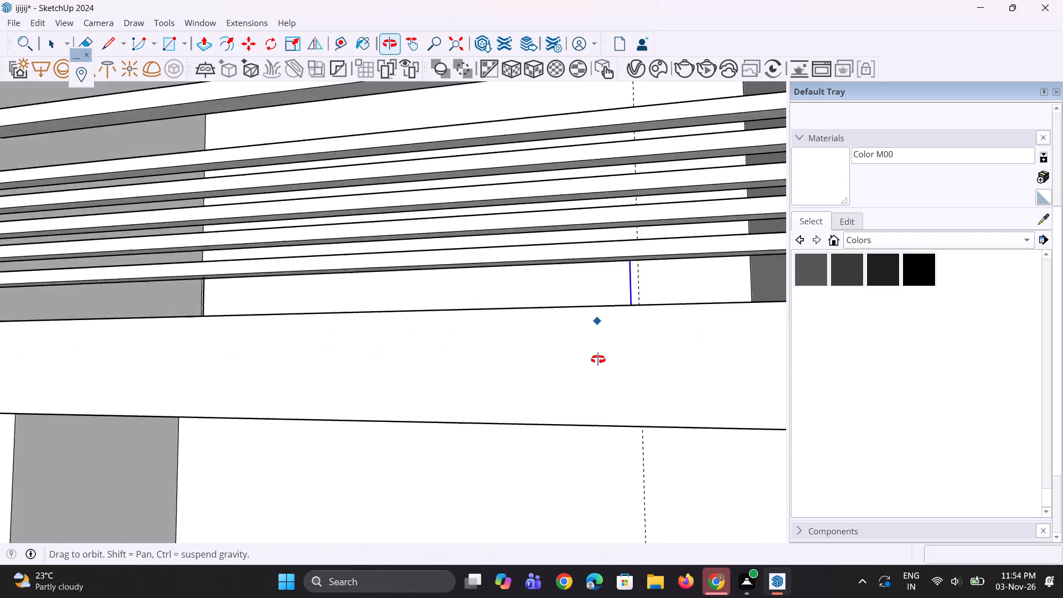
middle_drag(598, 359, 611, 425)
scroll(620, 410, down, 6)
scroll(516, 322, down, 6)
scroll(460, 289, down, 7)
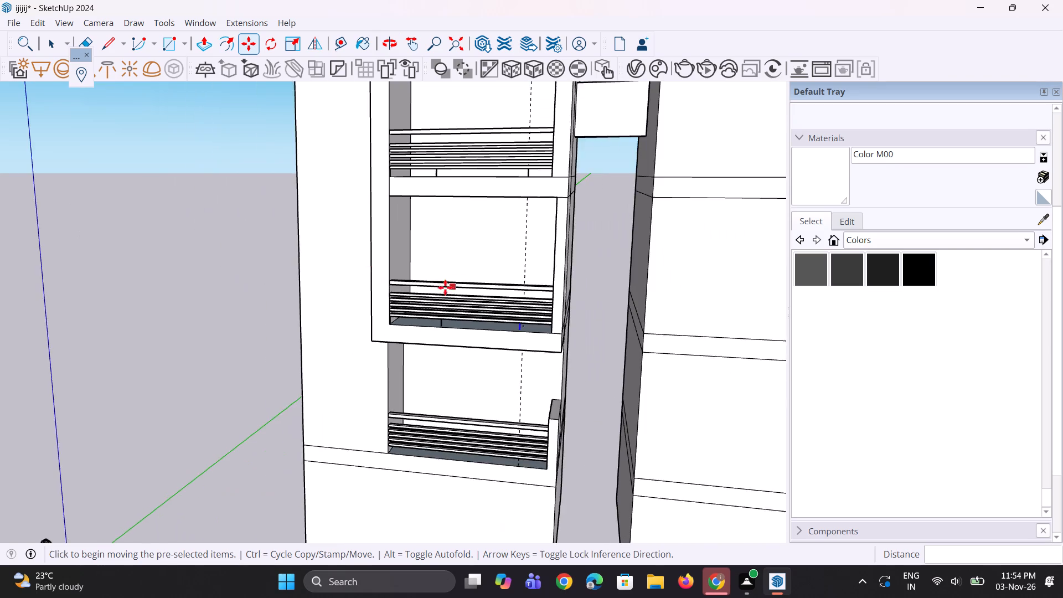
scroll(323, 263, down, 5)
middle_drag(362, 376, 332, 327)
scroll(333, 329, up, 1)
key(space)
key(space)
scroll(366, 393, up, 3)
key(l)
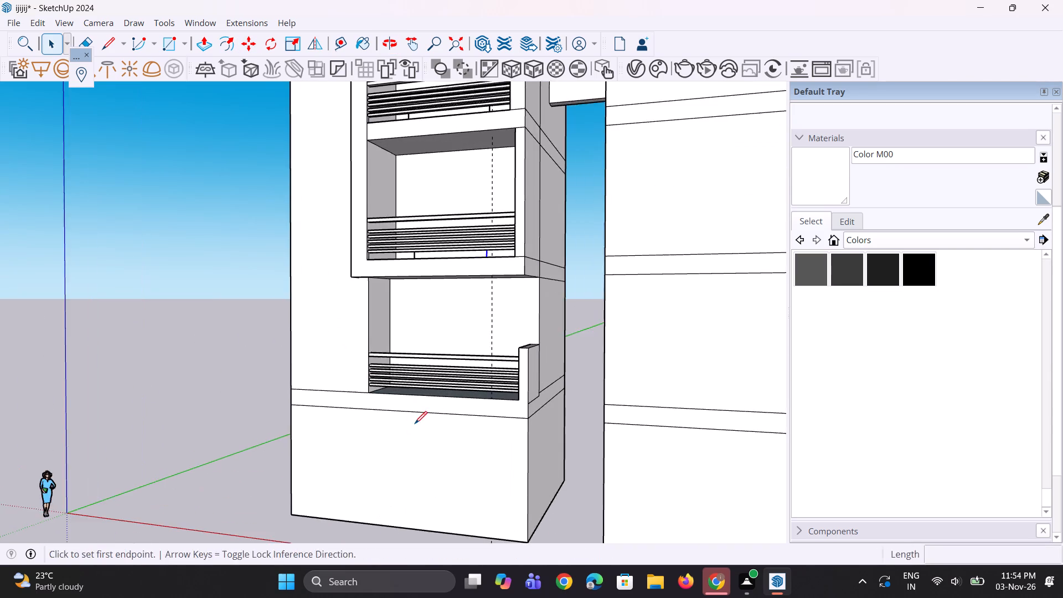
scroll(415, 424, up, 1)
middle_drag(412, 423, 365, 353)
scroll(368, 403, up, 15)
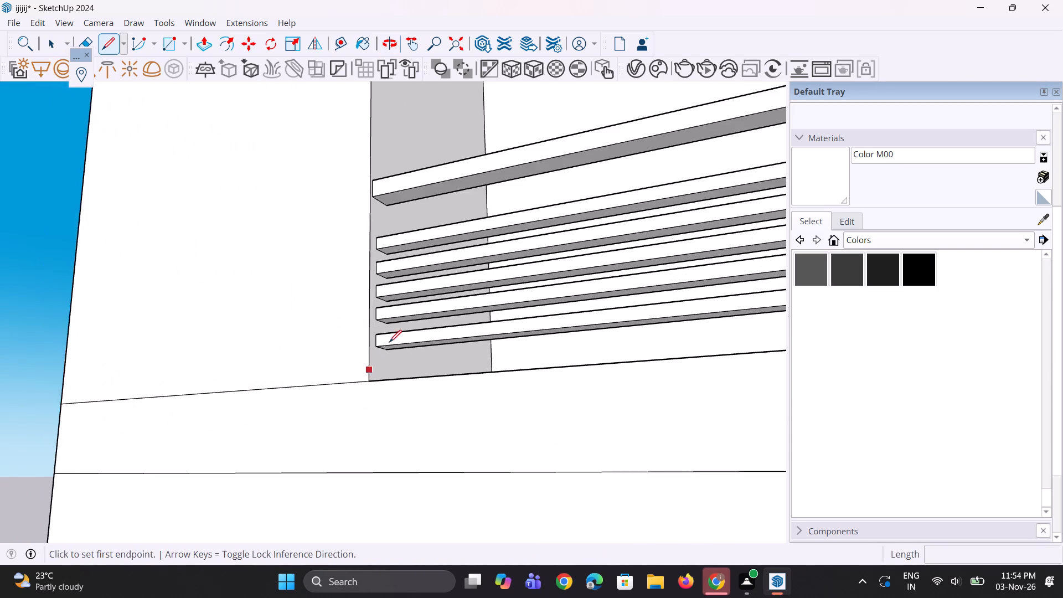
scroll(390, 342, up, 15)
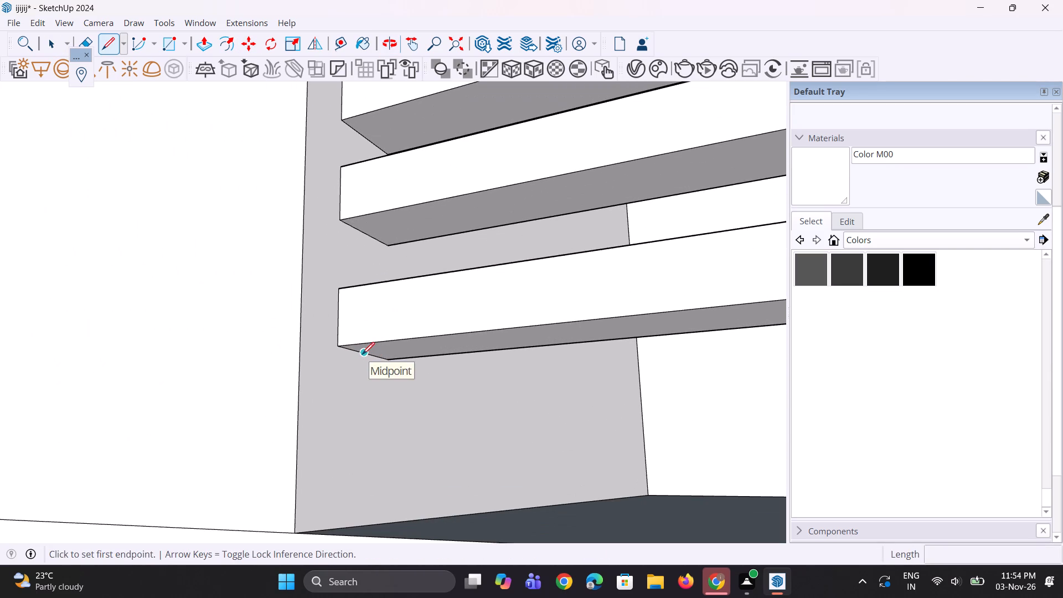
click(362, 354)
middle_drag(372, 442, 370, 477)
scroll(386, 404, down, 6)
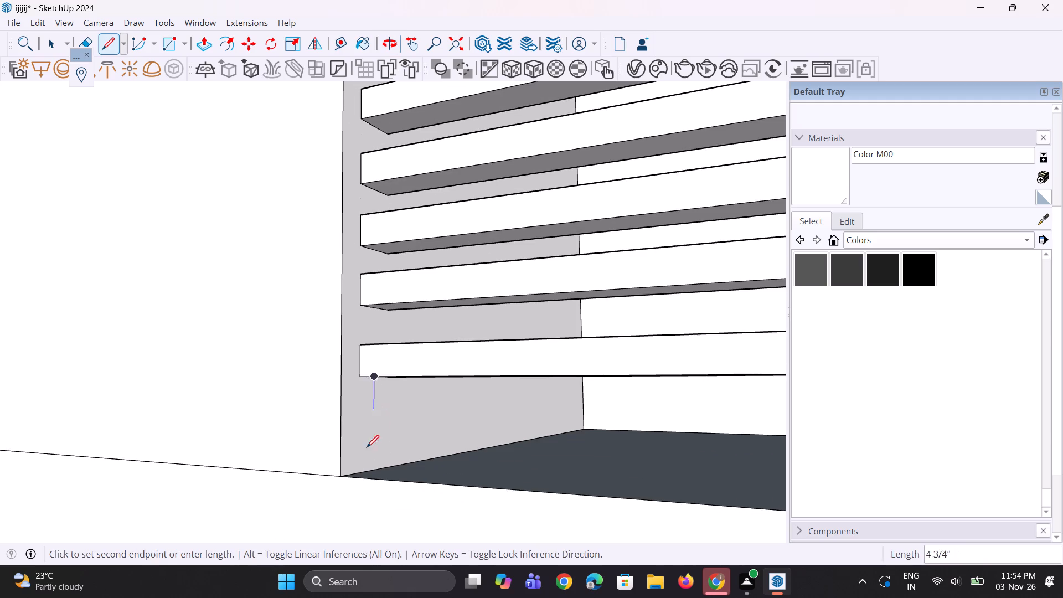
click(374, 467)
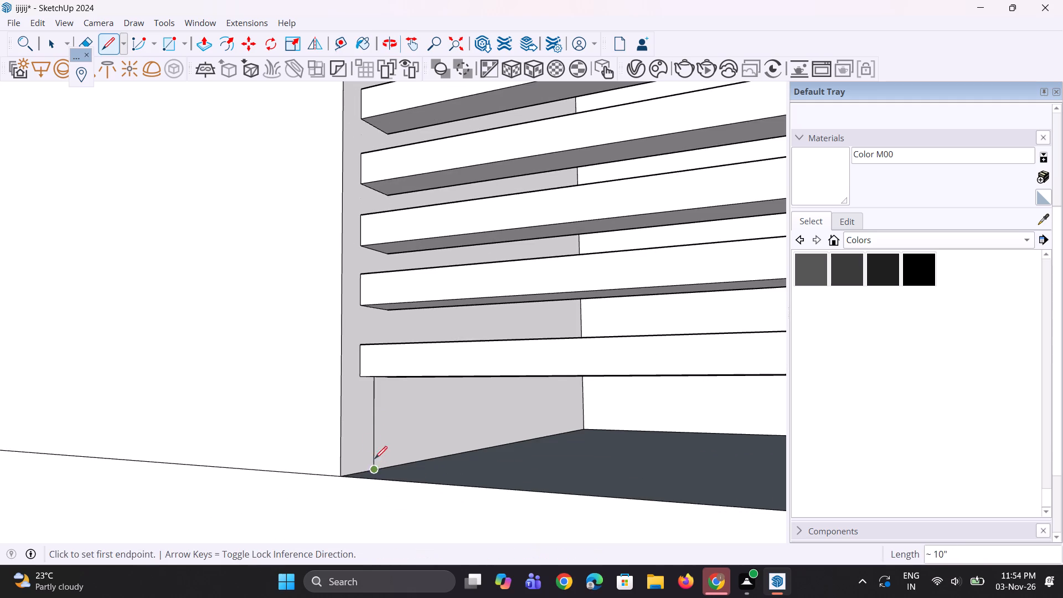
Copy the new vertical line about 6' along the lowest rail in the compartment below the projecting frame.
middle_drag(353, 402, 360, 487)
key(space)
key(space)
click(374, 443)
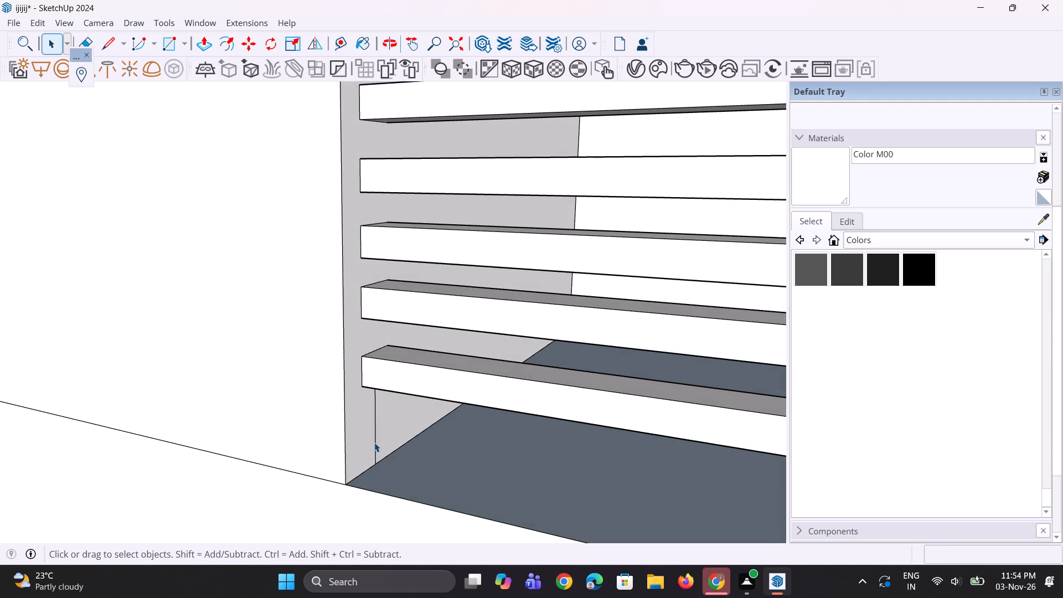
key(m)
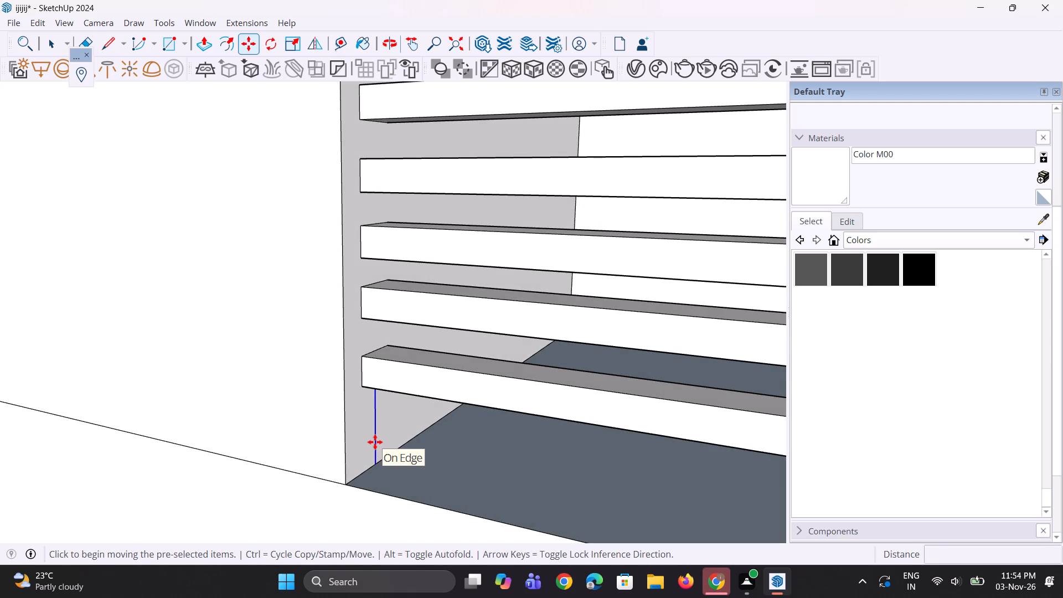
scroll(375, 441, up, 2)
scroll(361, 396, up, 2)
middle_drag(364, 390, 402, 269)
scroll(401, 344, up, 3)
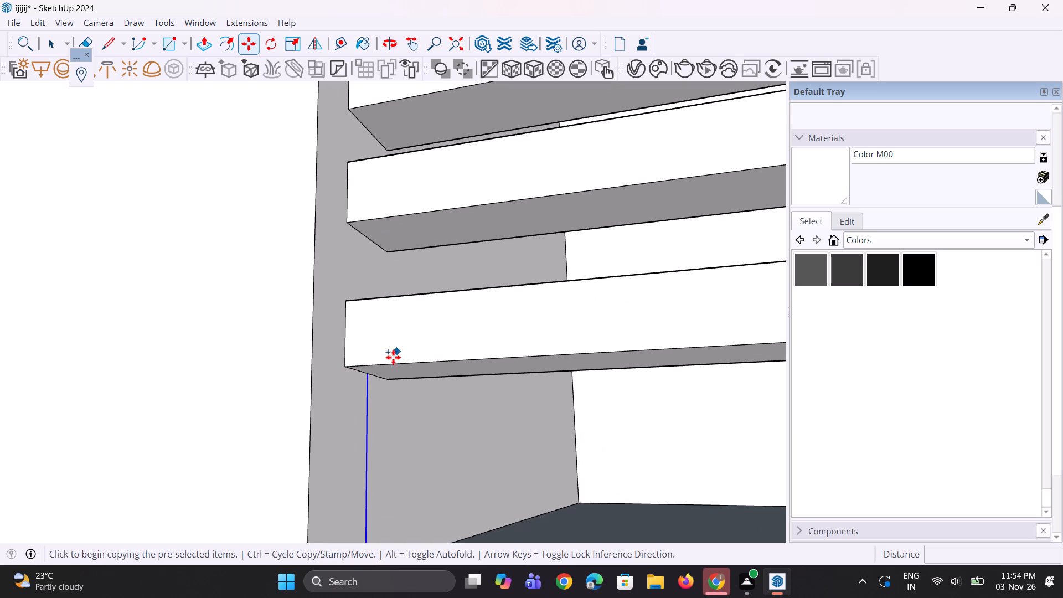
click(370, 375)
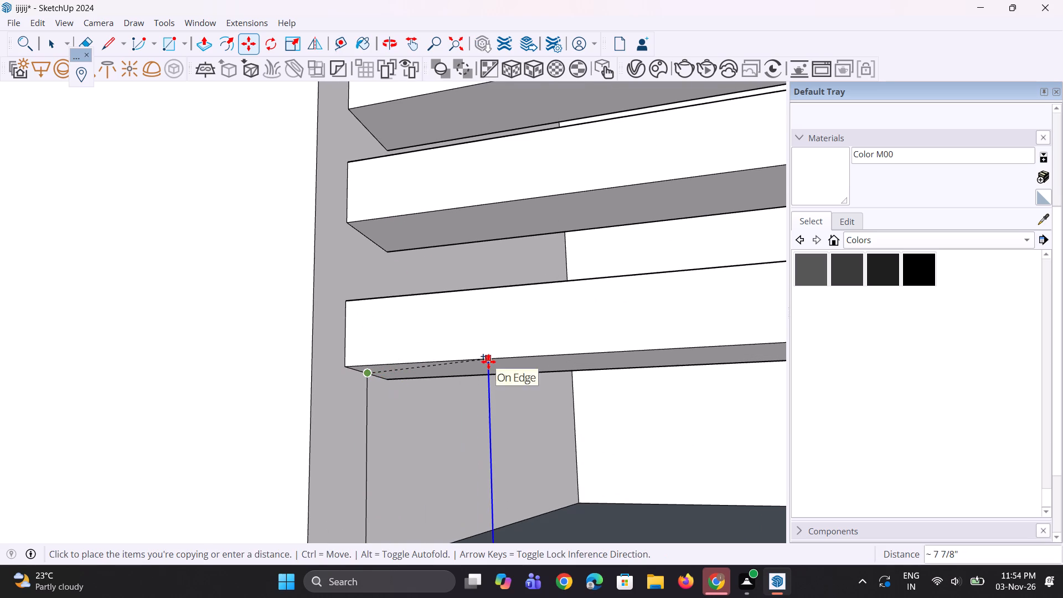
scroll(488, 362, down, 11)
middle_drag(488, 365, 499, 430)
scroll(557, 427, down, 5)
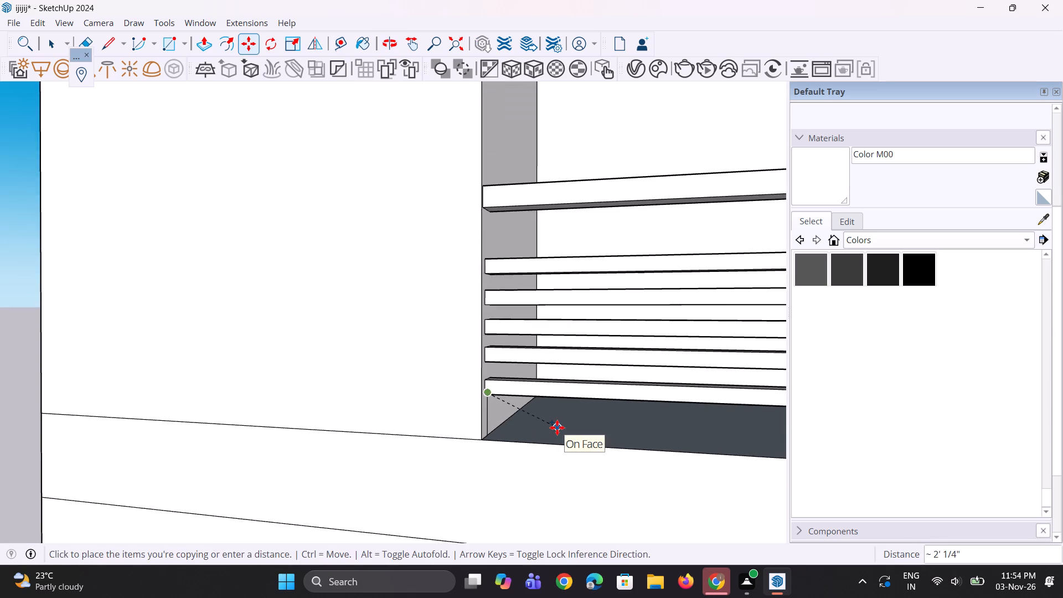
scroll(557, 427, down, 14)
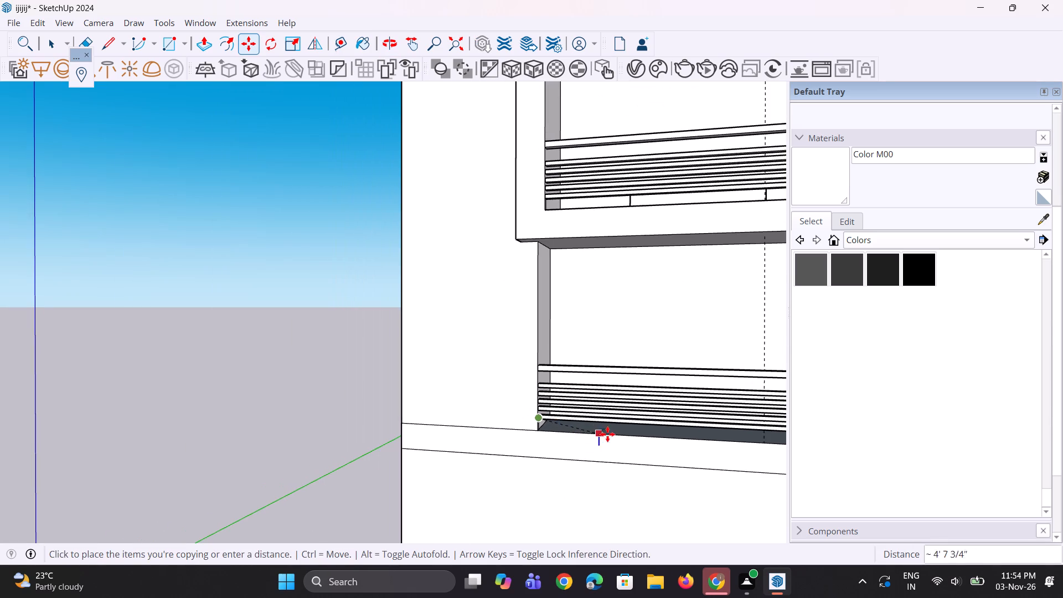
scroll(621, 426, up, 15)
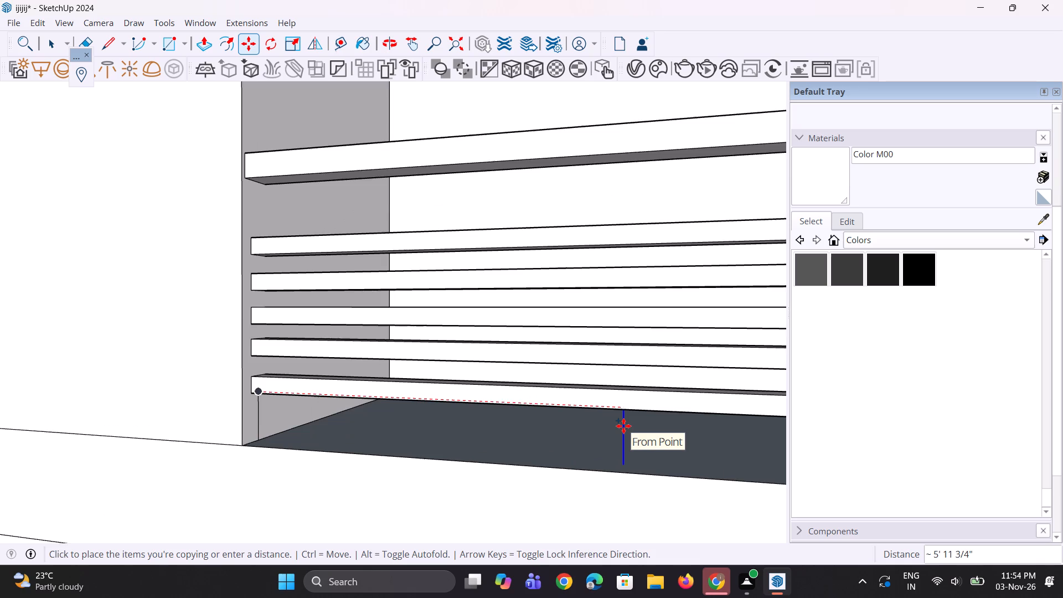
click(623, 426)
Repeat the copy at the same spacing with a multiplier of *2.
scroll(448, 436, down, 10)
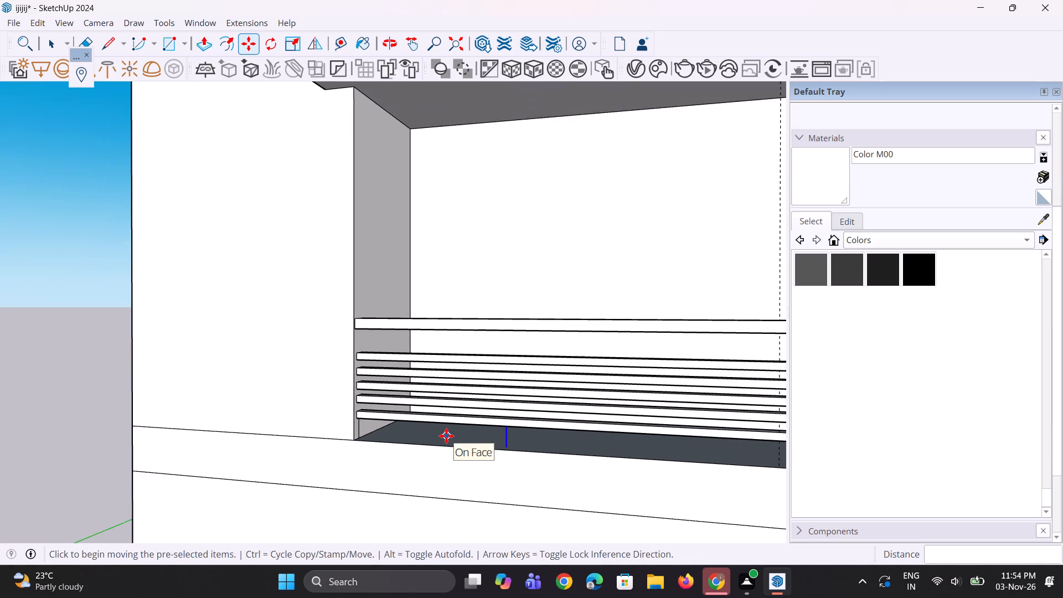
scroll(446, 436, down, 5)
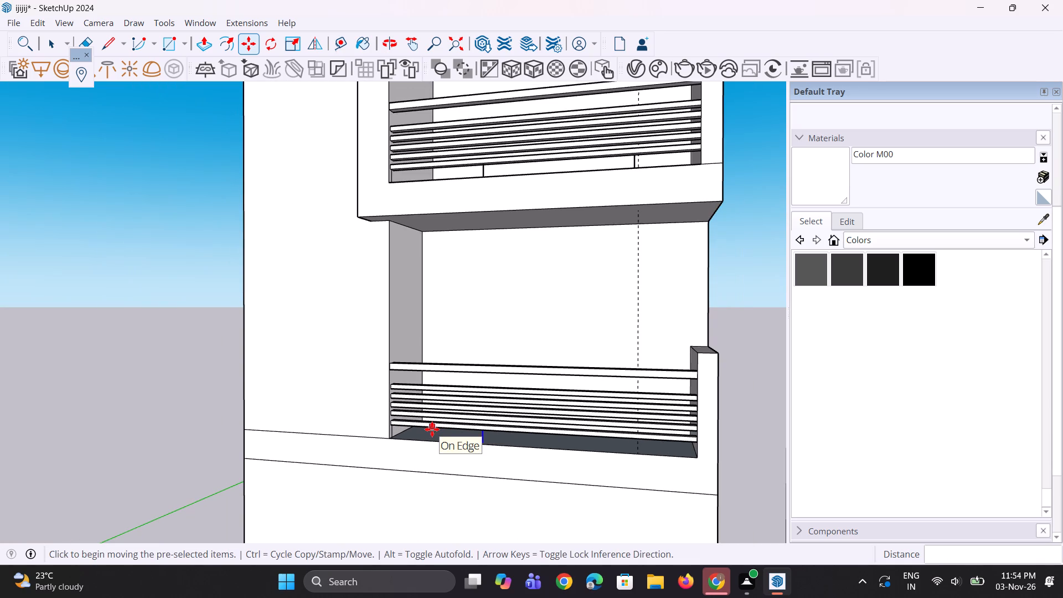
text(*2)
key(Return)
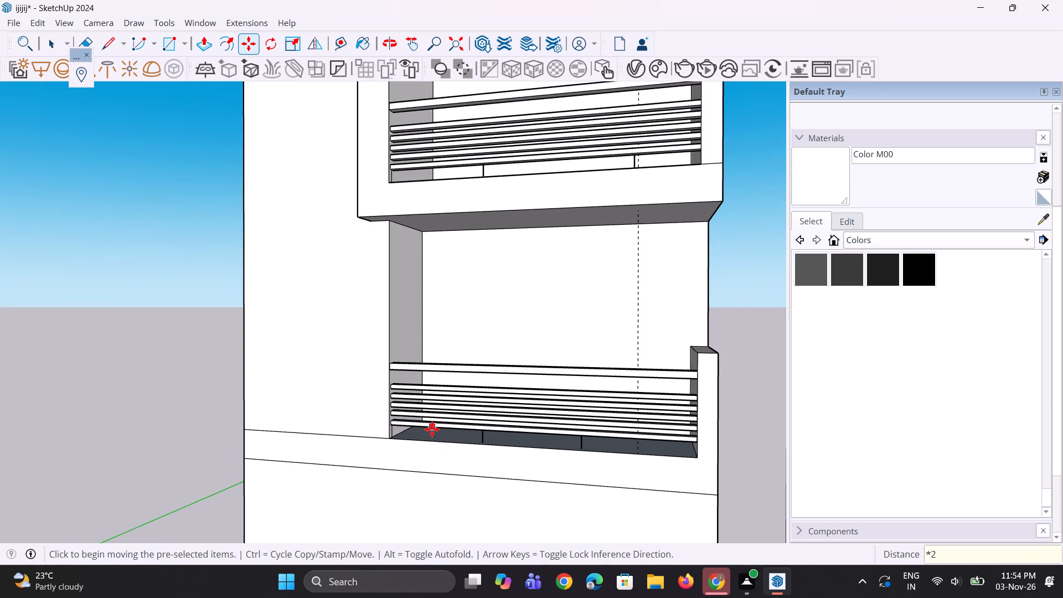
Move the farther copied line about 3' 1" along the railing toward its far end, to the dashed guide, and clear the selection.
key(space)
key(space)
scroll(664, 498, up, 5)
scroll(572, 441, up, 4)
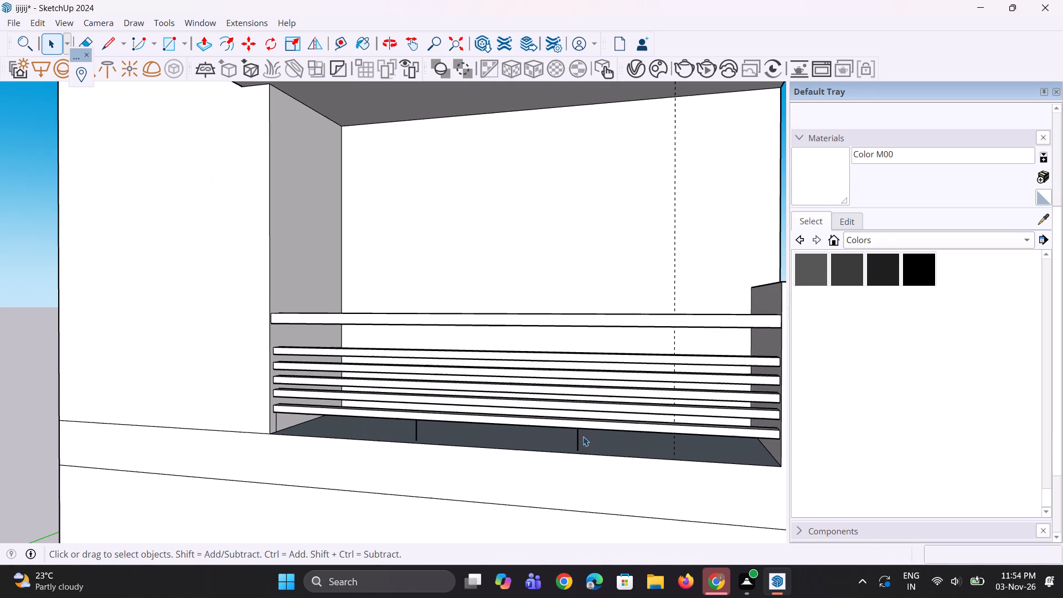
click(578, 440)
scroll(582, 450, up, 3)
key(m)
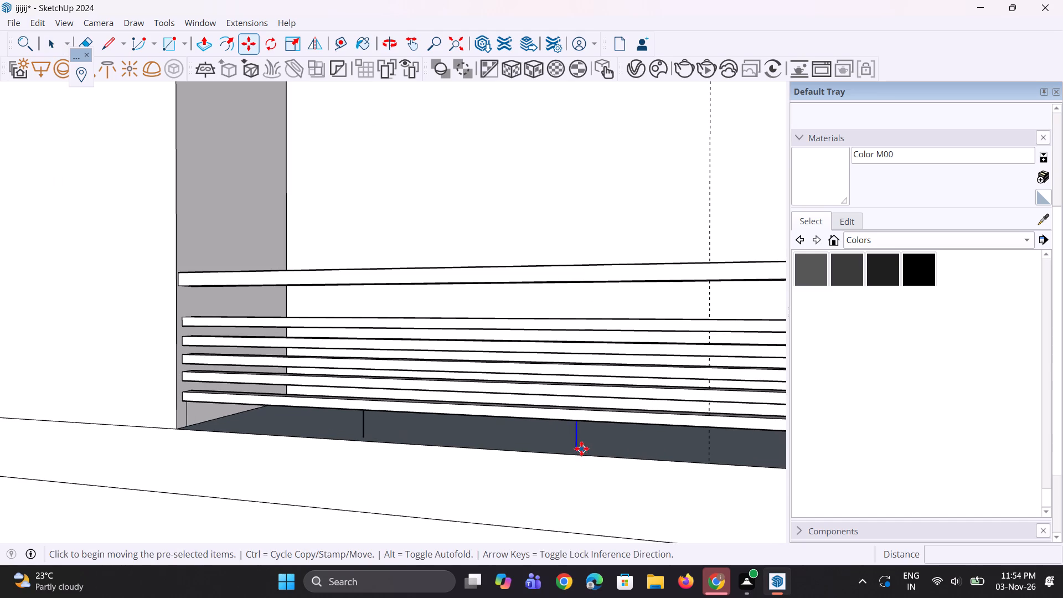
click(581, 448)
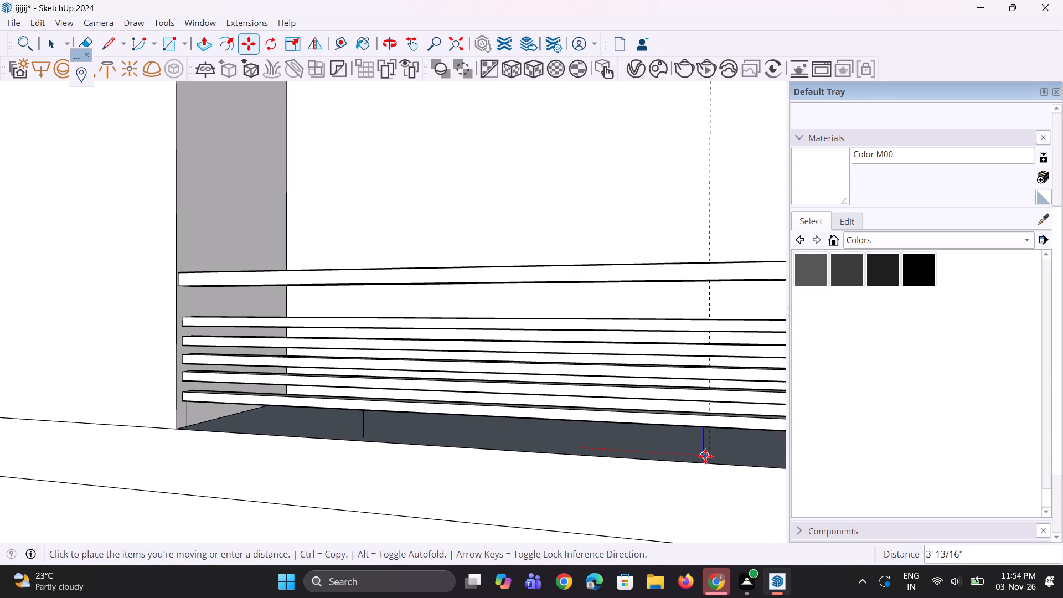
click(708, 457)
scroll(587, 432, down, 5)
middle_drag(591, 440, 568, 425)
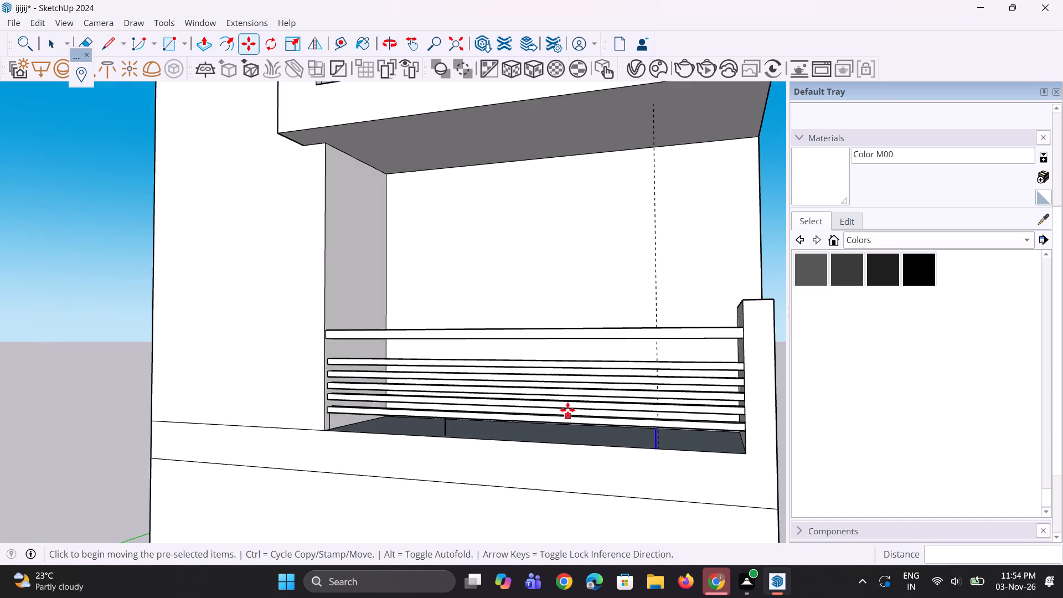
scroll(567, 406, down, 4)
key(space)
key(space)
click(753, 316)
scroll(665, 378, up, 4)
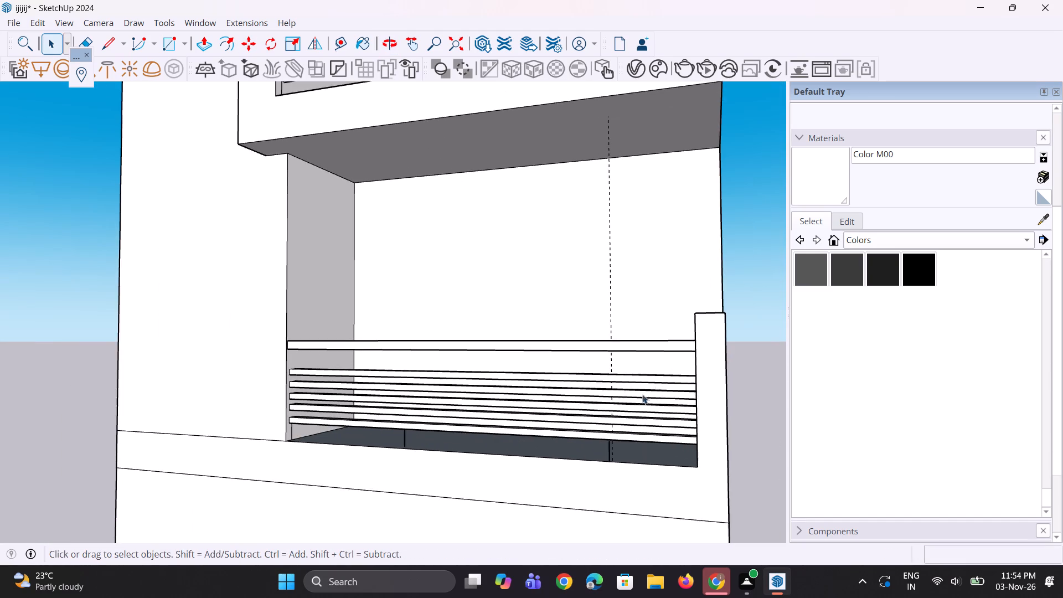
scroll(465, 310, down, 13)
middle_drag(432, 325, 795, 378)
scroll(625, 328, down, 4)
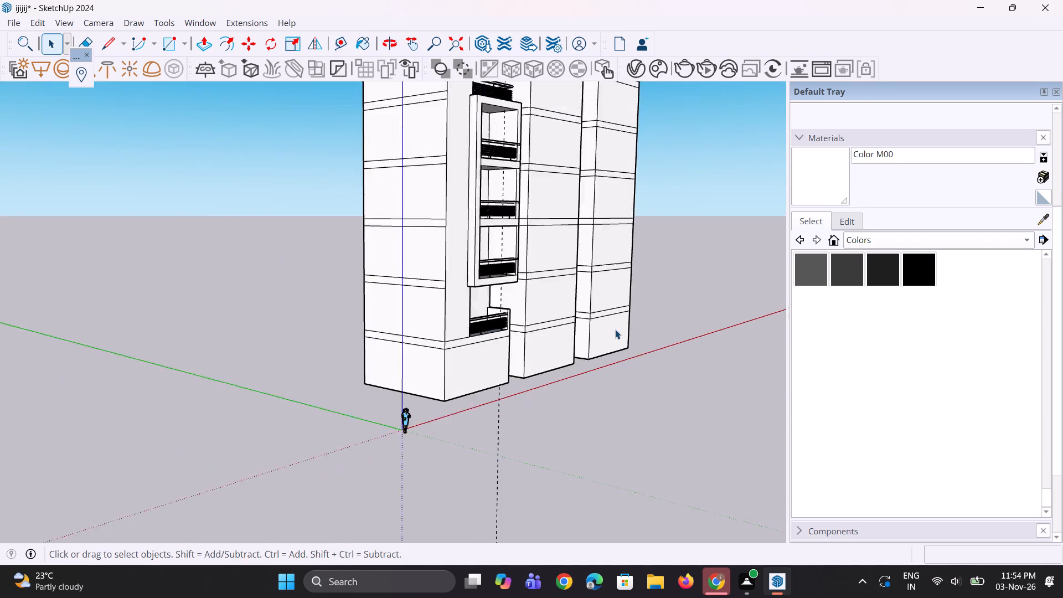
Copy the two small floor rectangles beside the vertical line in the projecting frame's top compartment 16' down to its middle compartment.
scroll(615, 329, down, 2)
scroll(613, 327, up, 1)
middle_drag(601, 327, 410, 371)
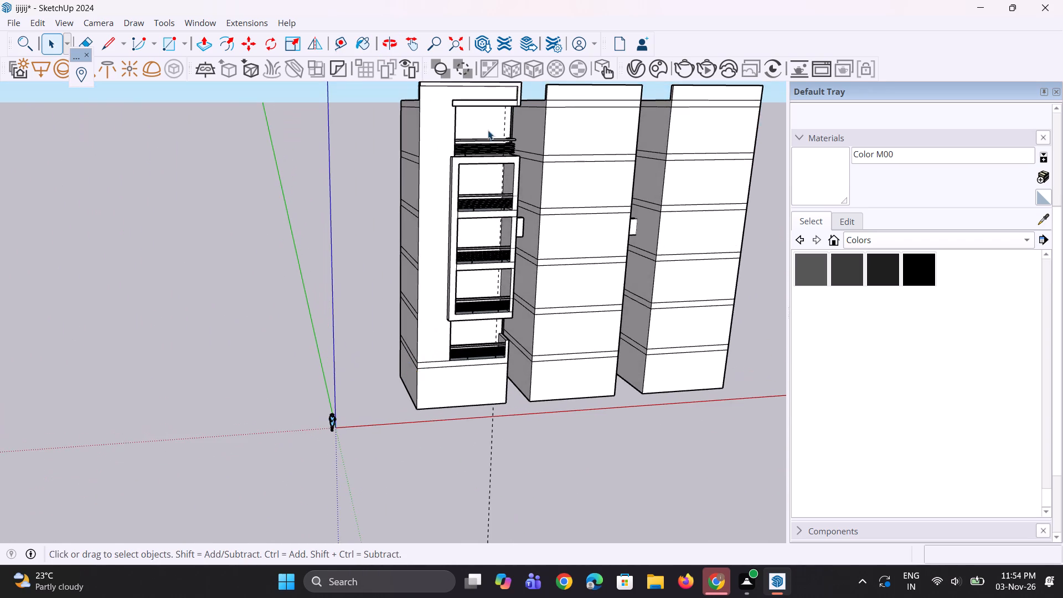
scroll(493, 110, up, 16)
scroll(501, 300, up, 11)
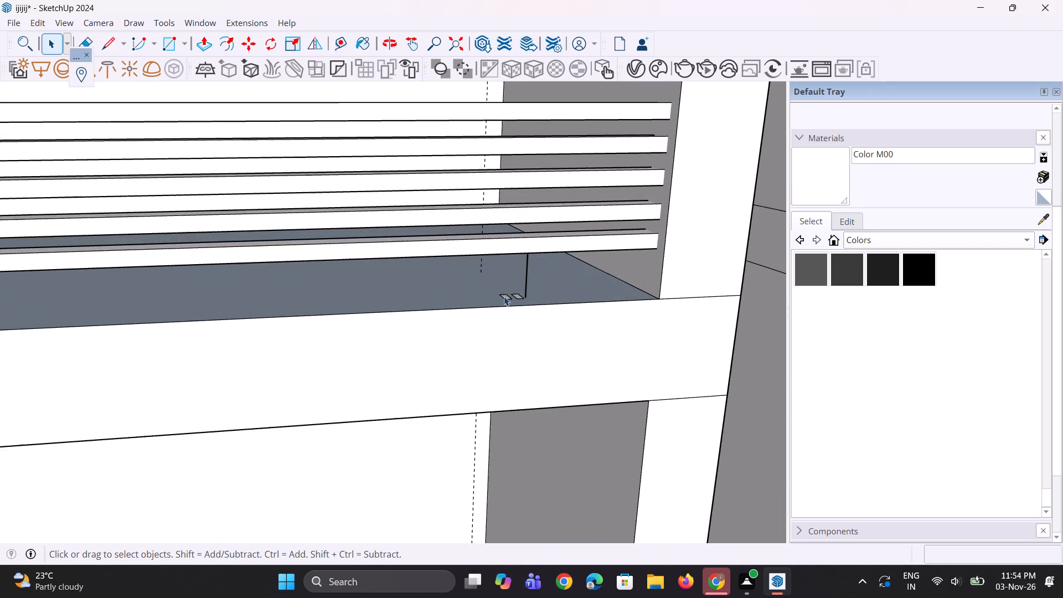
middle_drag(504, 296, 496, 328)
scroll(499, 308, up, 11)
click(513, 310)
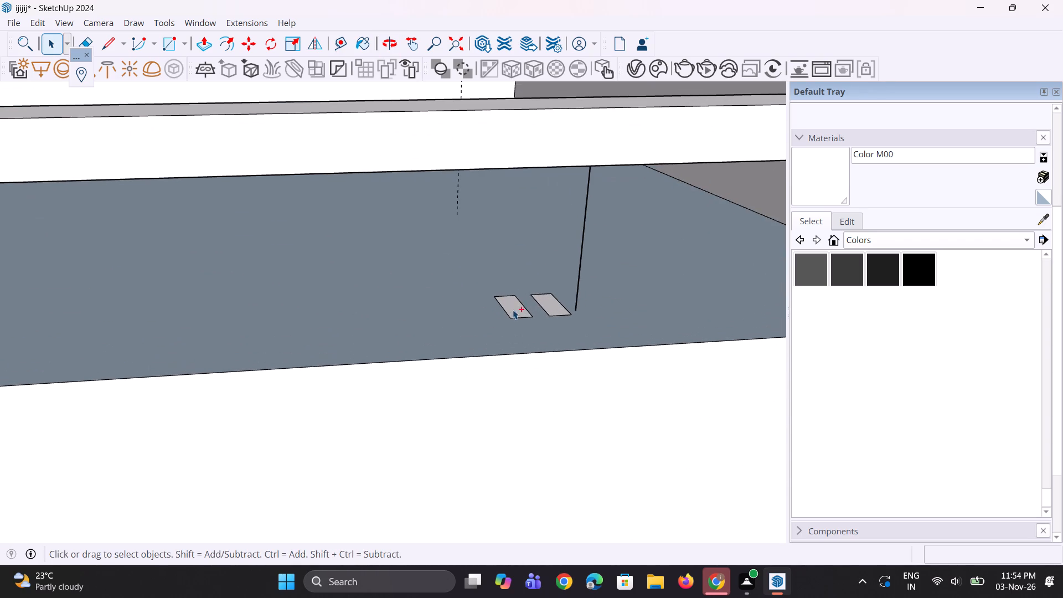
ctrl+click(544, 301)
scroll(494, 273, down, 5)
key(m)
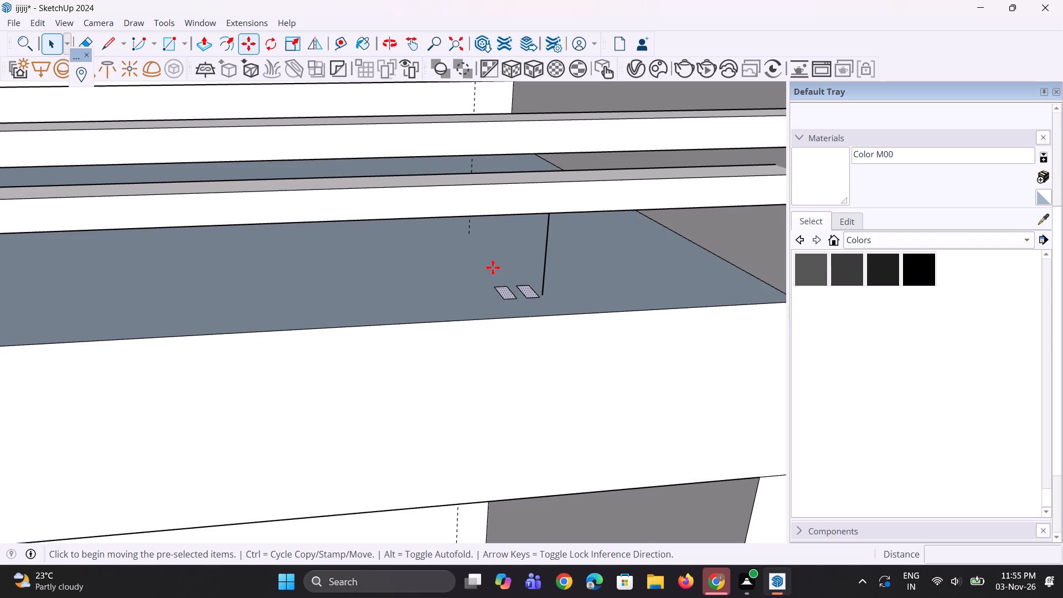
click(505, 300)
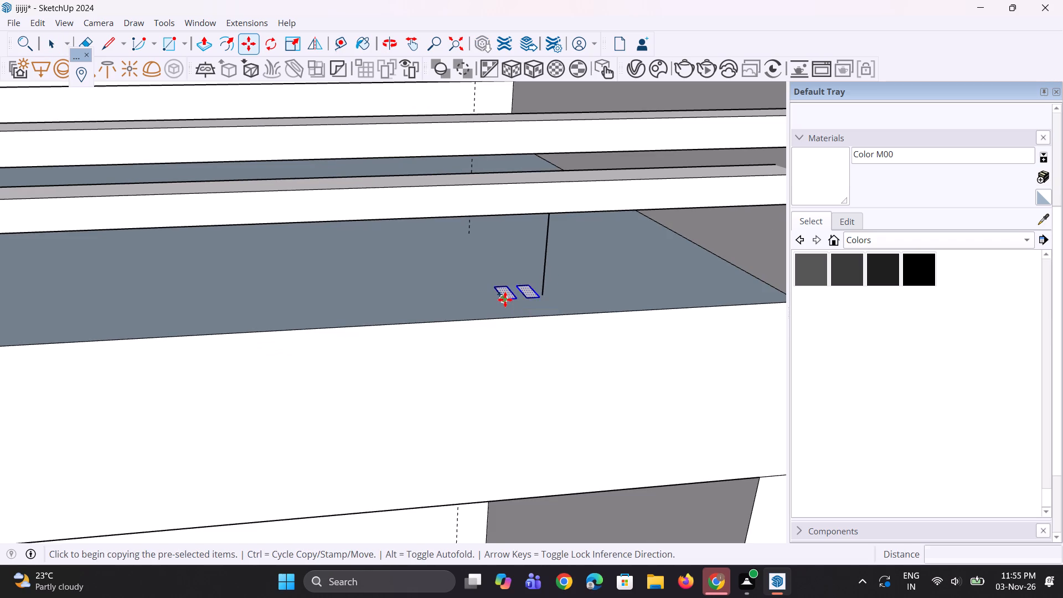
scroll(516, 330, down, 13)
scroll(512, 282, down, 6)
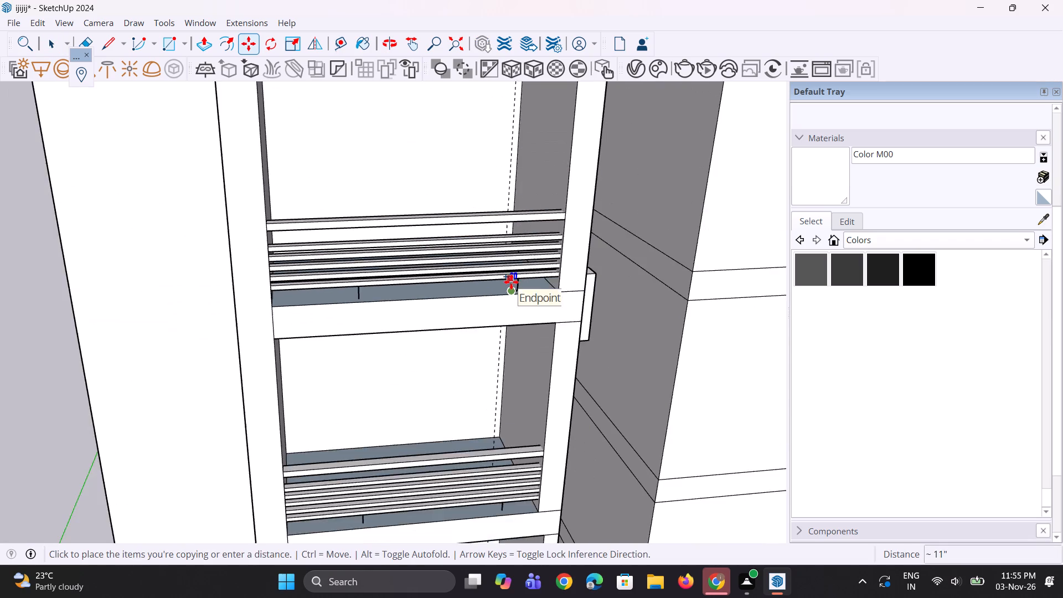
scroll(511, 282, down, 5)
scroll(509, 395, up, 11)
scroll(494, 478, up, 7)
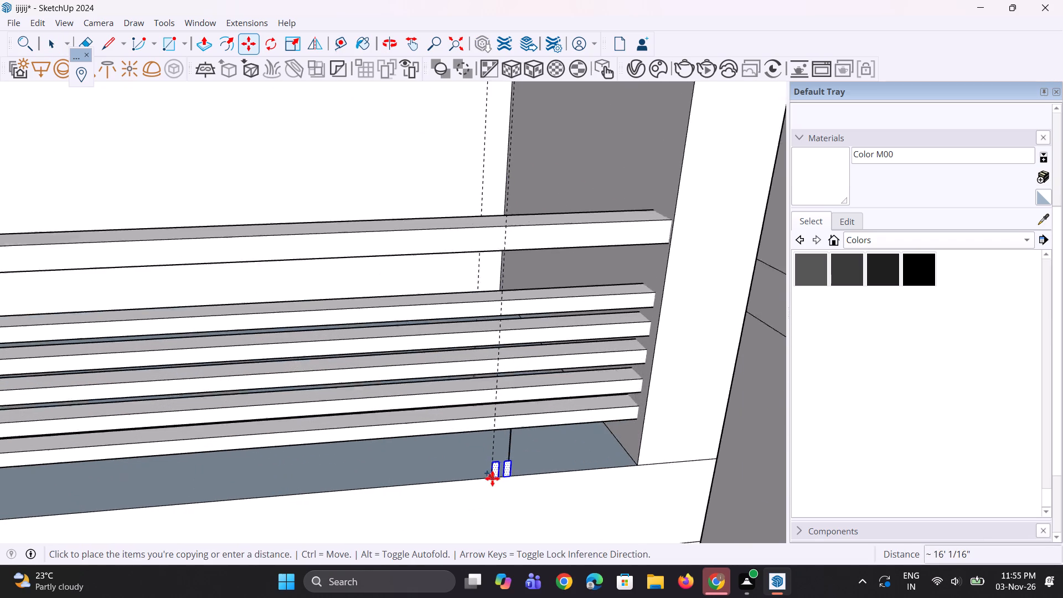
scroll(492, 478, up, 5)
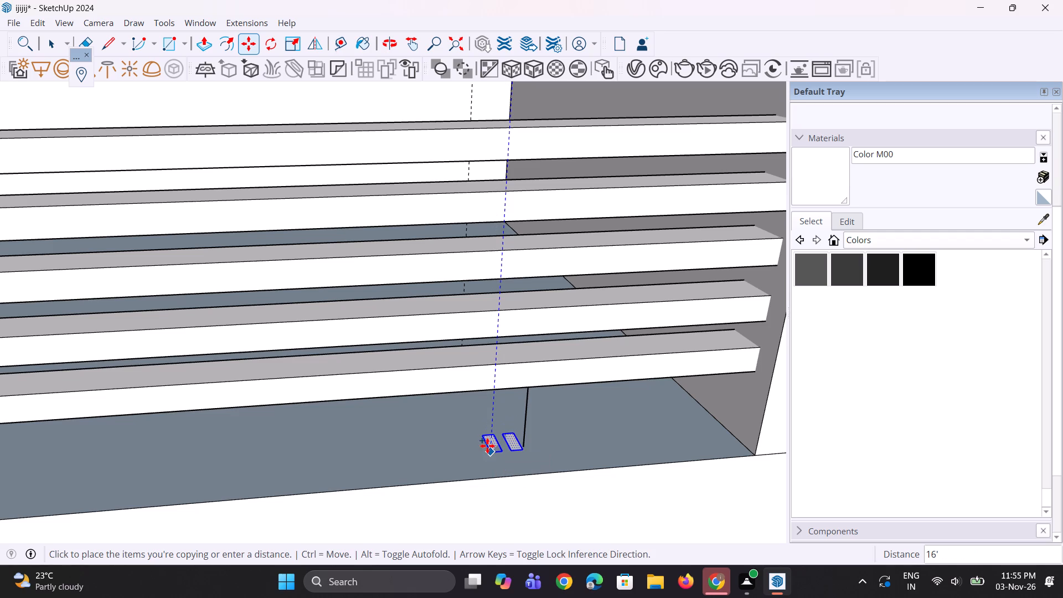
click(488, 446)
Copy the pair of small rectangles about 16' down from the frame's middle compartment to its lowest compartment.
middle_drag(472, 429, 466, 319)
scroll(474, 272, down, 4)
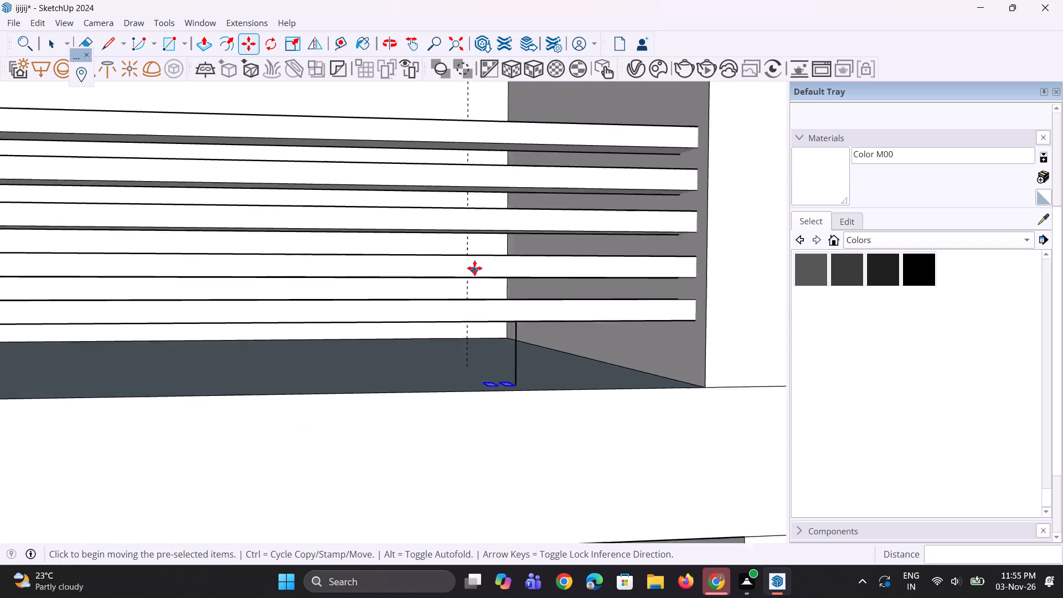
scroll(474, 268, down, 8)
middle_drag(497, 338, 502, 419)
scroll(494, 402, up, 10)
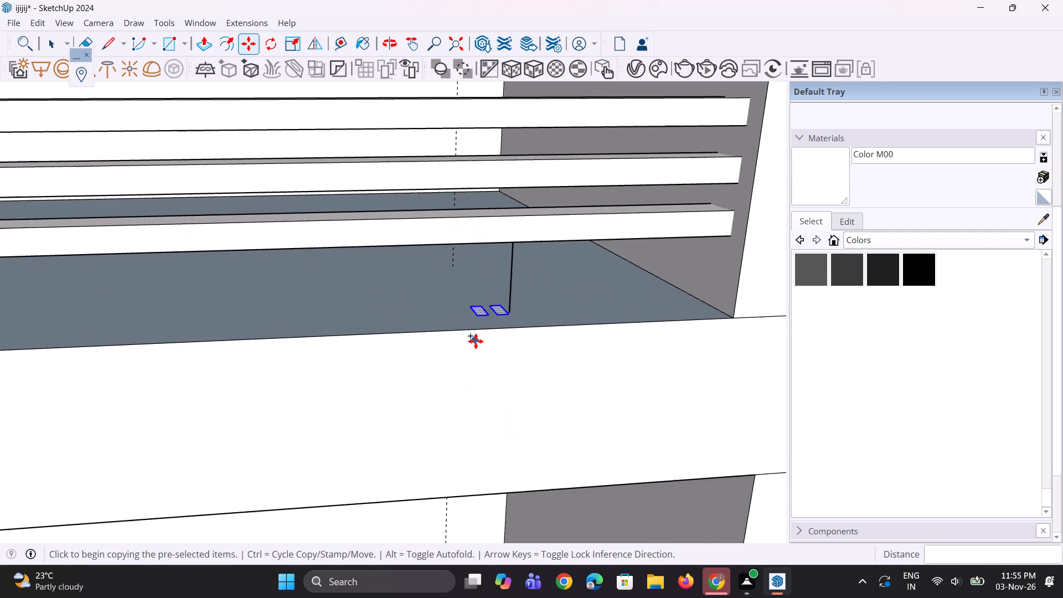
scroll(475, 336, up, 3)
click(479, 310)
scroll(473, 380, down, 6)
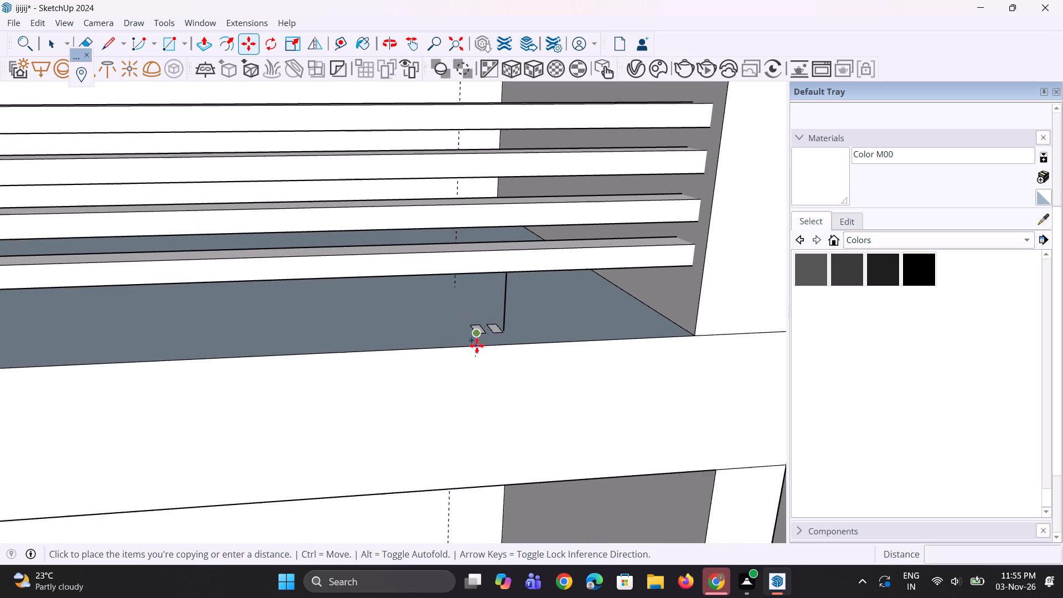
scroll(477, 345, down, 14)
scroll(477, 334, down, 14)
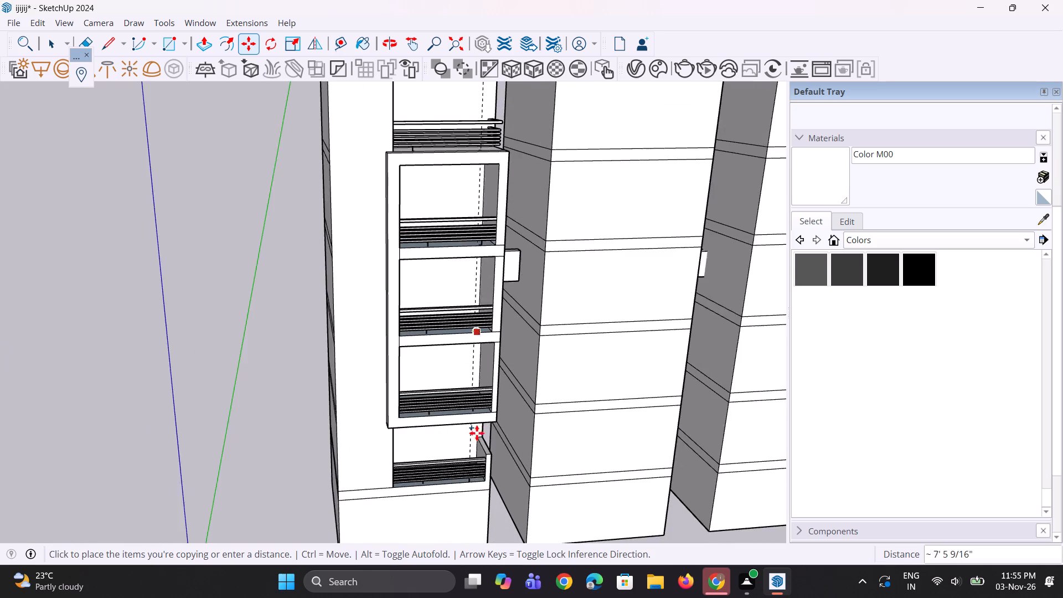
scroll(467, 461, up, 7)
scroll(463, 389, up, 11)
scroll(498, 329, up, 6)
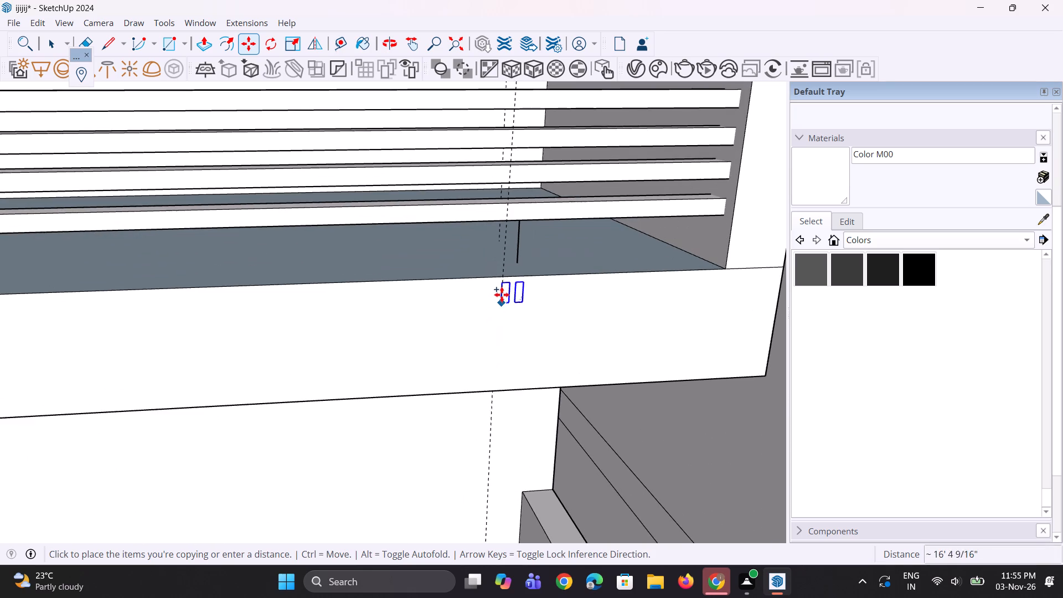
scroll(502, 295, up, 1)
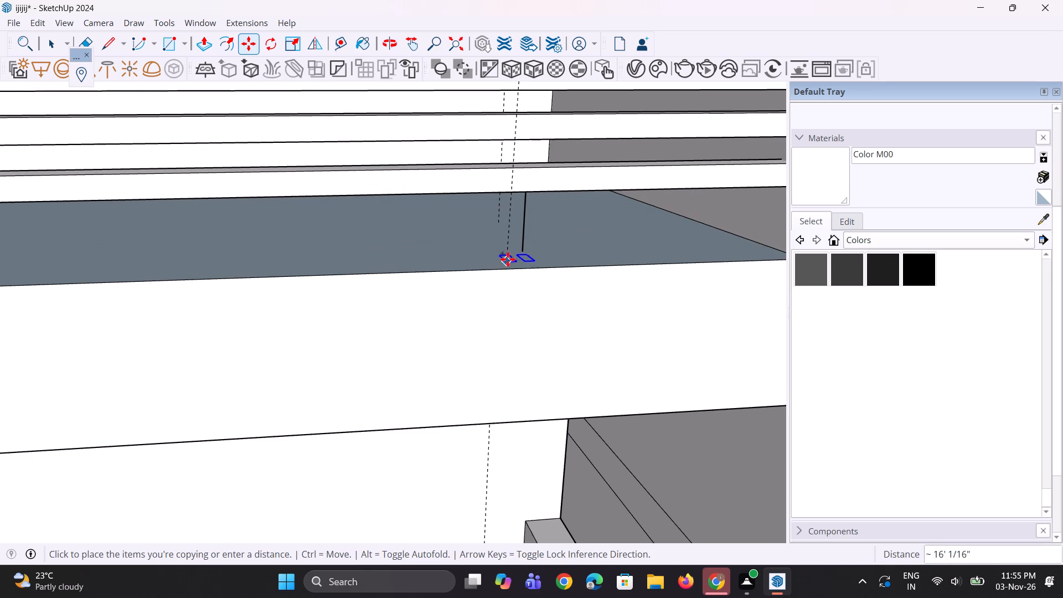
scroll(536, 259, up, 3)
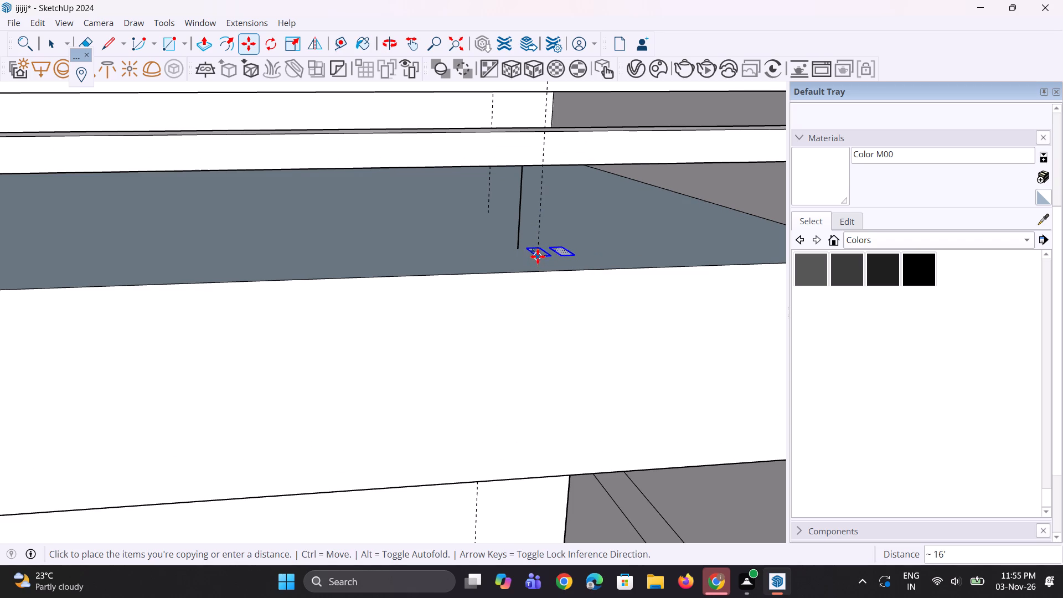
click(534, 251)
Shift the copied pair of rectangles 15/16" to meet the foot of the vertical line in the frame's lowest compartment.
middle_drag(531, 267, 521, 188)
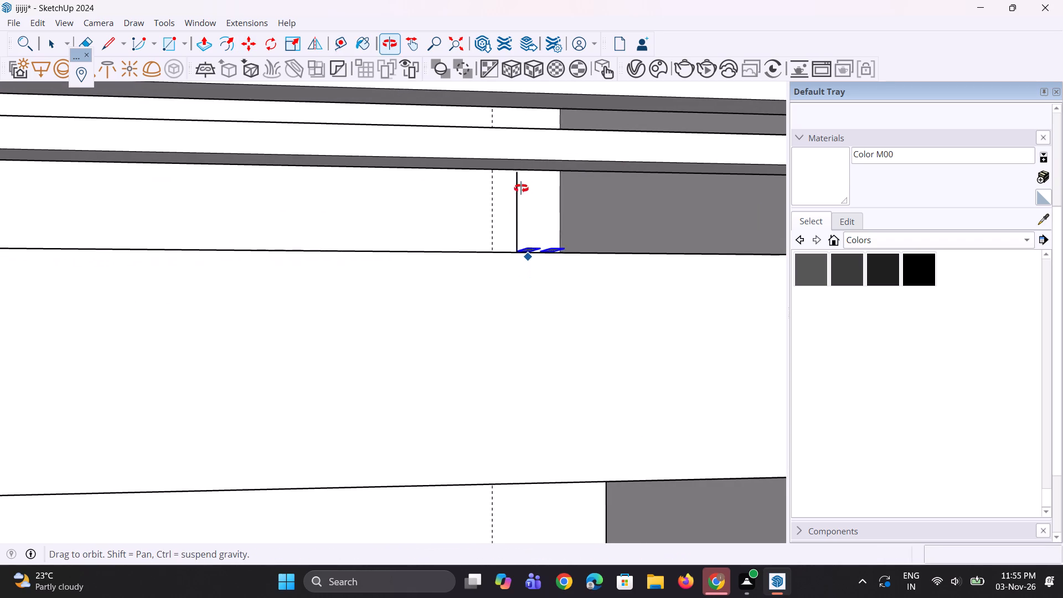
middle_drag(521, 188, 528, 252)
scroll(528, 252, up, 11)
click(530, 250)
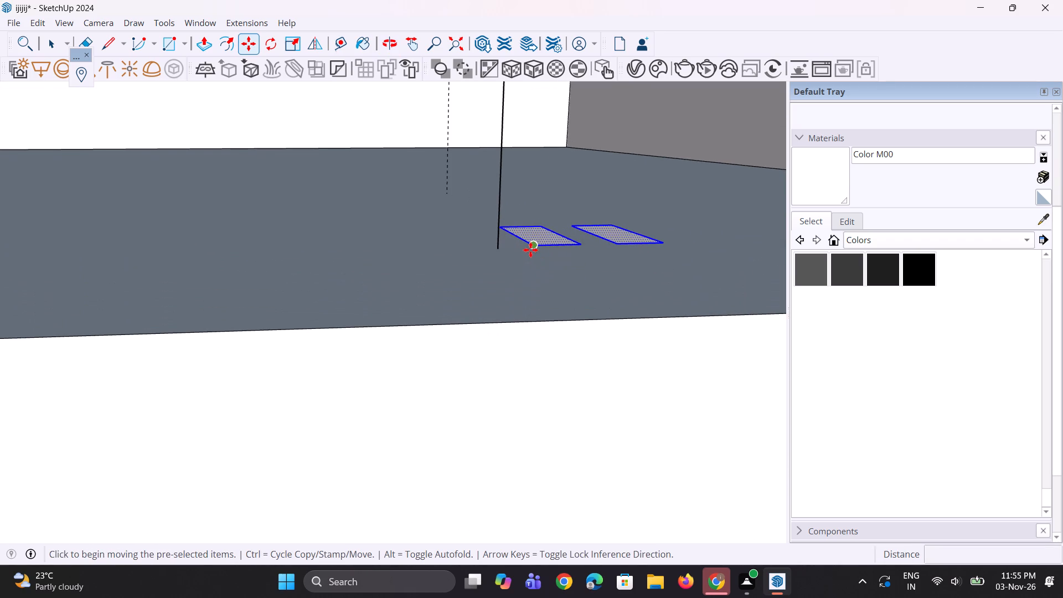
click(535, 277)
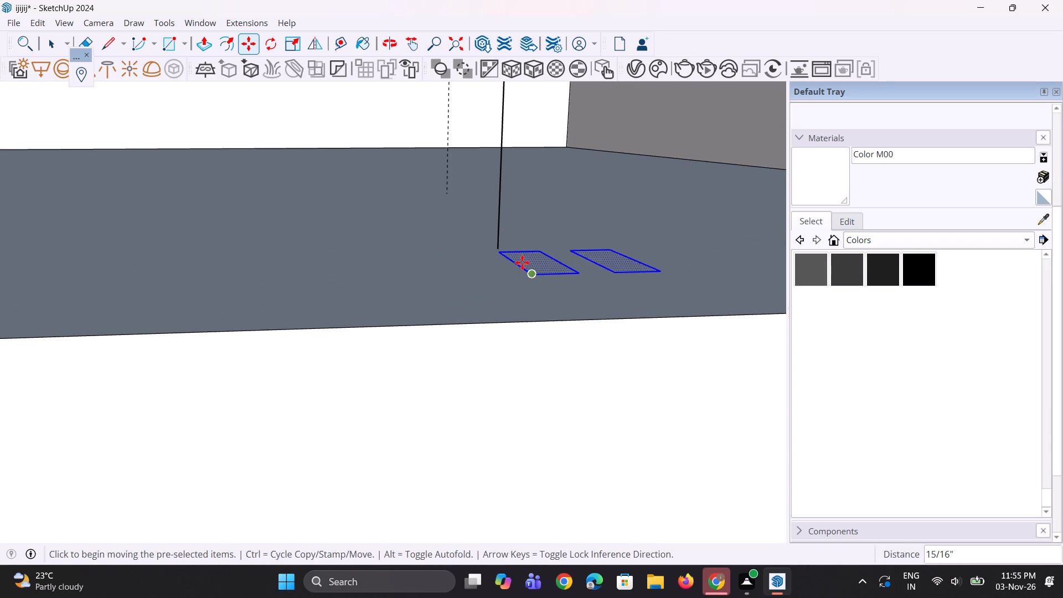
Copy the pair of rectangles about 14' 5" down into the compartment below the projecting frame.
middle_drag(502, 236, 502, 317)
scroll(501, 275, down, 5)
click(517, 271)
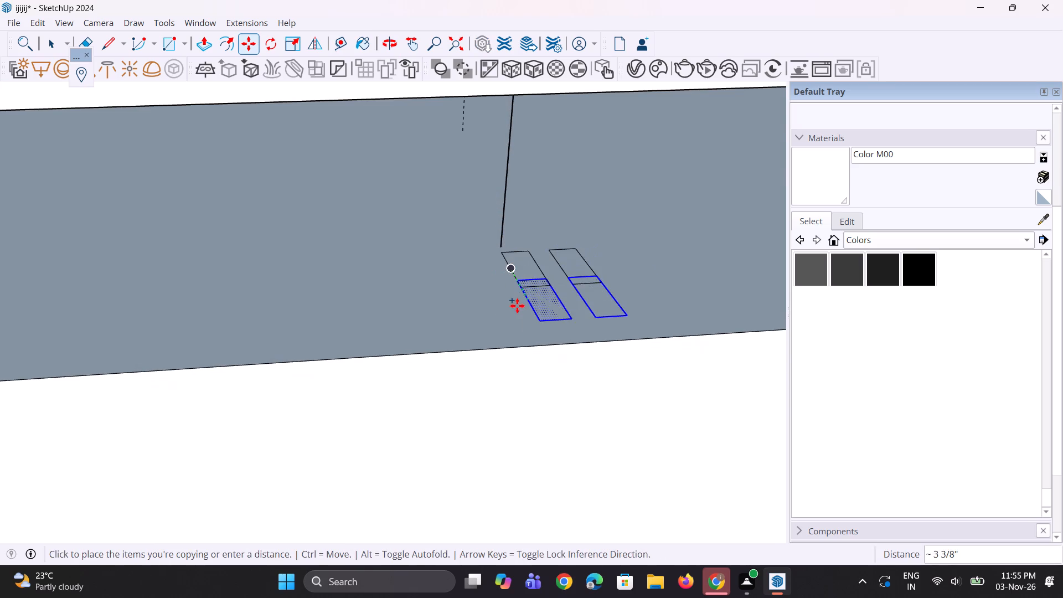
scroll(517, 306, down, 19)
scroll(515, 277, down, 7)
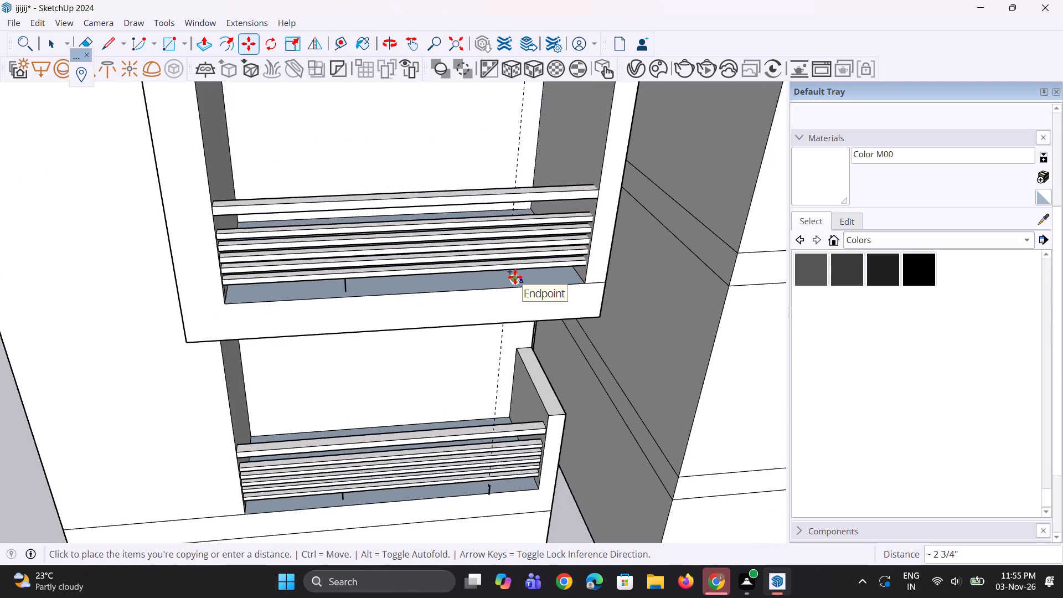
scroll(515, 277, down, 6)
scroll(499, 342, up, 5)
scroll(514, 456, up, 12)
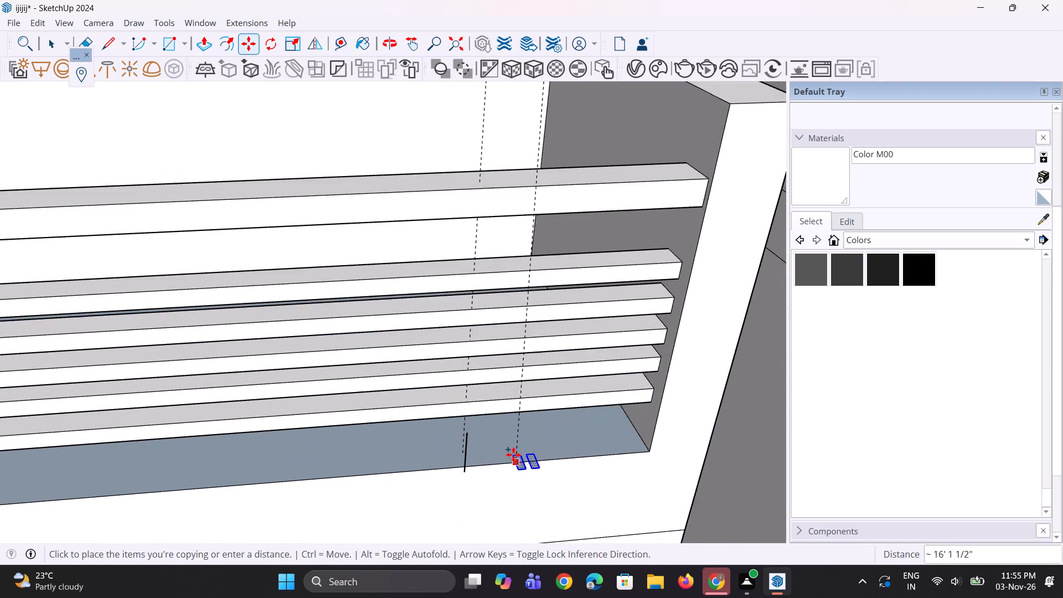
scroll(508, 455, up, 4)
scroll(463, 454, up, 8)
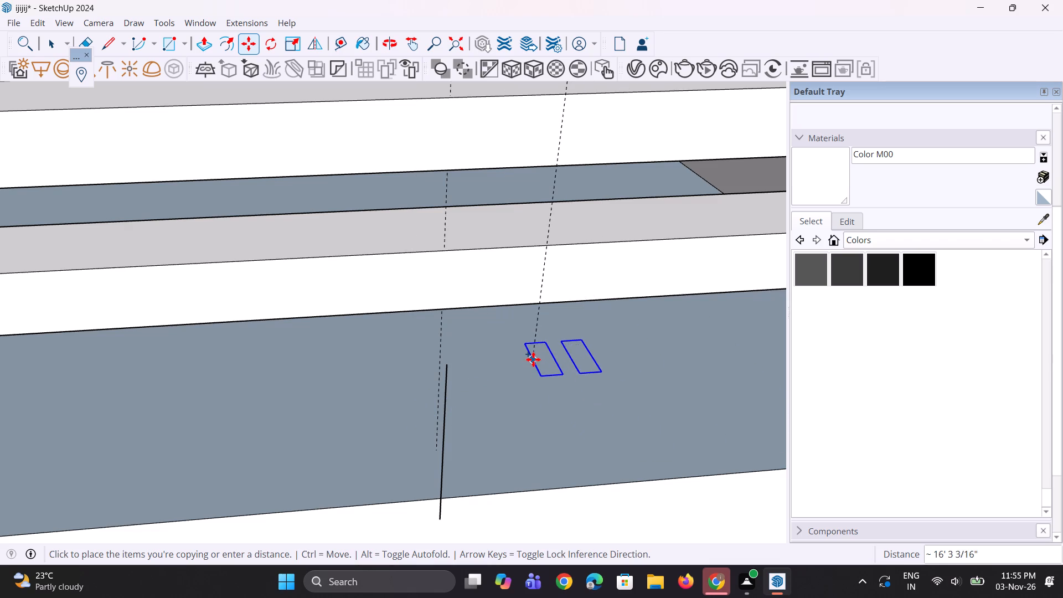
scroll(532, 359, down, 9)
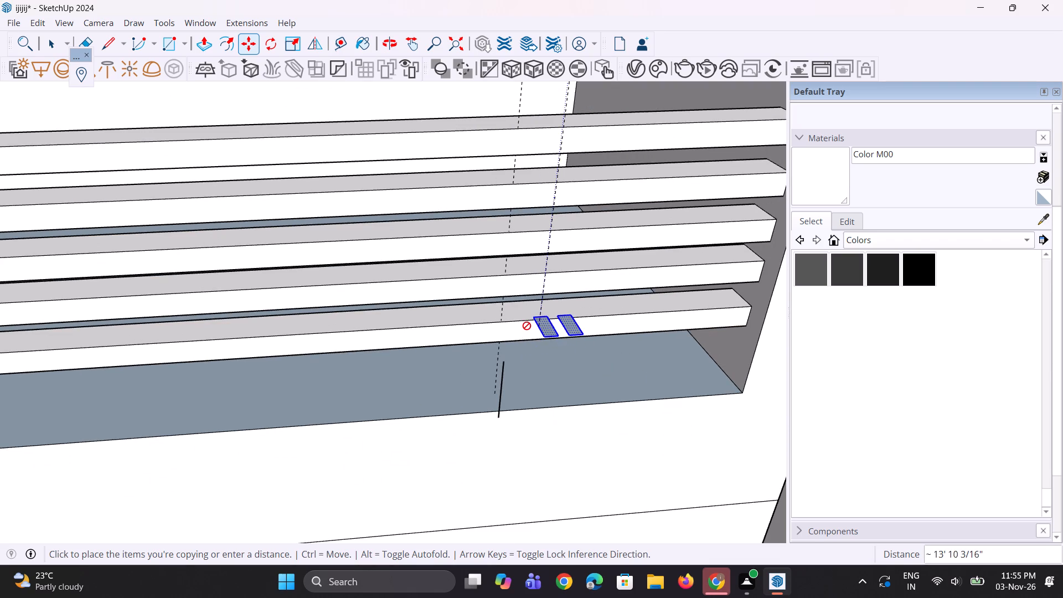
click(519, 378)
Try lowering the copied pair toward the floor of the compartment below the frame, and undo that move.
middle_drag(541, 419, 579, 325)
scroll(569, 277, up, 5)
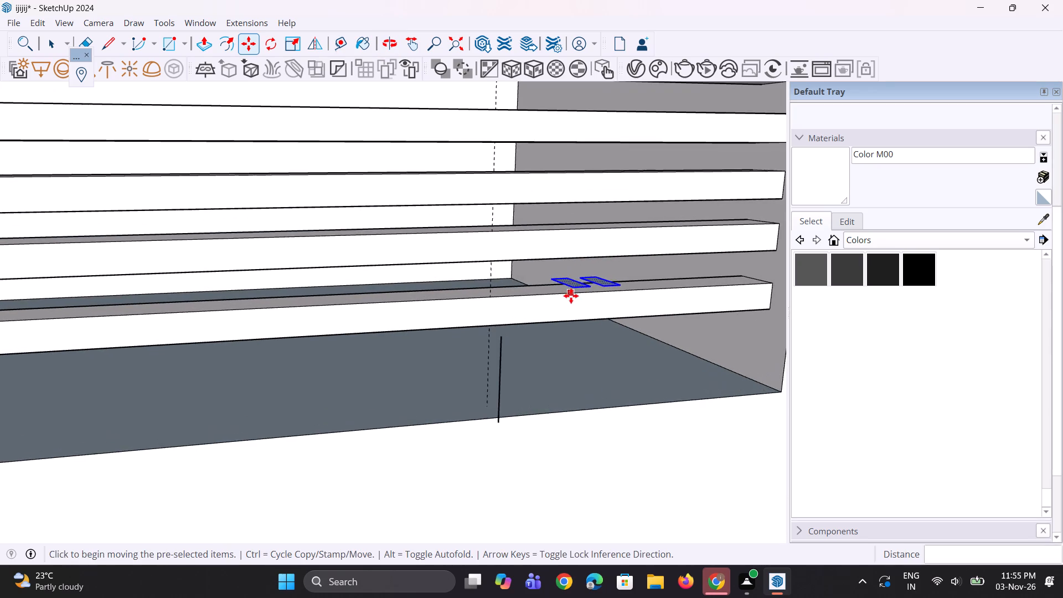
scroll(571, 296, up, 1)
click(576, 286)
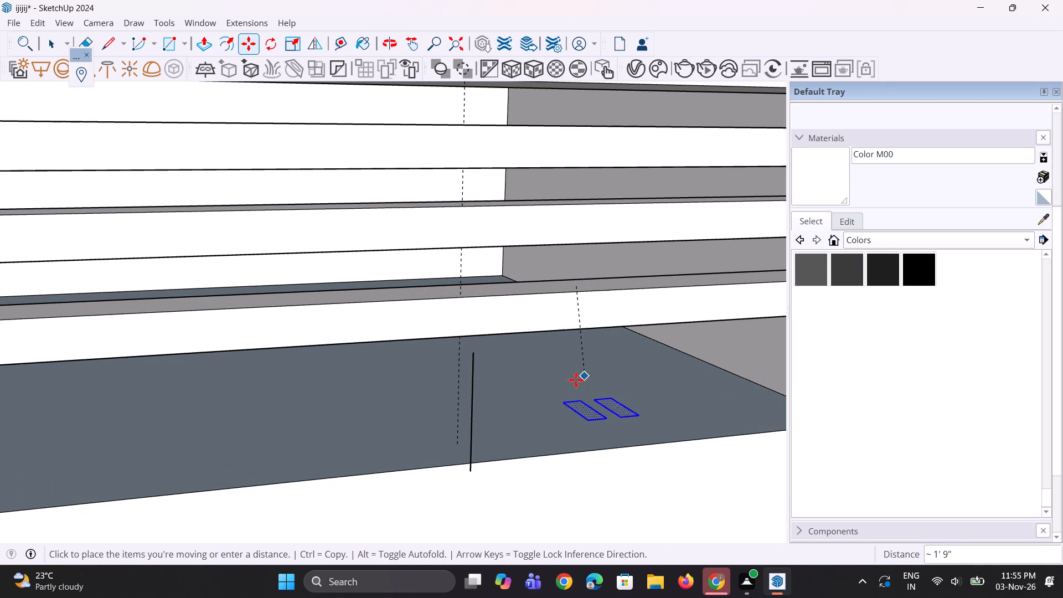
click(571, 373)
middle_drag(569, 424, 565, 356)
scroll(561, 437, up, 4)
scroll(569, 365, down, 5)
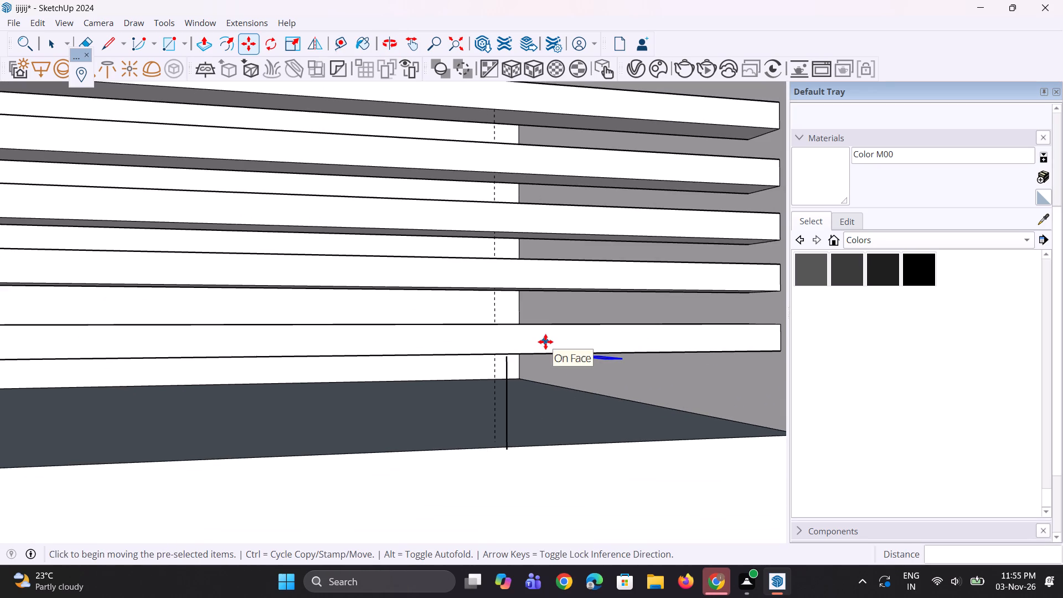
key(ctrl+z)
Lower the copied pair of rectangles about 2' 8" to the floor of the compartment below the frame.
scroll(567, 252, up, 5)
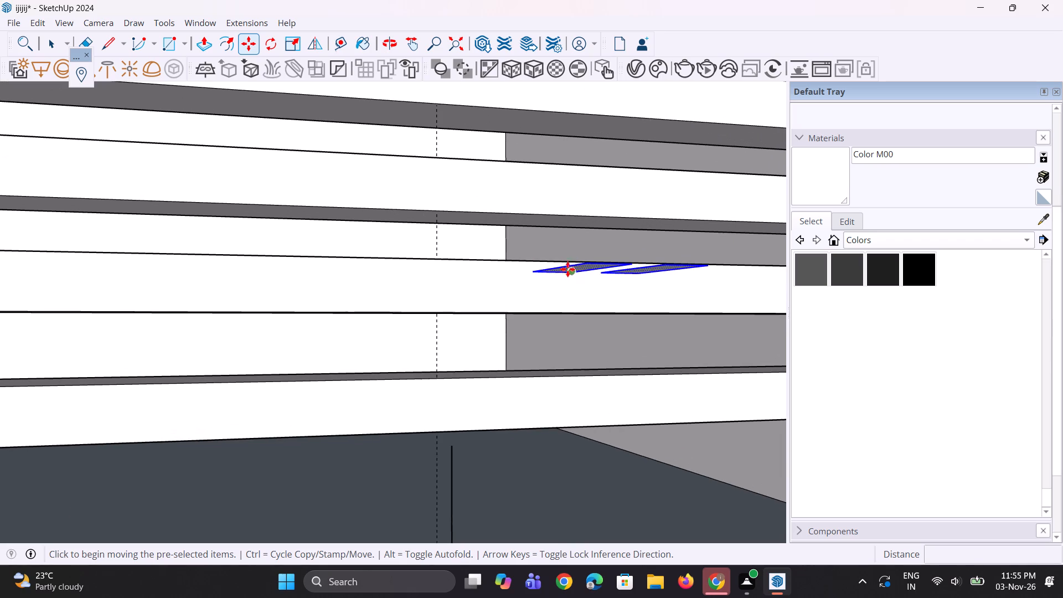
click(584, 261)
scroll(580, 346, down, 10)
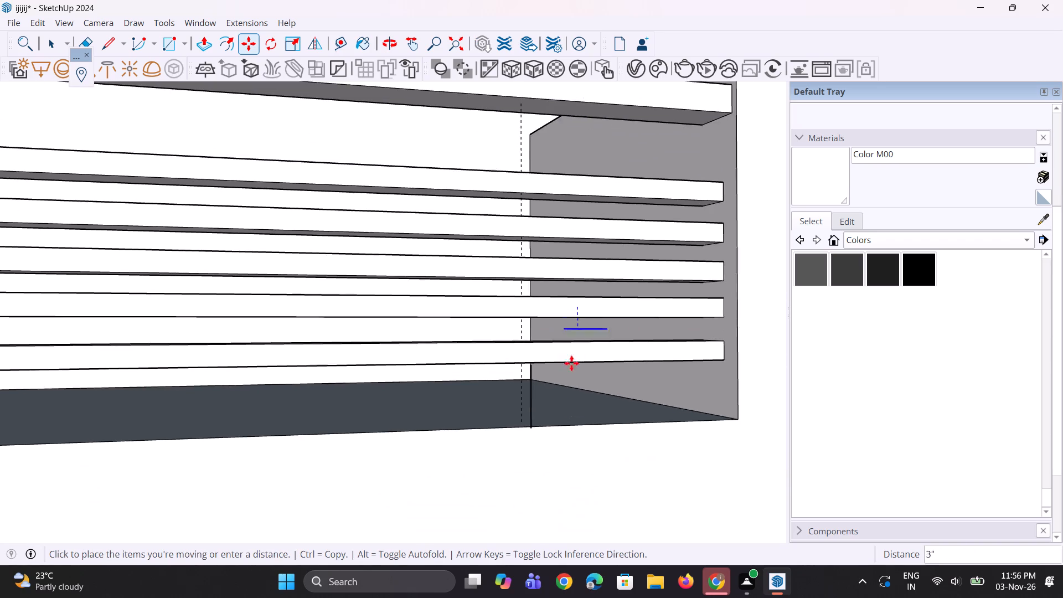
scroll(571, 413, up, 14)
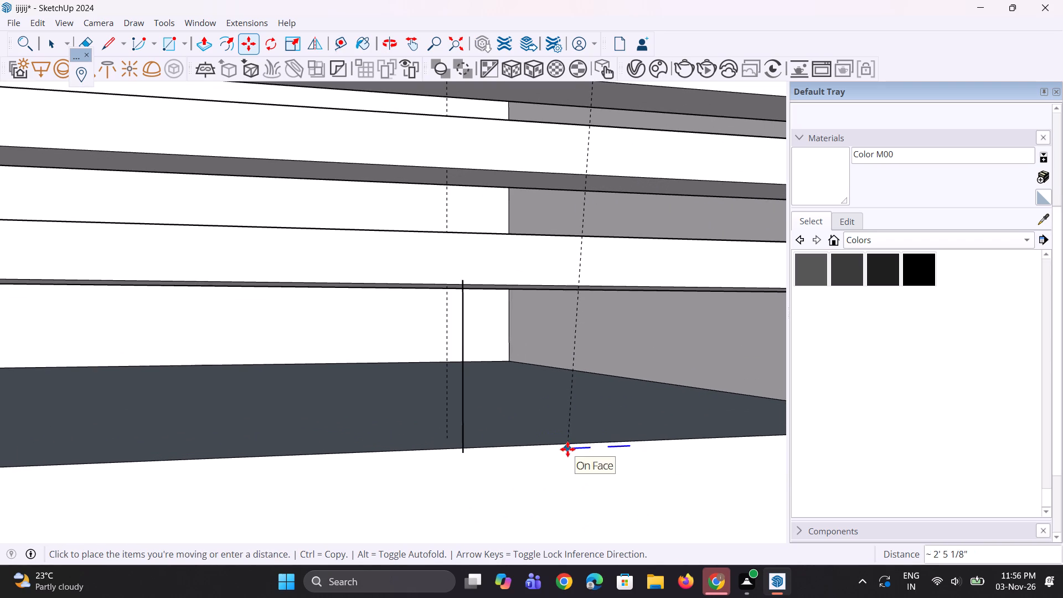
click(563, 434)
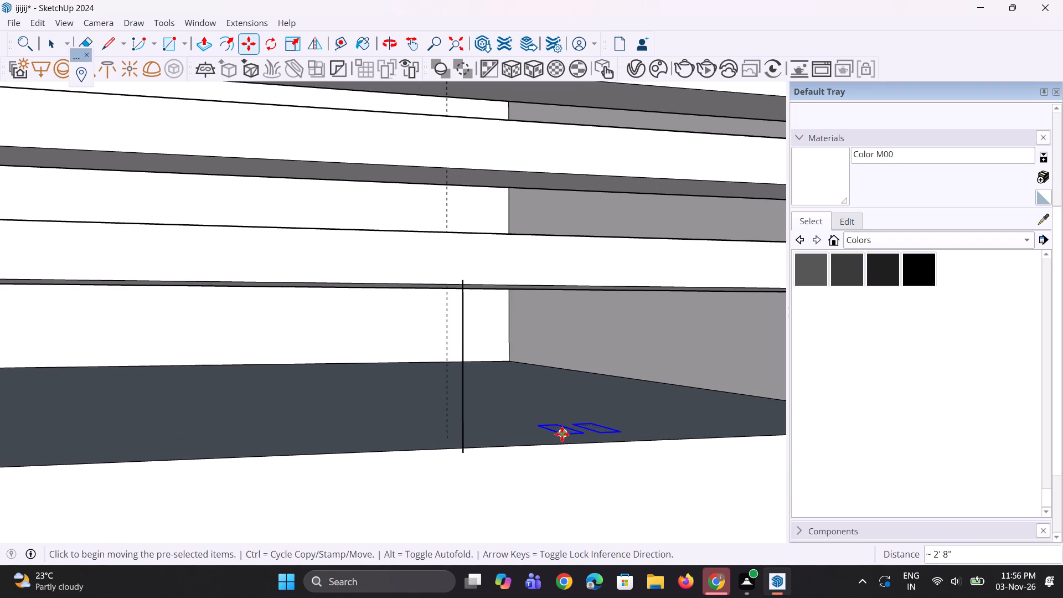
Move the pair of rectangles about 9" along the red axis to the vertical line in the compartment below the frame.
middle_drag(509, 362, 488, 450)
scroll(462, 253, down, 11)
scroll(496, 341, up, 4)
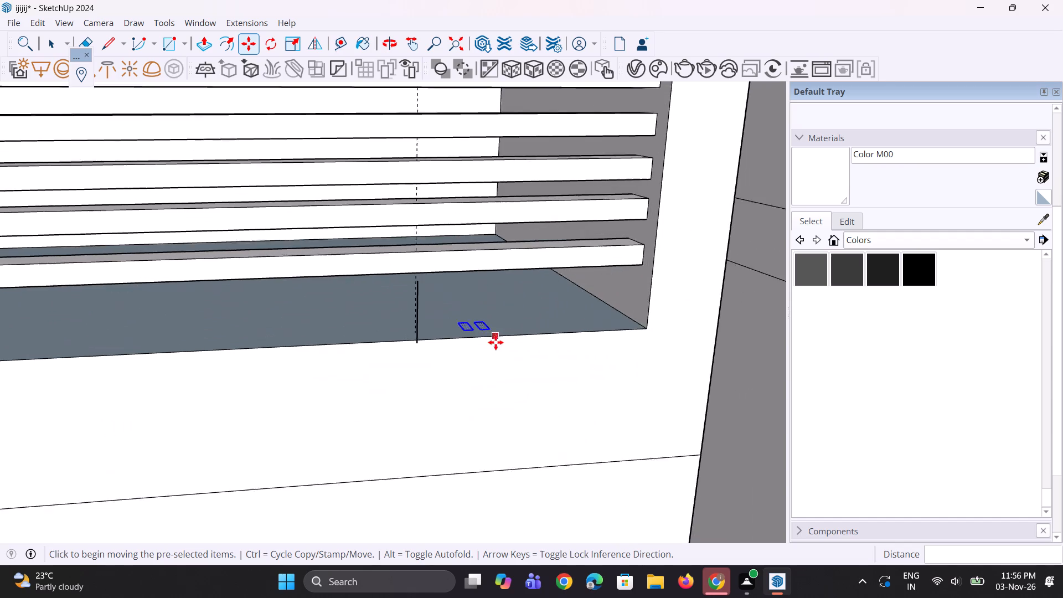
scroll(496, 342, up, 11)
middle_drag(462, 334, 452, 367)
scroll(456, 342, up, 2)
click(458, 314)
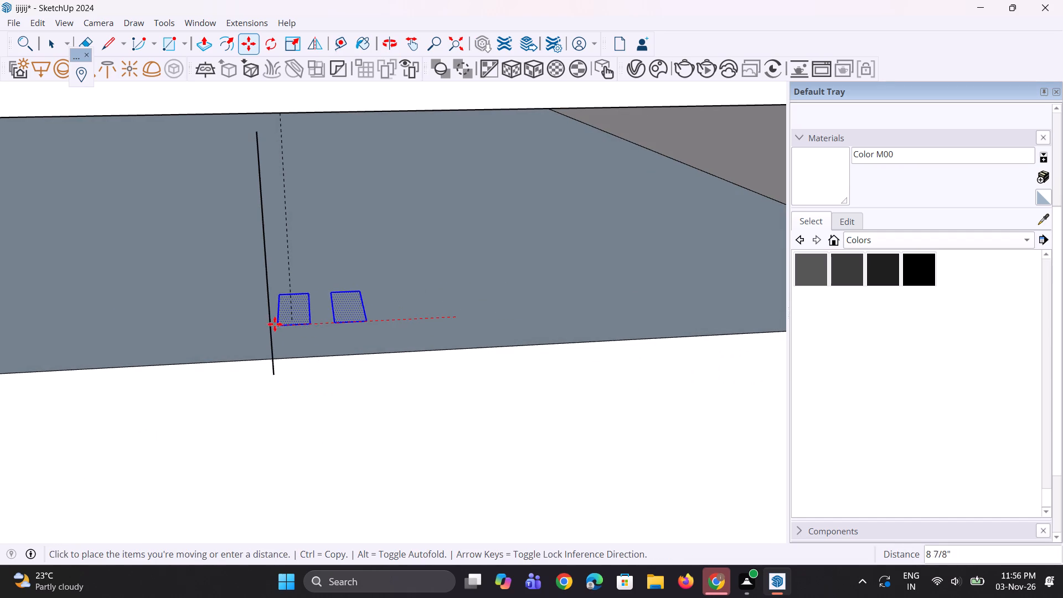
click(271, 324)
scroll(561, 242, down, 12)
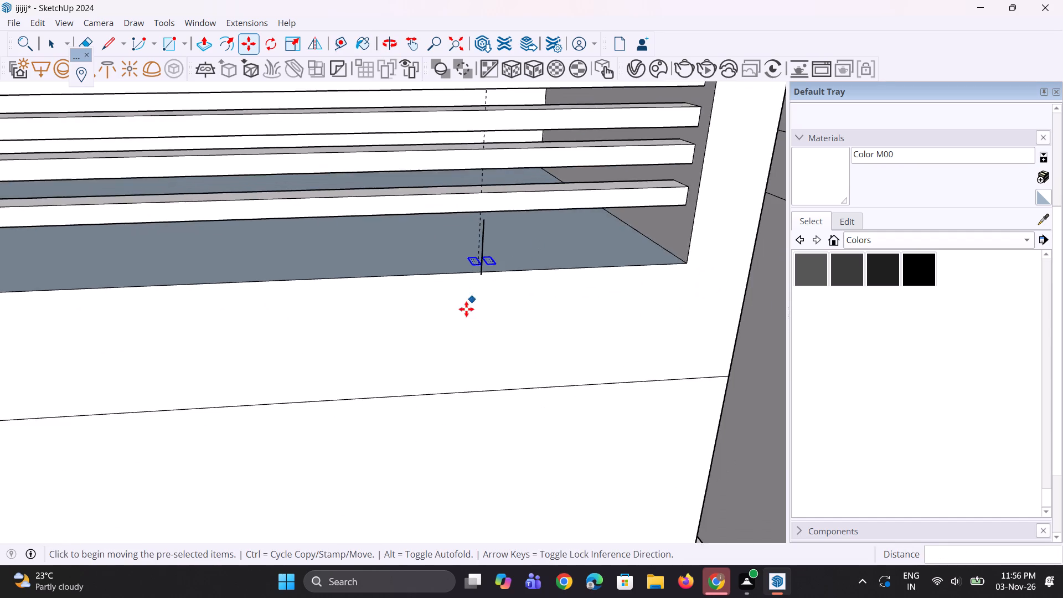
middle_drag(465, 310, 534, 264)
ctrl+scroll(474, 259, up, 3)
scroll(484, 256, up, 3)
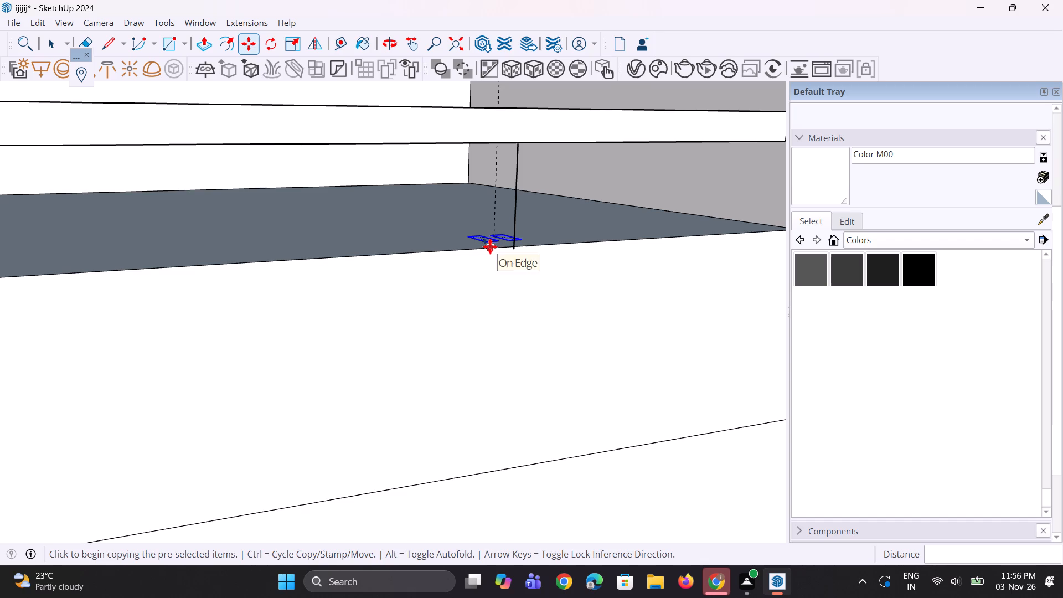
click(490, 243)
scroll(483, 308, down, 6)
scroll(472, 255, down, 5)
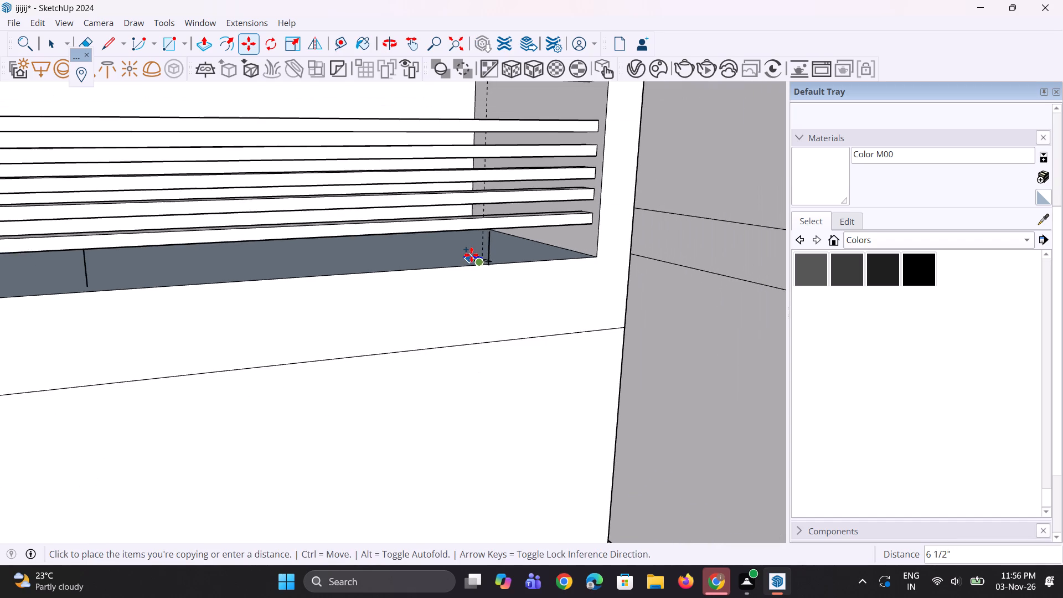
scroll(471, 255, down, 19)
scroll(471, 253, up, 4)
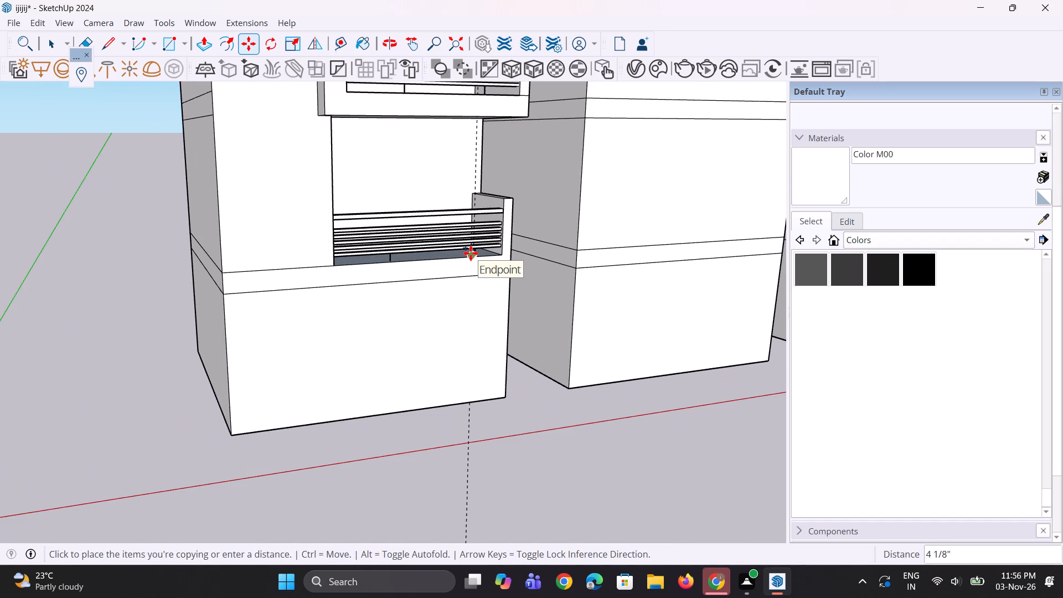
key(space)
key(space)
Erase the vertical line crossing the pair of rectangles in the compartment below the projecting frame.
middle_drag(529, 231, 505, 297)
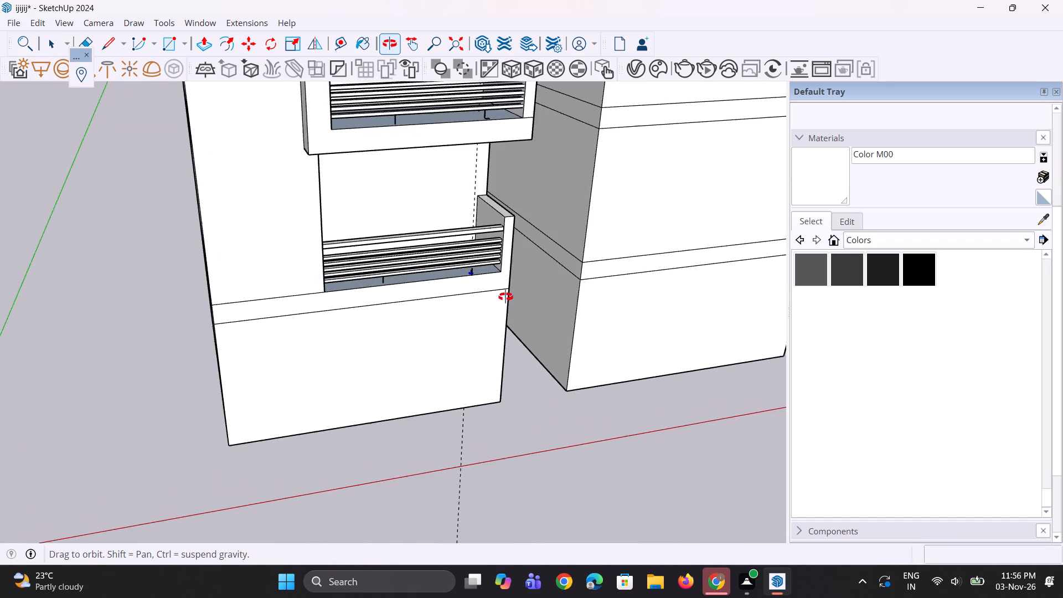
middle_drag(505, 297, 505, 298)
scroll(491, 279, up, 8)
scroll(453, 256, up, 15)
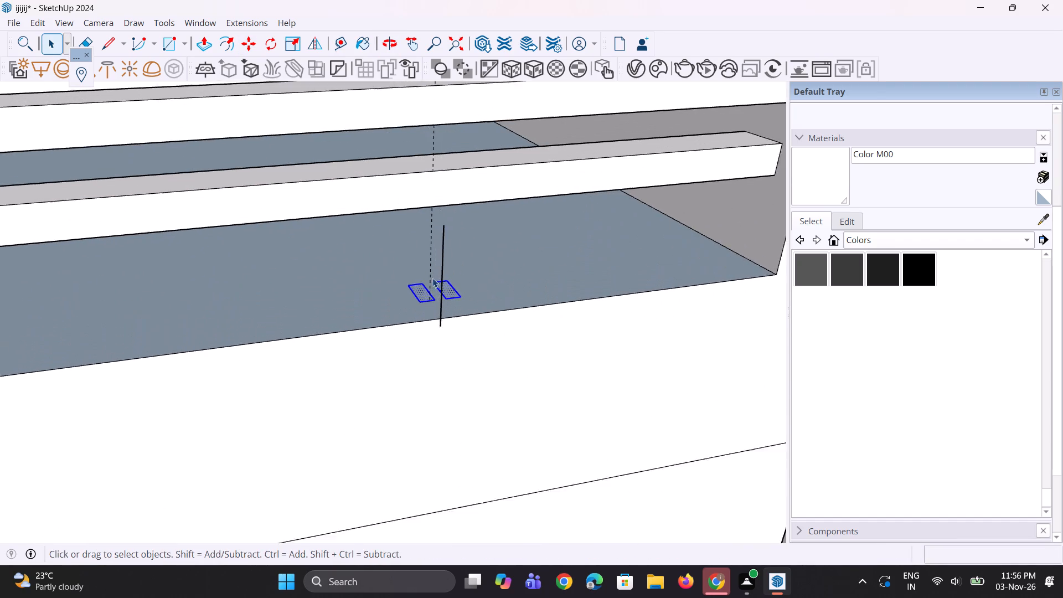
scroll(432, 278, up, 2)
key(e)
click(448, 252)
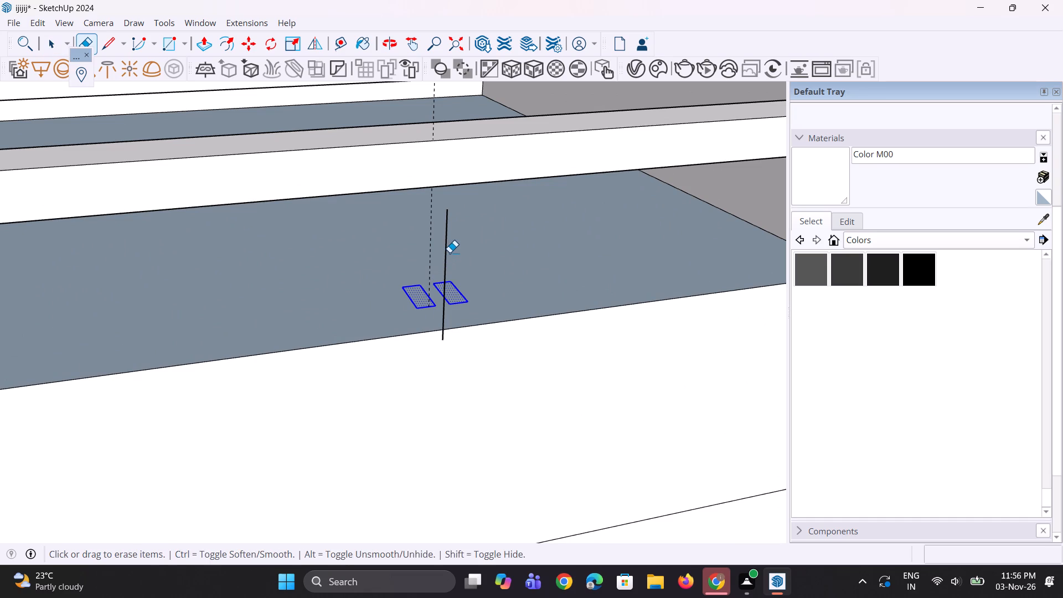
click(447, 252)
Copy the pair of rectangles about 9' 2" along the red axis to the other vertical line in the compartment below the projecting frame.
key(space)
key(space)
scroll(385, 302, up, 2)
scroll(439, 288, up, 3)
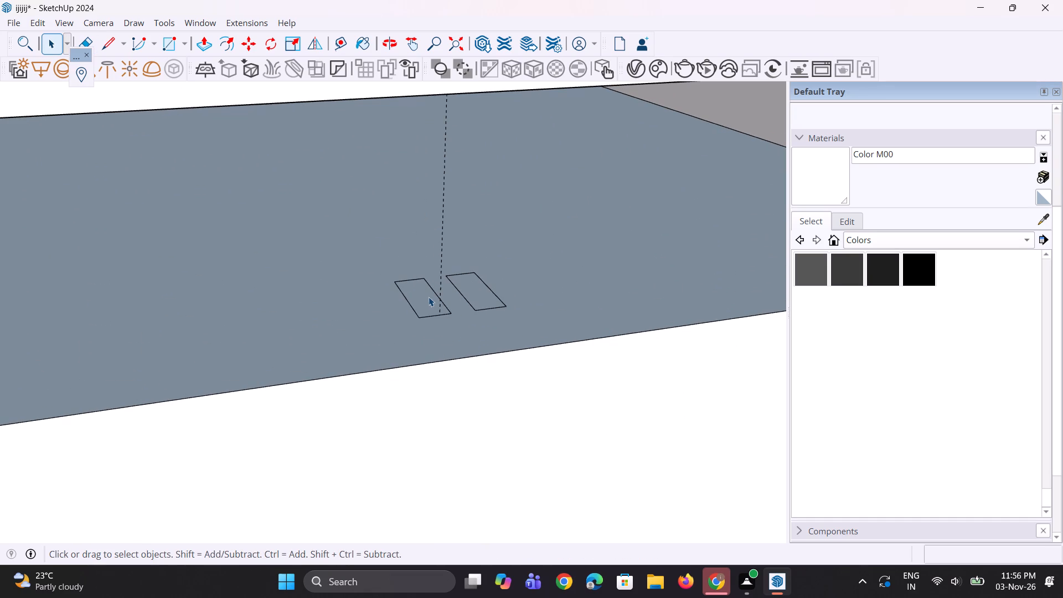
click(429, 297)
ctrl+click(467, 288)
scroll(510, 317, down, 5)
key(m)
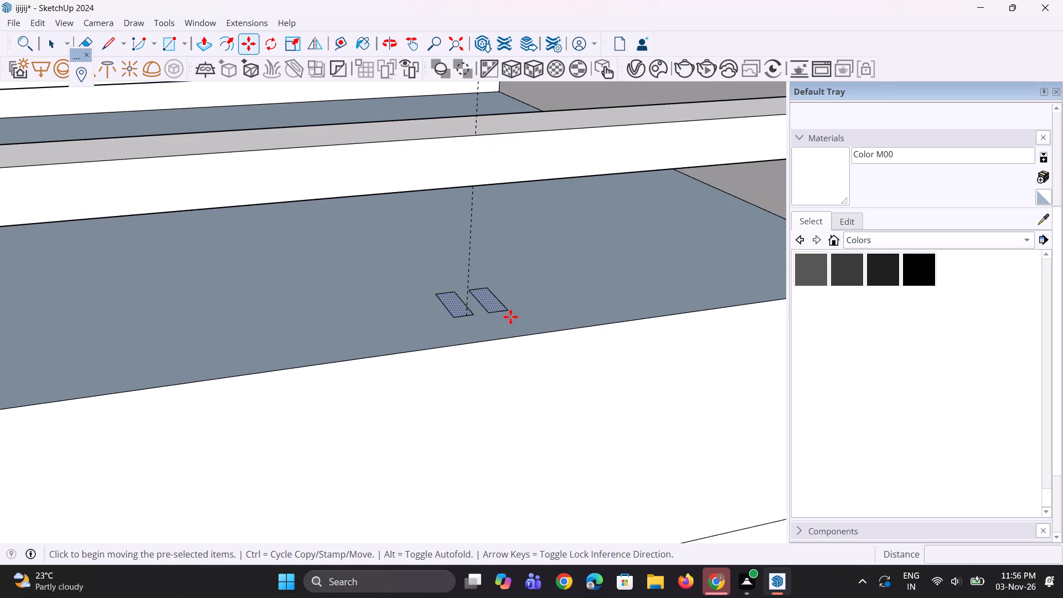
scroll(509, 317, up, 2)
click(509, 308)
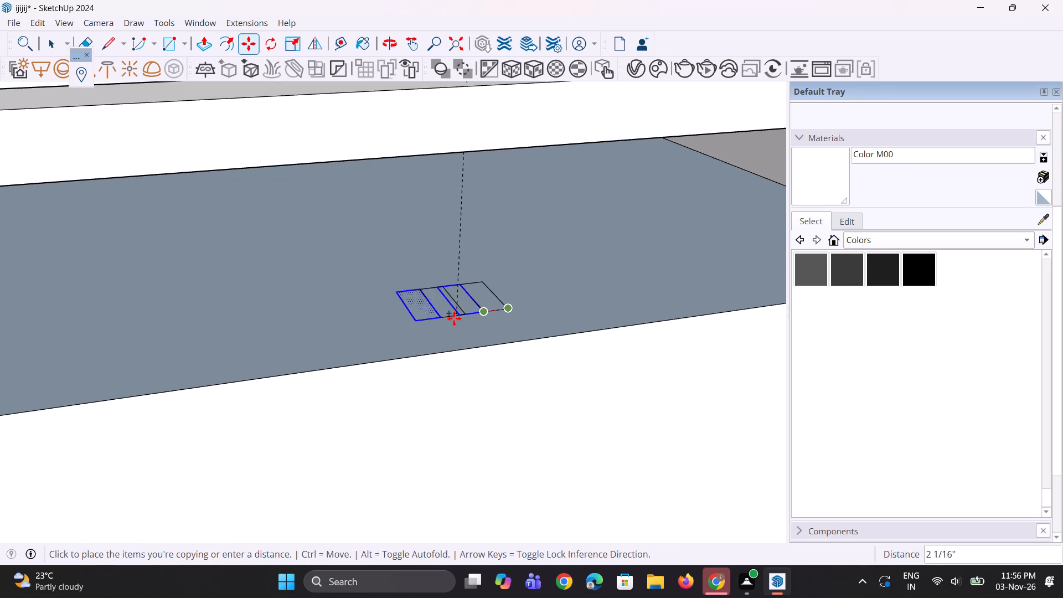
scroll(498, 315, down, 14)
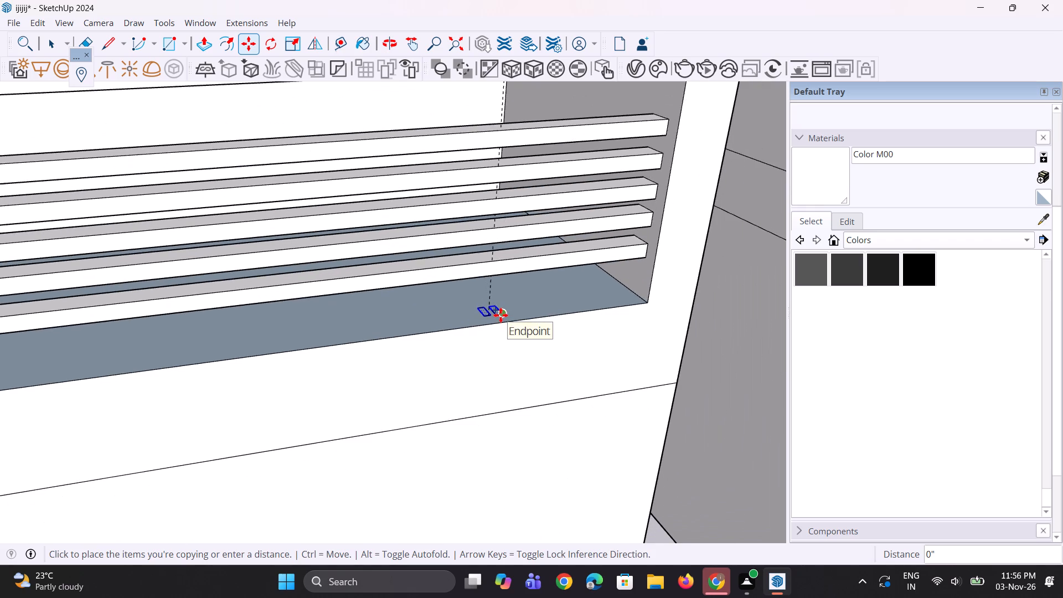
scroll(500, 315, down, 6)
scroll(296, 341, up, 7)
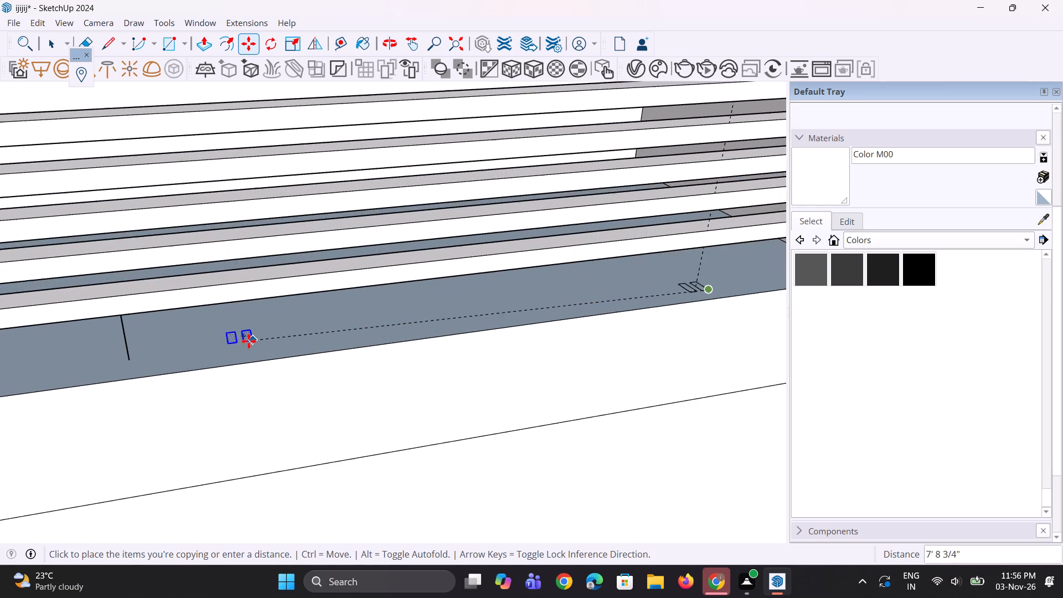
scroll(244, 343, up, 3)
scroll(157, 364, up, 1)
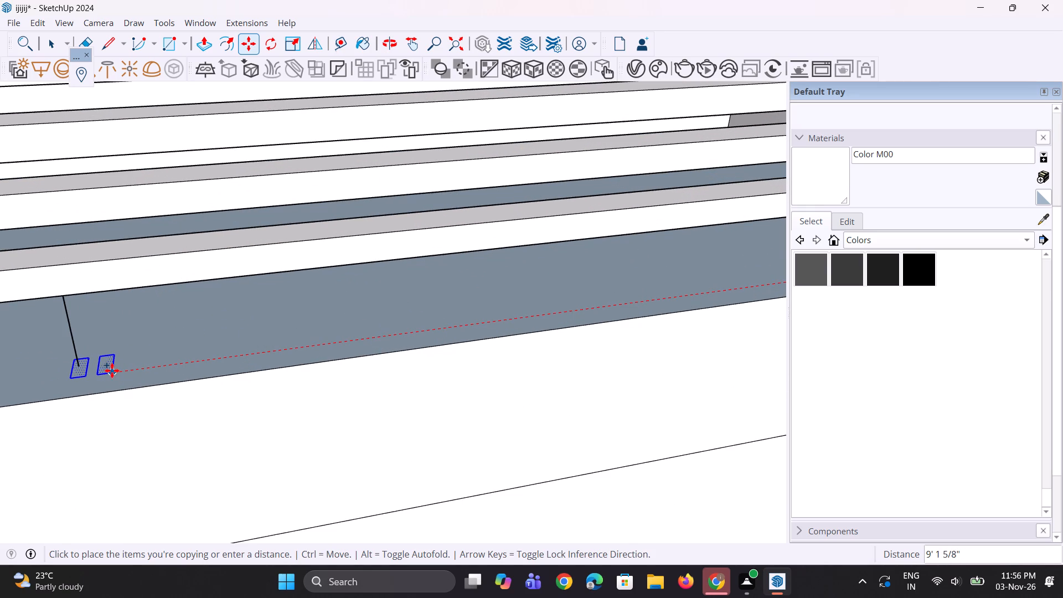
click(109, 370)
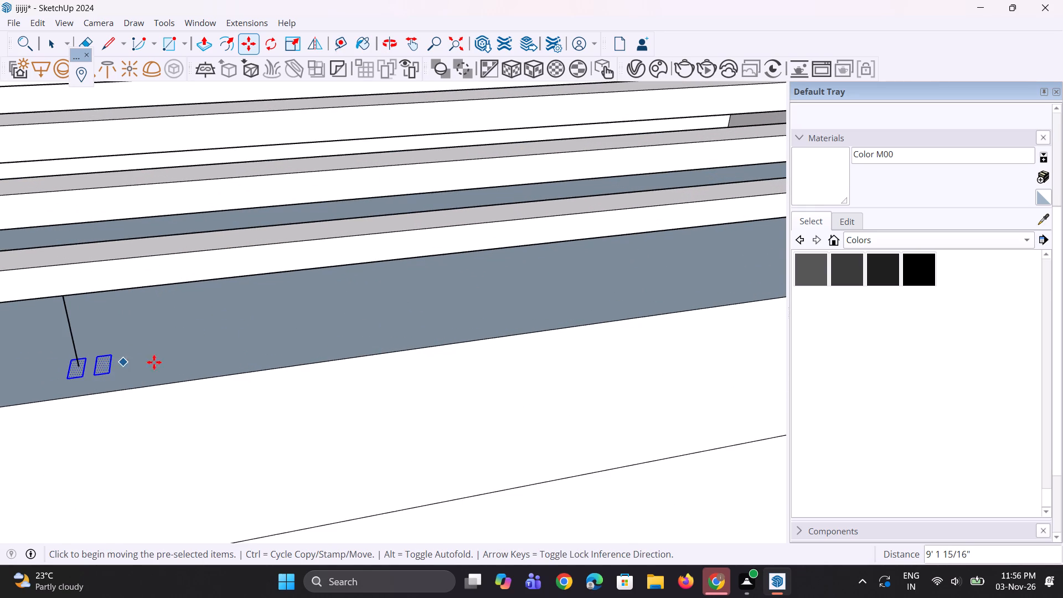
scroll(237, 364, down, 7)
scroll(294, 373, down, 12)
middle_drag(579, 316, 598, 395)
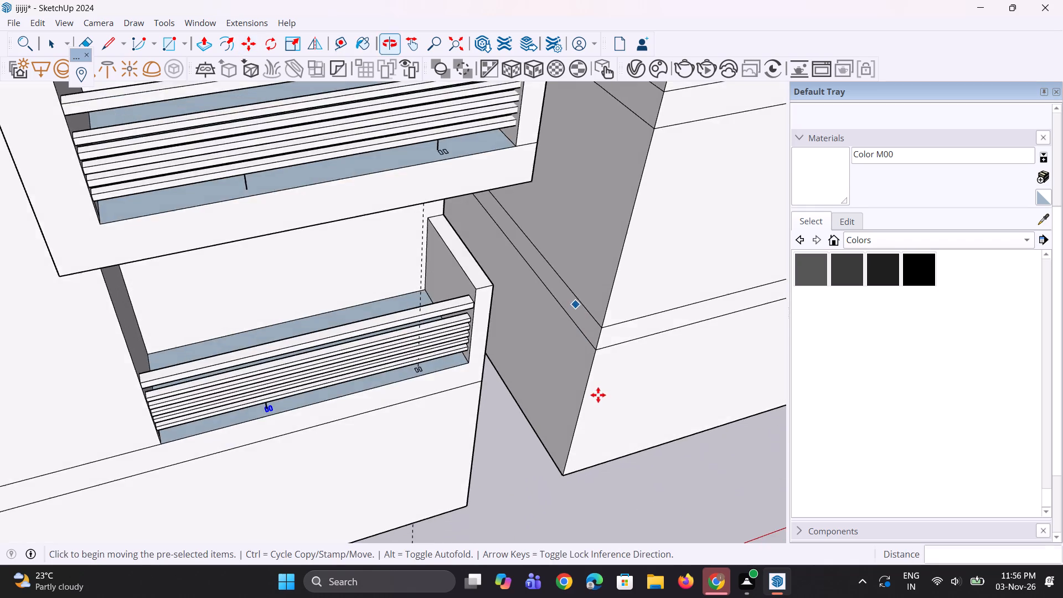
scroll(598, 395, down, 6)
key(space)
Copy the pair of rectangles in the projecting frame's lowest compartment about 8' 7" along the red axis to its other vertical line.
scroll(544, 268, up, 3)
key(space)
scroll(512, 282, up, 7)
key(space)
scroll(519, 293, up, 4)
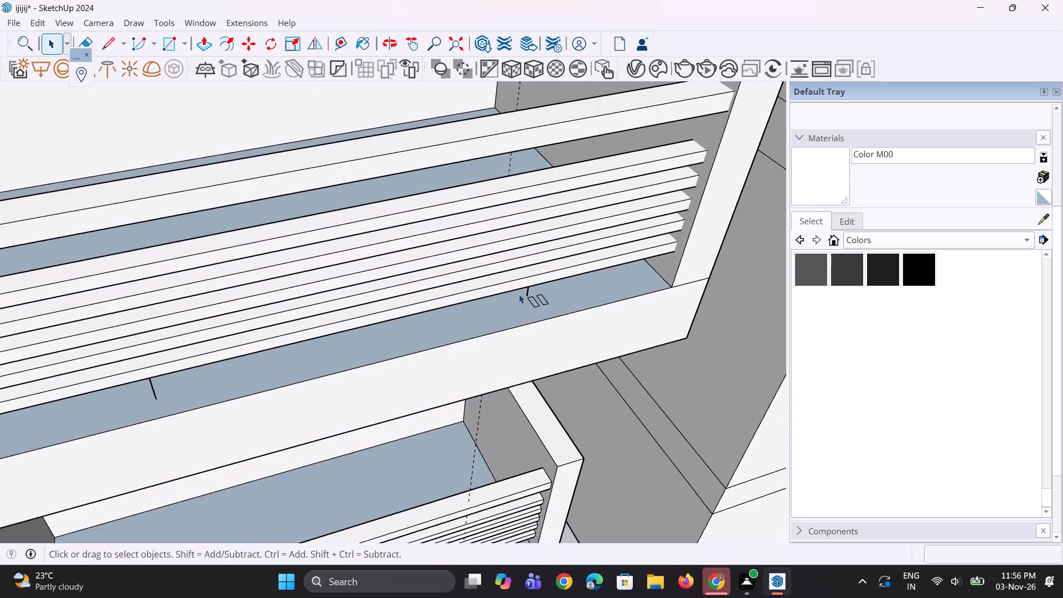
scroll(523, 303, up, 8)
click(539, 298)
scroll(558, 286, up, 4)
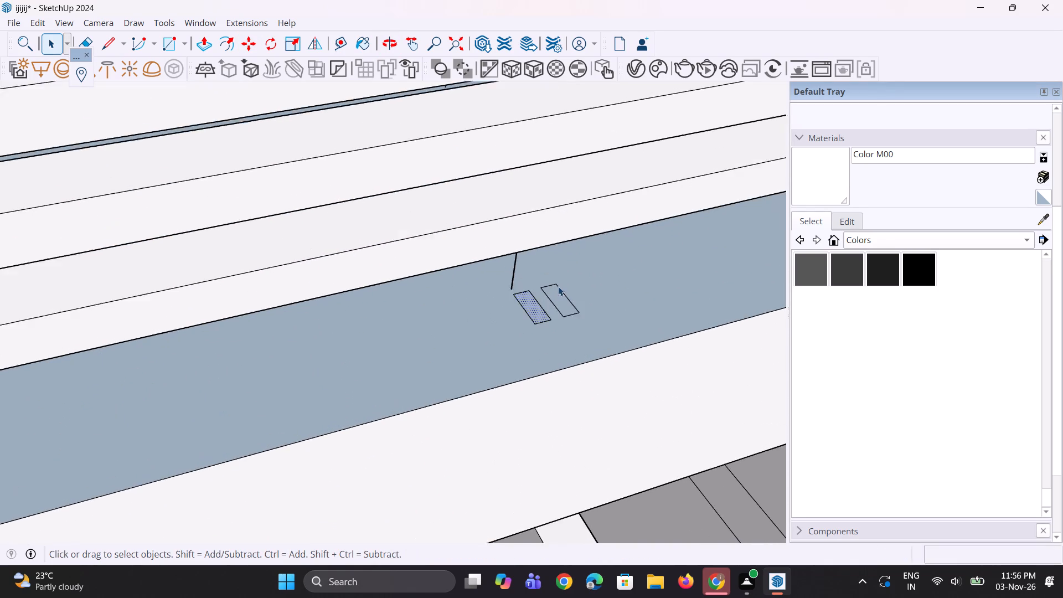
scroll(554, 297, up, 7)
ctrl+click(556, 300)
scroll(567, 304, down, 6)
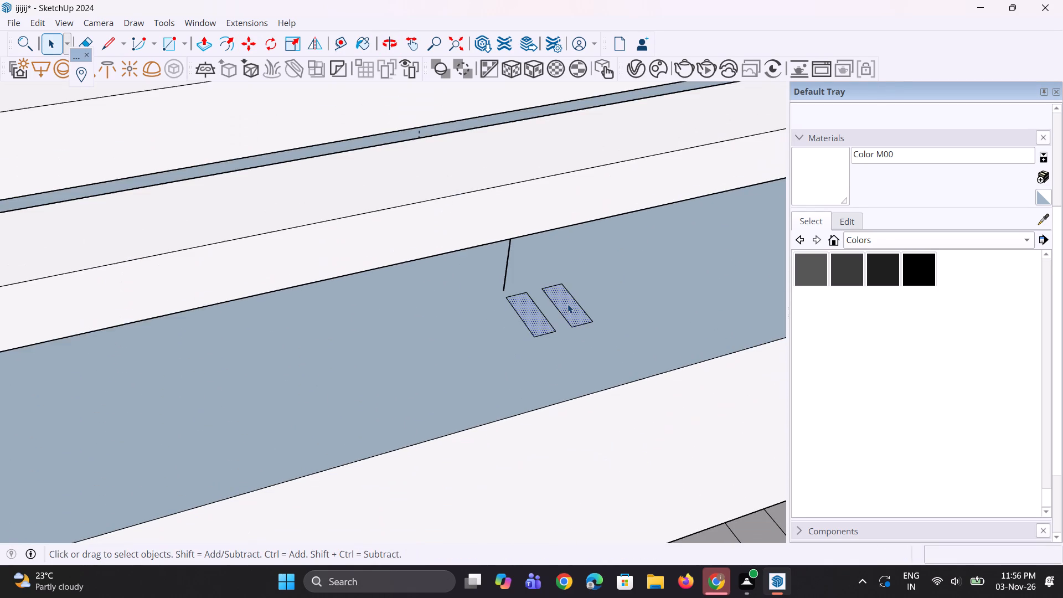
key(m)
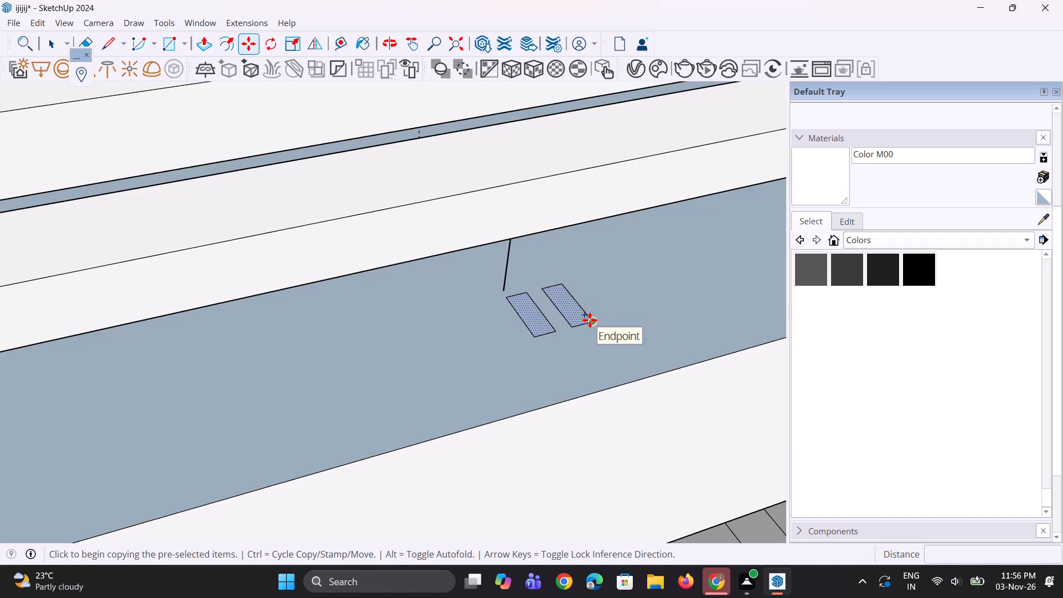
click(590, 320)
scroll(534, 329, down, 18)
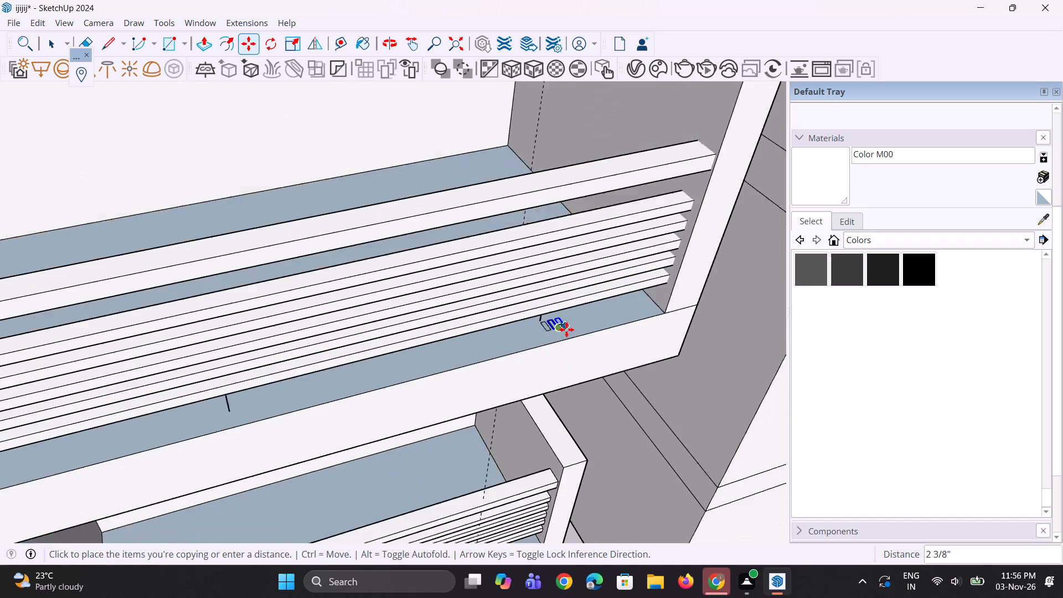
scroll(570, 328, down, 5)
scroll(311, 386, up, 4)
scroll(417, 399, up, 10)
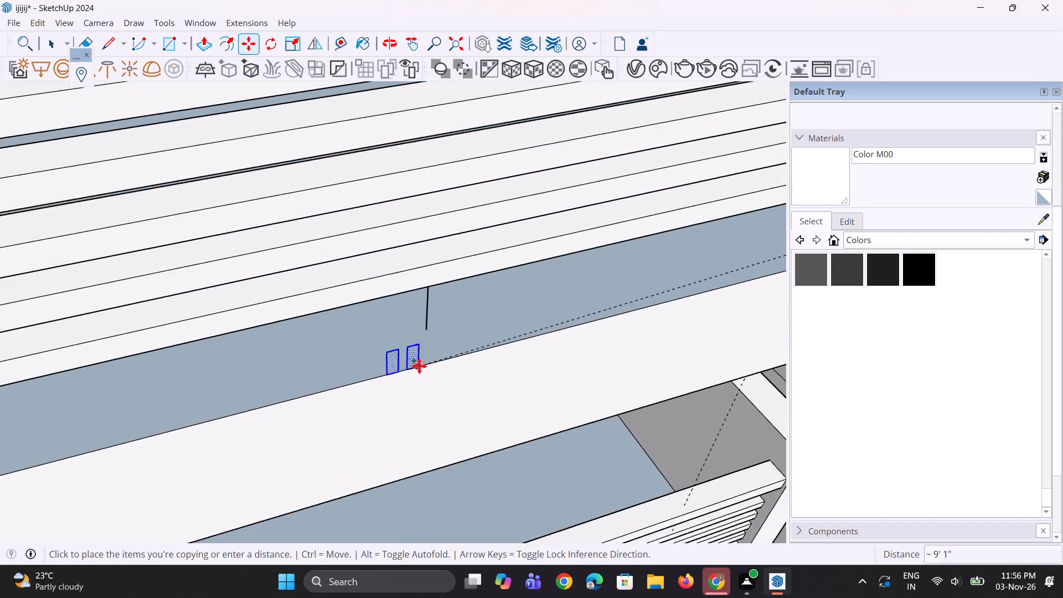
scroll(436, 346, up, 7)
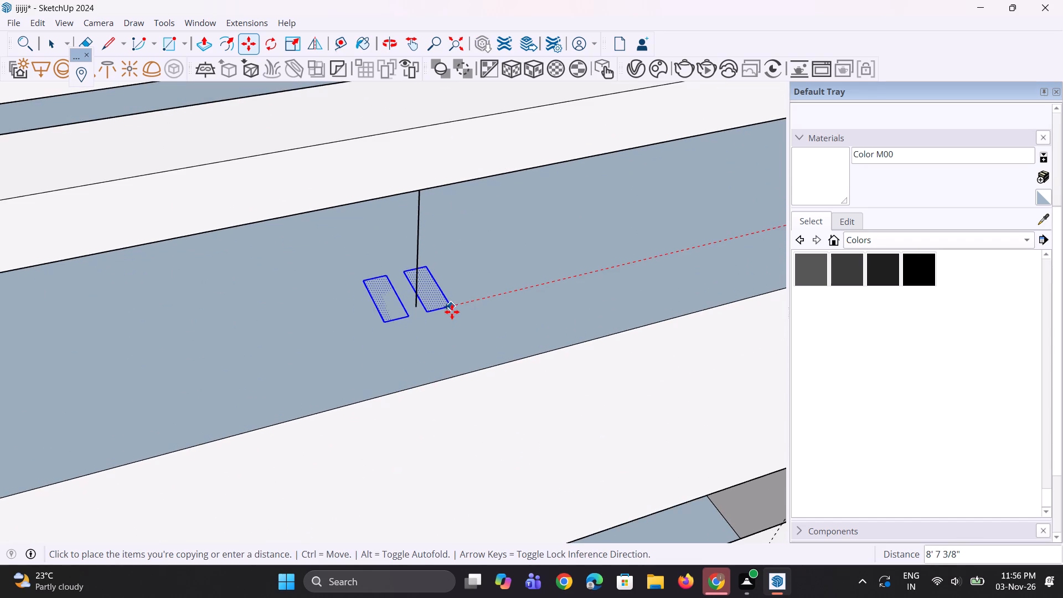
click(452, 312)
scroll(462, 317, down, 12)
scroll(410, 349, down, 3)
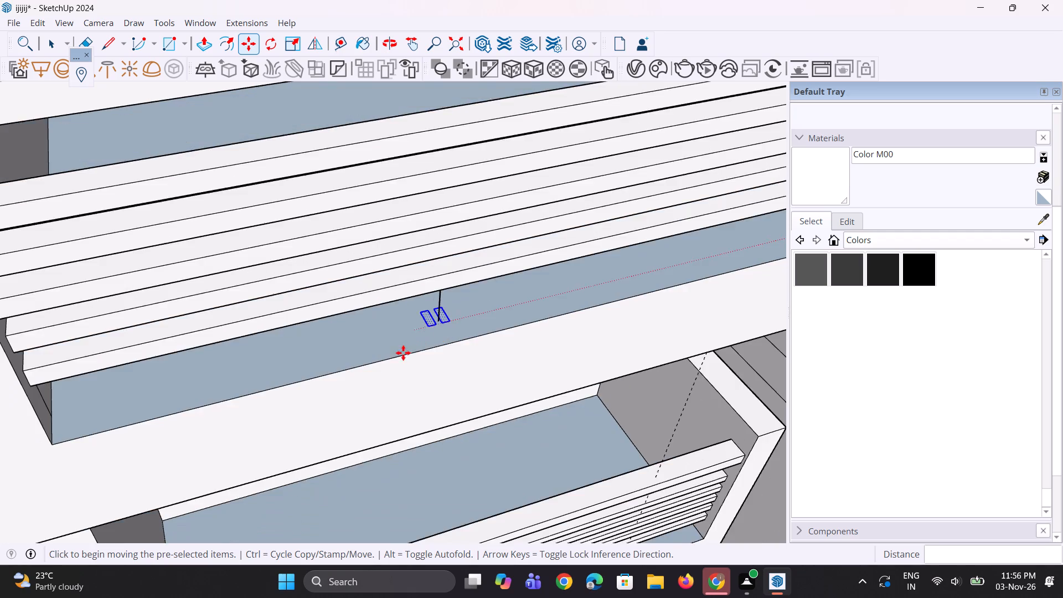
scroll(403, 353, down, 11)
key(space)
scroll(414, 339, down, 7)
key(space)
key(space)
key(space)
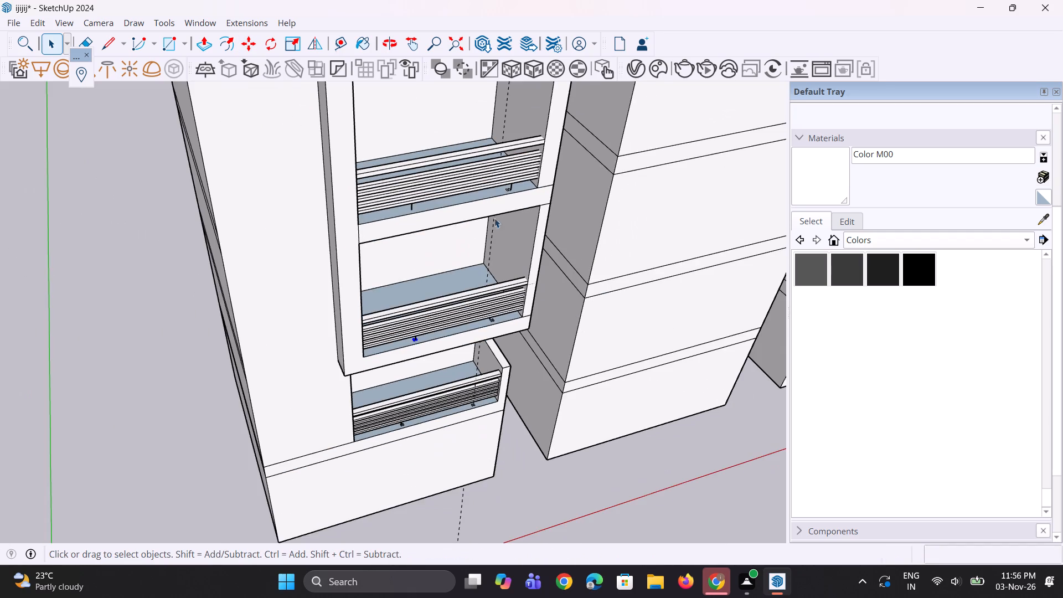
Copy the pair of rectangles in the frame's second compartment from the bottom about 9' 4" to the other vertical line under its rails.
scroll(532, 163, up, 3)
scroll(500, 192, up, 18)
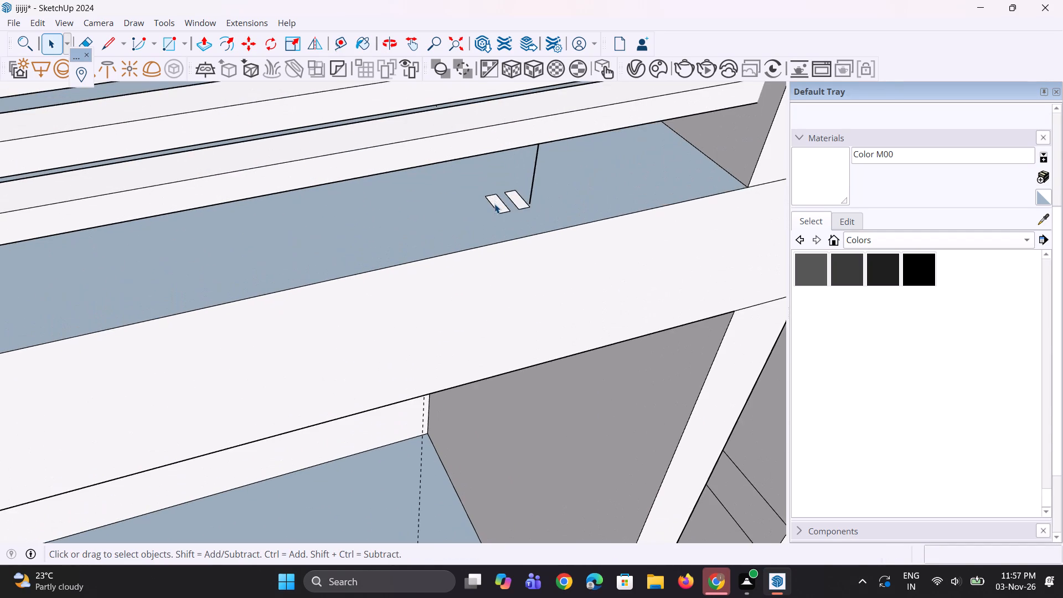
click(494, 204)
scroll(510, 198, up, 4)
ctrl+scroll(510, 199, up, 3)
ctrl+click(525, 204)
scroll(504, 218, up, 2)
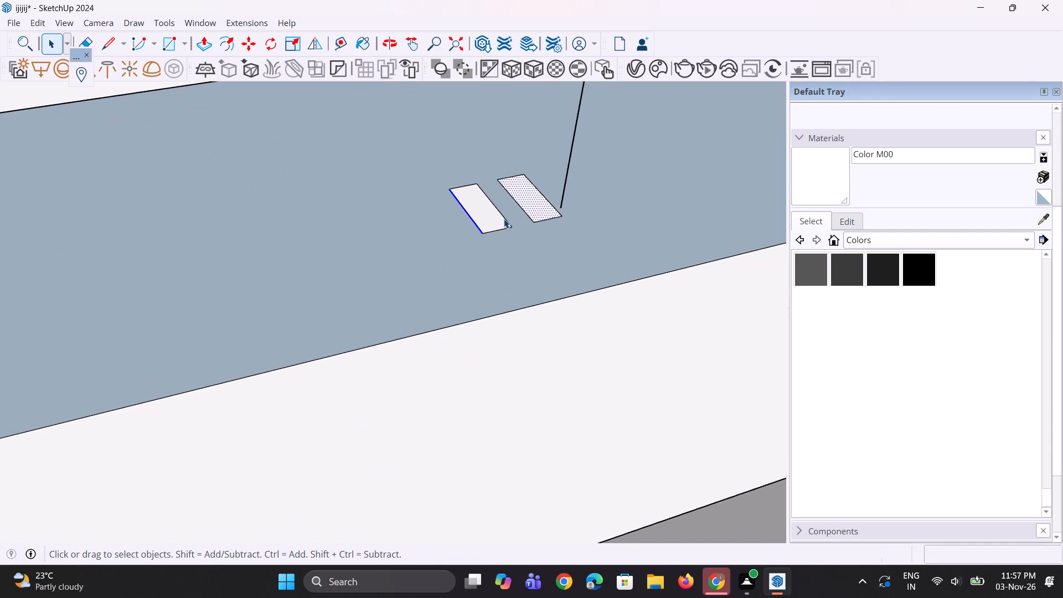
scroll(504, 219, up, 2)
ctrl+click(486, 219)
double_click(479, 218)
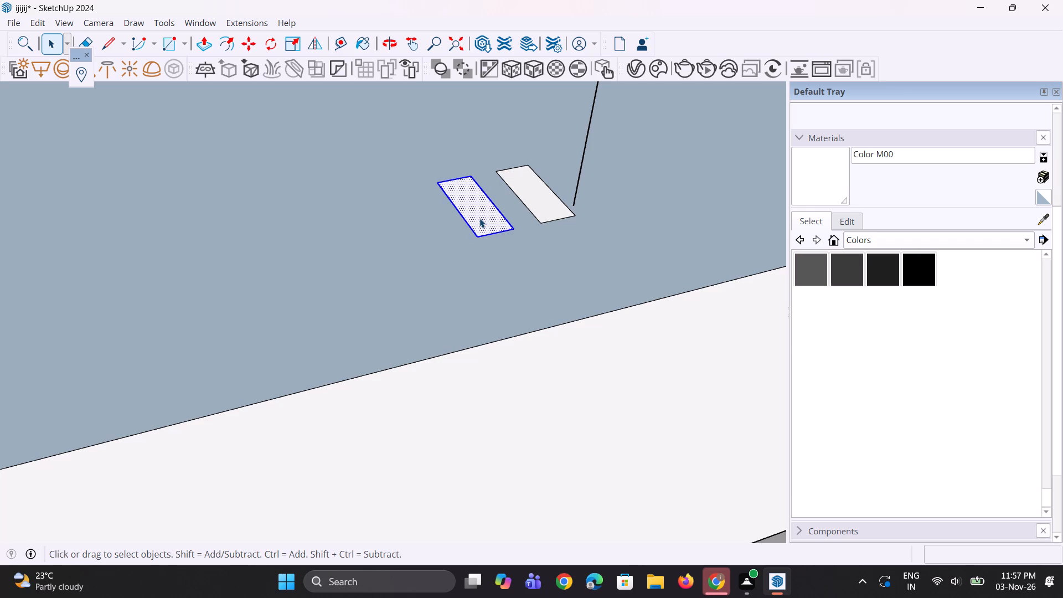
scroll(523, 197, up, 2)
click(471, 225)
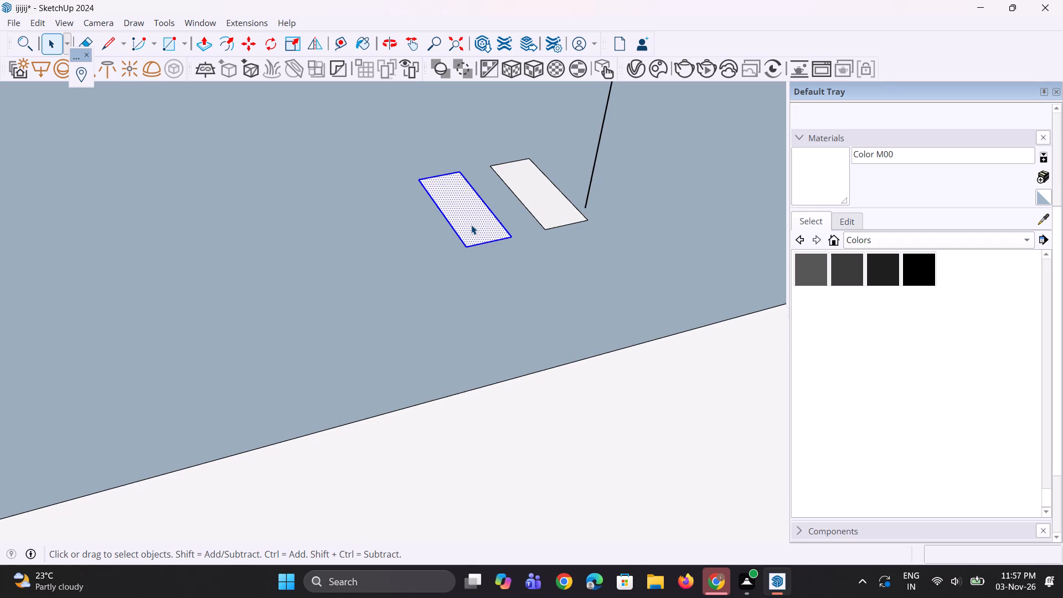
ctrl+click(542, 197)
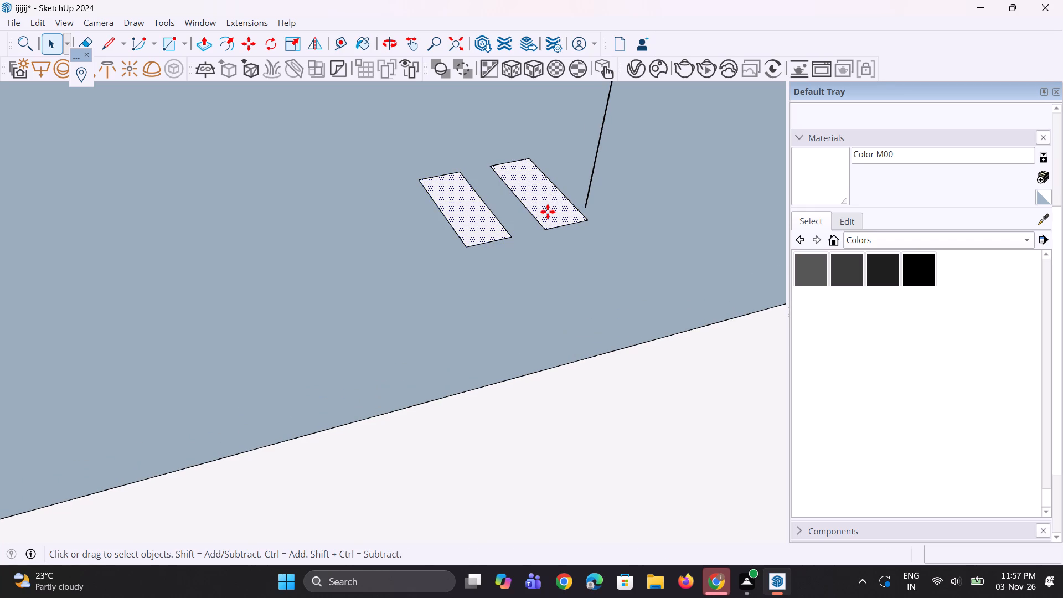
key(m)
click(548, 212)
scroll(472, 237, down, 3)
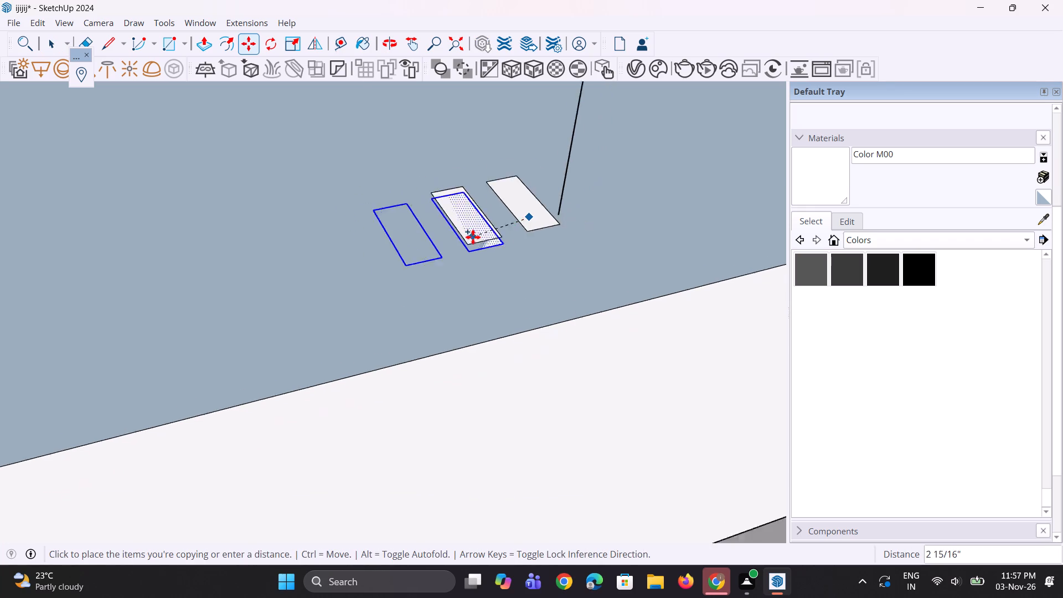
scroll(473, 237, down, 20)
scroll(473, 239, down, 5)
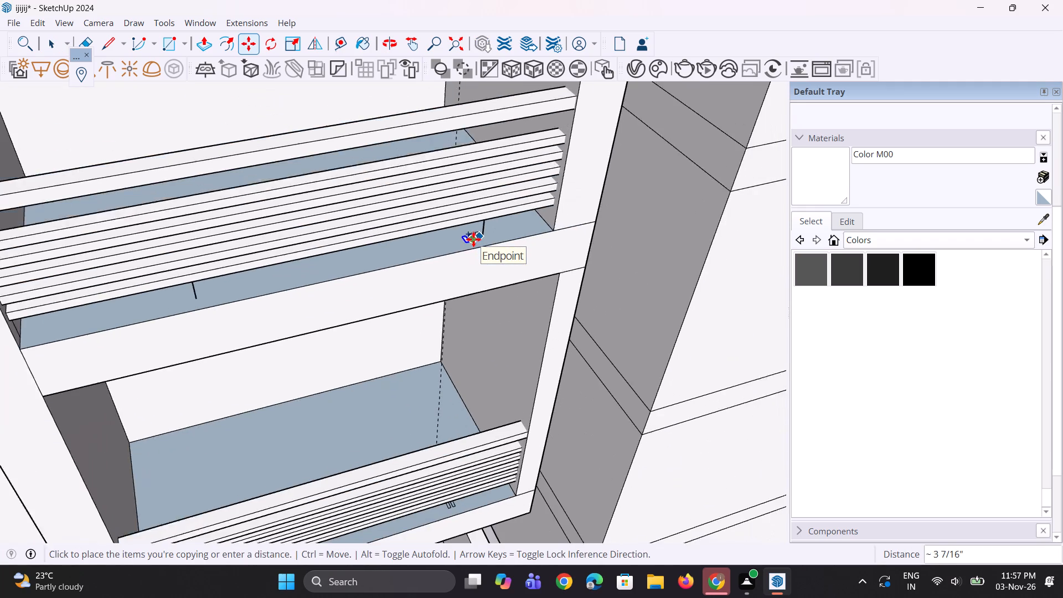
scroll(229, 272, up, 10)
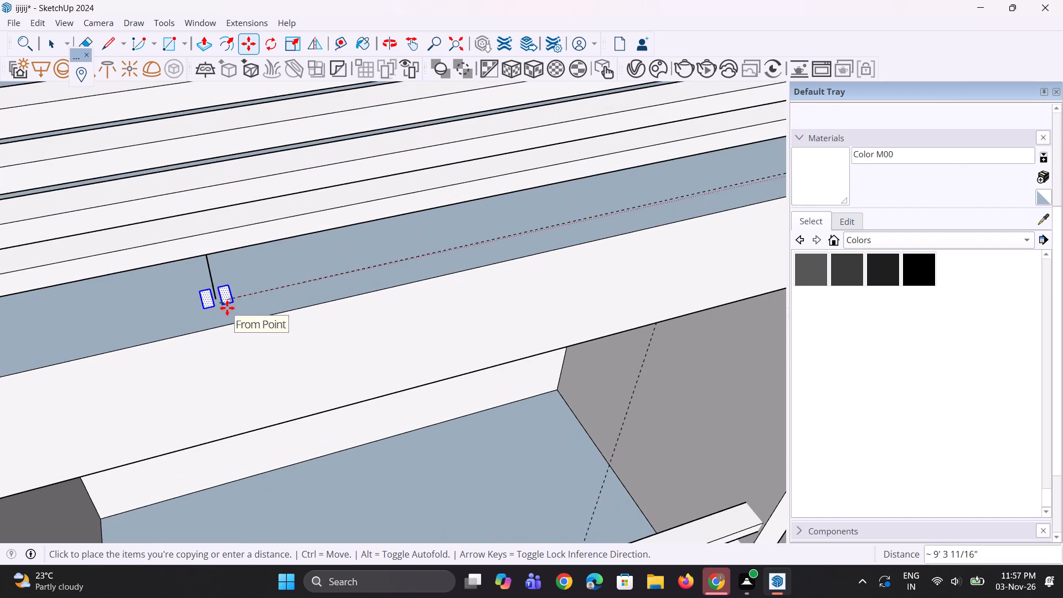
click(226, 297)
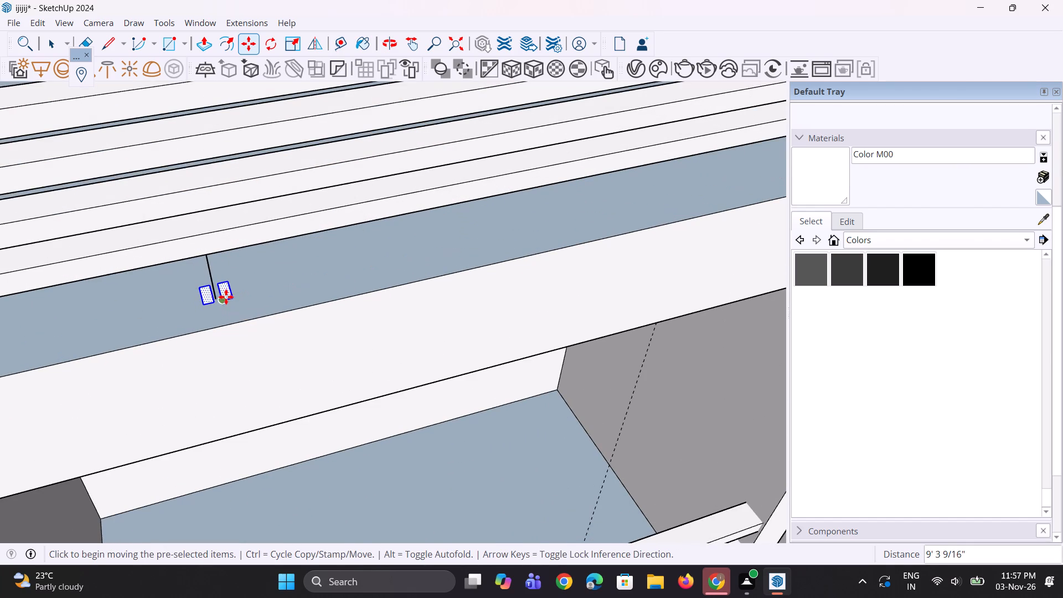
scroll(274, 291, down, 13)
key(space)
scroll(269, 296, down, 5)
key(space)
key(space)
scroll(269, 296, down, 5)
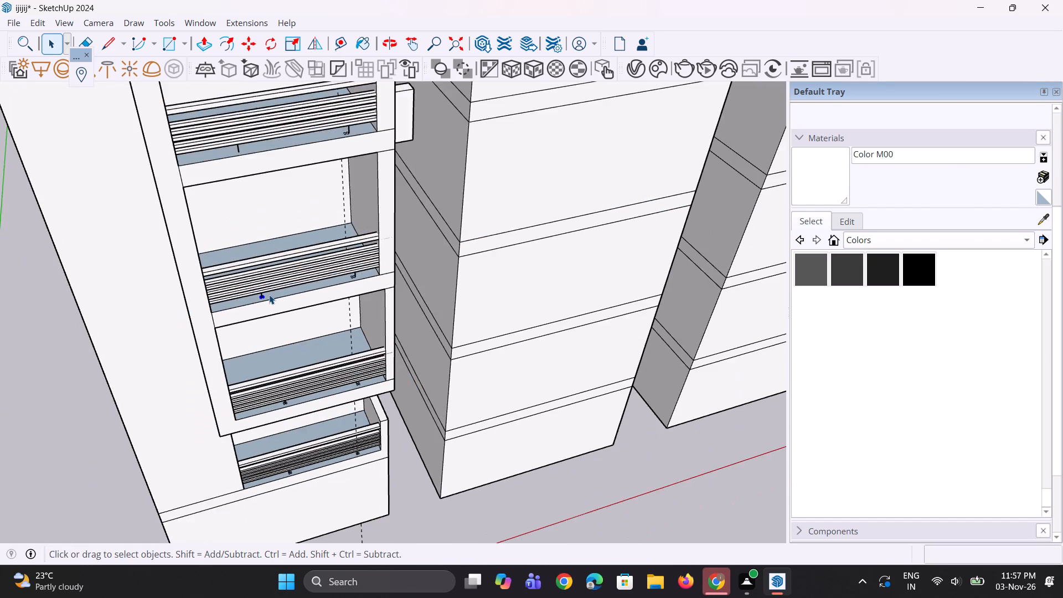
key(space)
key(space)
scroll(269, 295, down, 5)
key(space)
Copy the pair of rectangles in the frame's third compartment from the bottom about 9' 3" along the red axis to its other vertical line.
scroll(296, 184, up, 15)
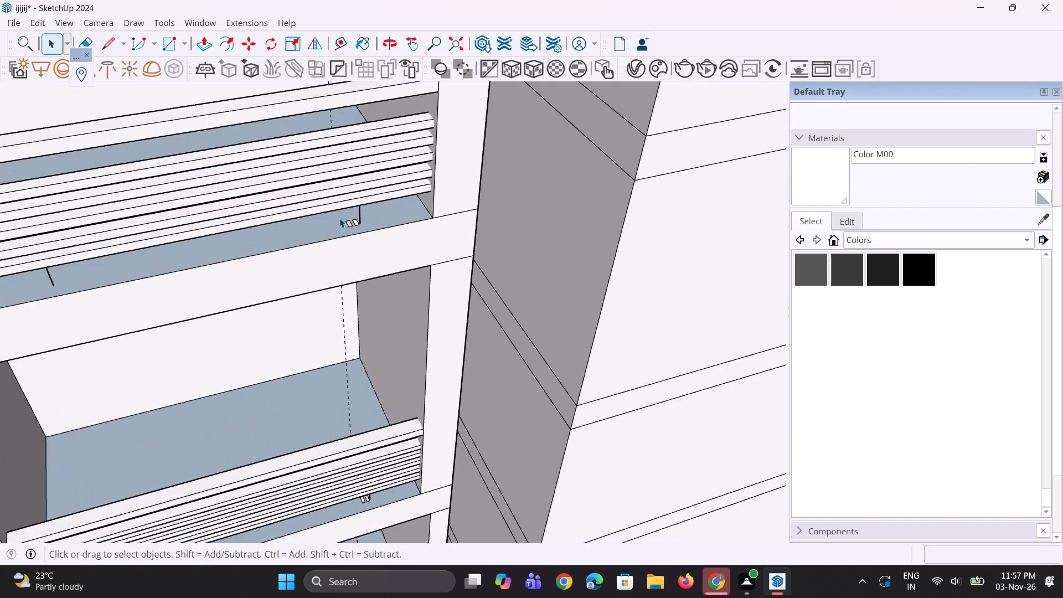
scroll(347, 225, up, 17)
click(334, 226)
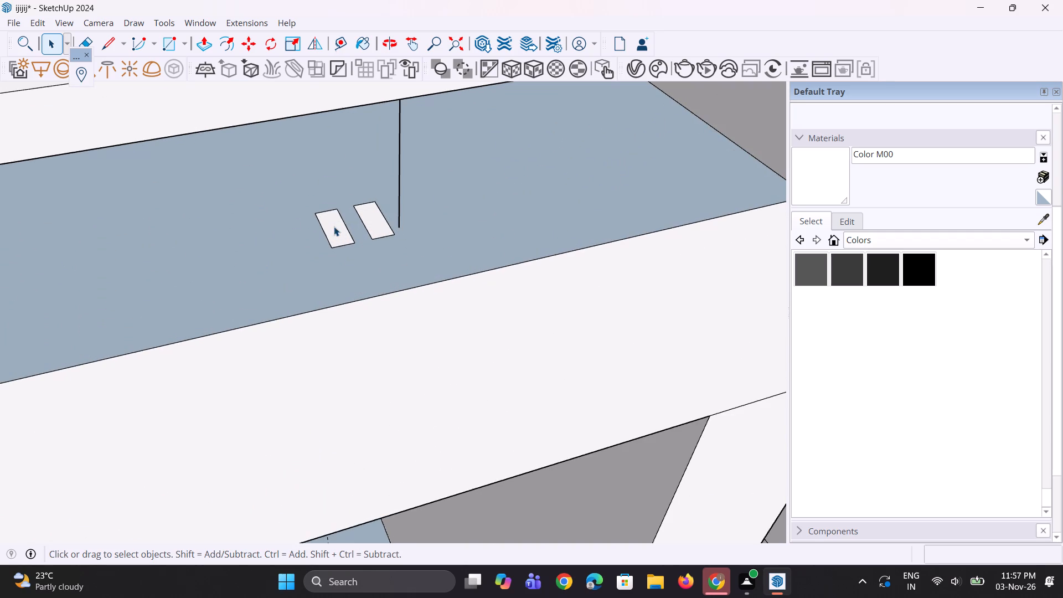
ctrl+click(373, 226)
key(m)
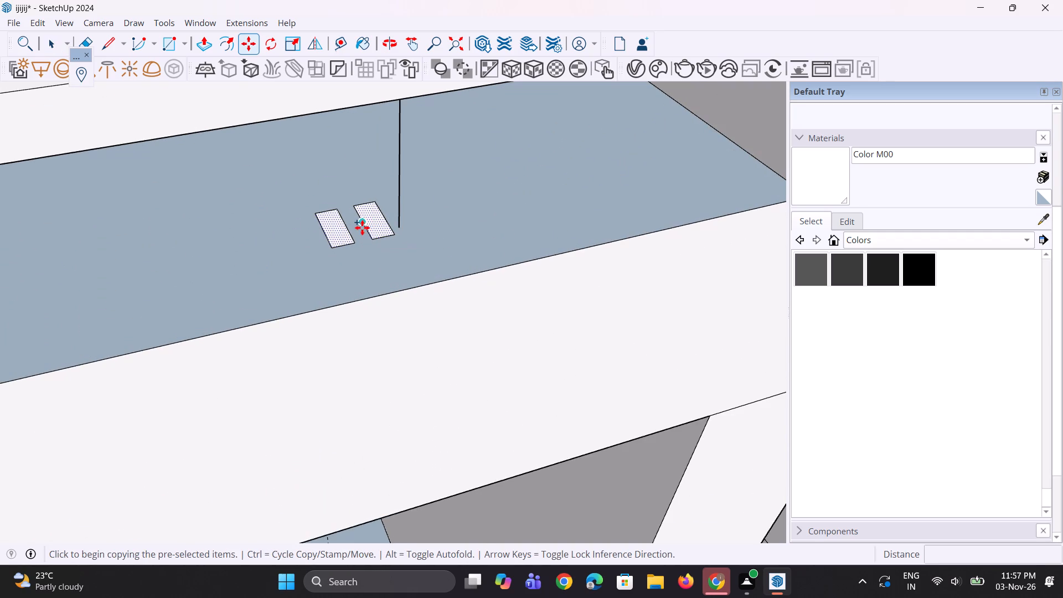
click(362, 228)
scroll(291, 228, down, 13)
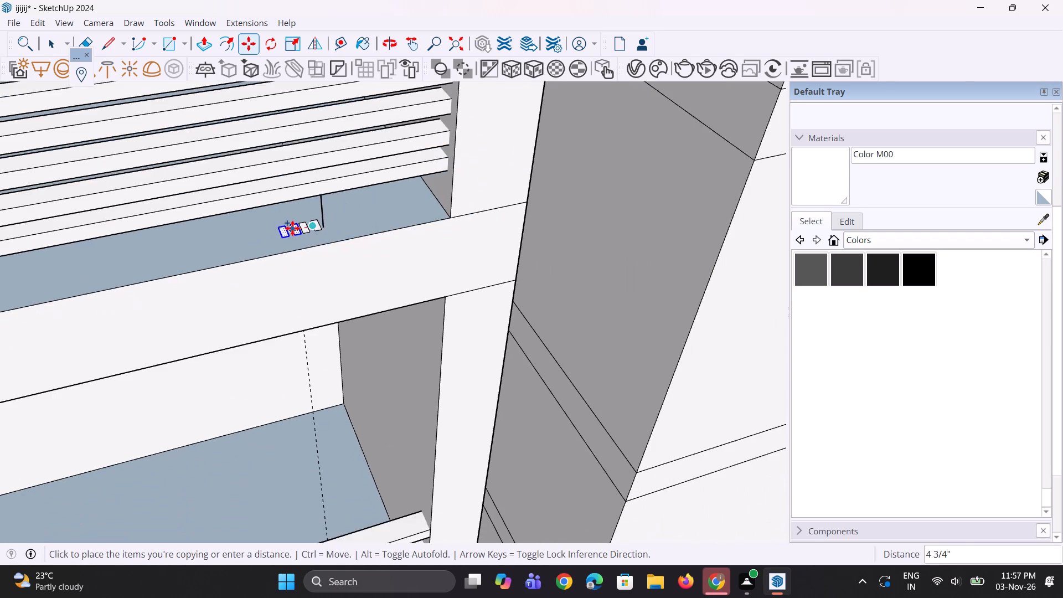
scroll(292, 228, down, 12)
scroll(241, 233, up, 5)
scroll(130, 255, up, 4)
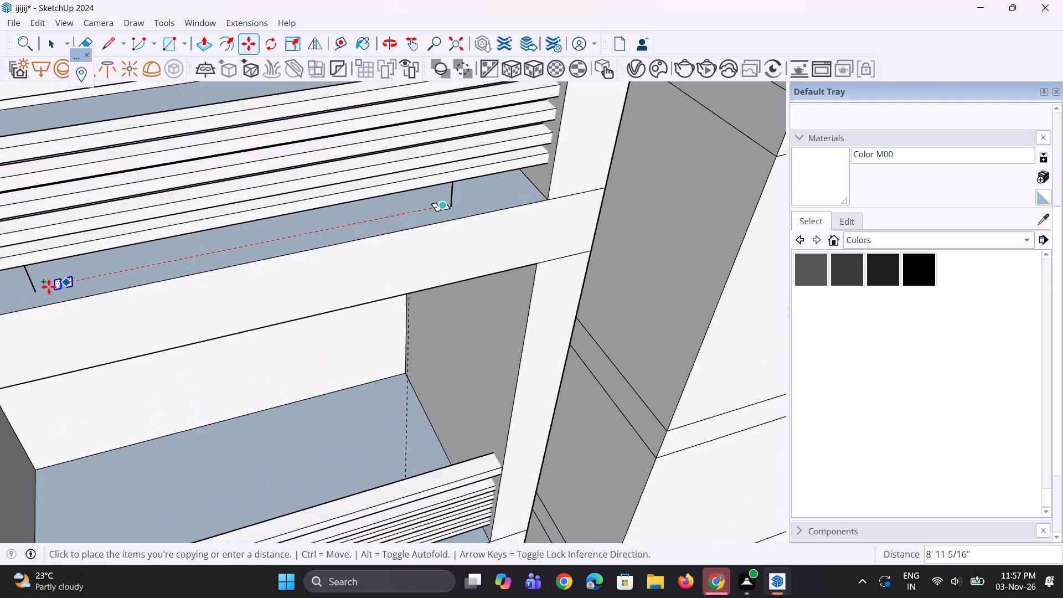
scroll(41, 291, up, 8)
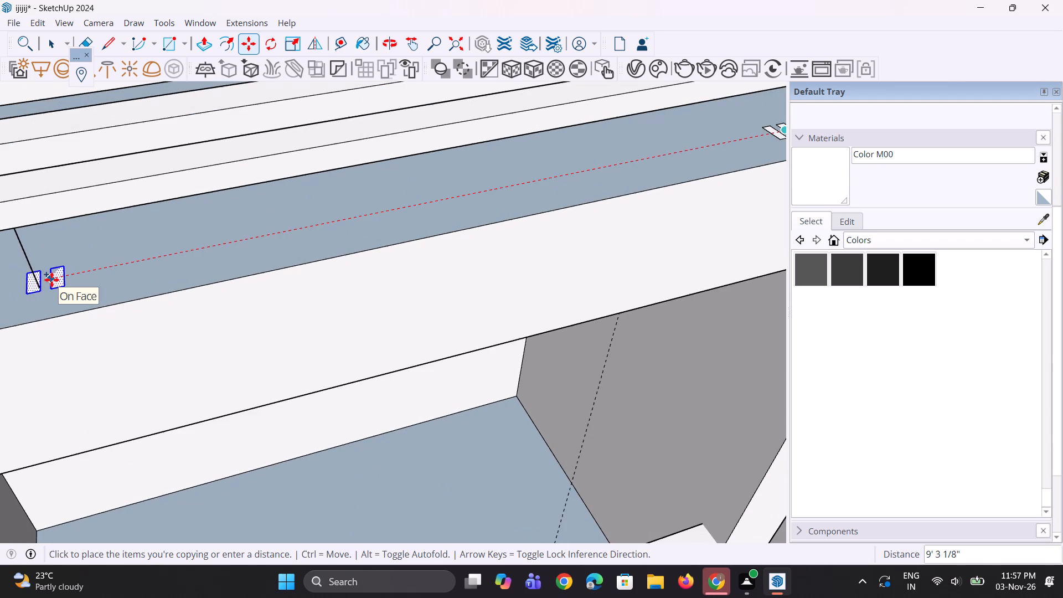
click(47, 279)
middle_drag(113, 244, 173, 180)
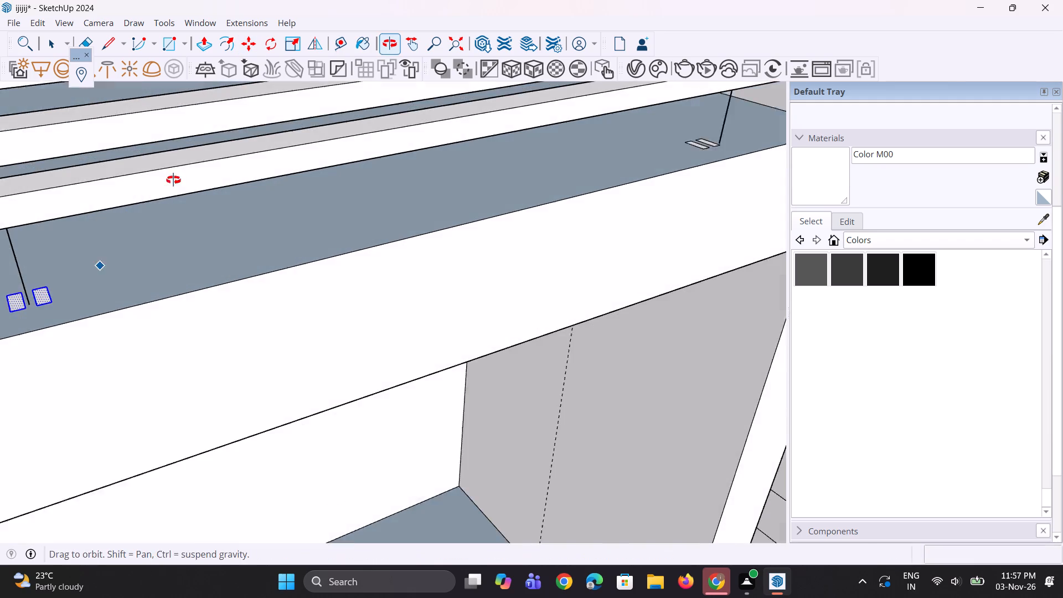
middle_drag(173, 180, 176, 178)
key(space)
scroll(250, 249, down, 5)
key(space)
middle_drag(240, 279, 256, 194)
scroll(406, 285, down, 6)
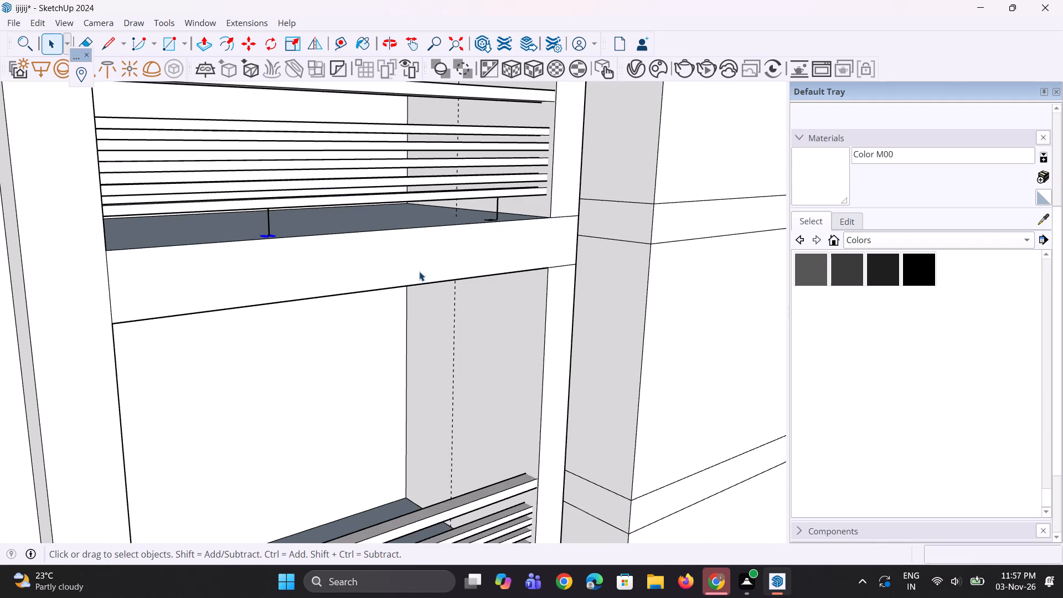
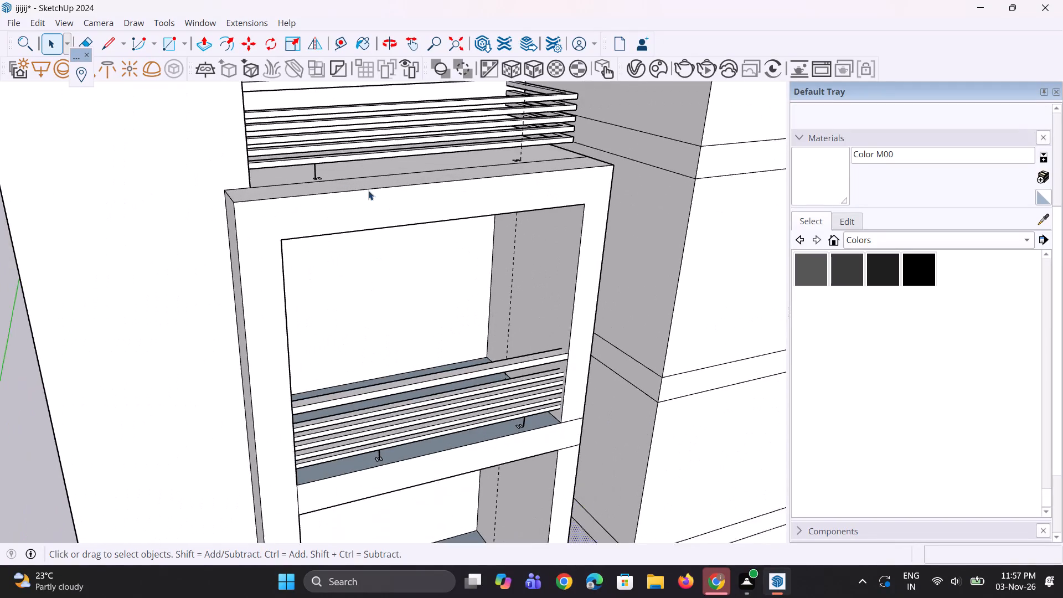
Erase the short vertical line standing on the first pair of rectangles on top of the projecting frame.
scroll(351, 190, up, 4)
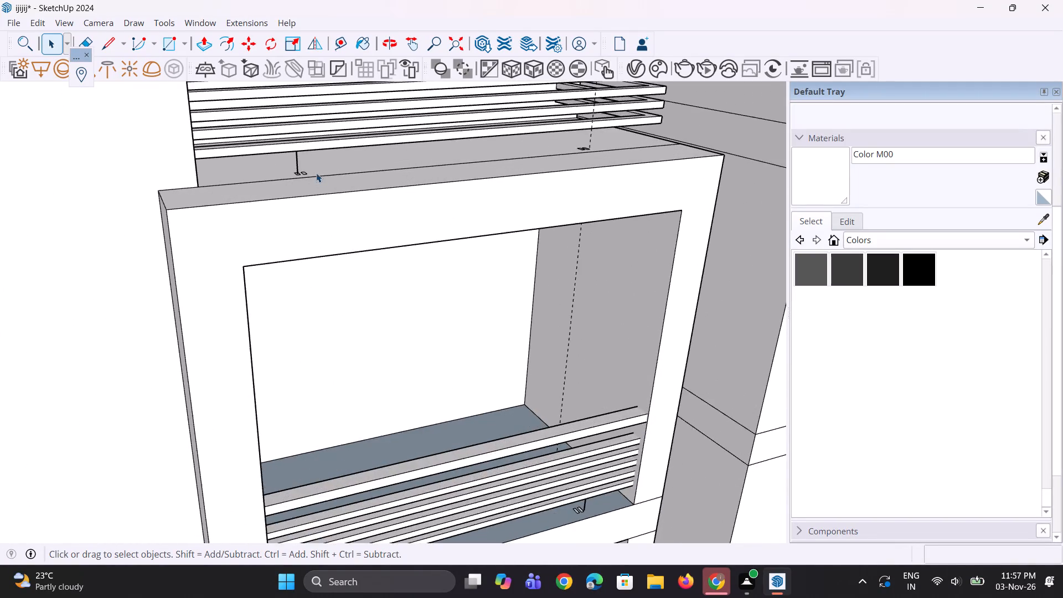
scroll(316, 173, up, 5)
scroll(235, 143, up, 6)
key(e)
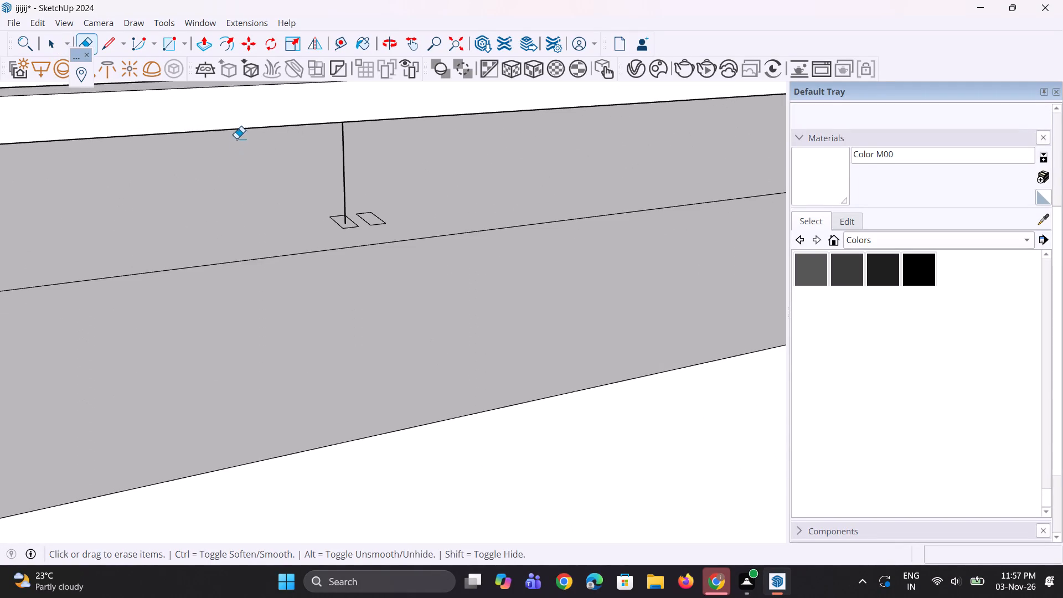
click(340, 172)
drag(344, 172, 346, 172)
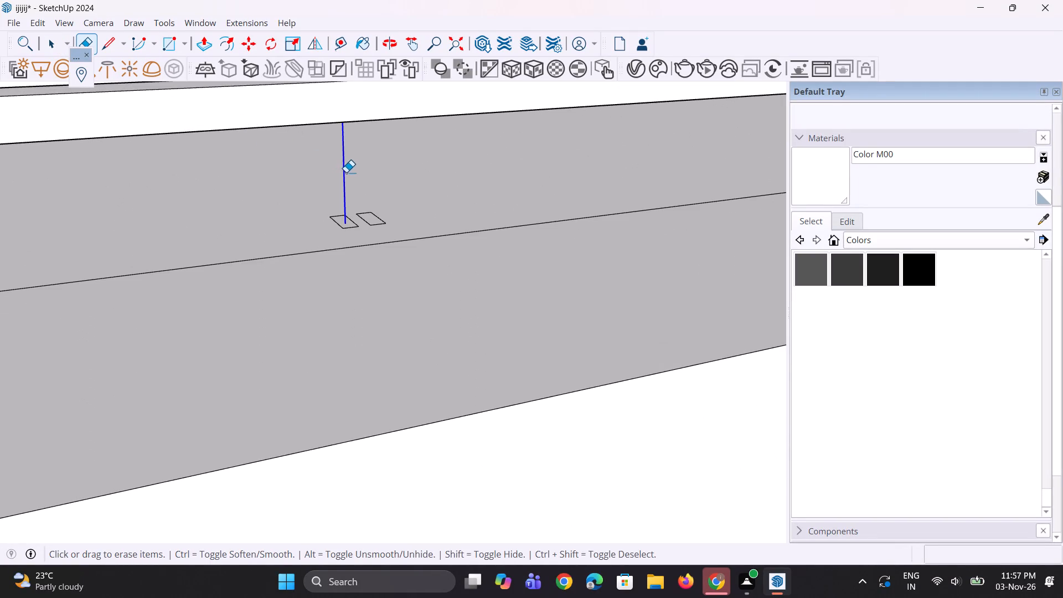
drag(346, 172, 349, 174)
scroll(225, 271, down, 16)
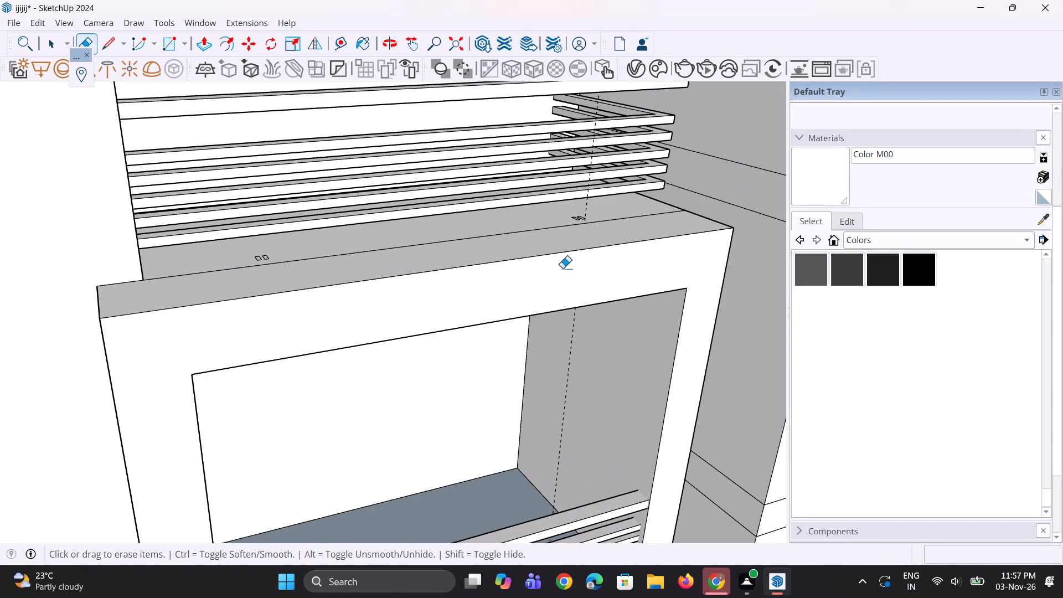
Erase the short vertical line at the pair of rectangles nearer the side wall in the frame's third compartment from the bottom.
scroll(565, 264, up, 2)
scroll(536, 212, up, 2)
scroll(593, 198, up, 3)
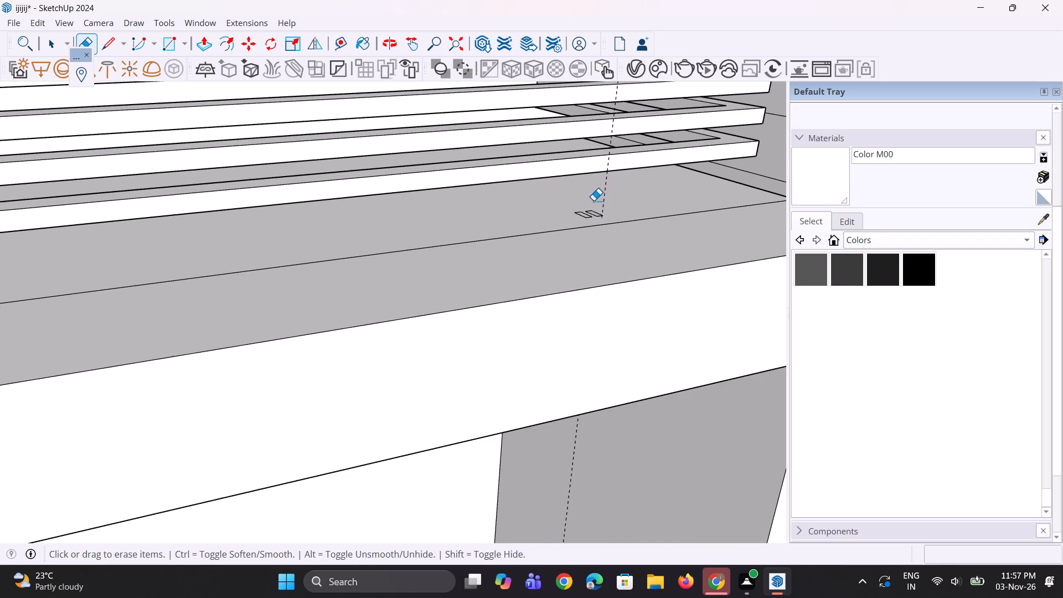
scroll(515, 184, down, 11)
scroll(545, 454, up, 6)
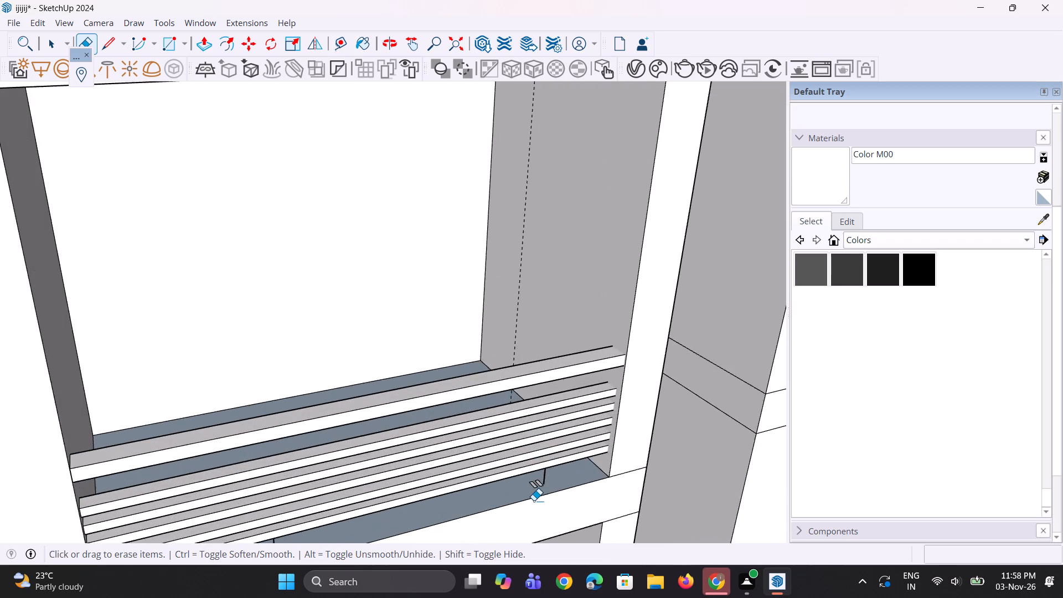
scroll(534, 501, up, 7)
click(551, 452)
Erase the short vertical line at the pair of rectangles farther from the side wall in the frame's second compartment from the bottom.
scroll(523, 316, down, 6)
scroll(533, 260, down, 3)
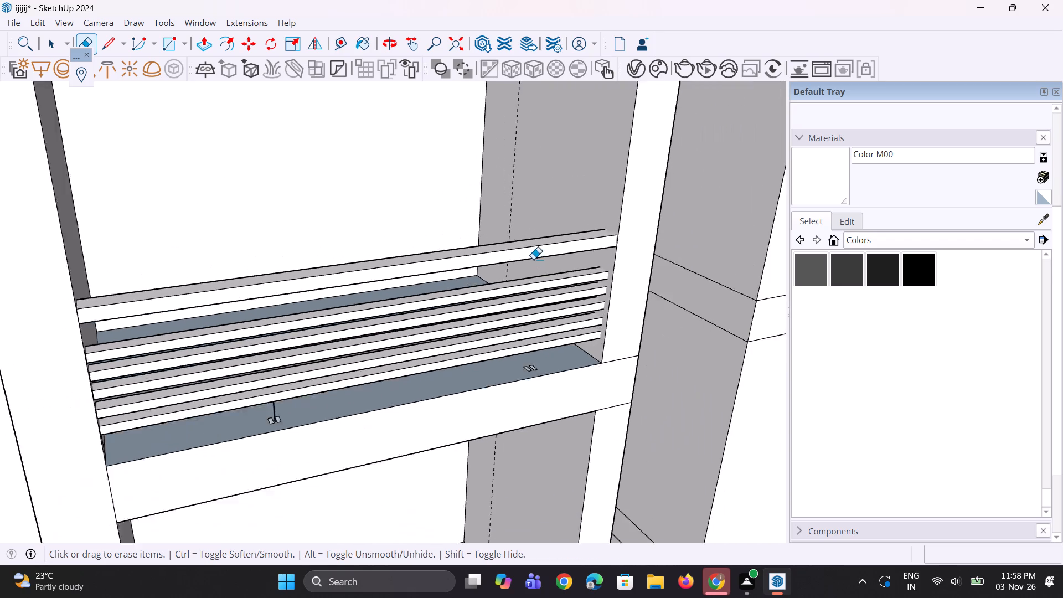
scroll(533, 259, down, 8)
scroll(473, 290, down, 5)
scroll(448, 472, up, 5)
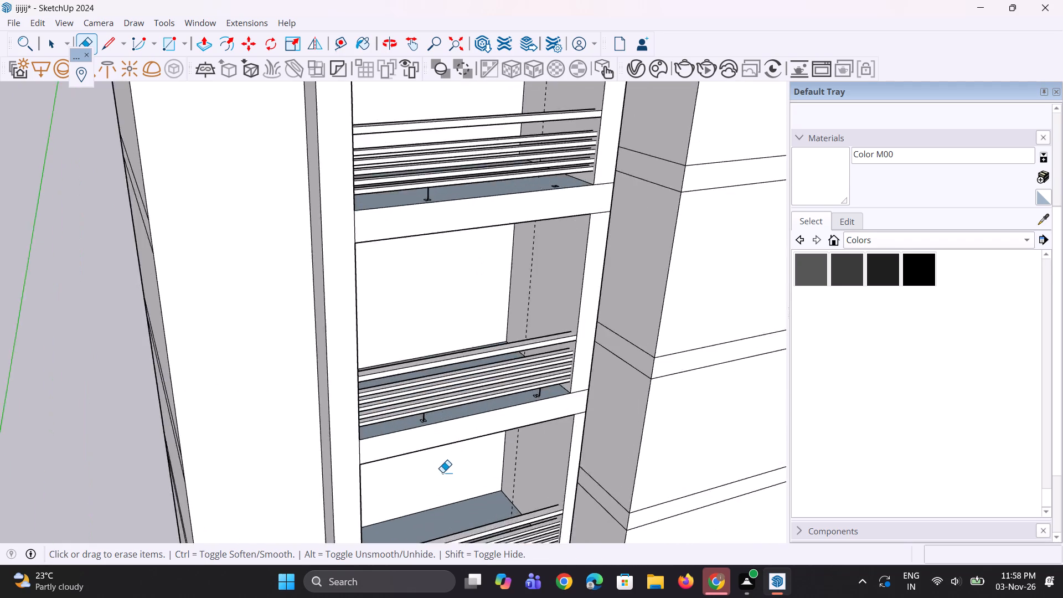
scroll(424, 414, up, 16)
click(414, 399)
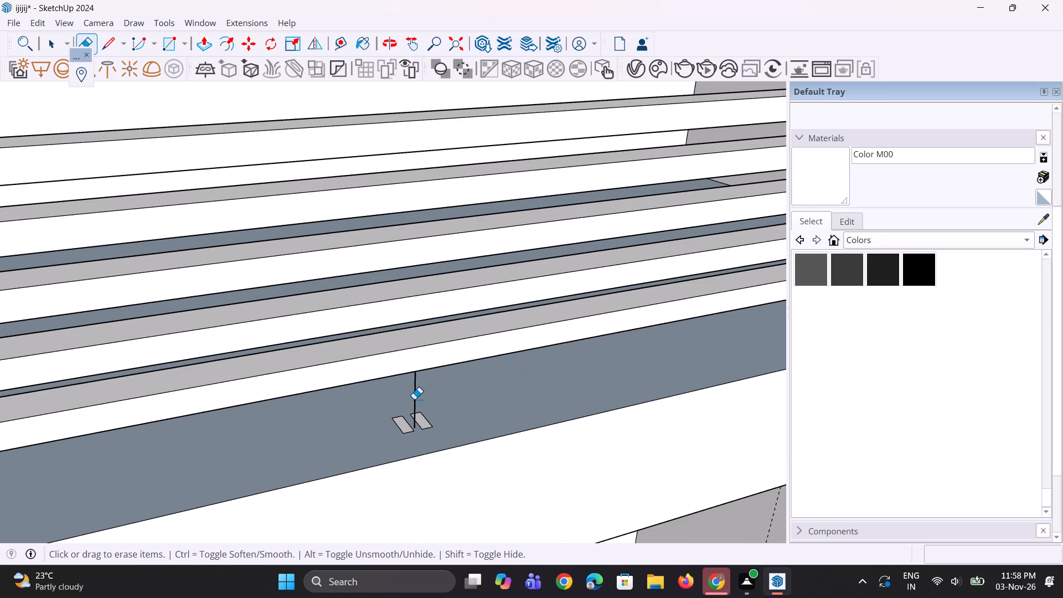
Erase the short vertical lines at both pairs of rectangles in the projecting frame's lowest compartment.
scroll(414, 338, down, 11)
scroll(478, 198, down, 12)
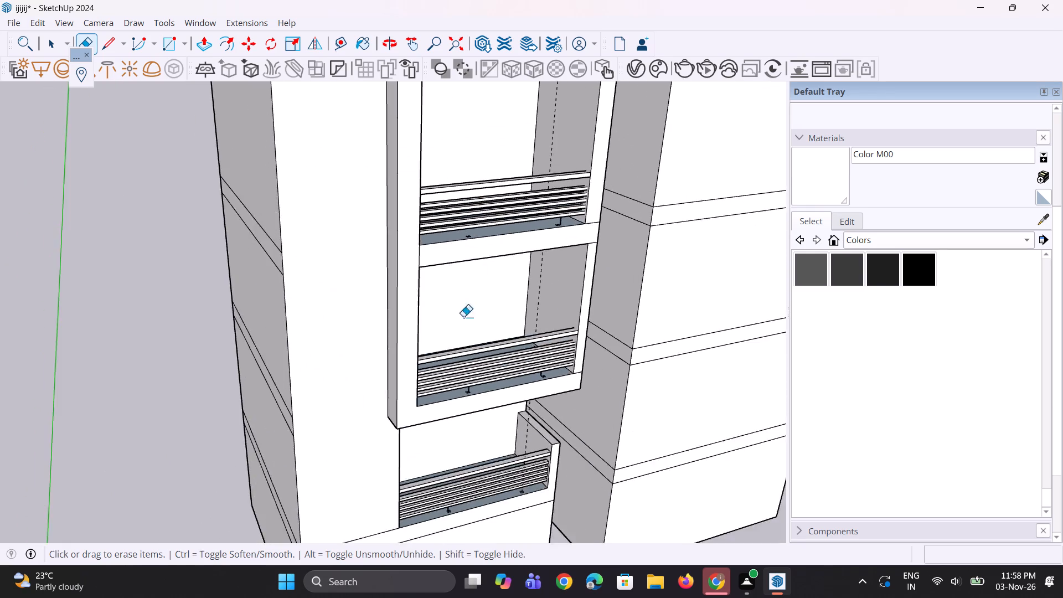
scroll(465, 343, up, 4)
scroll(472, 418, up, 20)
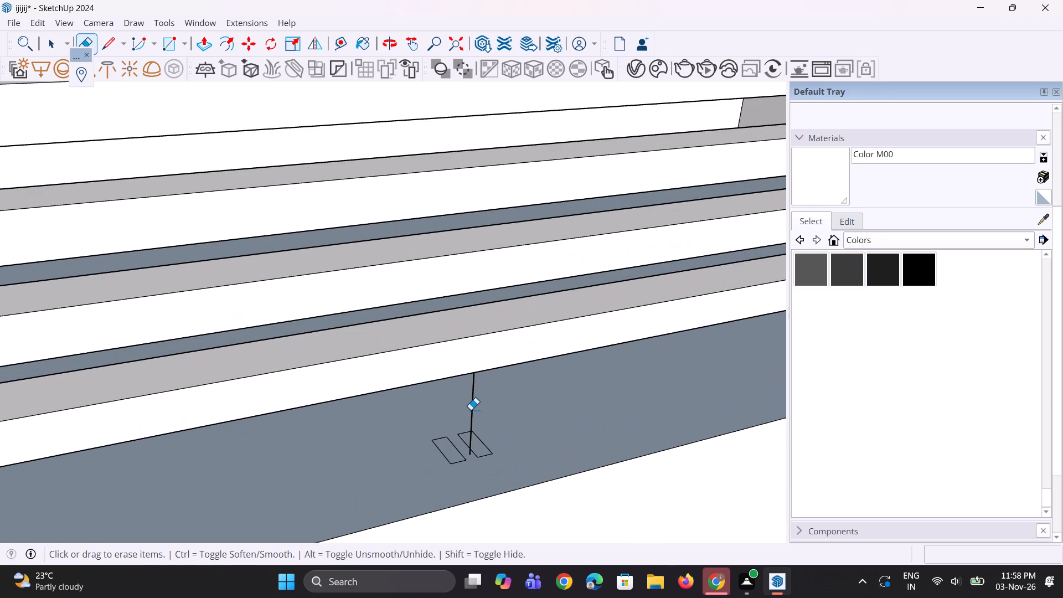
drag(471, 410, 477, 404)
scroll(384, 392, down, 17)
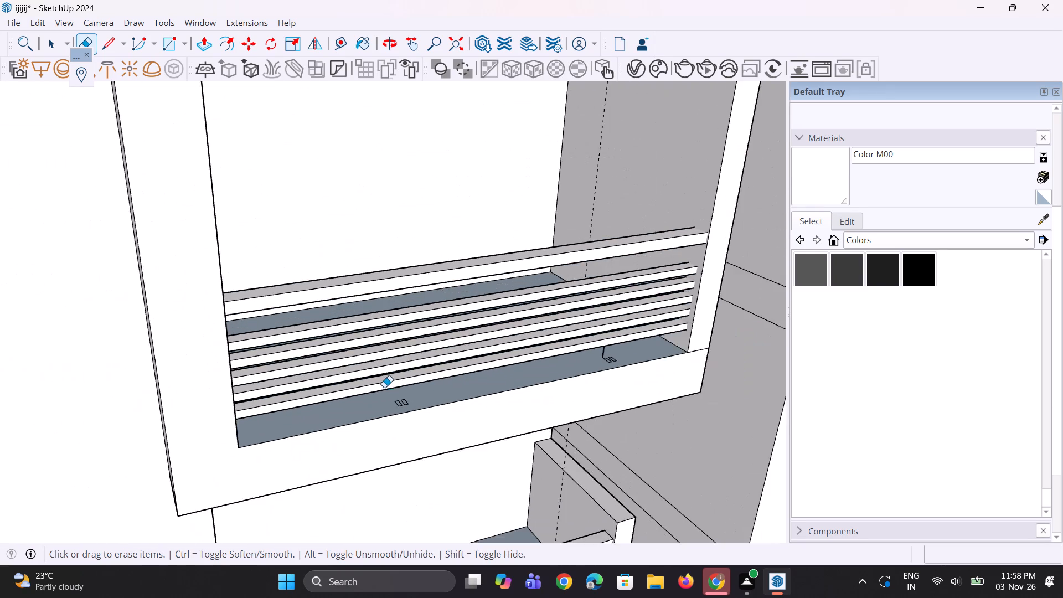
scroll(618, 384, up, 13)
drag(593, 338, 586, 330)
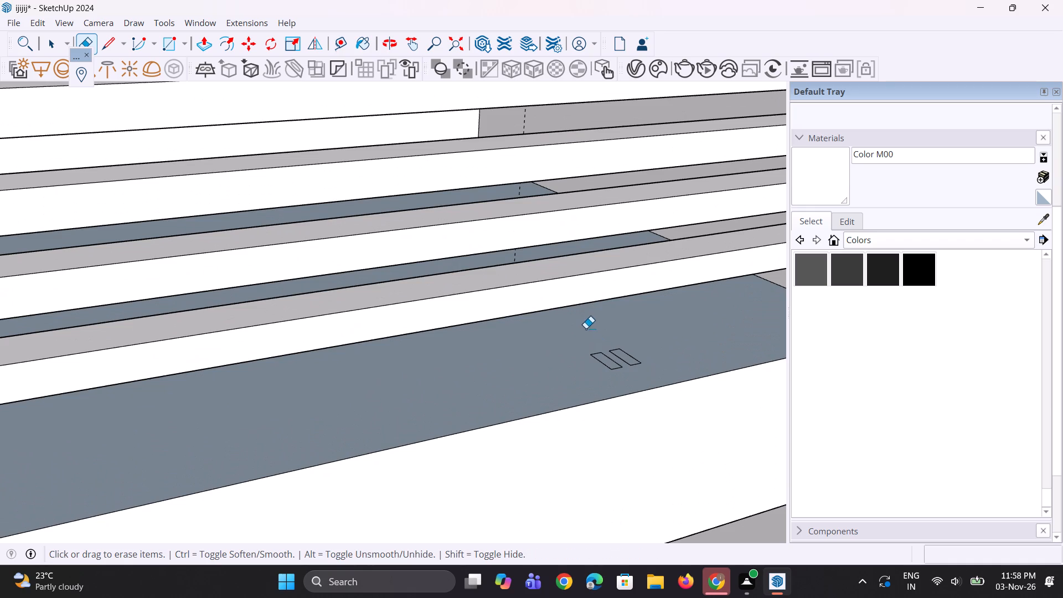
Erase the short vertical line at the first pair of rectangles in the compartment below the projecting frame.
scroll(600, 262, down, 19)
scroll(599, 257, down, 6)
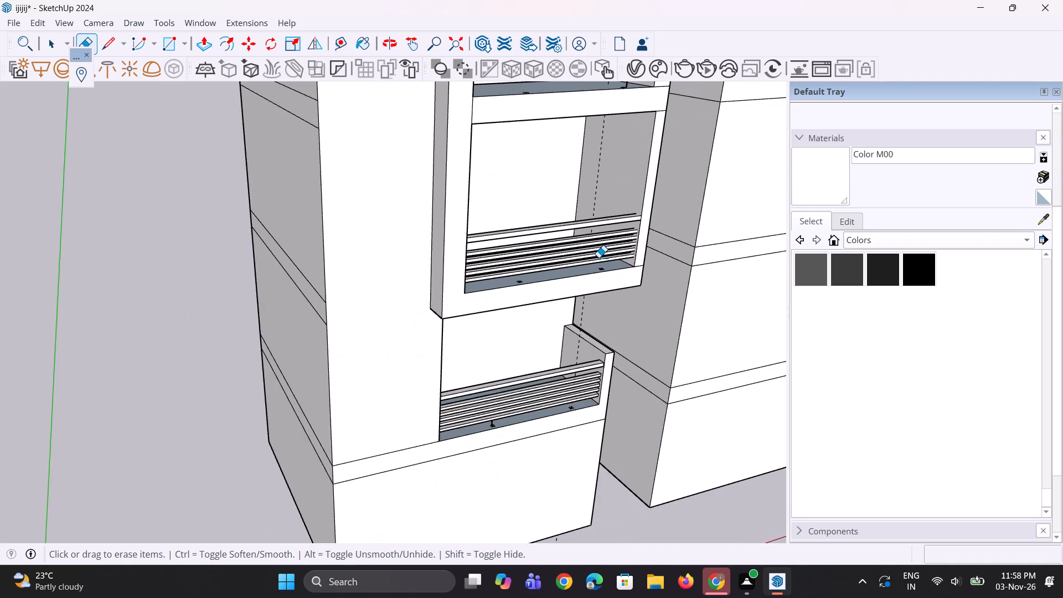
scroll(598, 257, down, 5)
scroll(531, 387, up, 11)
scroll(523, 336, up, 7)
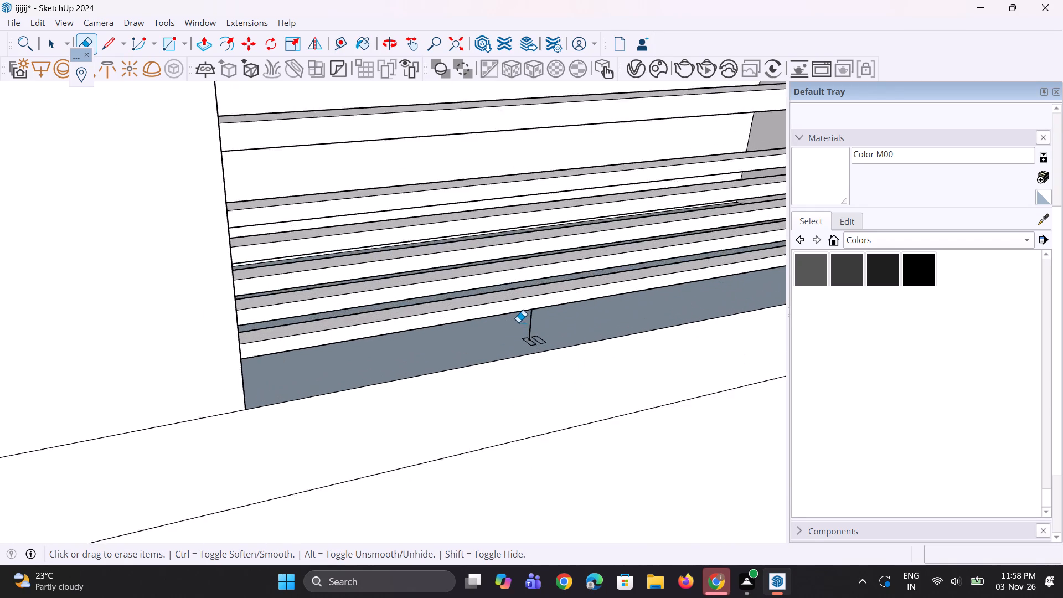
scroll(518, 322, up, 8)
click(544, 322)
Push/Pull the outer rectangle of the pair nearer the side wall, below the projecting frame, up about 4' 10" to the top rail.
scroll(345, 353, down, 6)
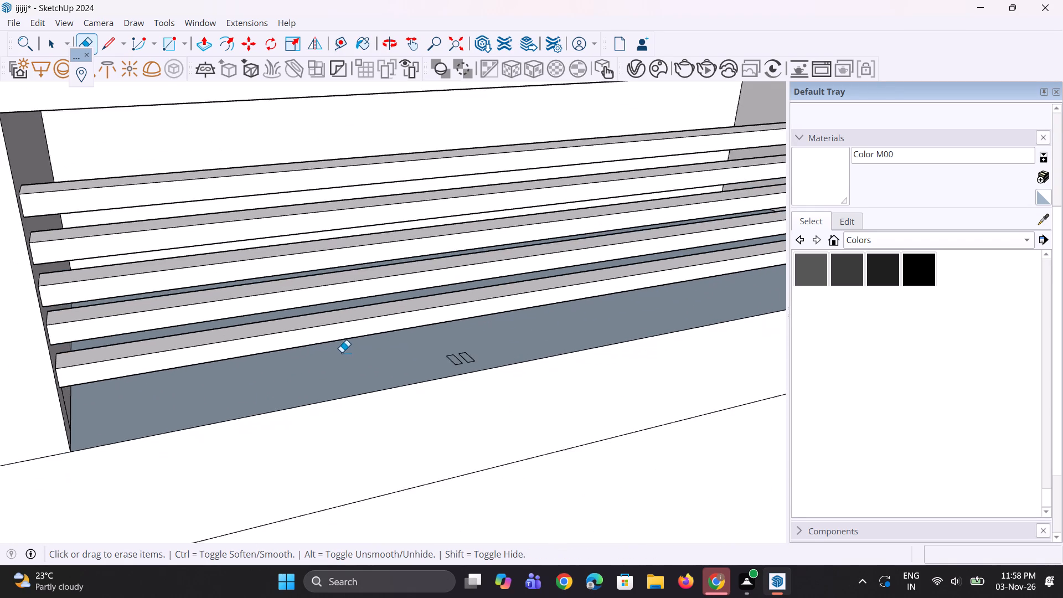
scroll(342, 352, down, 12)
scroll(489, 338, up, 6)
scroll(583, 315, up, 4)
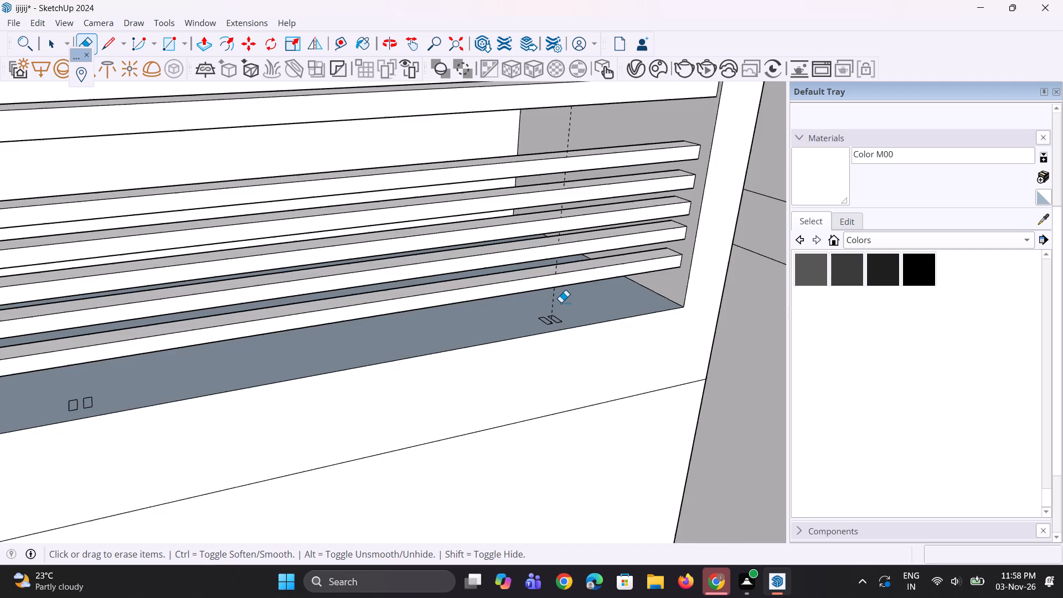
scroll(561, 302, up, 9)
middle_drag(559, 302, 537, 305)
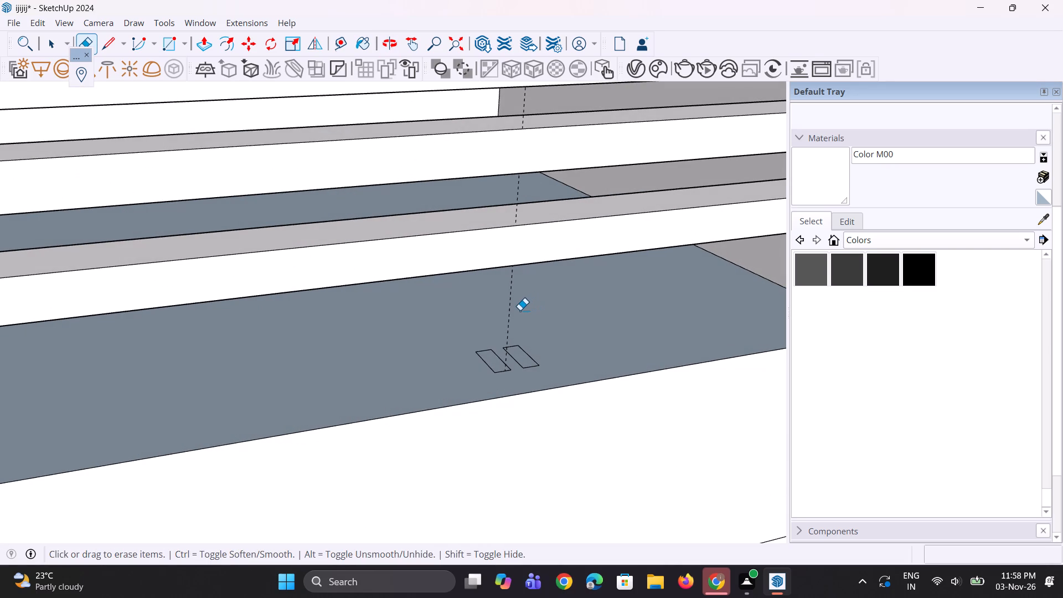
key(p)
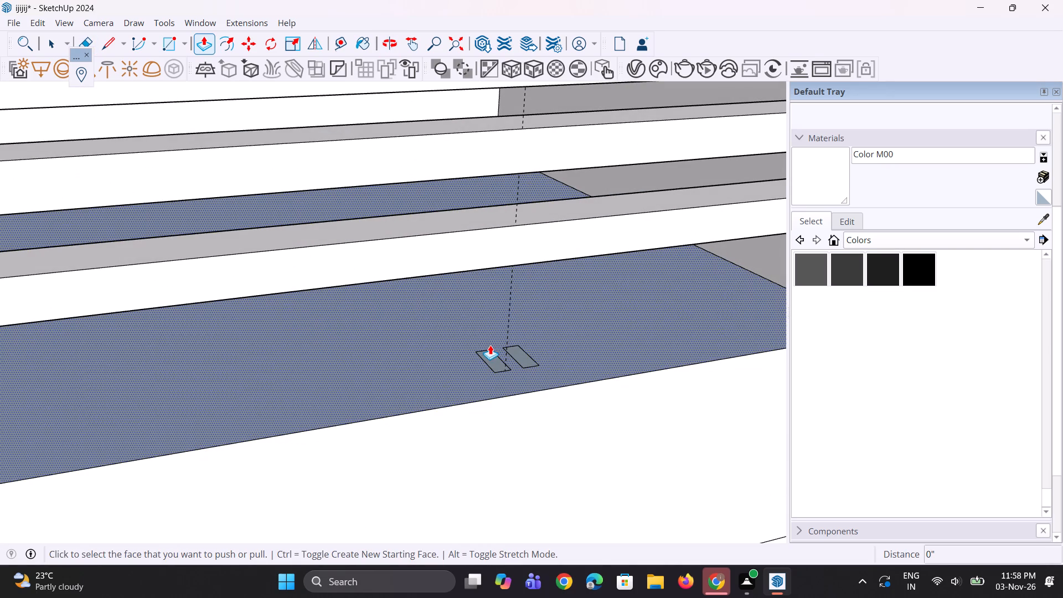
click(526, 362)
scroll(575, 249, down, 4)
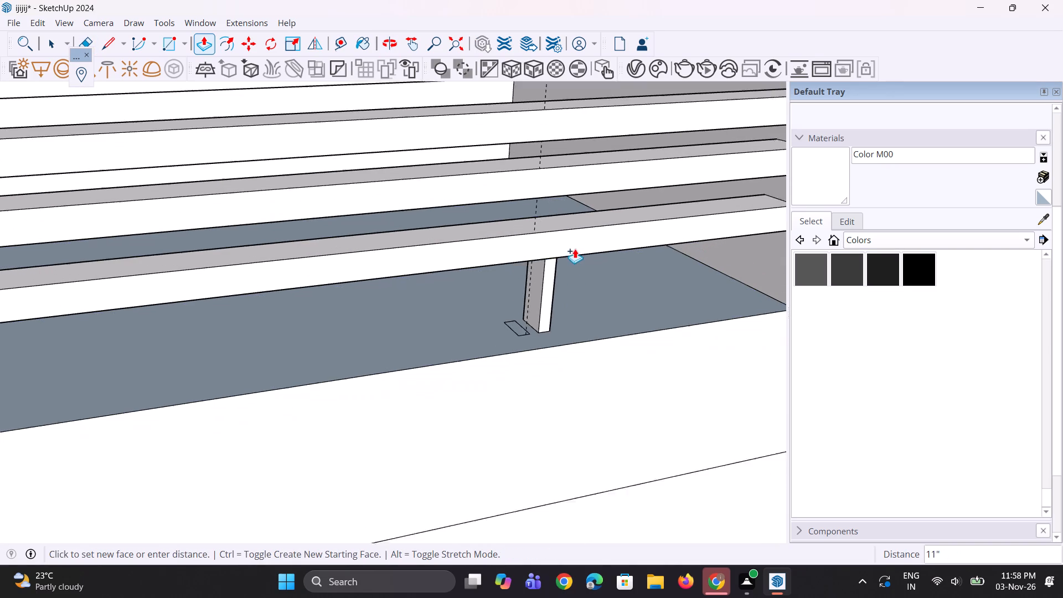
scroll(575, 249, down, 1)
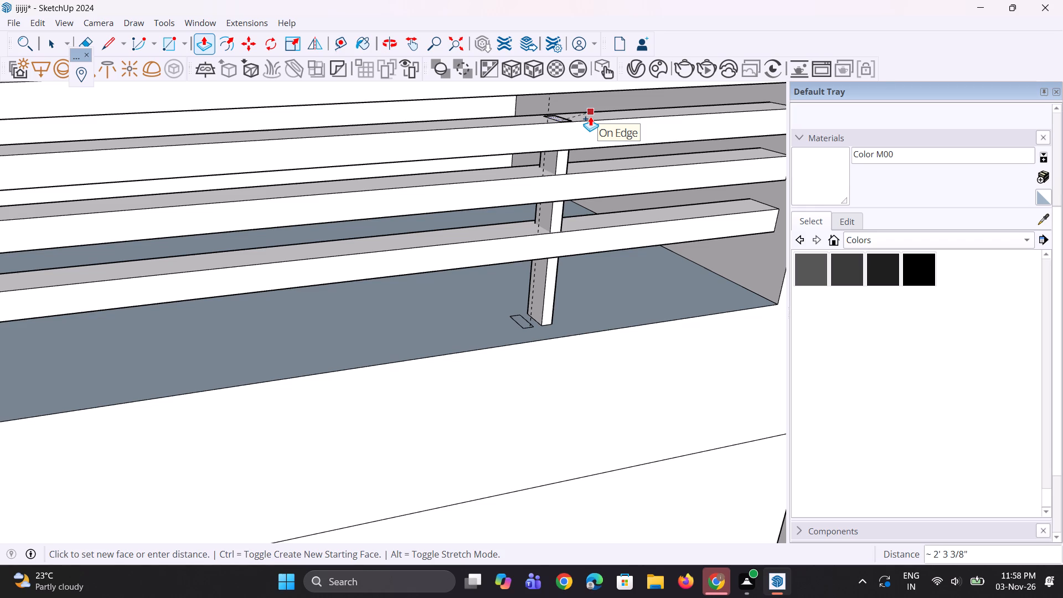
scroll(559, 157, down, 8)
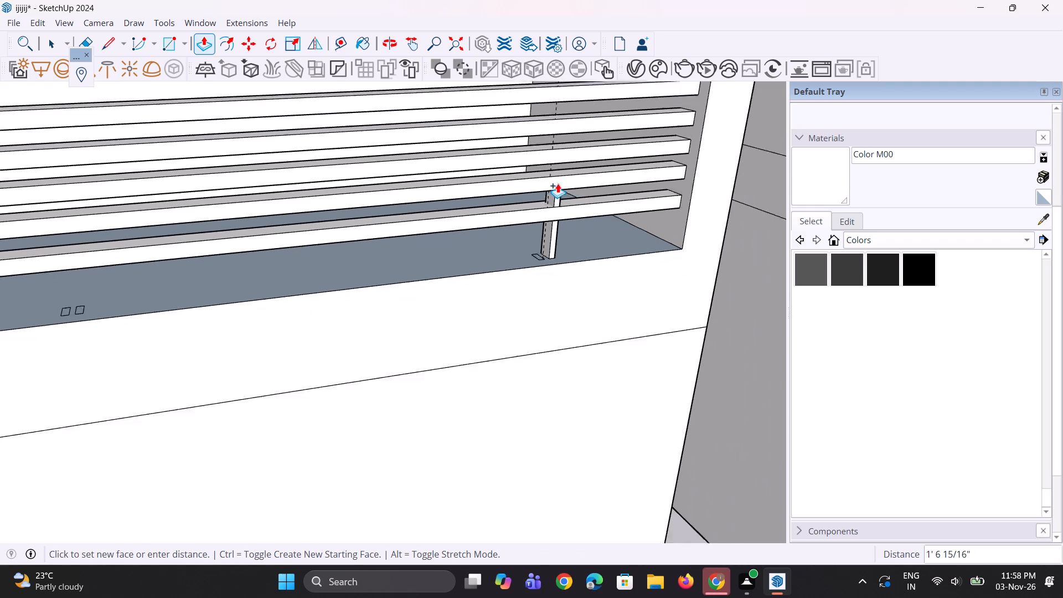
scroll(558, 183, down, 9)
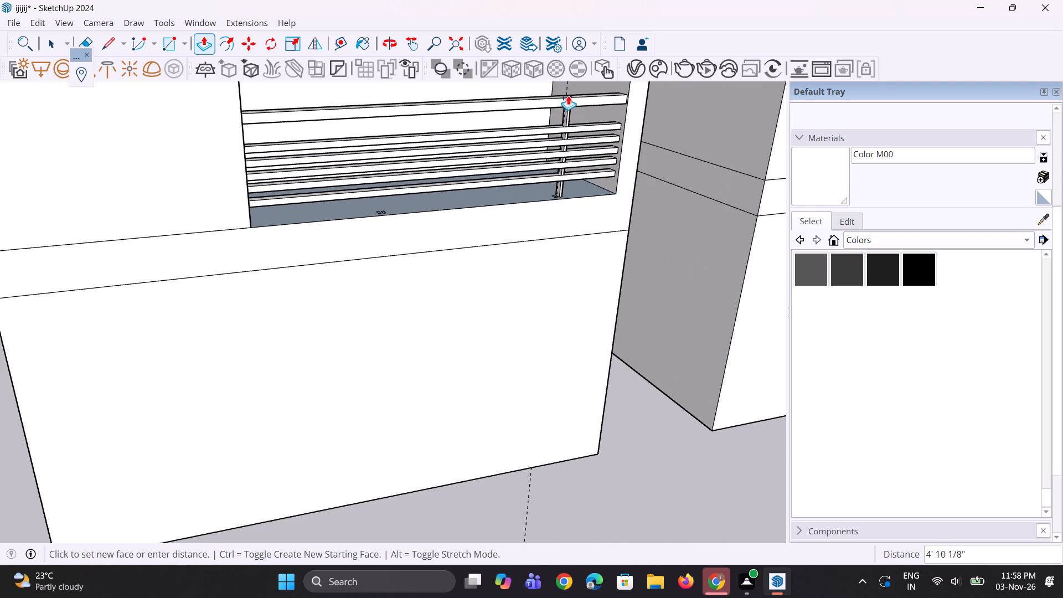
middle_drag(568, 94, 575, 156)
scroll(575, 110, up, 2)
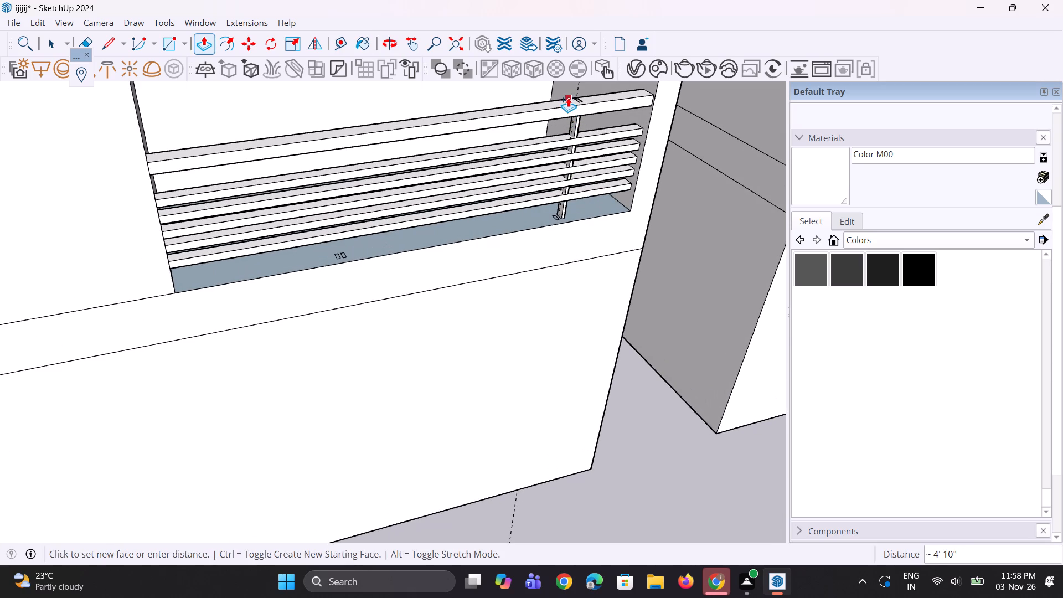
click(568, 104)
Extrude the adjacent rectangle of the same pair by the same 4' 10" to complete the double upright.
middle_drag(595, 62, 590, 131)
scroll(546, 240, up, 17)
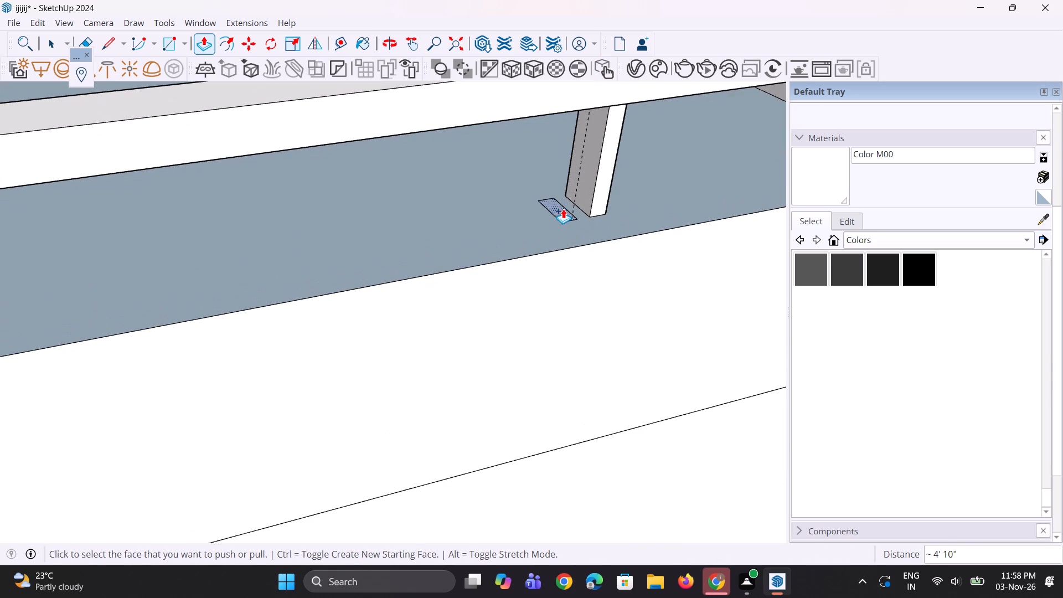
double_click(560, 213)
scroll(618, 324, down, 11)
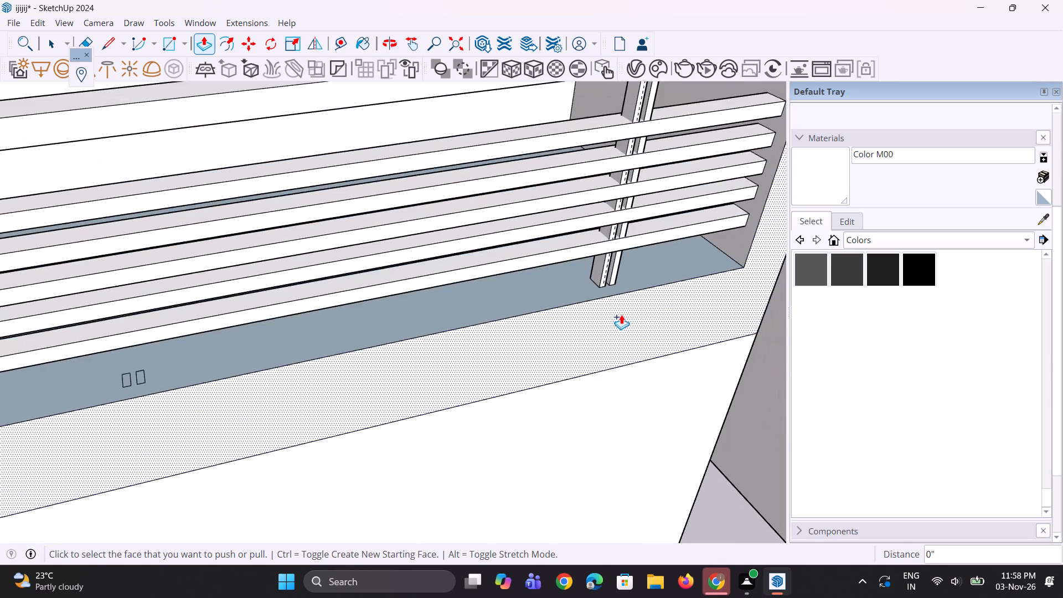
Extrude both rectangles of the other pair in the compartment below the frame up by the same 4' 10".
scroll(621, 313, down, 12)
scroll(406, 353, up, 5)
scroll(521, 330, up, 4)
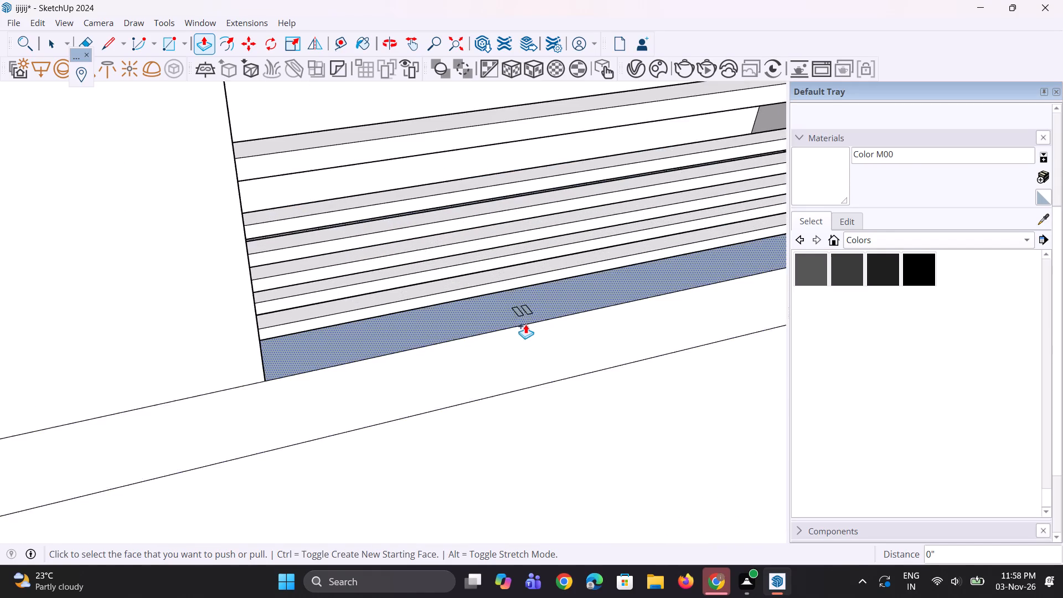
scroll(526, 323, up, 8)
double_click(532, 305)
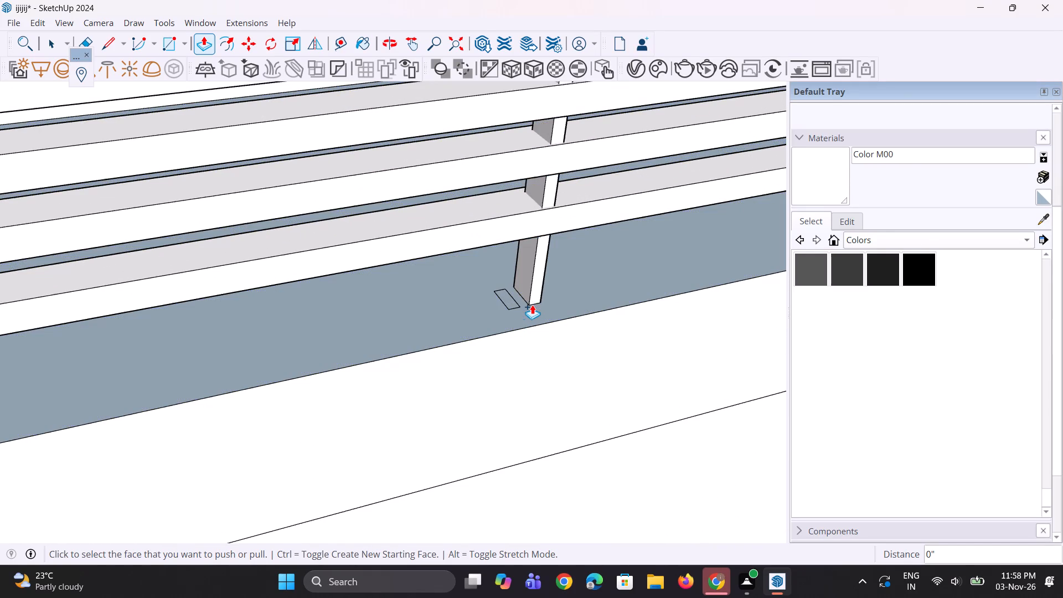
scroll(517, 304, up, 5)
double_click(510, 306)
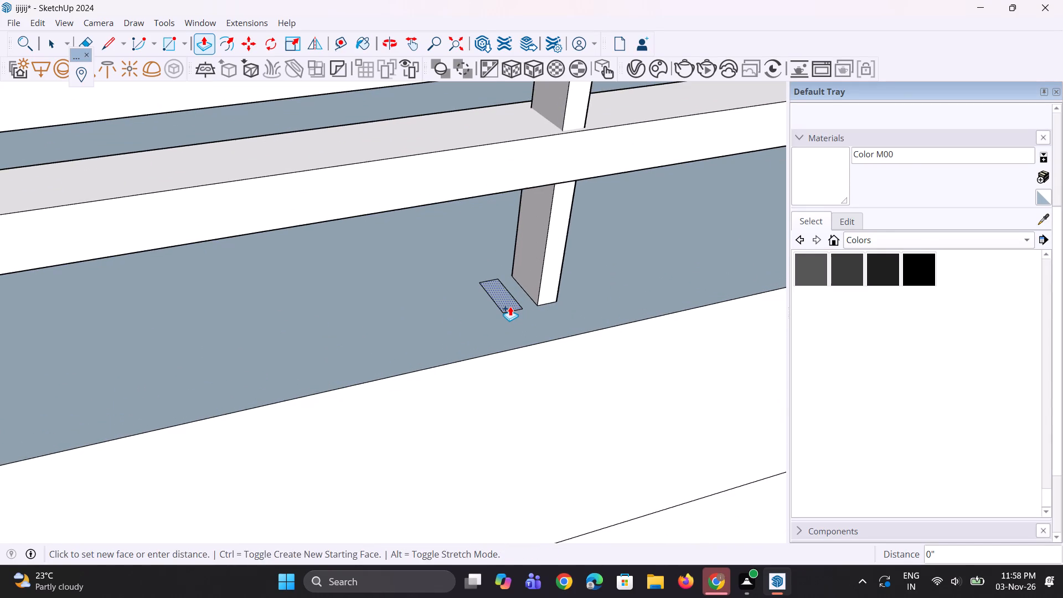
scroll(481, 364, down, 16)
scroll(480, 363, down, 6)
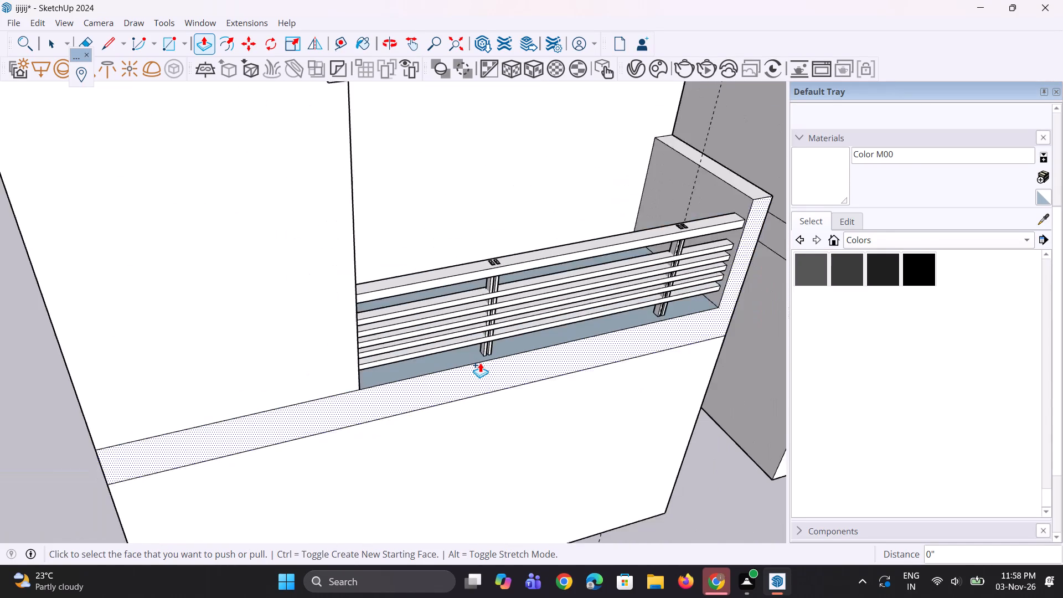
Extrude one rectangle of the pair nearer the side wall in the frame's lowest compartment up by the same 4' 10".
scroll(480, 363, down, 13)
middle_drag(572, 295, 531, 346)
scroll(531, 346, up, 12)
scroll(529, 297, up, 10)
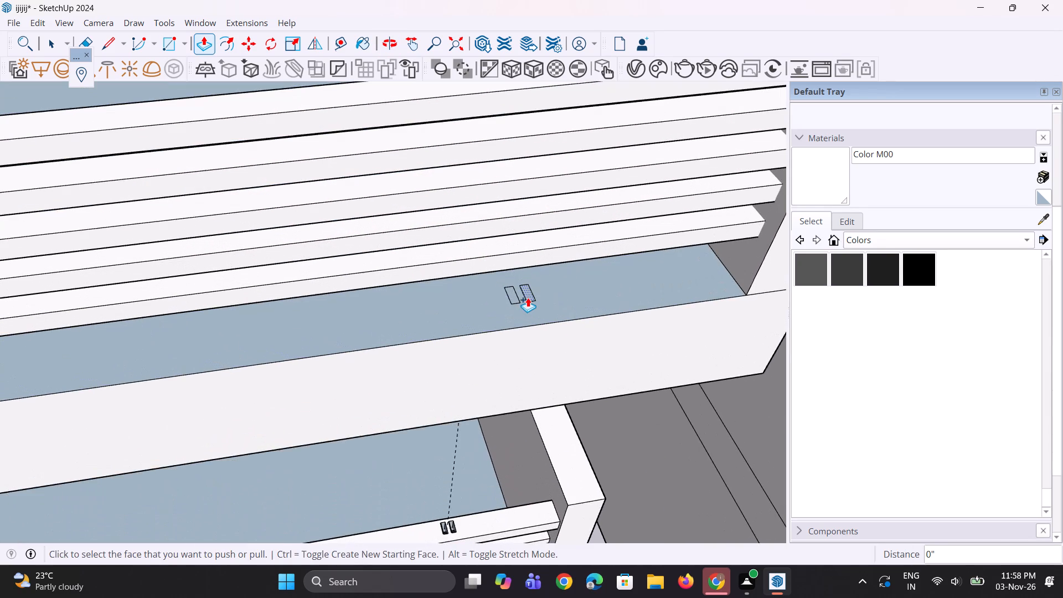
double_click(529, 297)
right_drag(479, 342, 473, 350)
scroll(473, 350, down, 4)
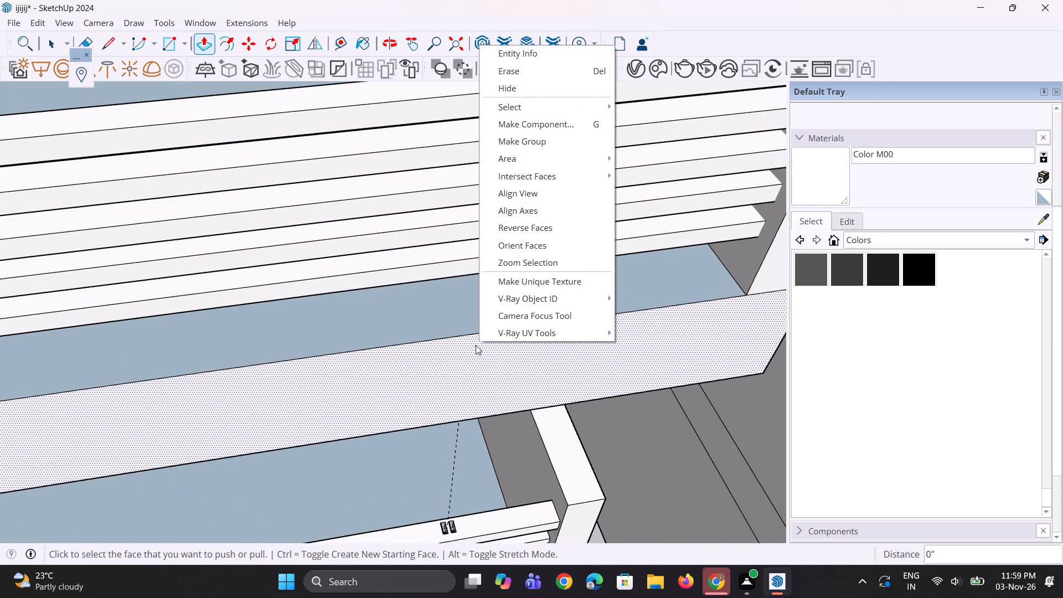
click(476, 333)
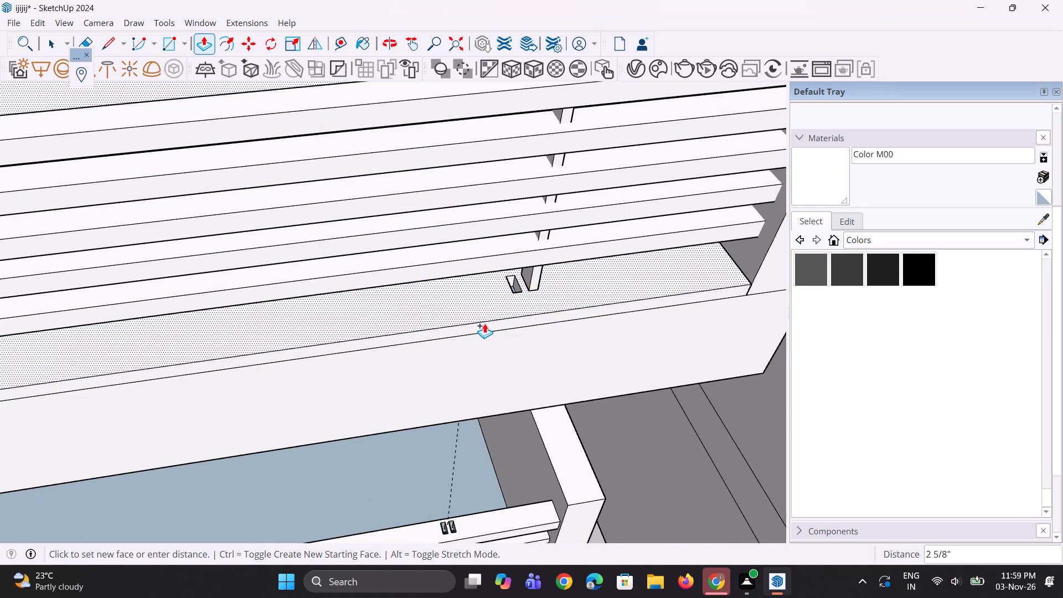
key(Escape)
Push/Pull the second rectangle of the pair nearer the side wall in the frame's lowest compartment up about 4' 10 1/4" to the top rail.
scroll(497, 315, up, 3)
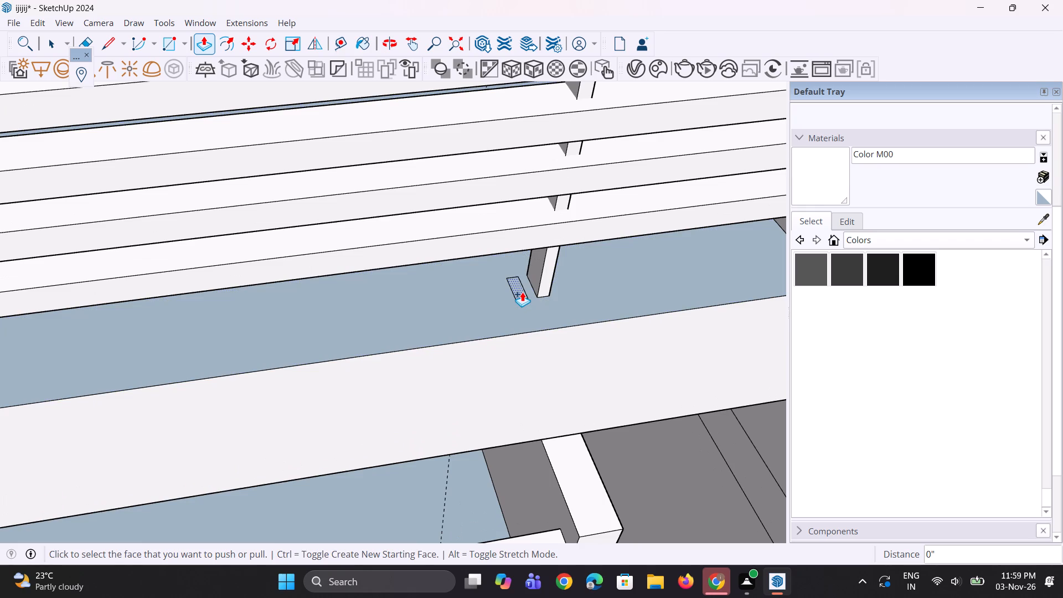
click(522, 292)
scroll(538, 246, down, 4)
scroll(537, 163, down, 5)
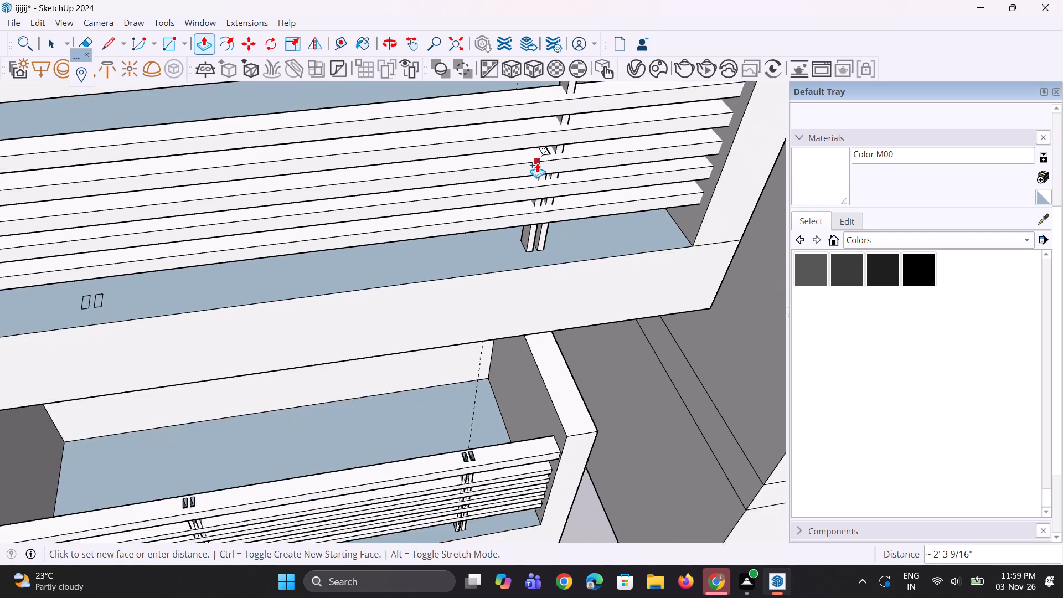
scroll(537, 163, down, 8)
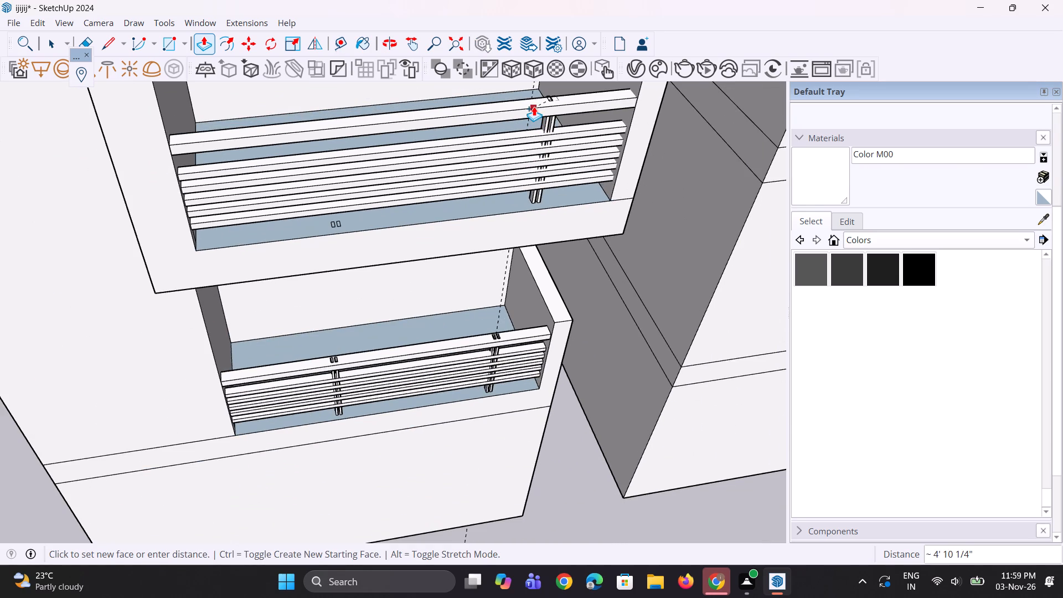
click(533, 106)
Extrude both rectangles of the other pair in the frame's lowest compartment up by the same 4' 10 1/4".
middle_drag(551, 112, 563, 193)
scroll(586, 190, down, 4)
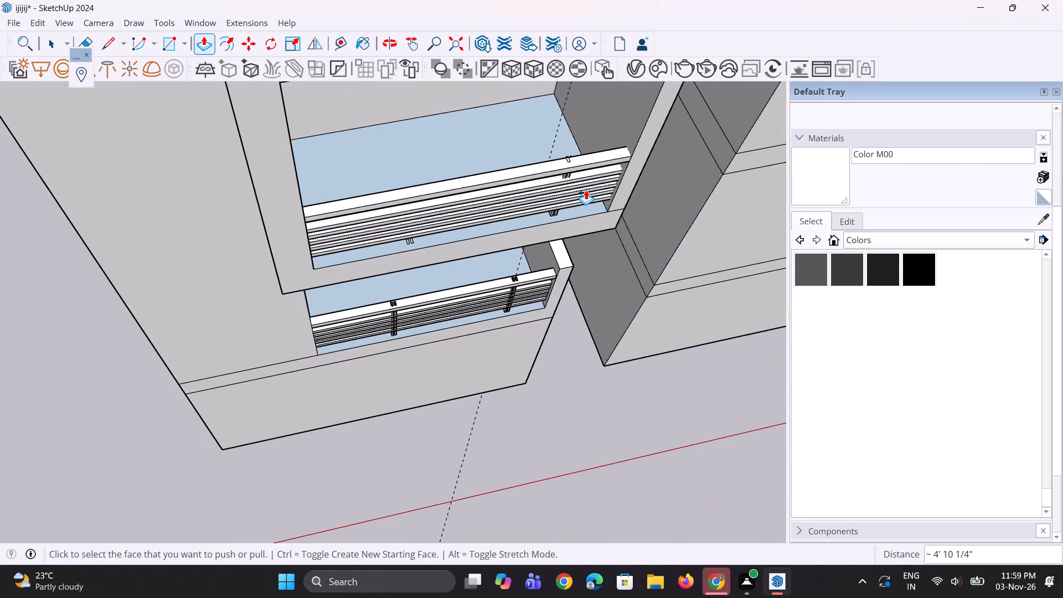
scroll(564, 167, up, 12)
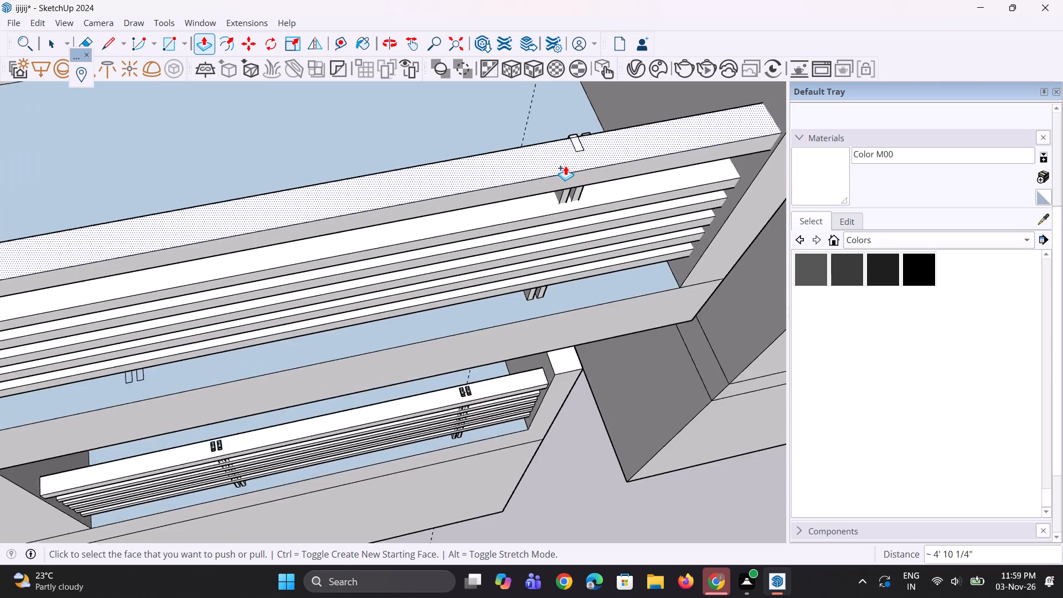
scroll(565, 166, up, 2)
middle_drag(565, 167, 613, 172)
scroll(615, 168, up, 1)
scroll(664, 156, down, 2)
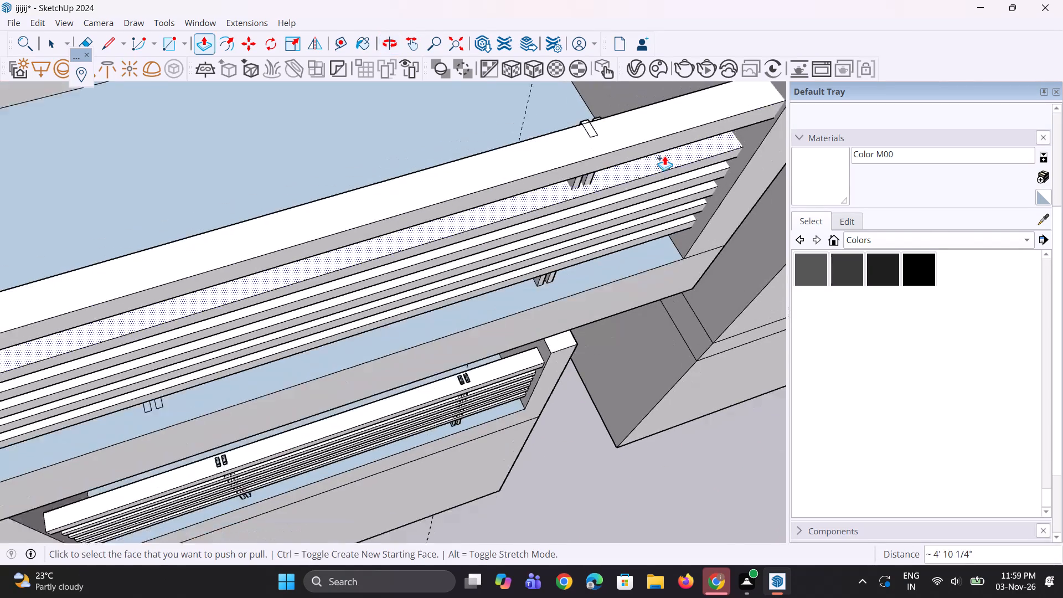
scroll(664, 156, down, 13)
scroll(435, 284, up, 4)
scroll(512, 226, up, 5)
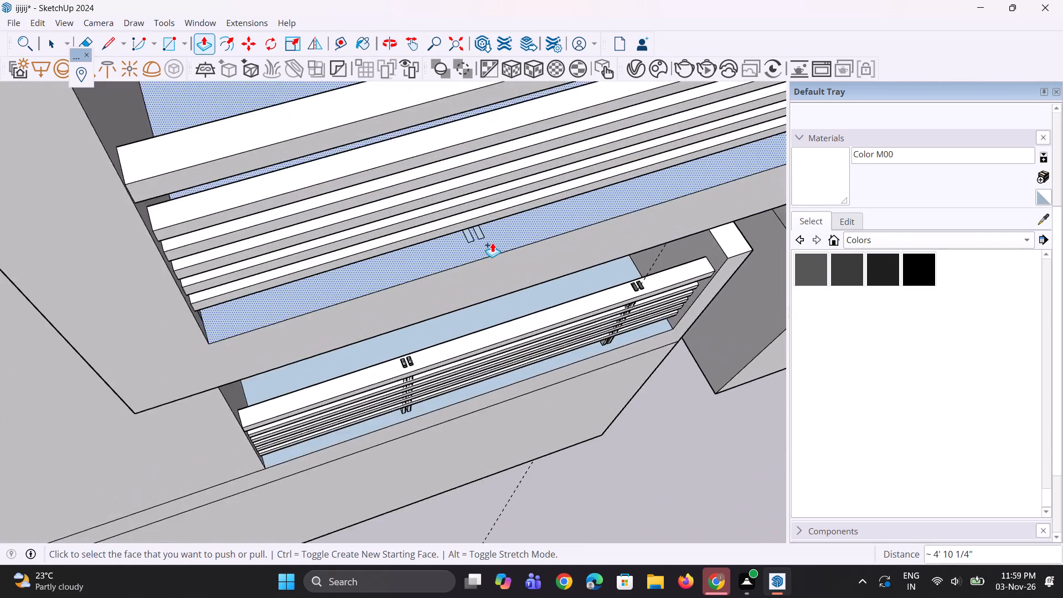
scroll(492, 243, up, 7)
double_click(472, 231)
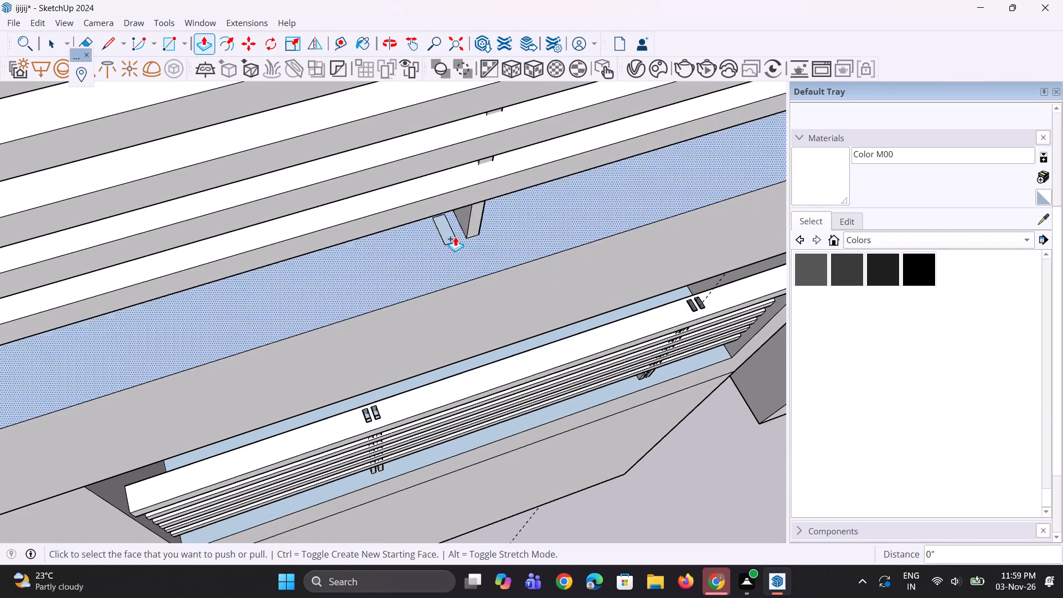
double_click(446, 237)
scroll(494, 278, down, 12)
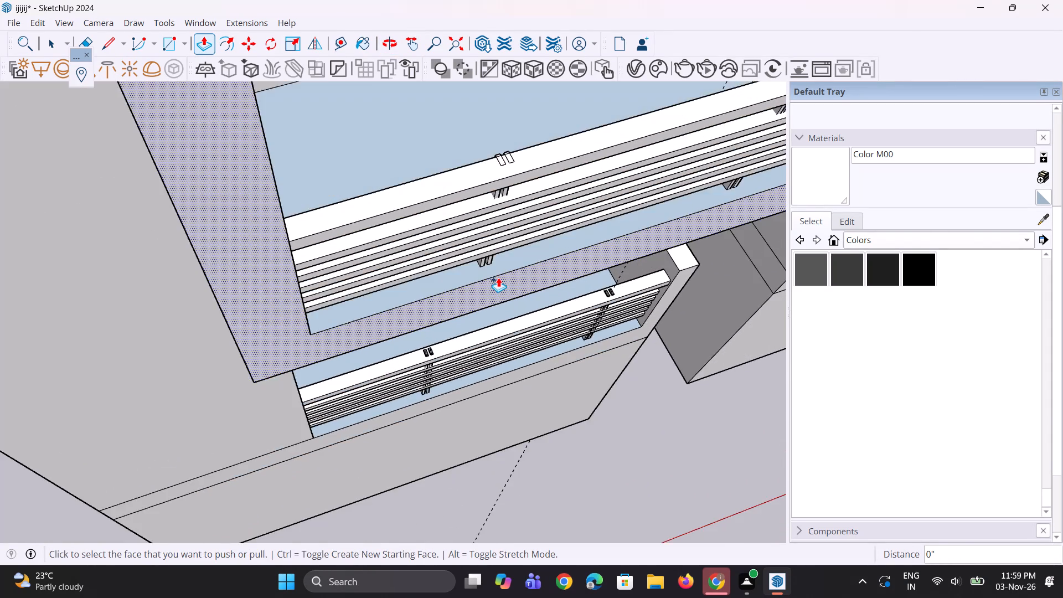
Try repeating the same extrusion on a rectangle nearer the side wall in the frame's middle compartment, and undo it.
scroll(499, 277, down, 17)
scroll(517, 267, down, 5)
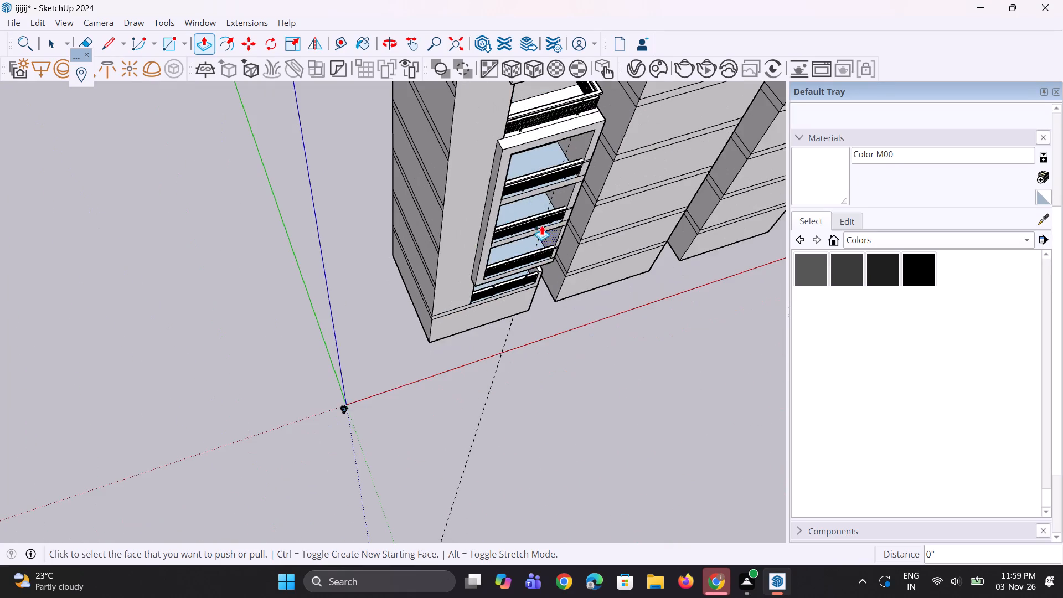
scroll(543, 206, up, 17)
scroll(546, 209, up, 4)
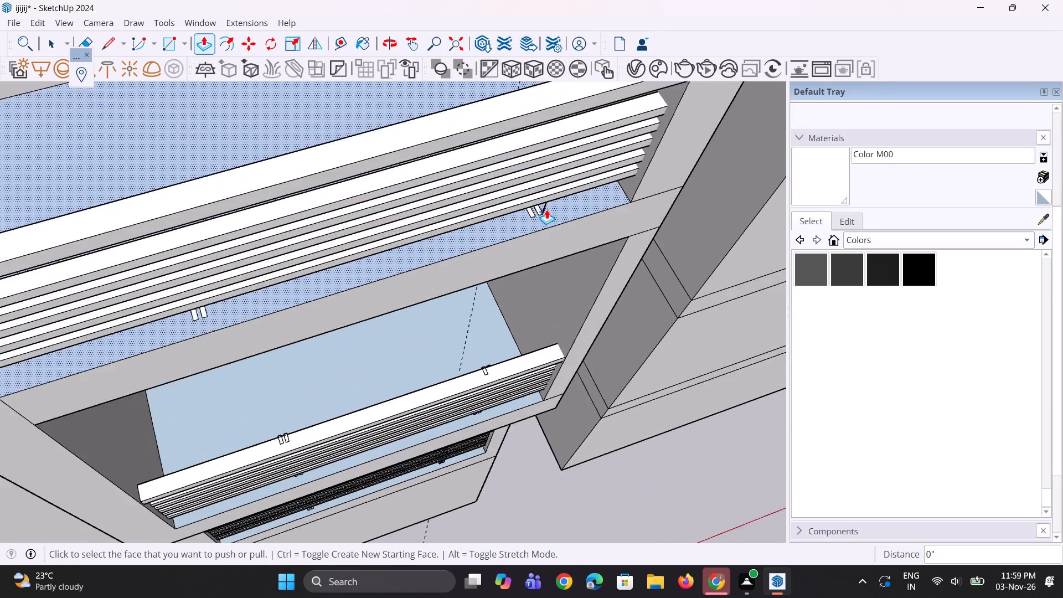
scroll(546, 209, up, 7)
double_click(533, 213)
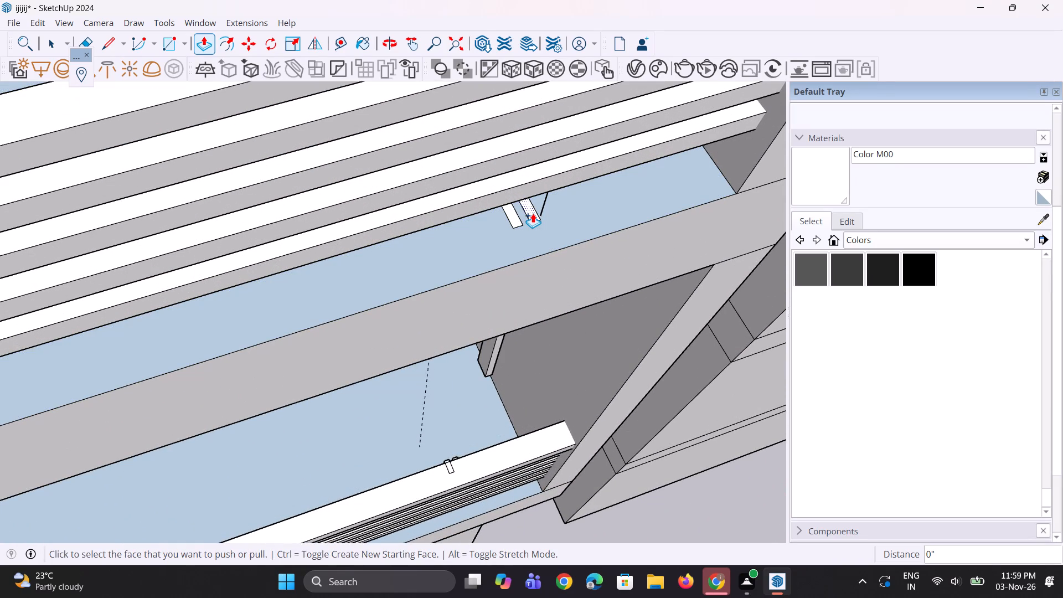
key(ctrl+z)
Push/Pull the rectangle closest to the side wall in the frame's middle compartment up about 4' 9 15/16" to the top rail.
scroll(533, 213, up, 1)
click(533, 213)
scroll(535, 169, down, 2)
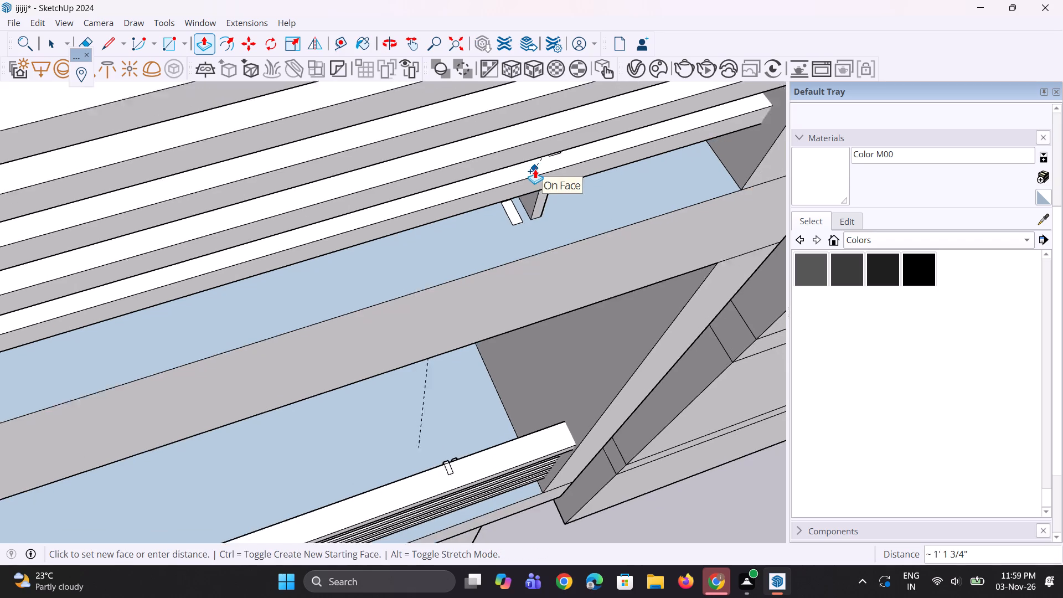
scroll(535, 169, down, 11)
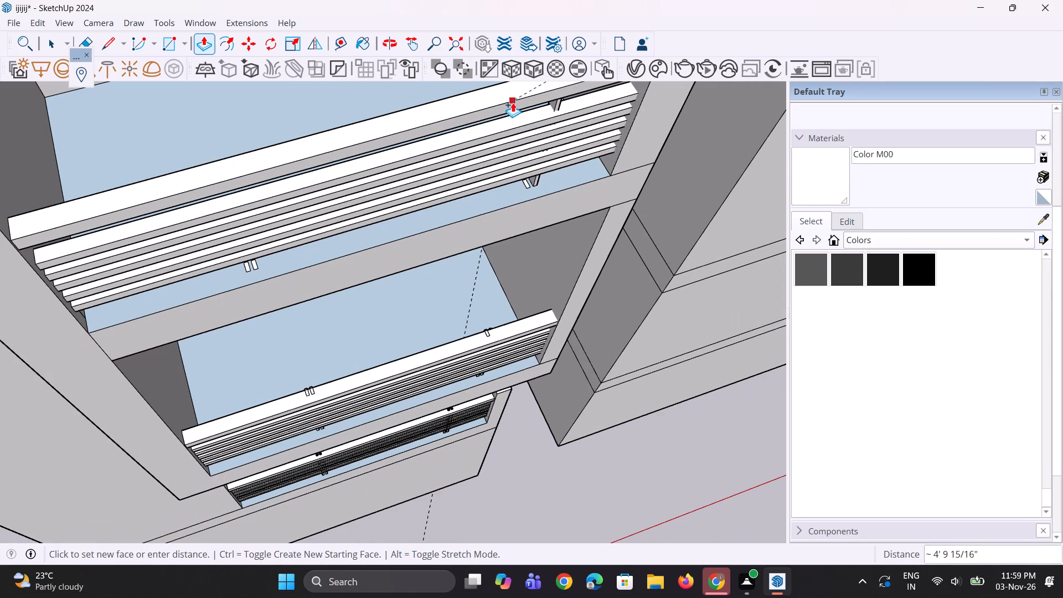
click(513, 102)
Extrude the adjacent rectangle of the same pair in the middle compartment by the same 4' 9 15/16" to complete the double upright.
scroll(512, 262, down, 5)
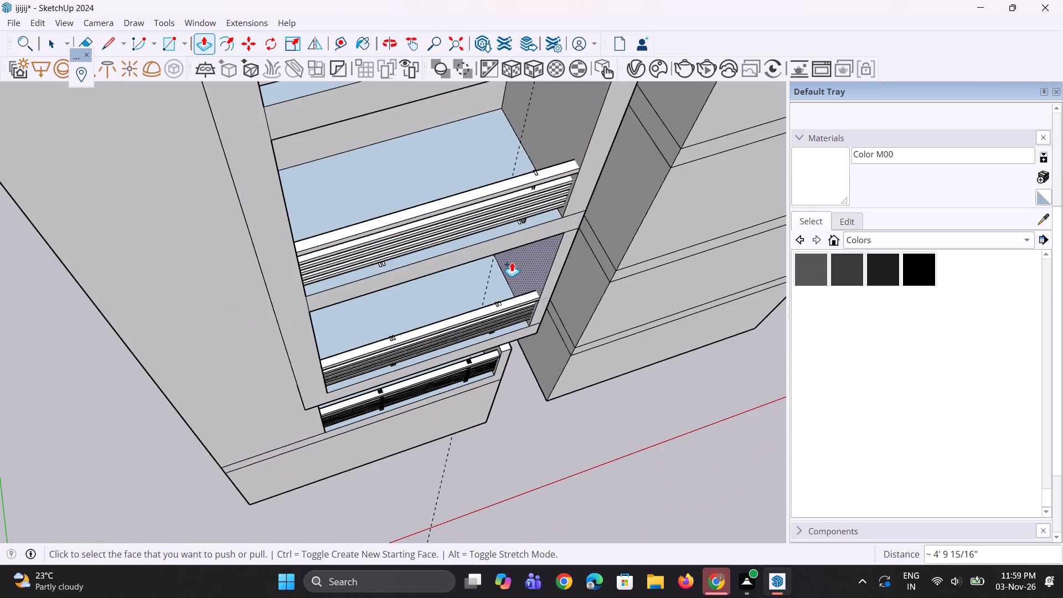
scroll(512, 262, down, 3)
scroll(513, 250, up, 17)
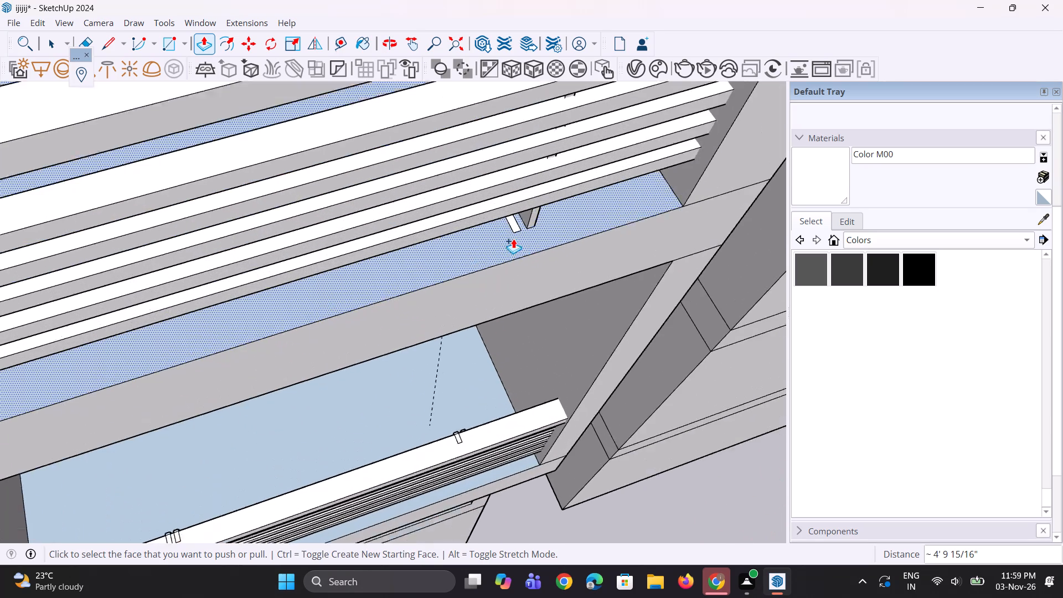
scroll(513, 239, up, 5)
double_click(518, 225)
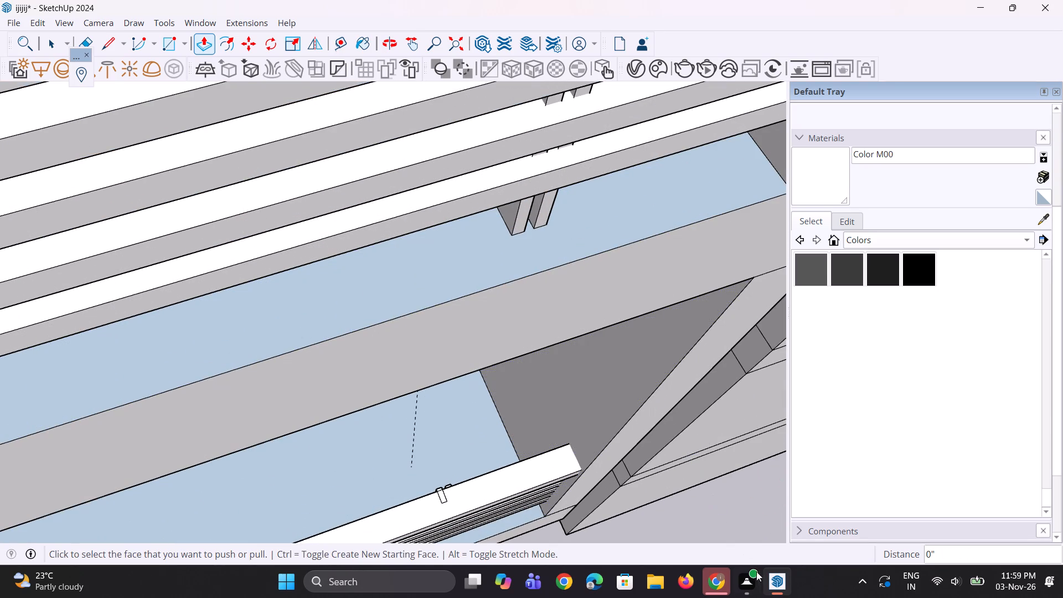
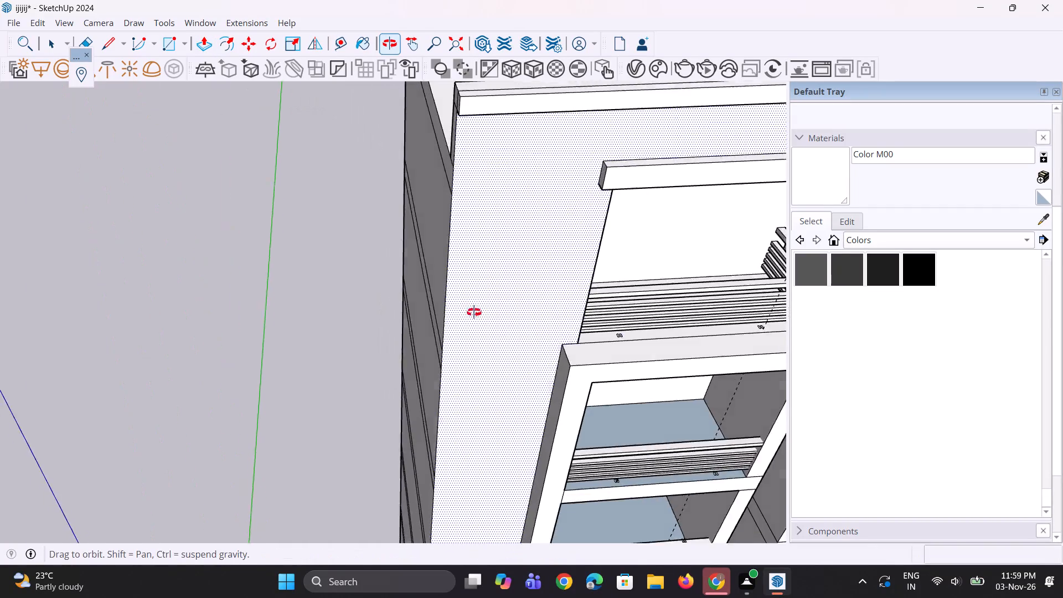
Extrude both rectangles of the other pair in the frame's middle compartment up by the same 4' 9 15/16".
scroll(452, 308, up, 1)
scroll(437, 304, down, 5)
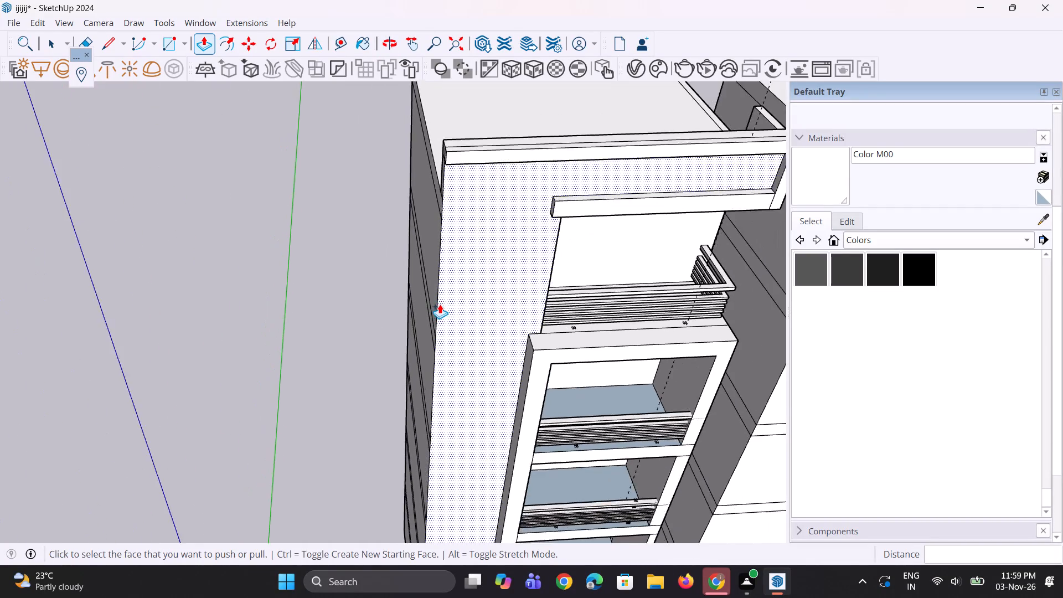
scroll(595, 340, up, 5)
scroll(480, 249, down, 4)
scroll(582, 413, up, 4)
scroll(504, 277, down, 4)
scroll(548, 482, up, 4)
scroll(522, 321, down, 3)
scroll(491, 473, up, 4)
scroll(442, 453, up, 20)
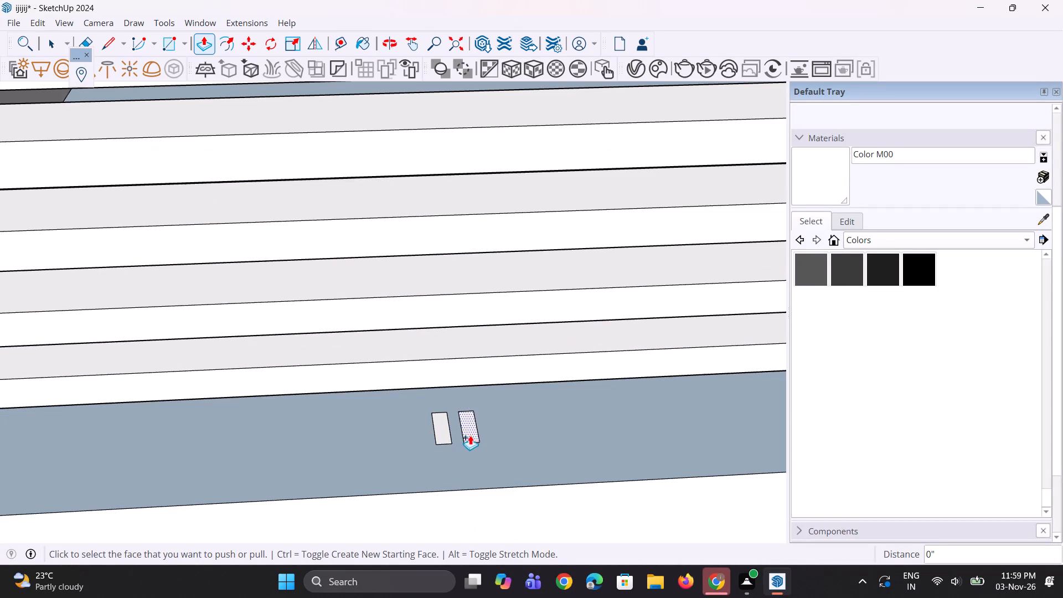
double_click(478, 431)
double_click(444, 440)
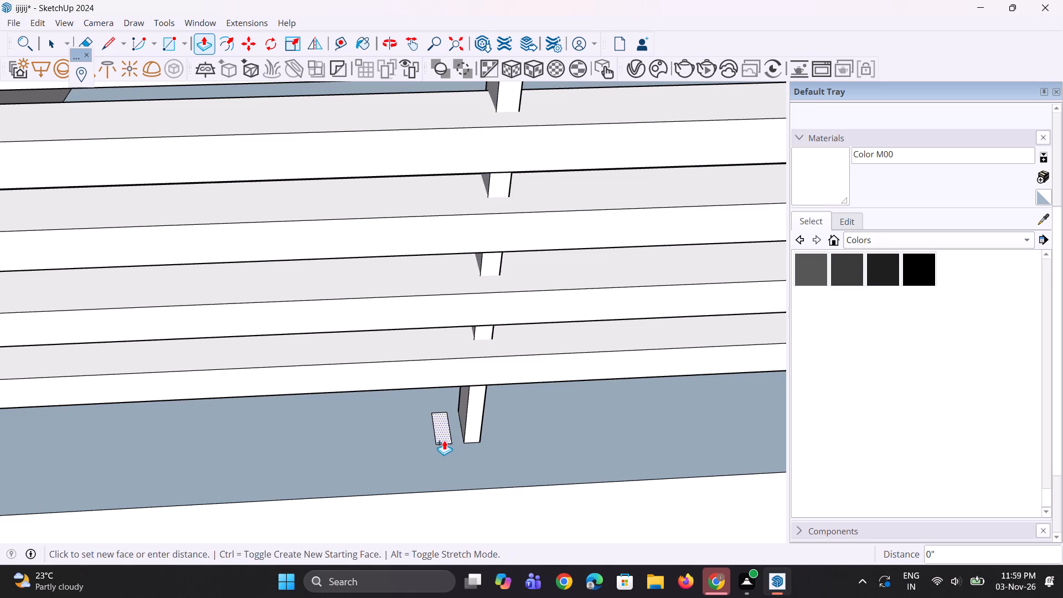
Repeat the same extrusion on the rectangle pair farther from the side wall in the compartment above, starting with the rectangle nearer that wall.
scroll(470, 439, down, 19)
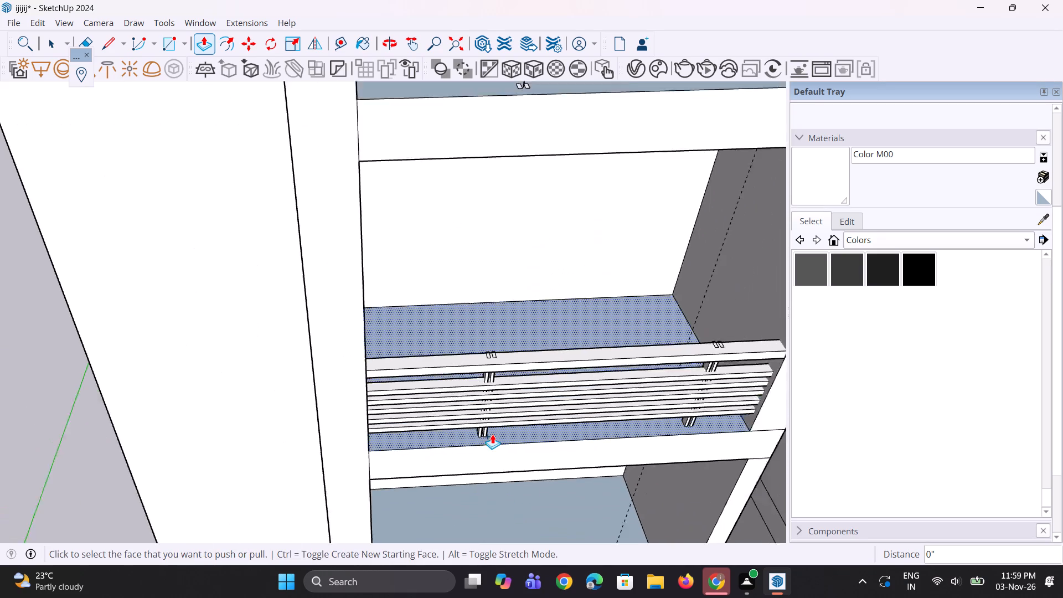
middle_drag(492, 434, 479, 466)
scroll(479, 465, down, 4)
scroll(530, 302, up, 2)
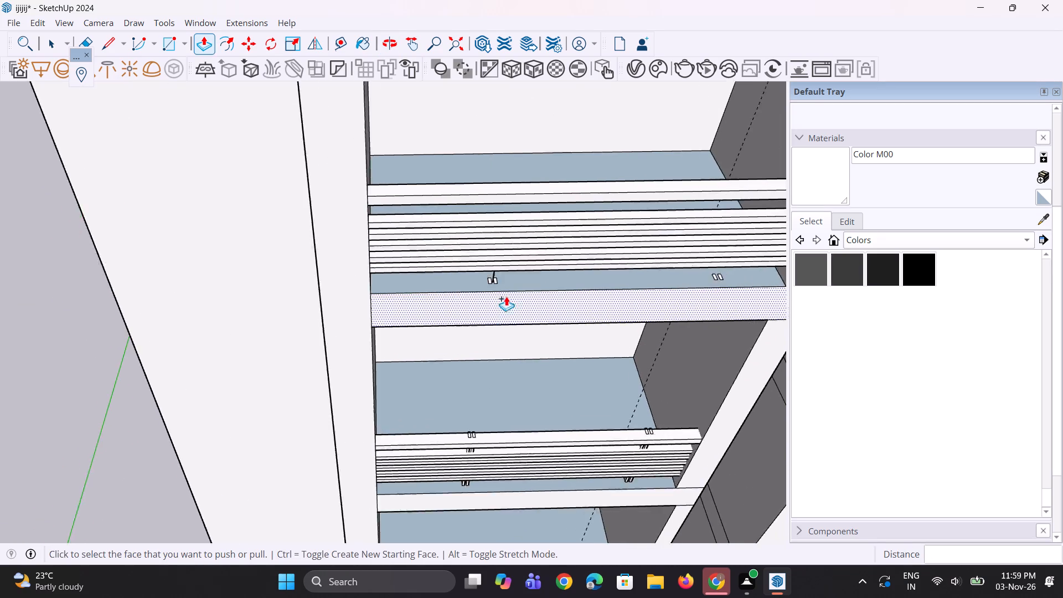
scroll(506, 296, up, 15)
double_click(492, 276)
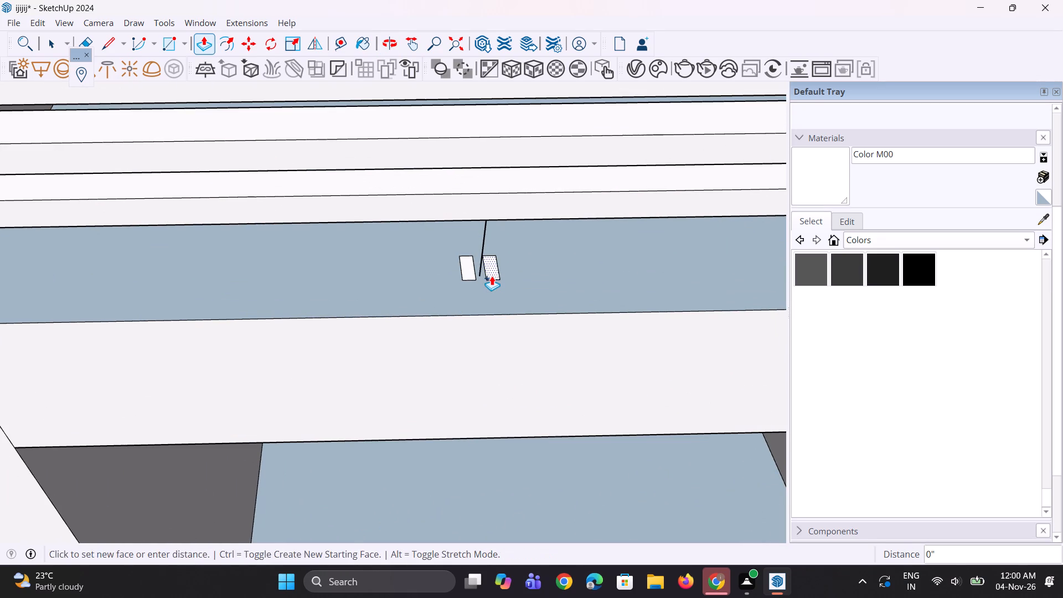
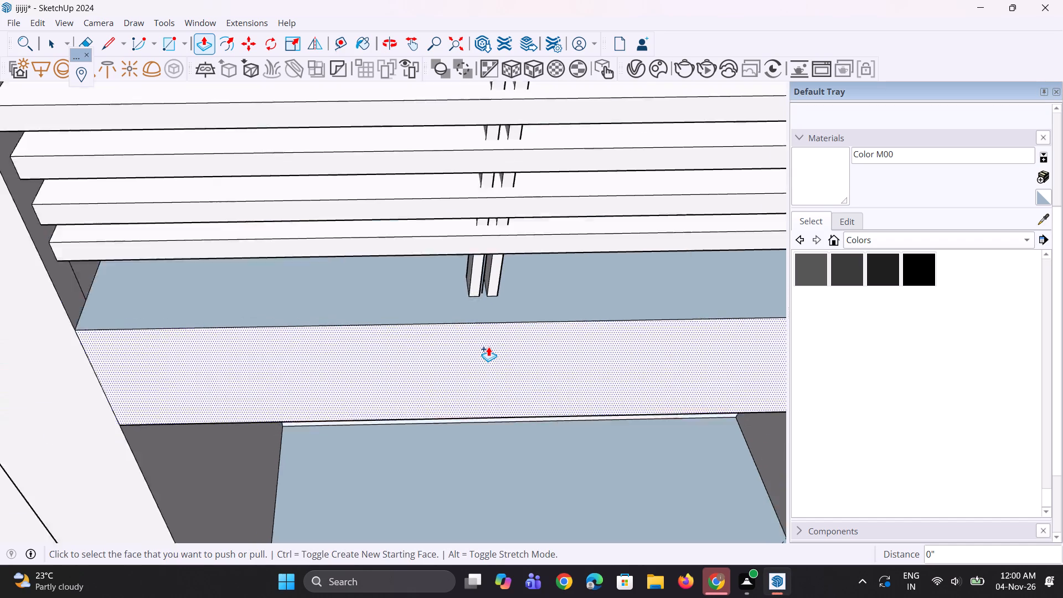
Repeat the same extrusion on both rectangles of the pair nearer the side wall in the frame's top compartment.
scroll(488, 347, down, 17)
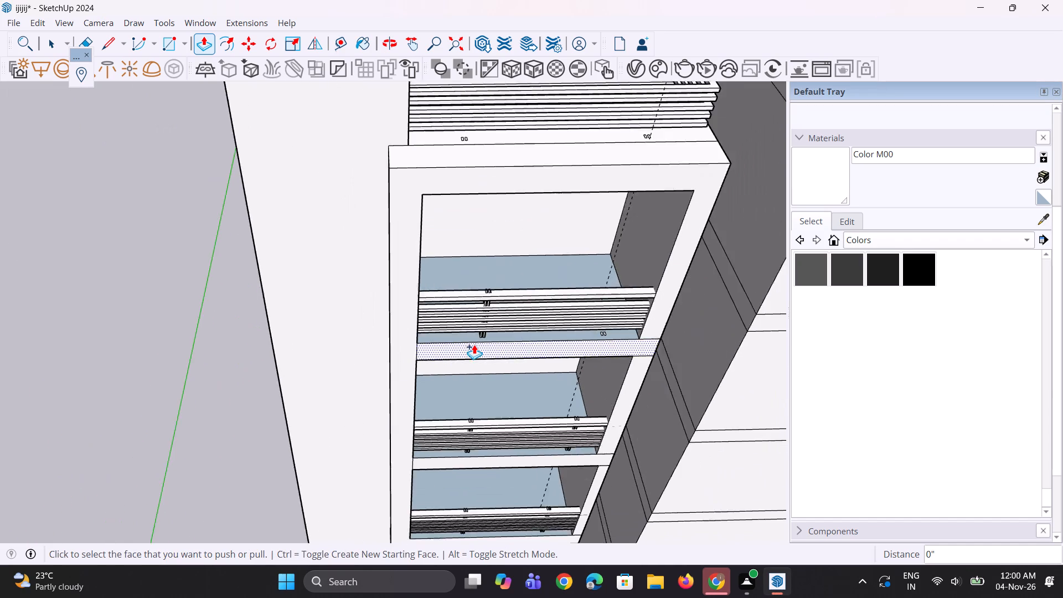
scroll(591, 334, up, 10)
scroll(592, 336, up, 12)
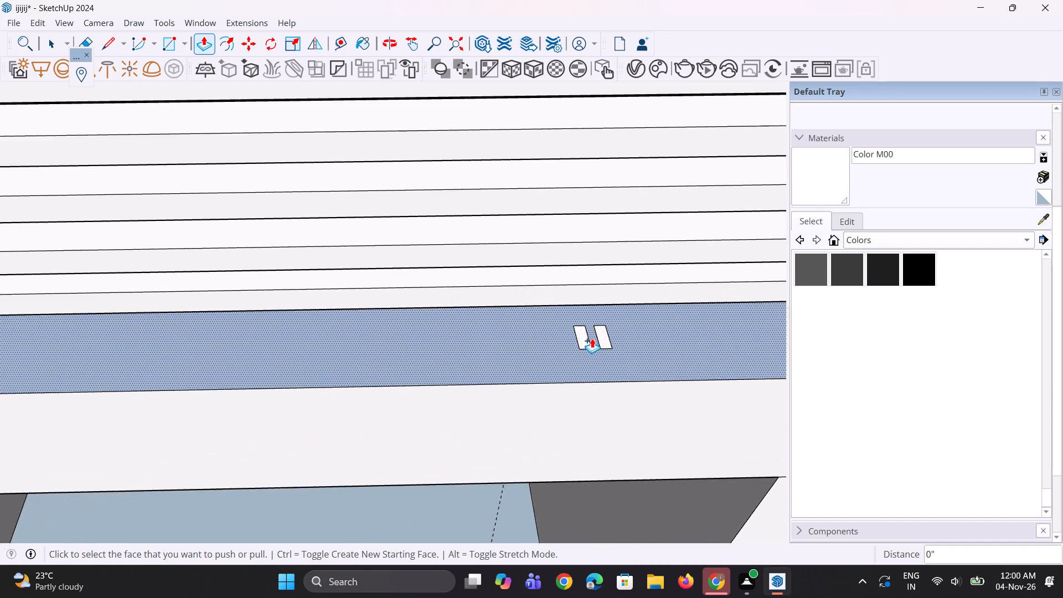
scroll(592, 338, up, 2)
double_click(584, 346)
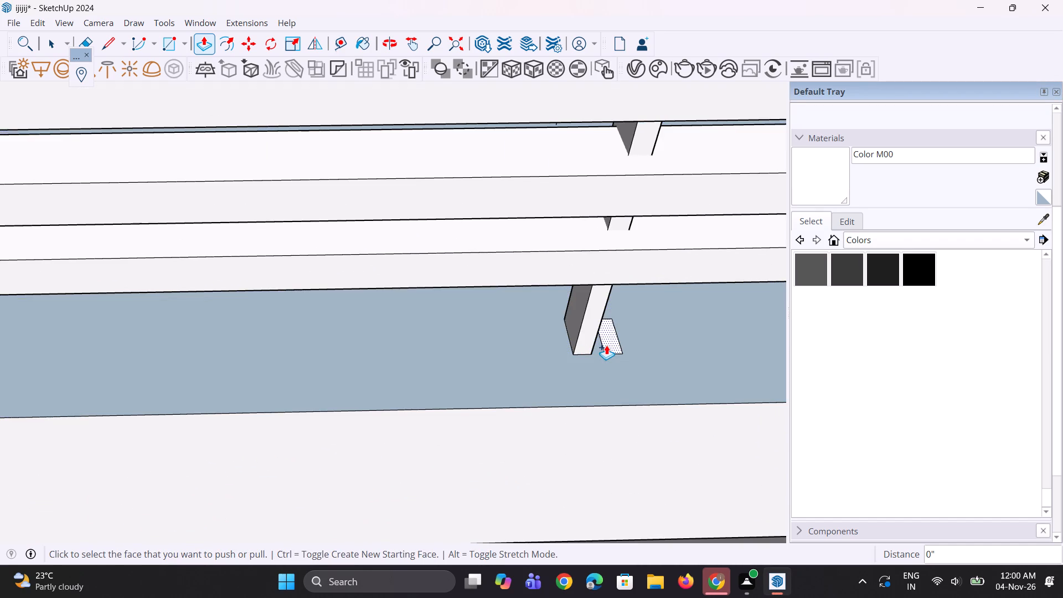
double_click(610, 343)
Extrude both base rectangles near the corner of the railing above the frame upward by the same distance.
scroll(580, 372, down, 10)
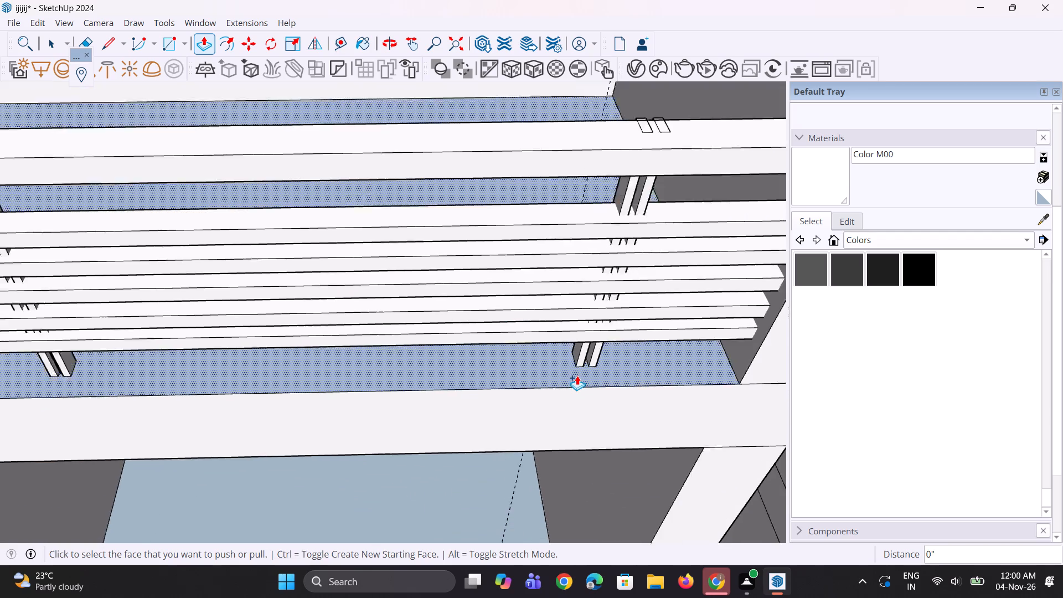
scroll(577, 375, down, 20)
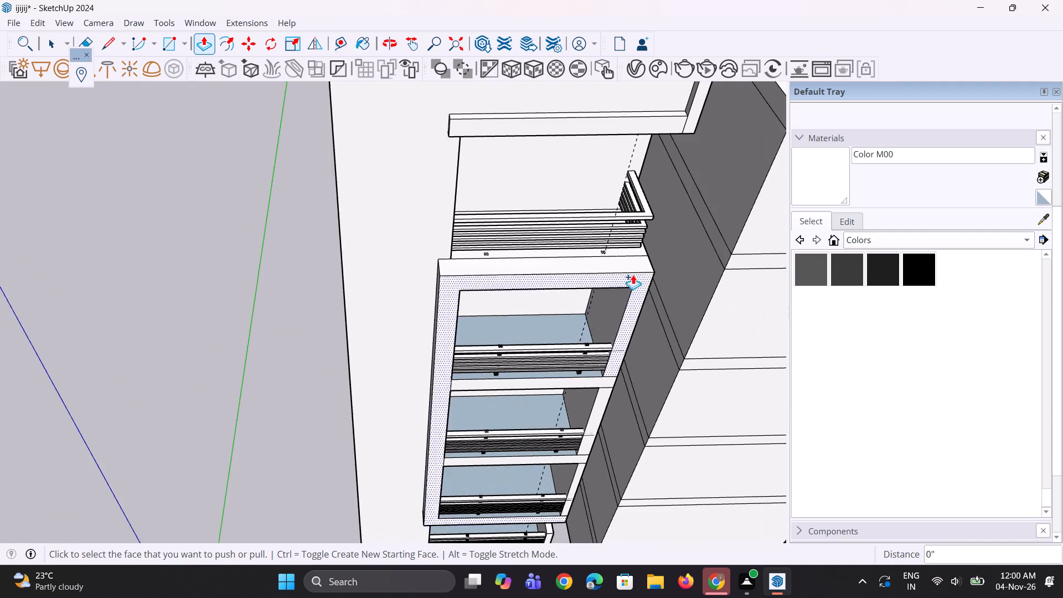
scroll(649, 220, up, 15)
scroll(574, 286, up, 10)
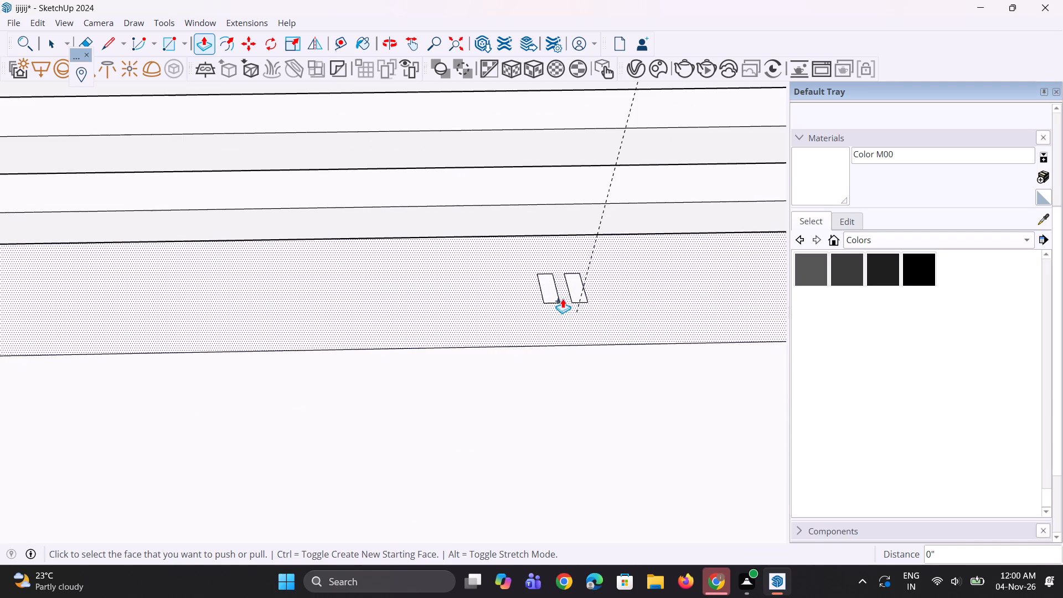
double_click(551, 301)
double_click(580, 295)
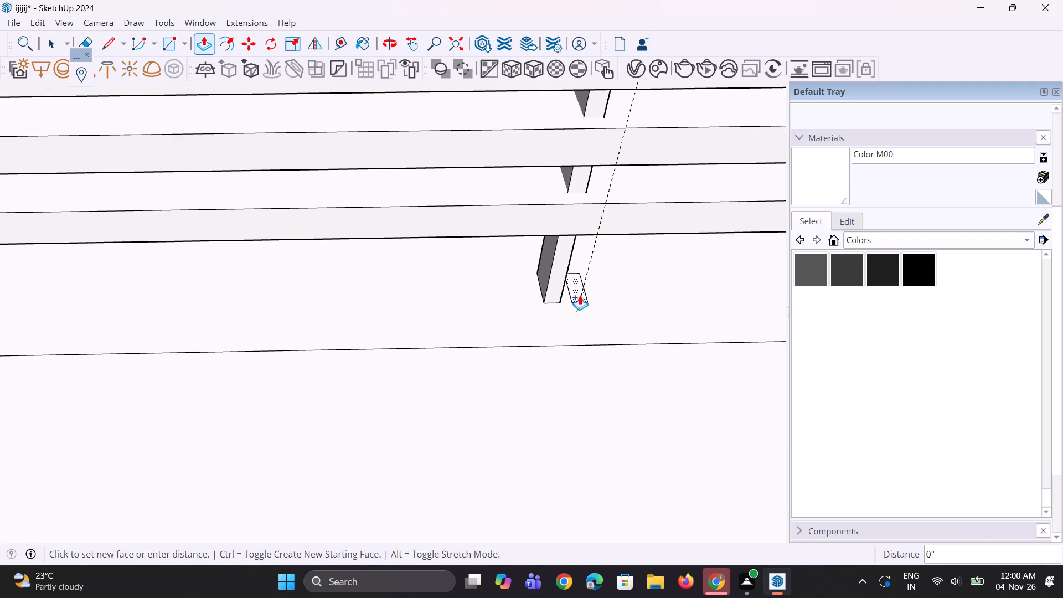
Repeat the extrusion on both rectangles of the other pair, at the opposite end of the railing above the frame.
scroll(644, 445, down, 18)
scroll(633, 399, up, 2)
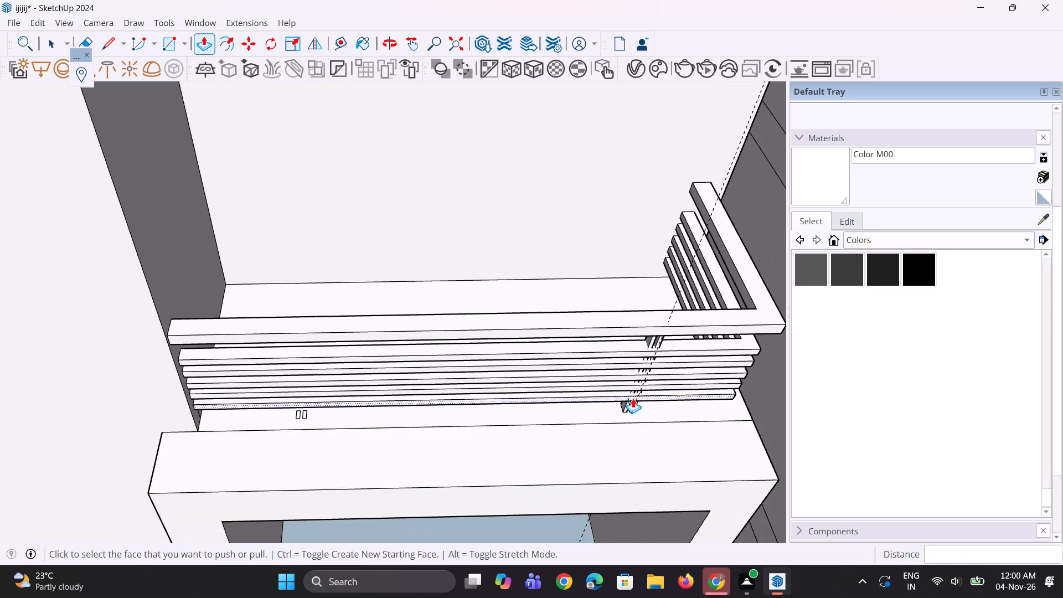
scroll(633, 398, up, 2)
middle_drag(625, 384, 701, 269)
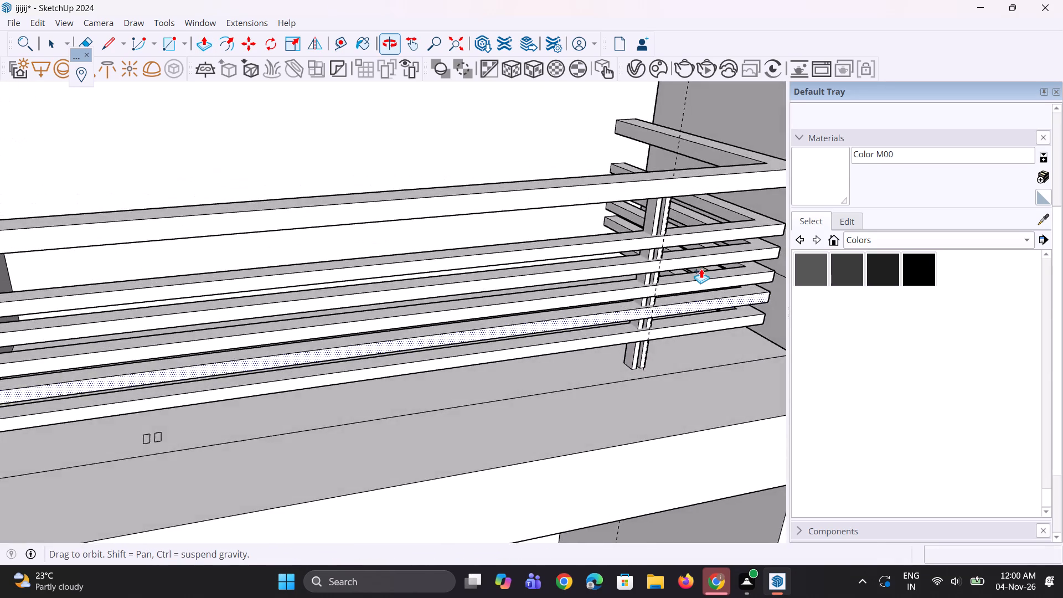
scroll(705, 269, down, 5)
scroll(411, 406, up, 4)
scroll(343, 359, up, 4)
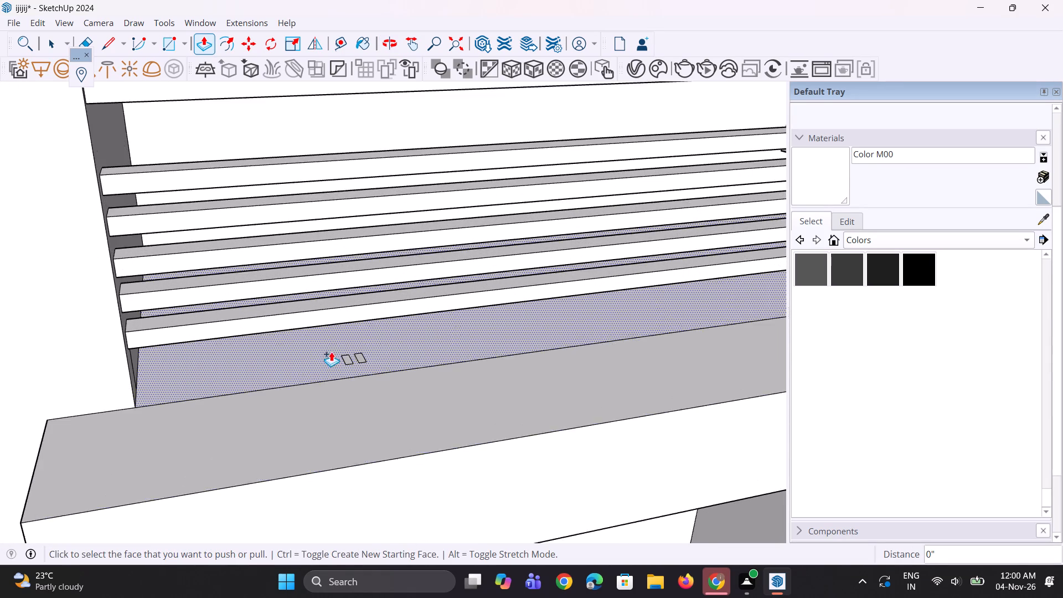
scroll(358, 365, up, 3)
double_click(348, 361)
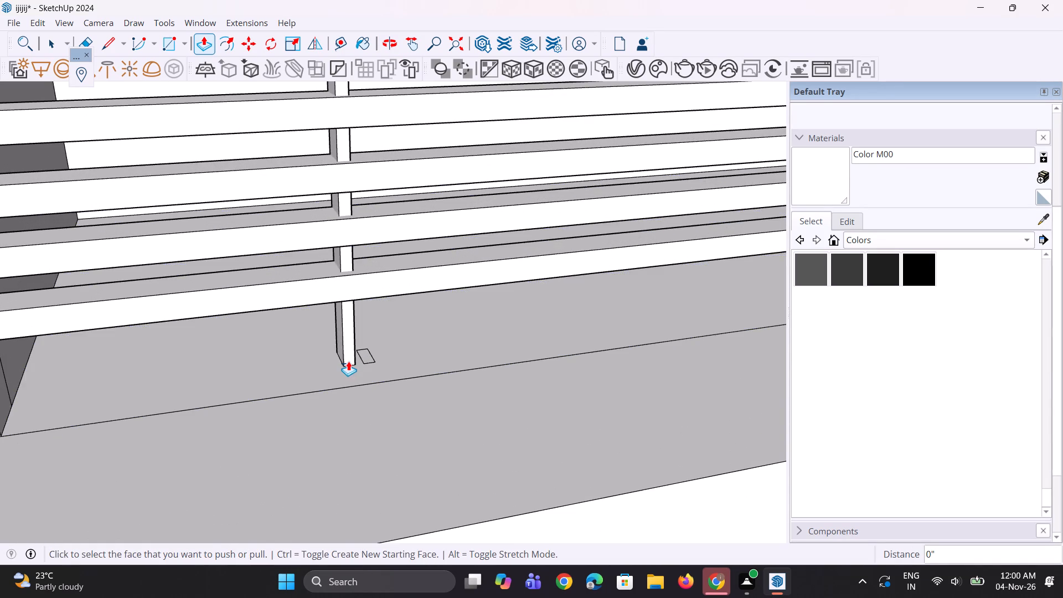
double_click(372, 363)
Extrude the top face of the lowest long slat in the railing above the frame upward by 3 13/16".
scroll(474, 405, down, 6)
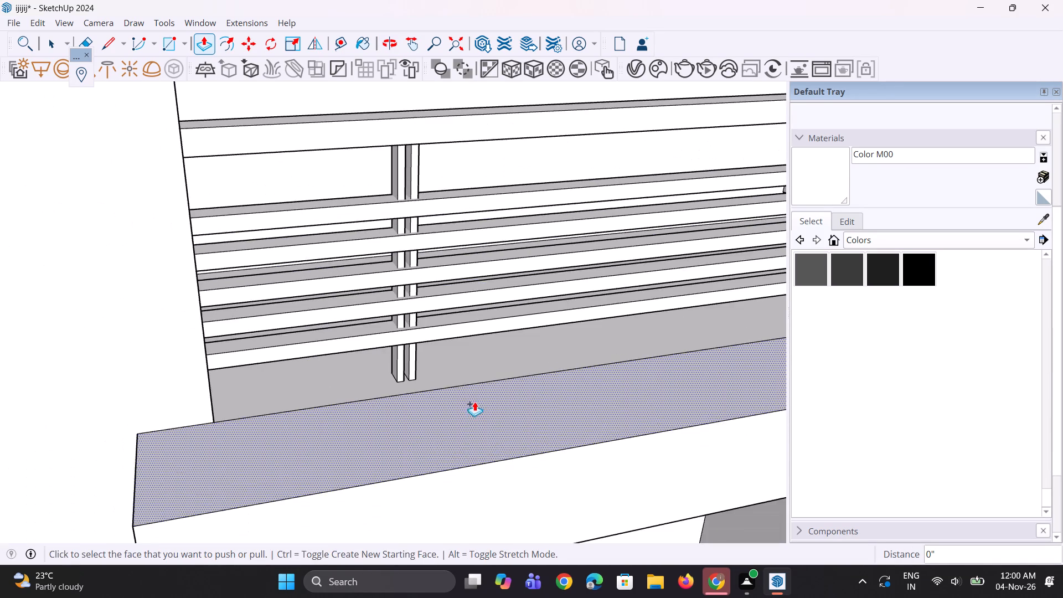
middle_drag(473, 401, 463, 465)
scroll(463, 465, up, 1)
scroll(468, 453, down, 6)
scroll(441, 367, up, 2)
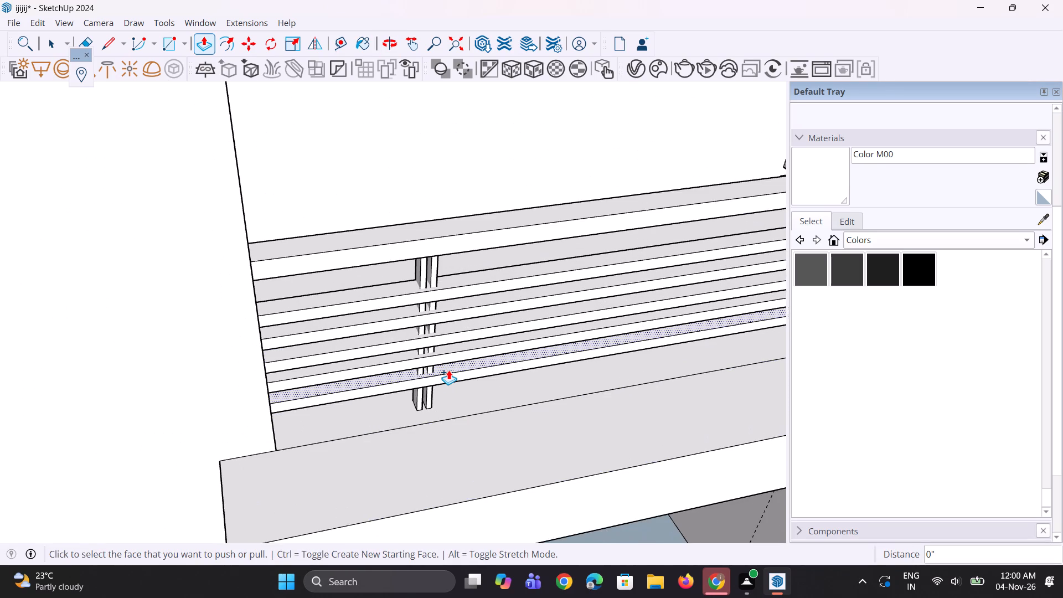
drag(473, 361, 544, 343)
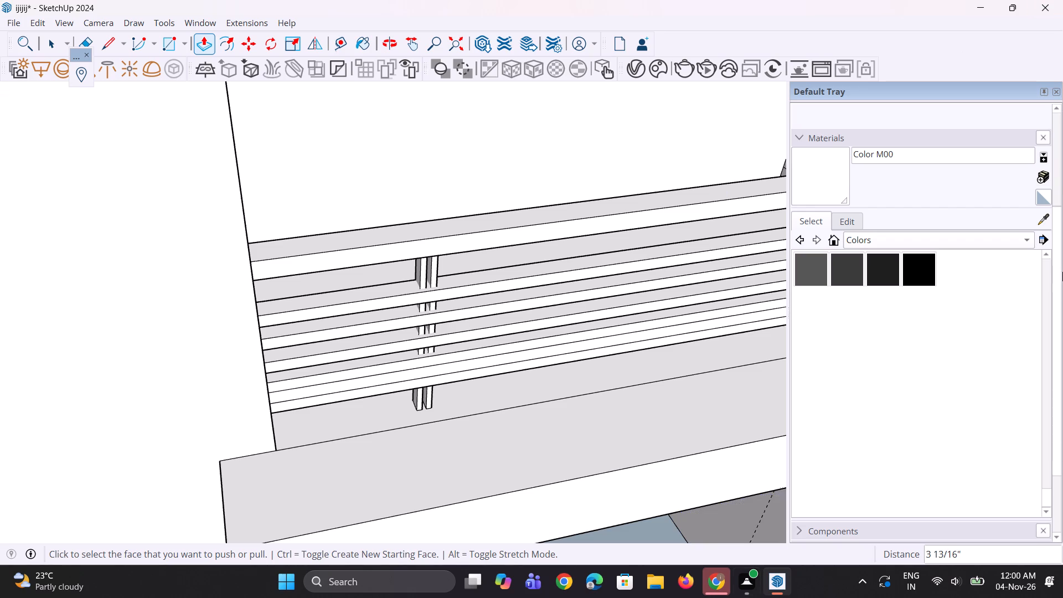
scroll(146, 132, down, 4)
scroll(115, 301, down, 3)
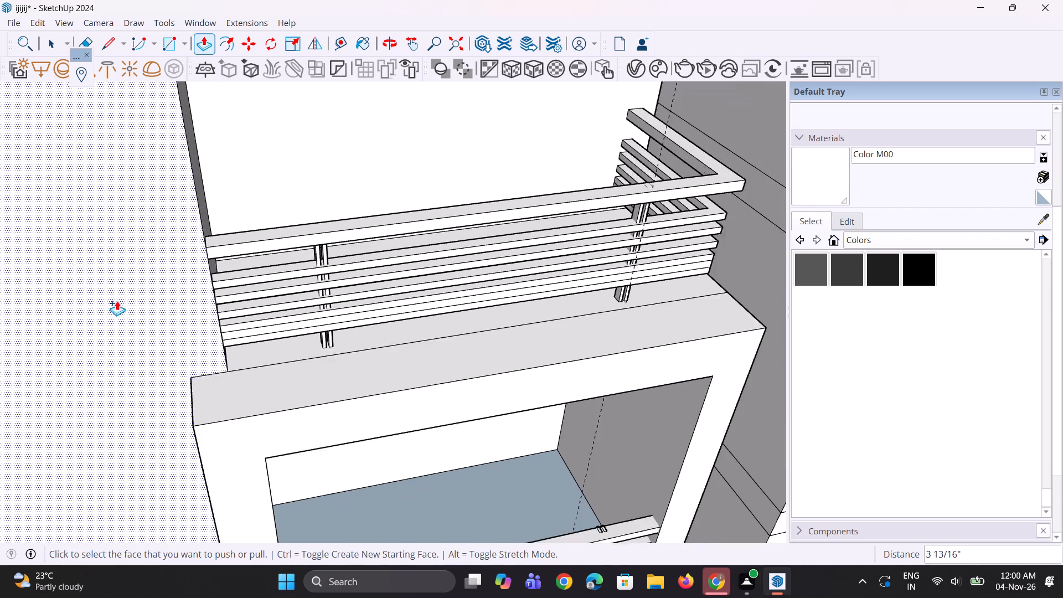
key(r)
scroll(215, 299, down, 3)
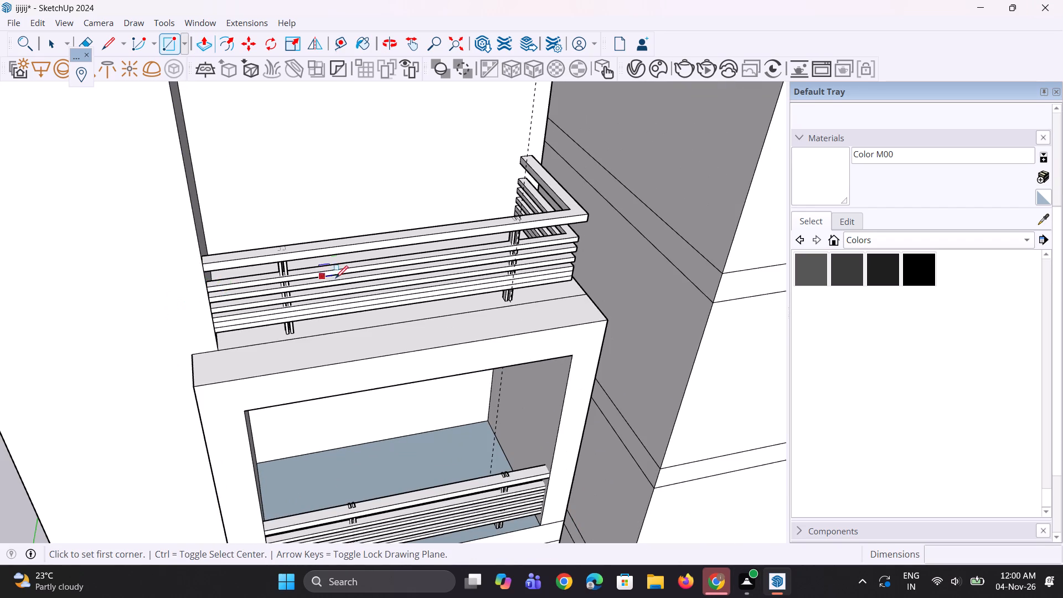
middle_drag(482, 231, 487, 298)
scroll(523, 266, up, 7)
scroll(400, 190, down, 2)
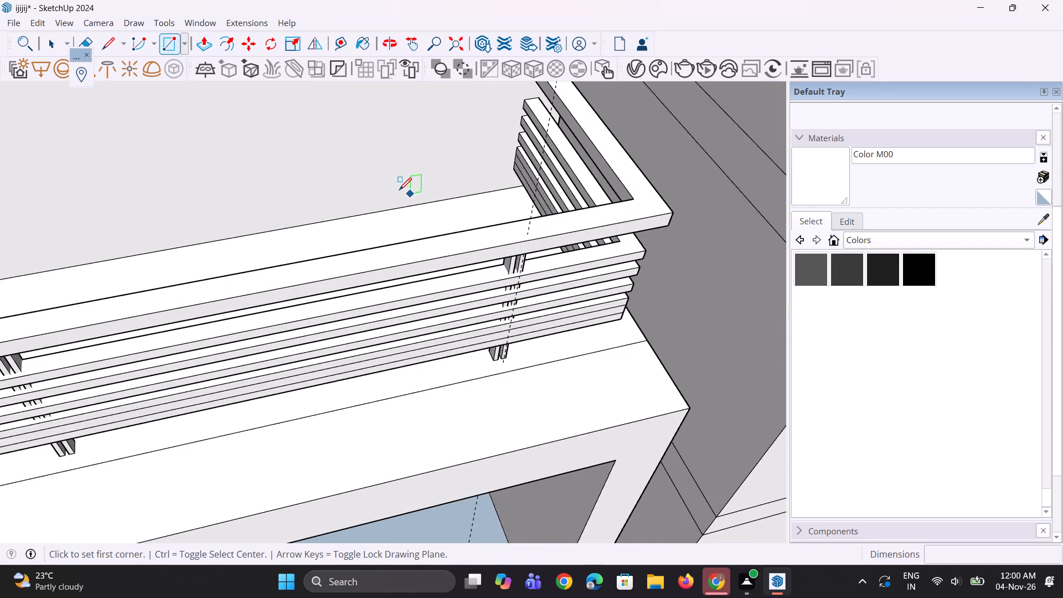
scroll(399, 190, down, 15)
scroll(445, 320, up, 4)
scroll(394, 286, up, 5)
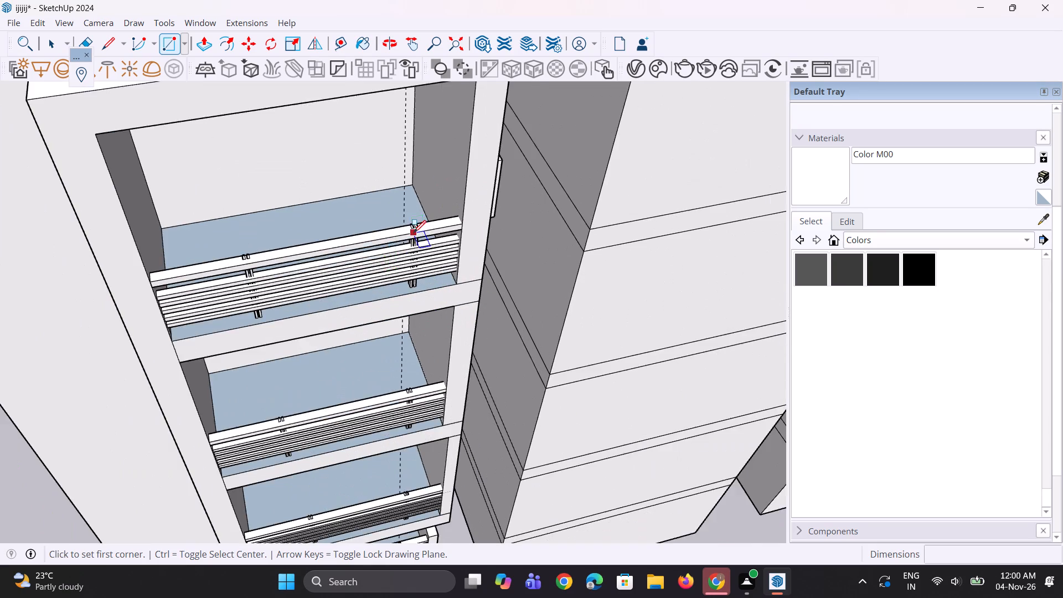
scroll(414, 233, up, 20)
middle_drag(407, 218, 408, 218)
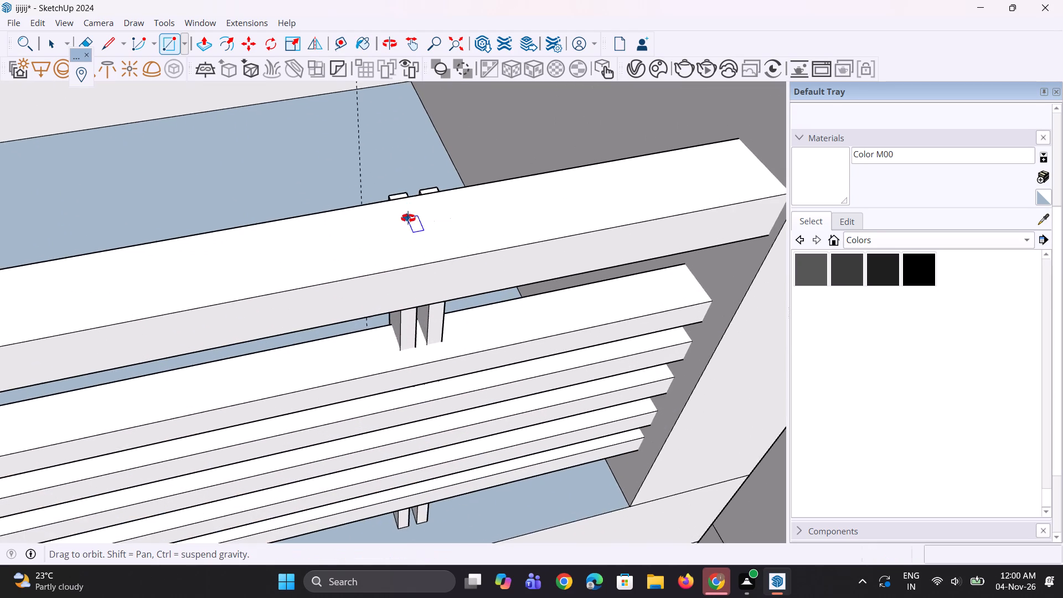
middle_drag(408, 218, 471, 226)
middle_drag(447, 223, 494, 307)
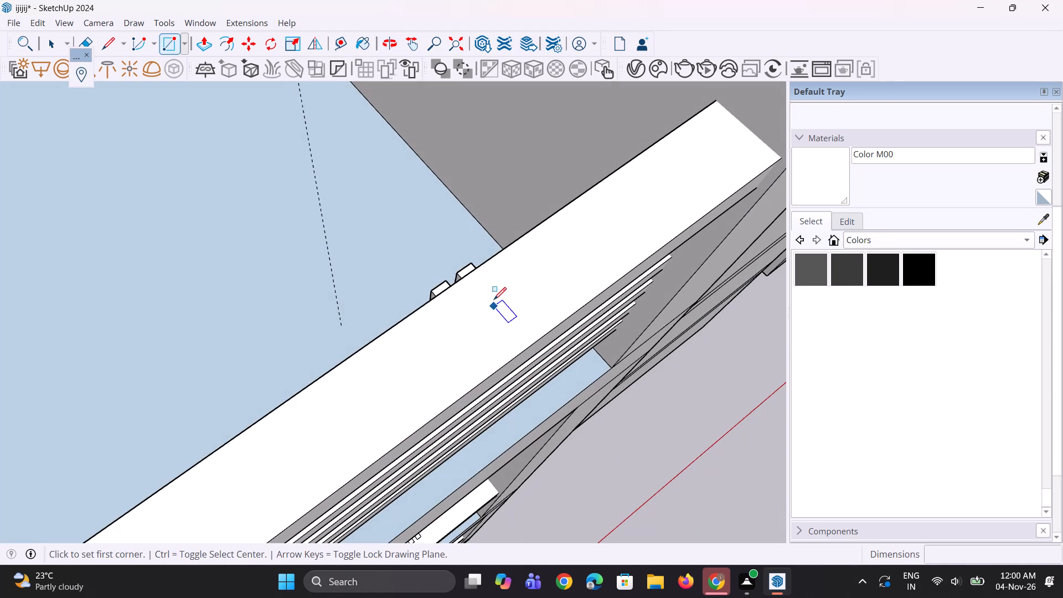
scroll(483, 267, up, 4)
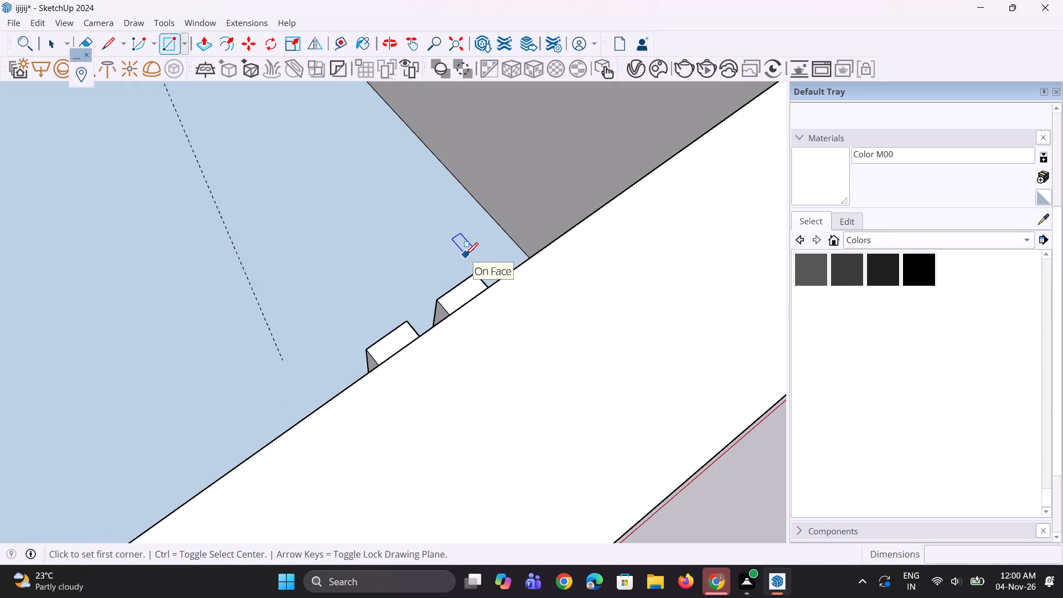
Push in the projecting rear faces of both uprights nearer the side wall in the frame's top compartment by 1 3/8", flush with the top rail.
key(p)
scroll(465, 255, up, 3)
middle_drag(464, 257, 471, 276)
scroll(426, 235, down, 8)
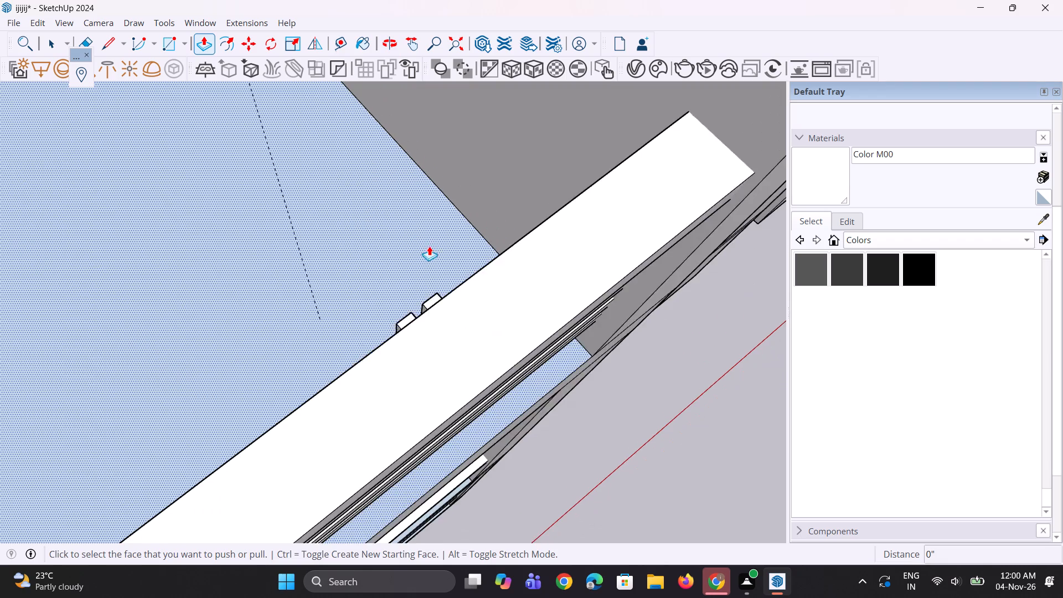
middle_drag(450, 298, 746, 246)
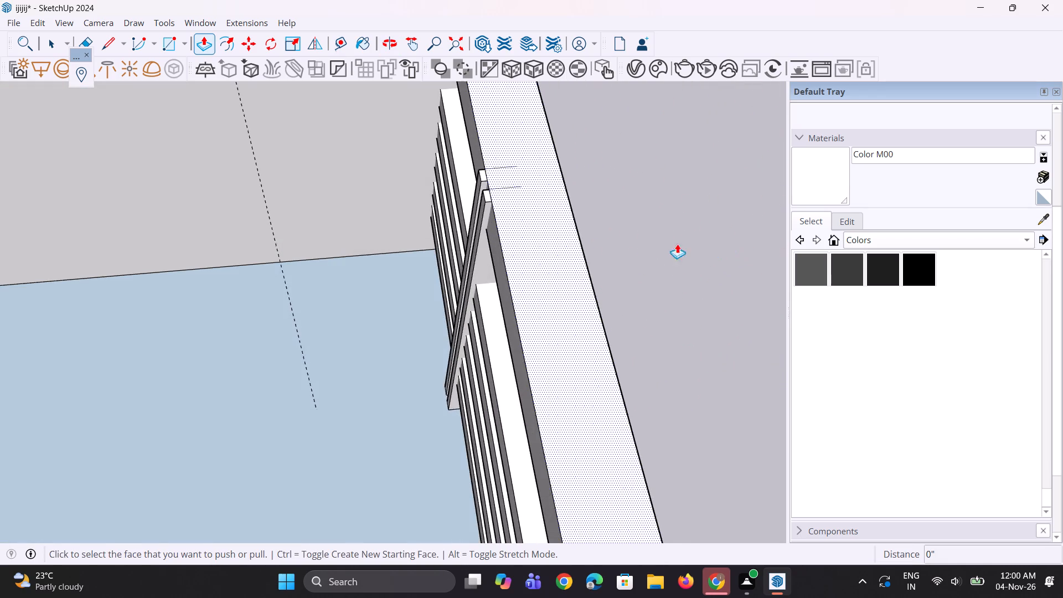
scroll(490, 216, up, 2)
click(478, 207)
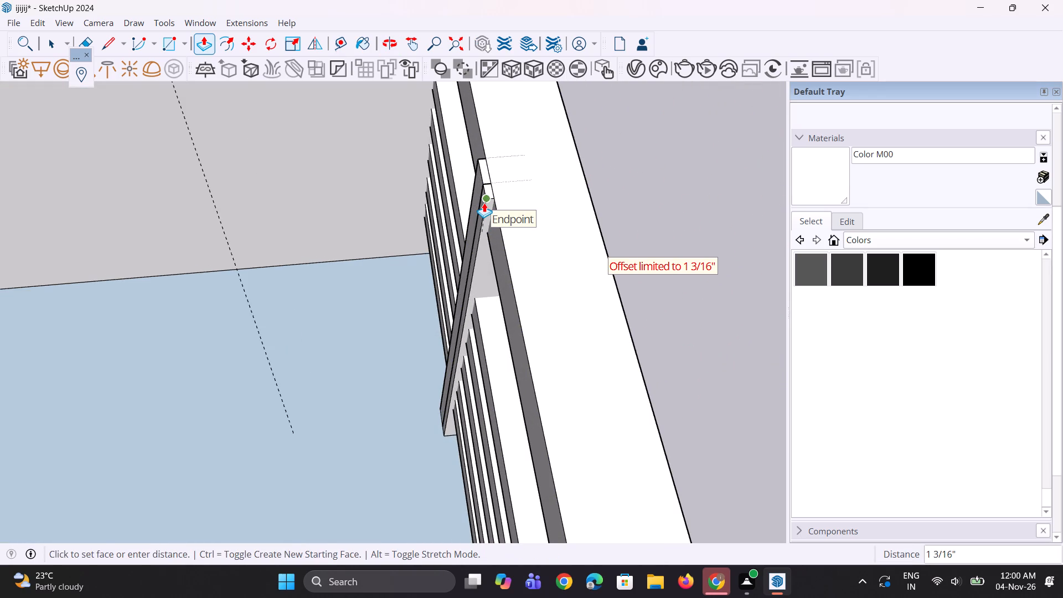
key(Escape)
scroll(479, 198, up, 6)
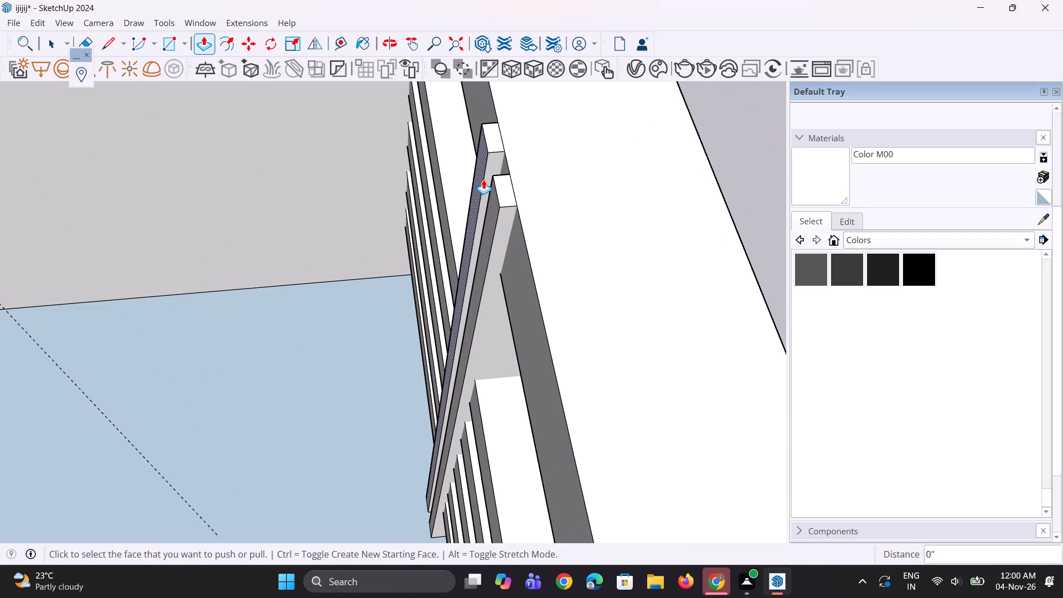
click(483, 179)
click(513, 156)
scroll(504, 208, up, 2)
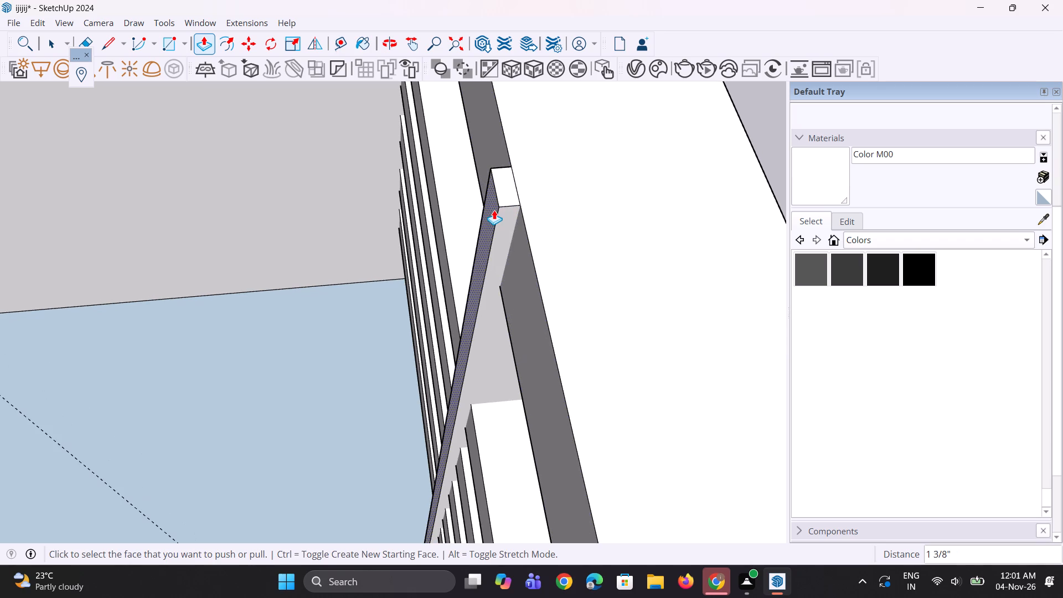
double_click(494, 210)
Examine the uprights on the frame's compartment railings and the tower's facade as a whole.
middle_drag(551, 213, 292, 225)
scroll(277, 209, down, 10)
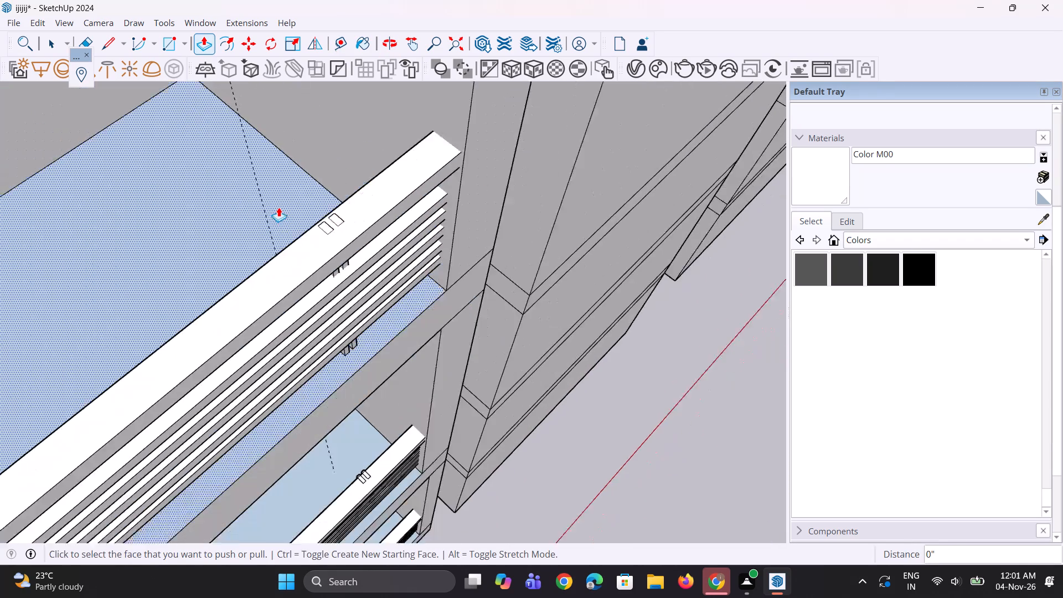
scroll(278, 207, down, 2)
middle_drag(360, 284, 365, 212)
scroll(365, 210, up, 1)
scroll(368, 199, down, 12)
scroll(313, 200, up, 1)
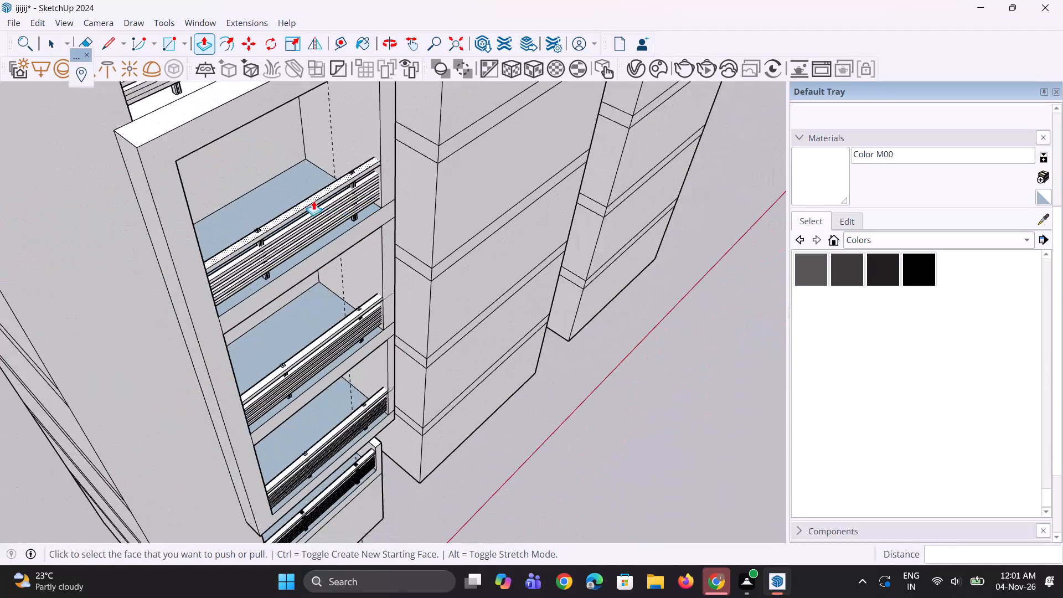
scroll(313, 200, up, 7)
middle_drag(323, 190, 303, 192)
scroll(303, 194, up, 1)
scroll(403, 255, down, 9)
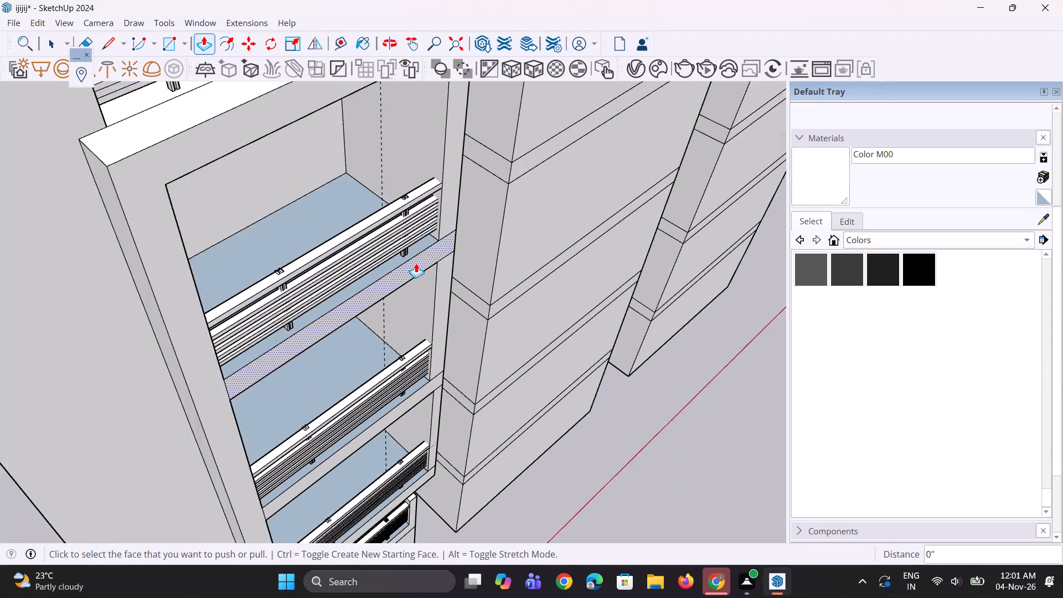
scroll(416, 263, down, 12)
scroll(403, 271, up, 4)
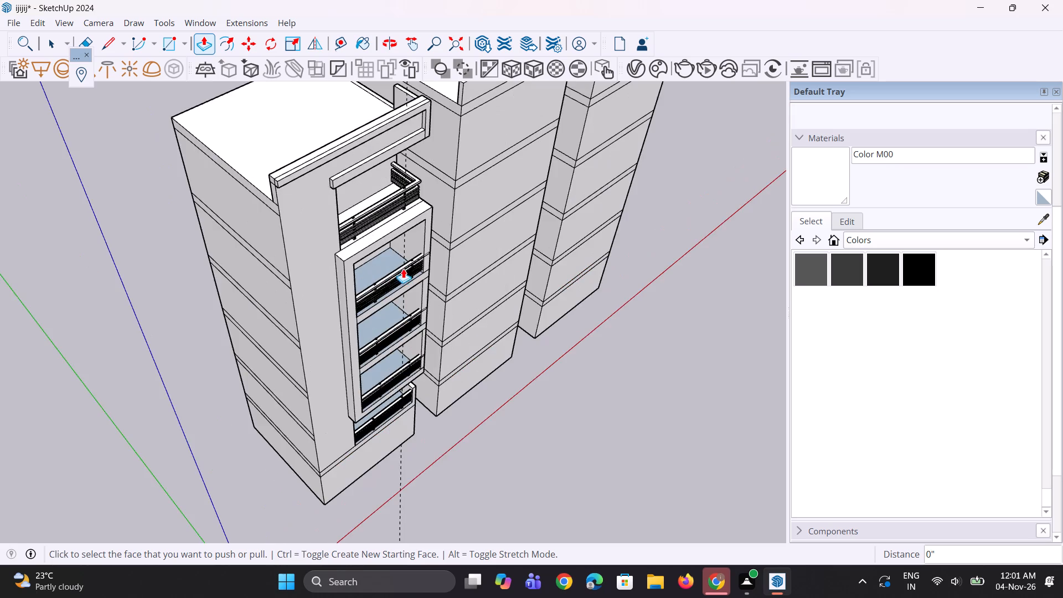
Push in the rear faces of both uprights farther from the corner in the railing above the frame, trimming them at the top rail.
scroll(394, 259, up, 5)
scroll(353, 169, up, 8)
scroll(308, 171, up, 4)
middle_drag(305, 180, 26, 314)
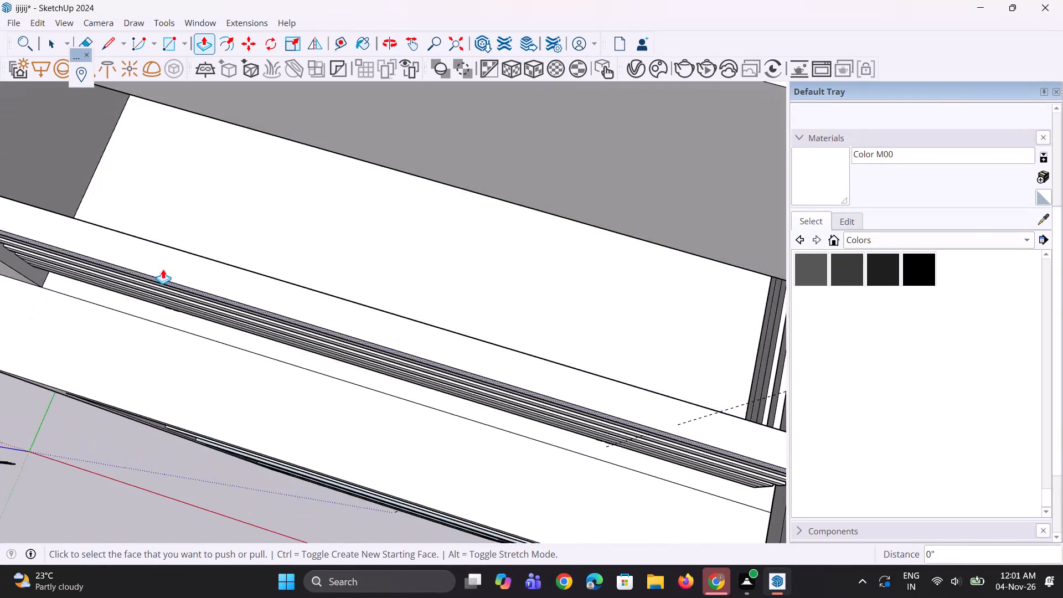
scroll(163, 269, down, 11)
middle_drag(197, 307, 226, 145)
scroll(225, 147, up, 4)
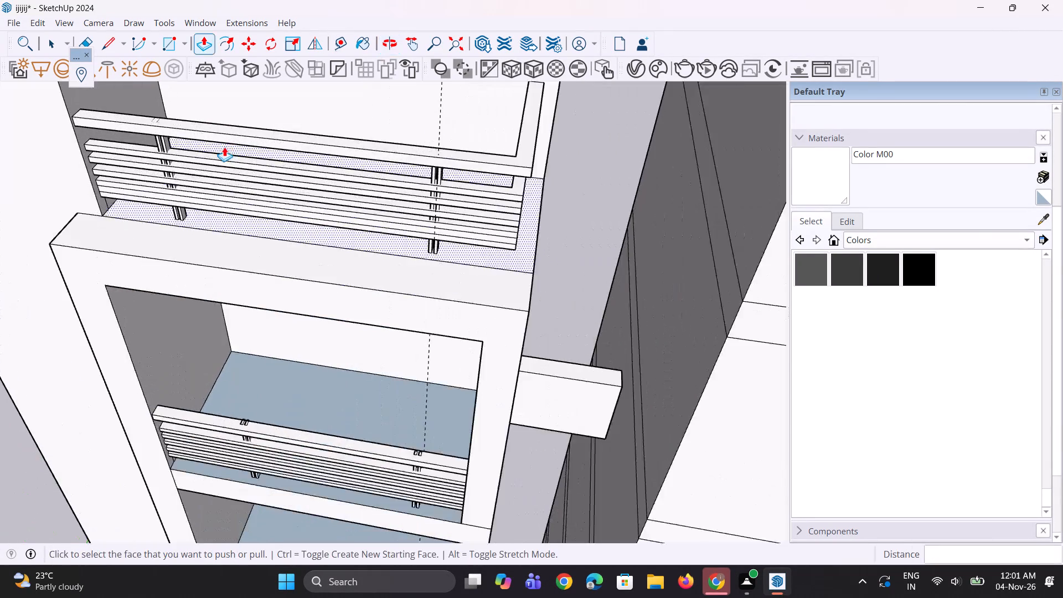
scroll(87, 141, up, 9)
middle_drag(176, 121, 269, 354)
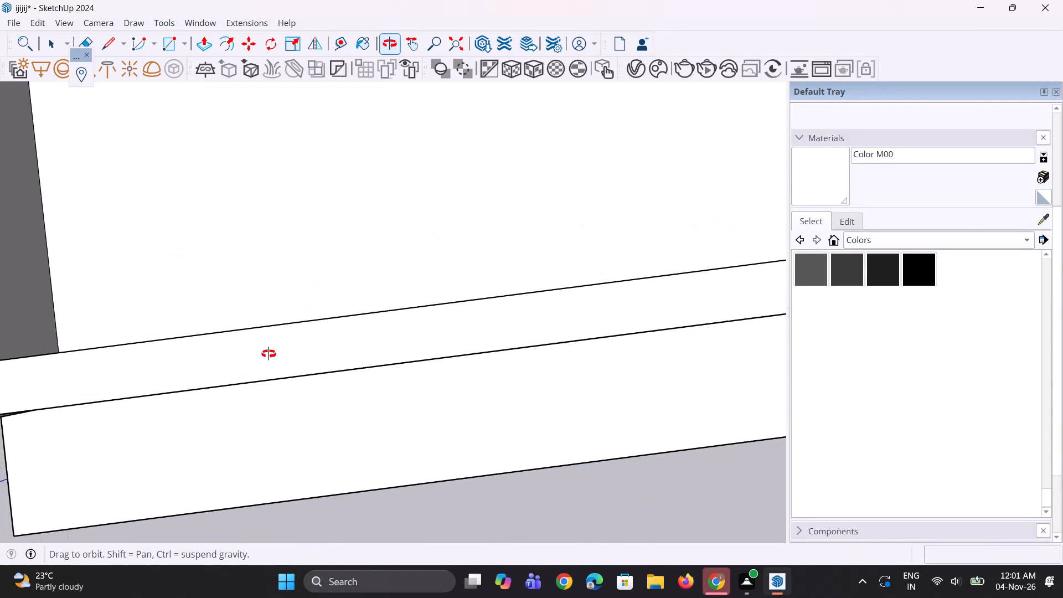
middle_drag(269, 354, 256, 407)
scroll(141, 404, up, 5)
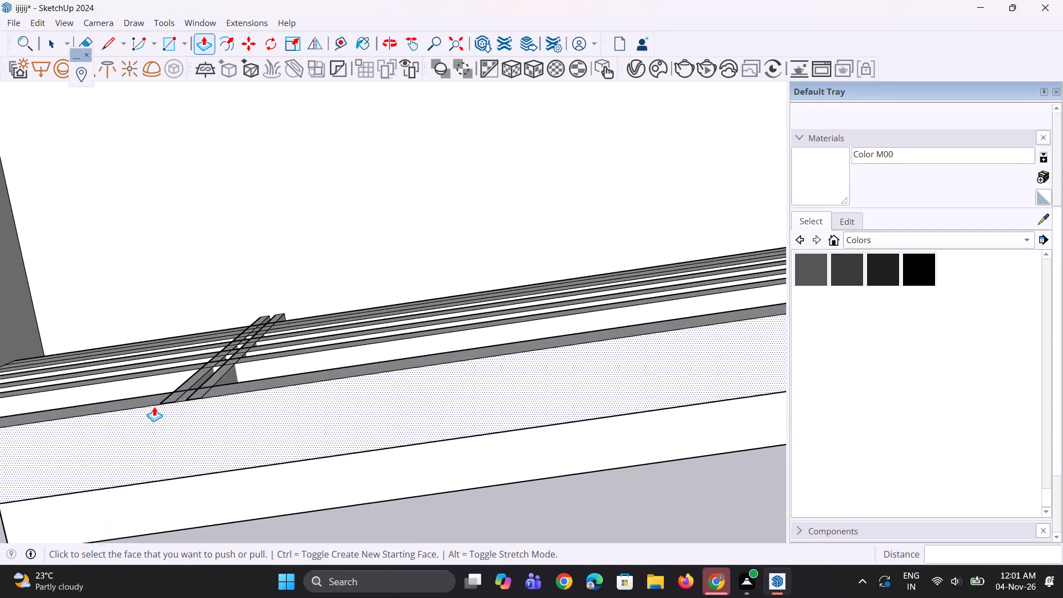
scroll(172, 403, up, 7)
click(177, 396)
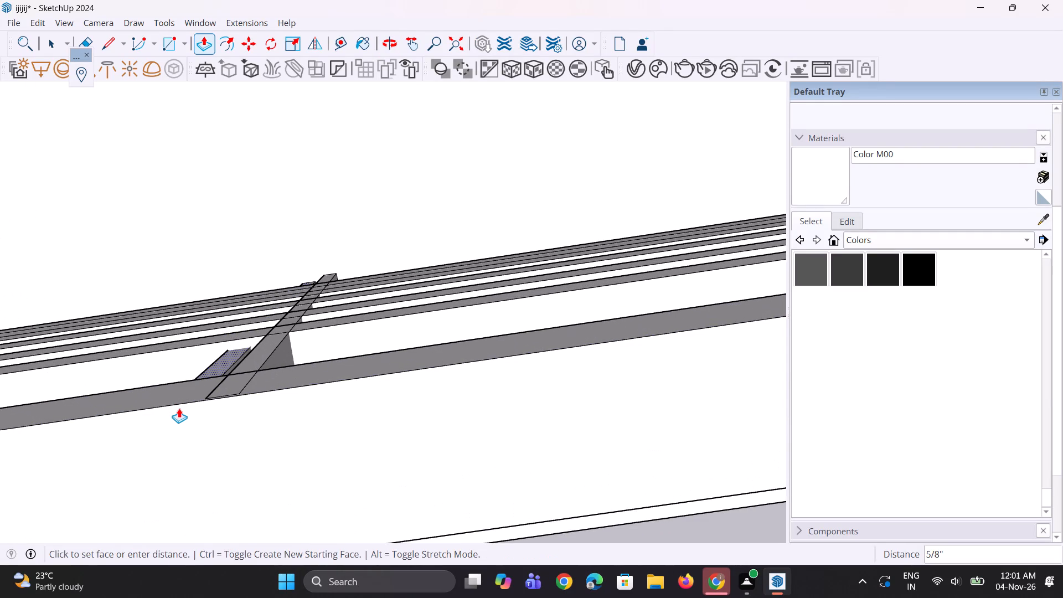
click(179, 408)
double_click(224, 391)
Push the tops of both uprights farther from the neighbouring tower in the frame's top compartment down 8 1/2" out of the top rail.
middle_drag(196, 457, 219, 336)
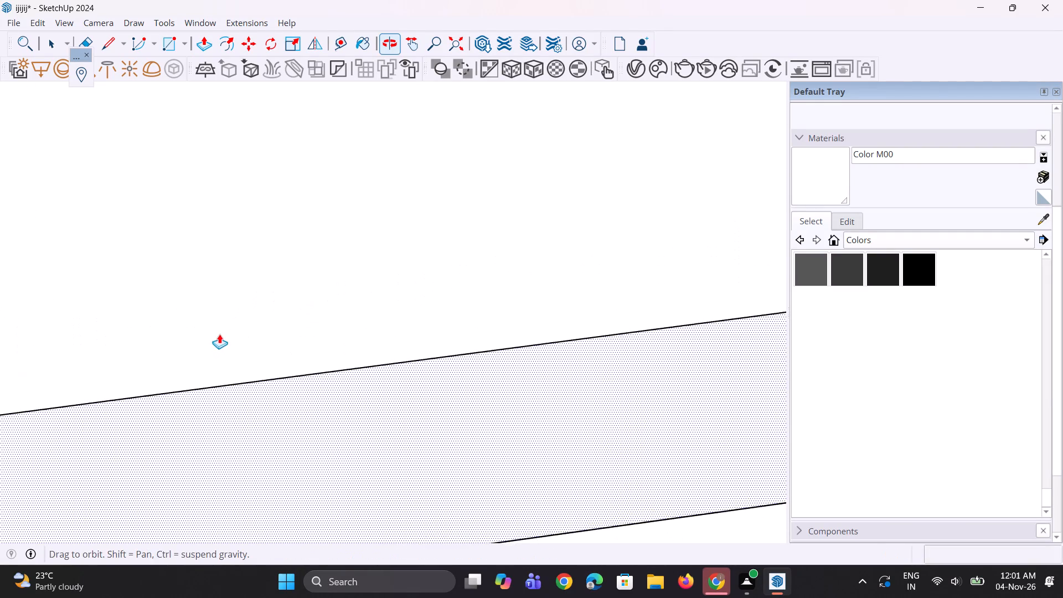
scroll(218, 322, down, 12)
middle_drag(216, 337, 216, 311)
scroll(215, 273, down, 6)
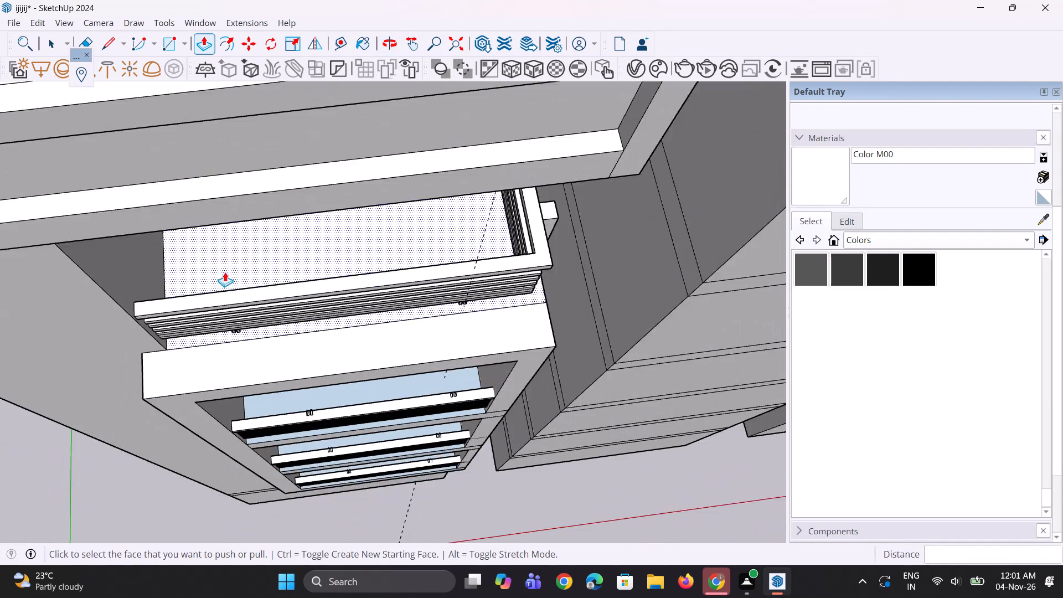
middle_drag(269, 355, 315, 182)
scroll(318, 172, down, 3)
scroll(373, 143, down, 2)
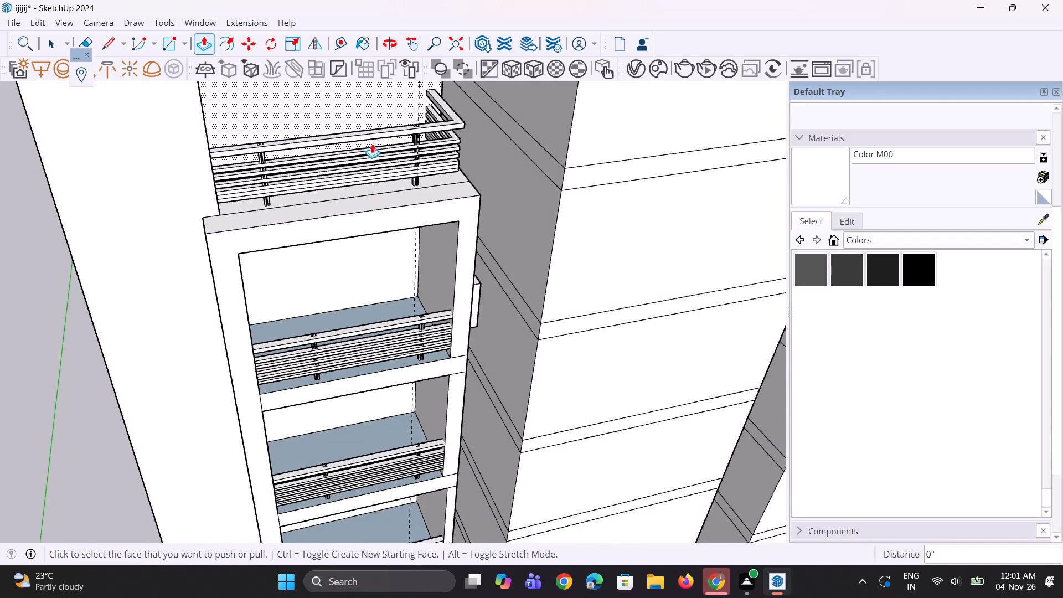
scroll(372, 143, down, 2)
scroll(382, 252, up, 18)
scroll(283, 257, up, 3)
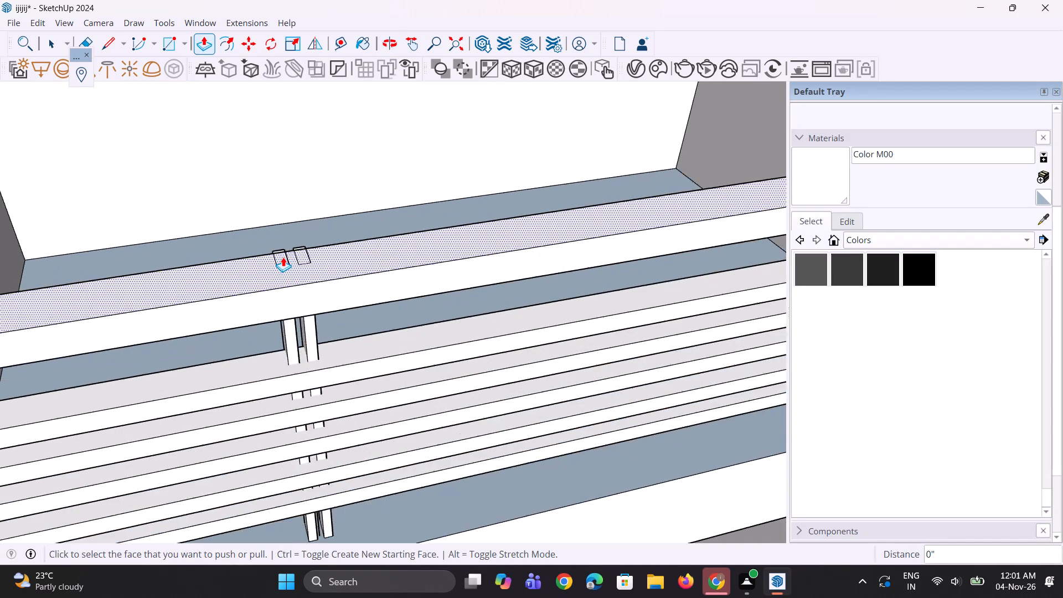
scroll(283, 257, up, 14)
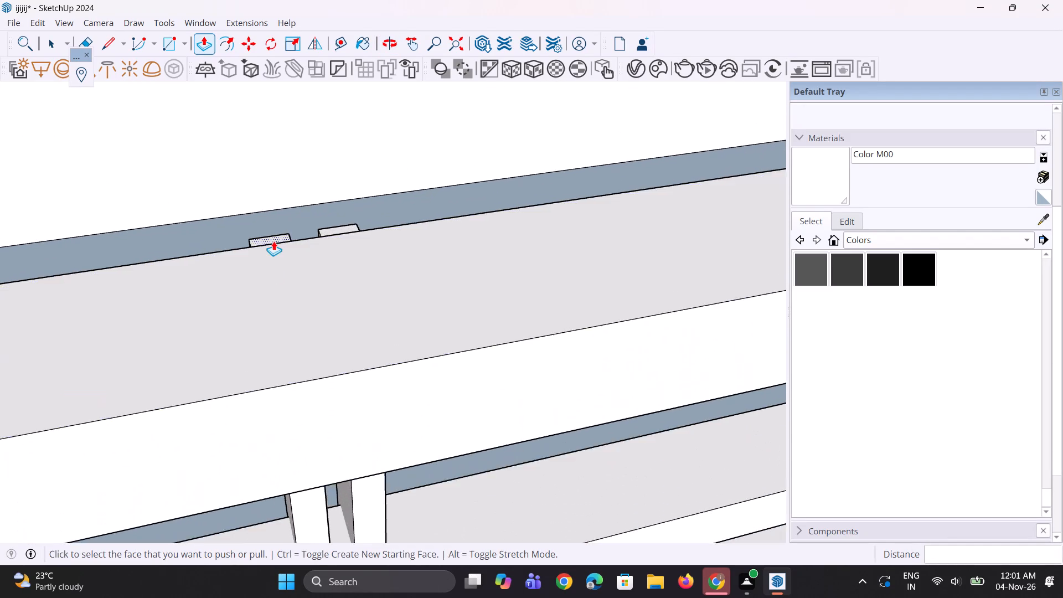
middle_drag(273, 246, 273, 349)
click(270, 234)
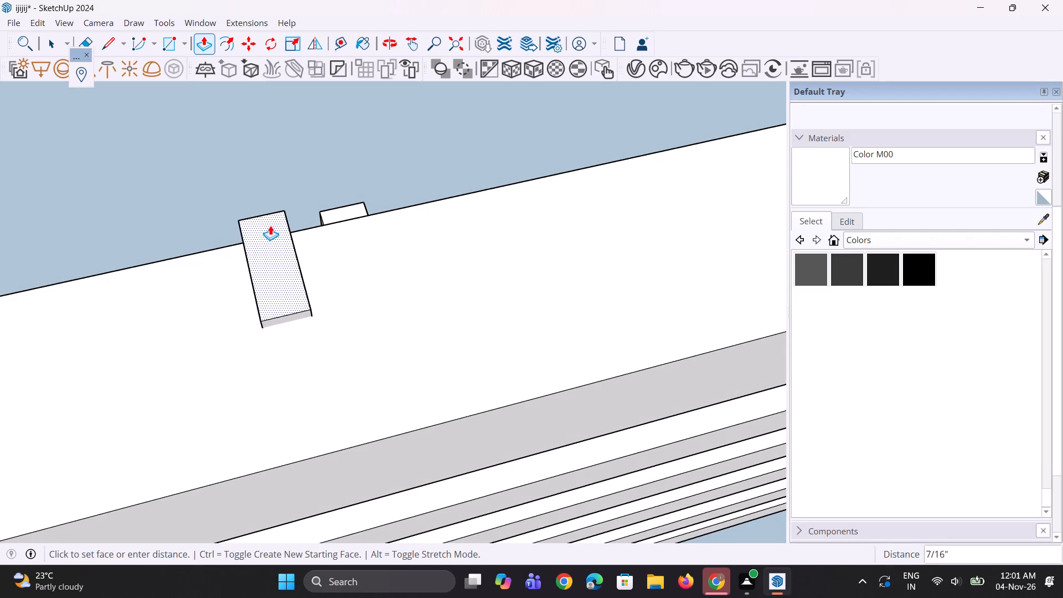
scroll(270, 226, down, 5)
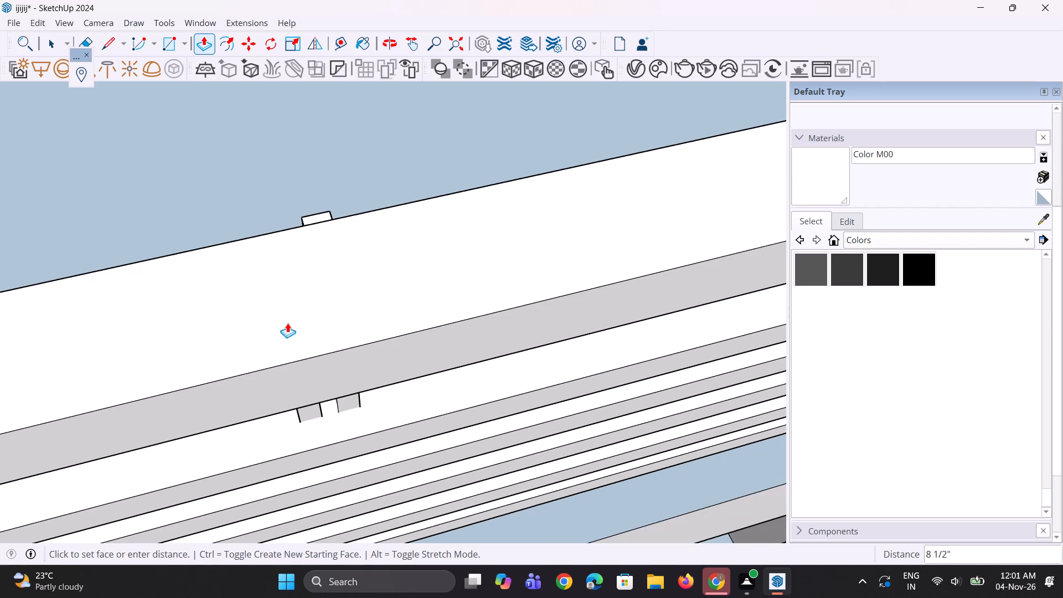
click(287, 323)
double_click(317, 218)
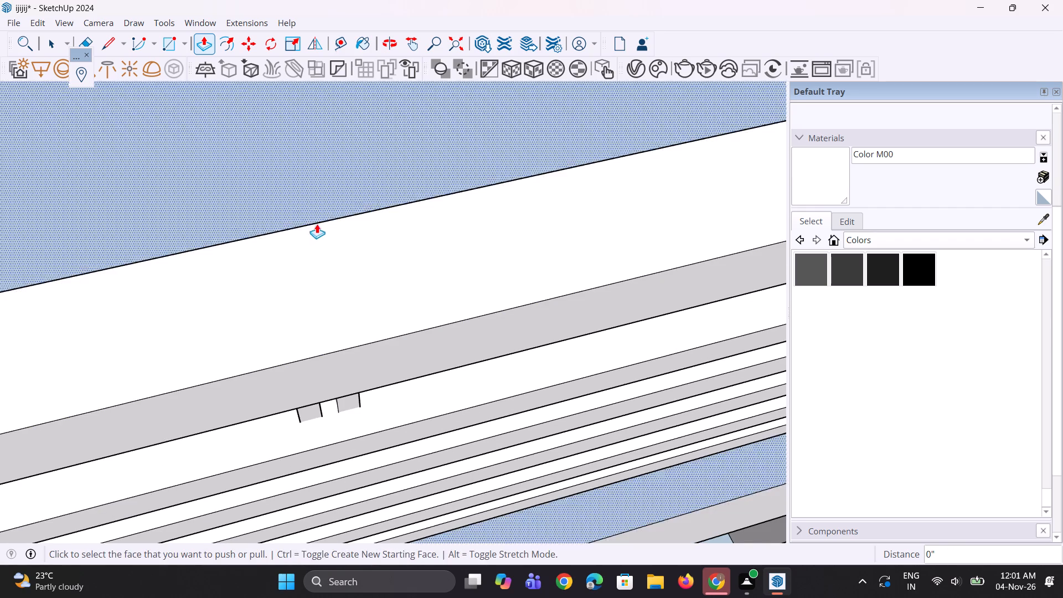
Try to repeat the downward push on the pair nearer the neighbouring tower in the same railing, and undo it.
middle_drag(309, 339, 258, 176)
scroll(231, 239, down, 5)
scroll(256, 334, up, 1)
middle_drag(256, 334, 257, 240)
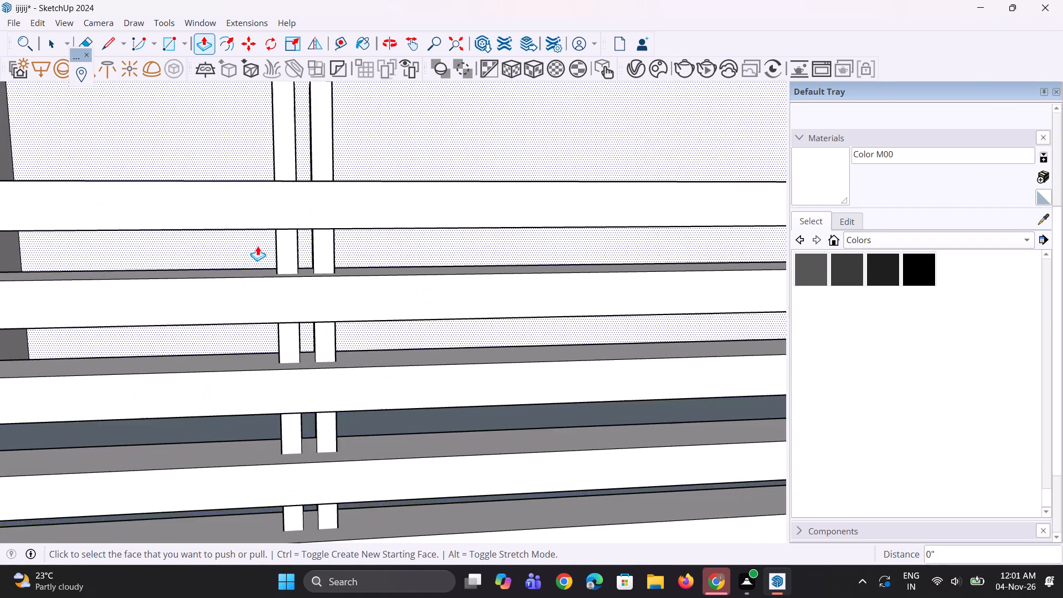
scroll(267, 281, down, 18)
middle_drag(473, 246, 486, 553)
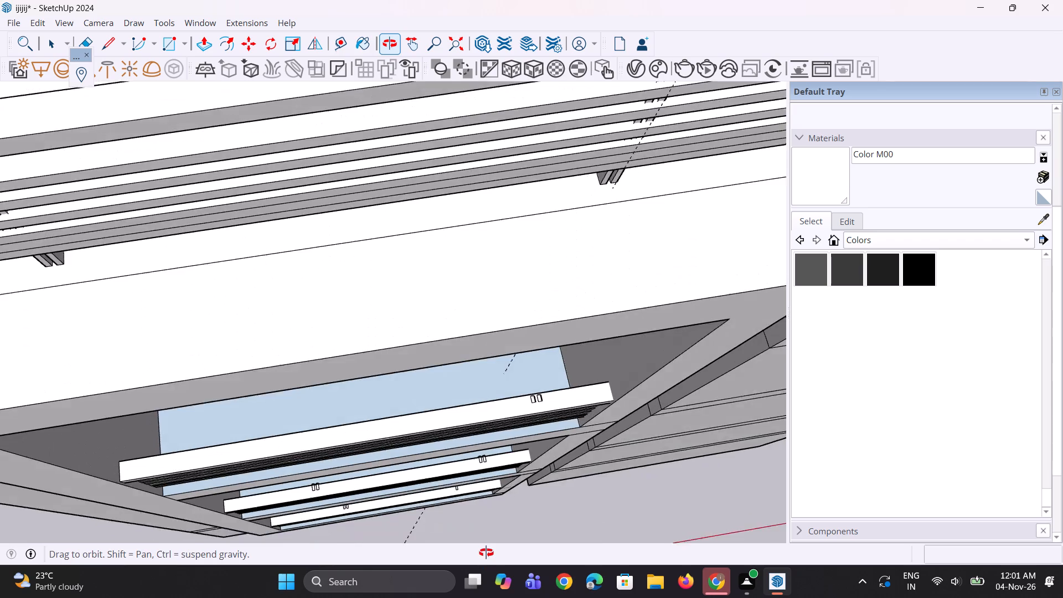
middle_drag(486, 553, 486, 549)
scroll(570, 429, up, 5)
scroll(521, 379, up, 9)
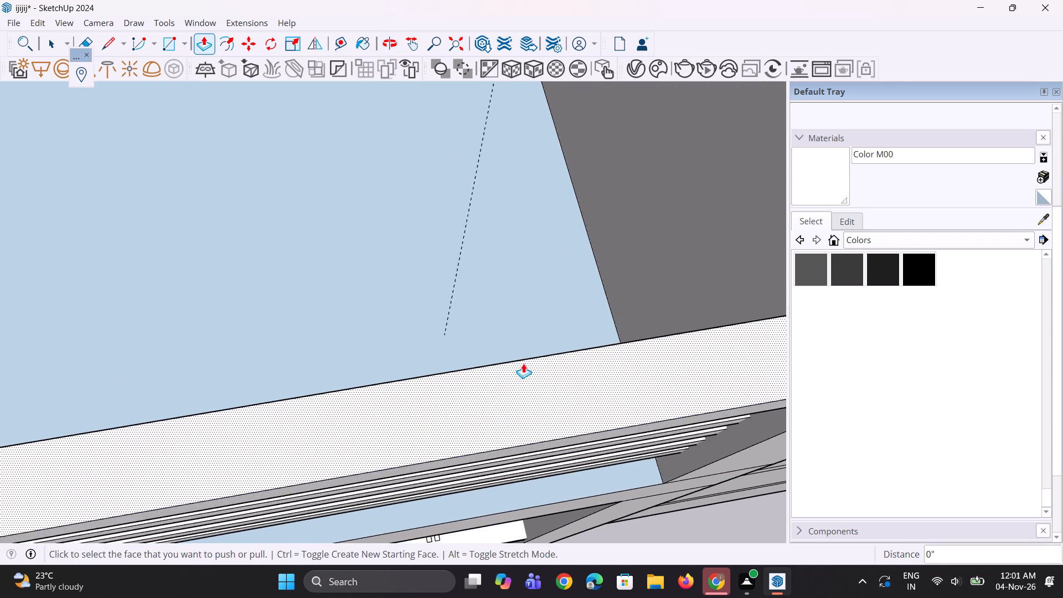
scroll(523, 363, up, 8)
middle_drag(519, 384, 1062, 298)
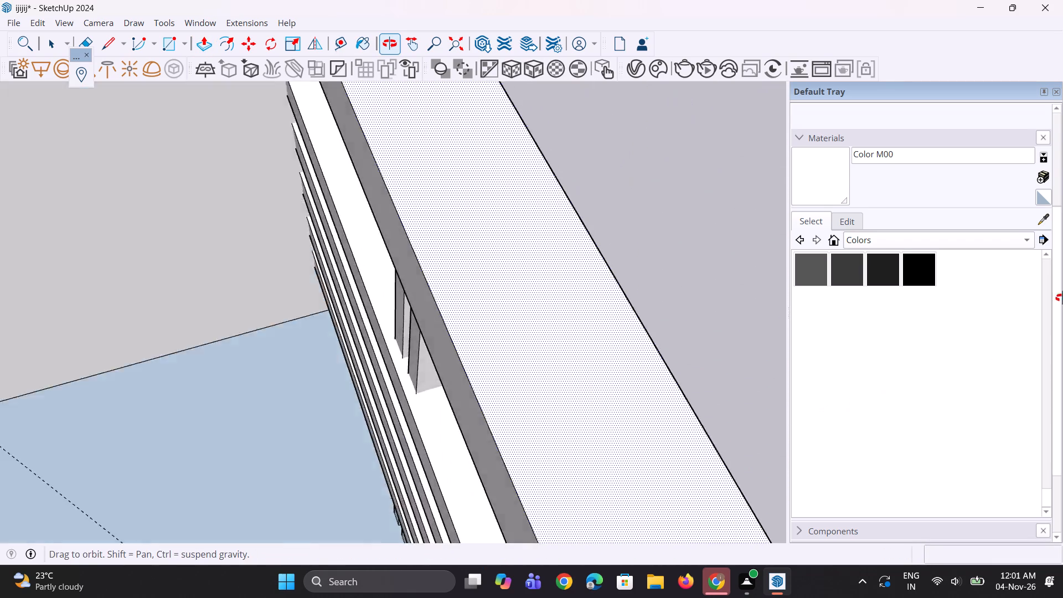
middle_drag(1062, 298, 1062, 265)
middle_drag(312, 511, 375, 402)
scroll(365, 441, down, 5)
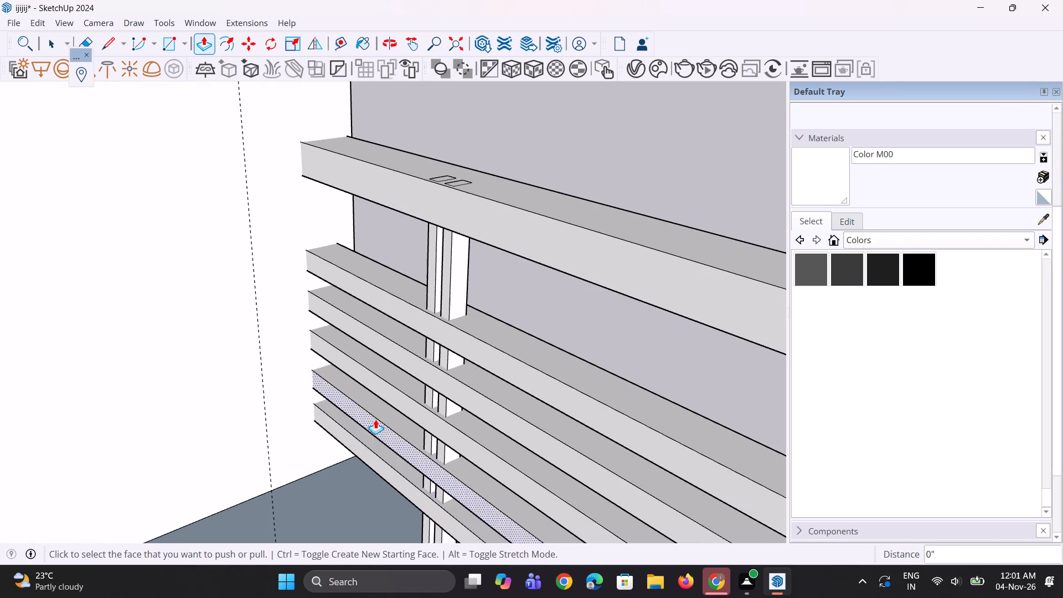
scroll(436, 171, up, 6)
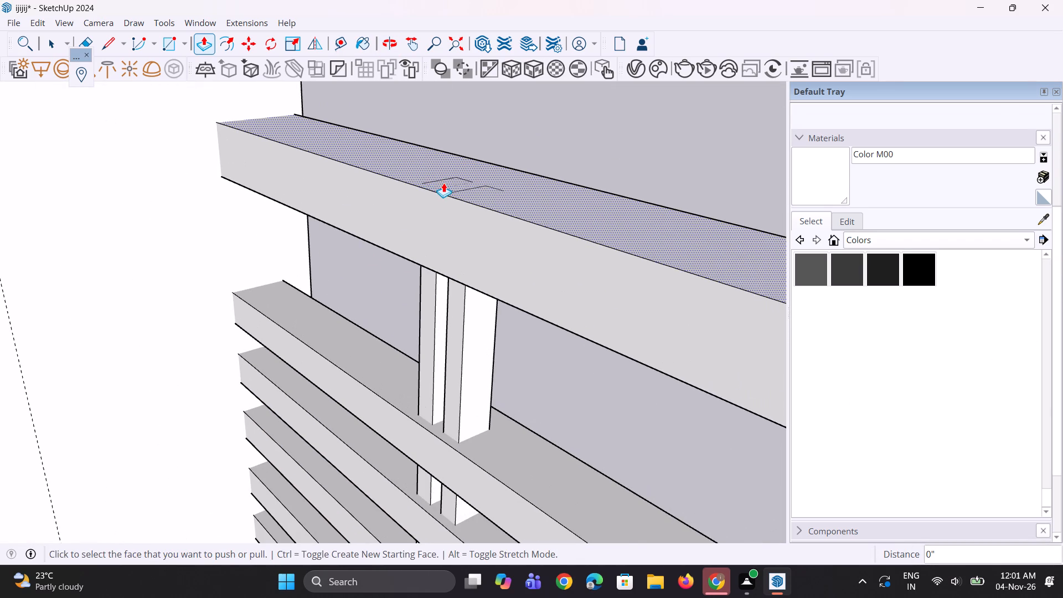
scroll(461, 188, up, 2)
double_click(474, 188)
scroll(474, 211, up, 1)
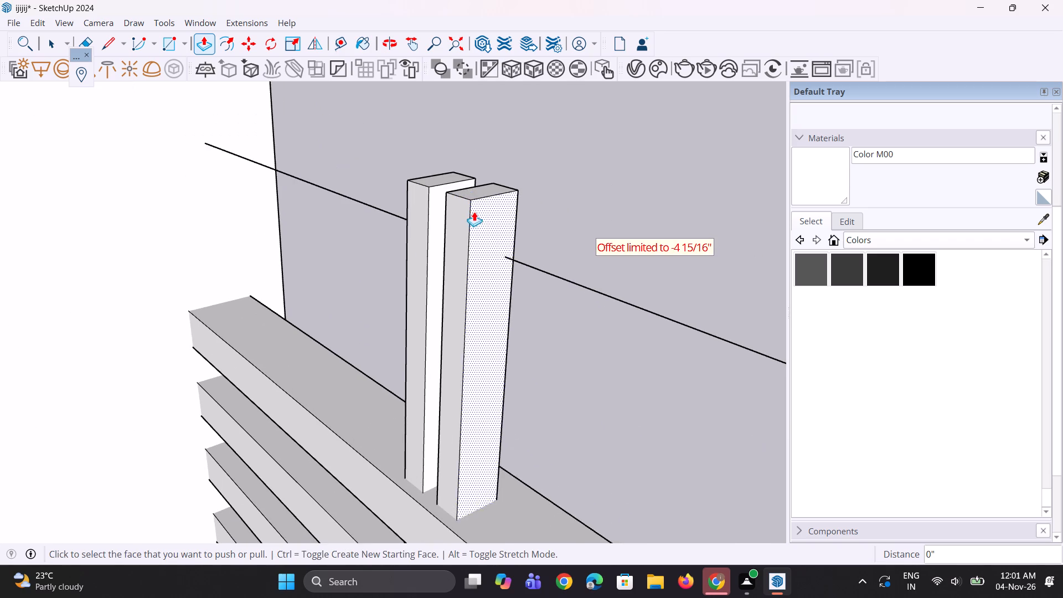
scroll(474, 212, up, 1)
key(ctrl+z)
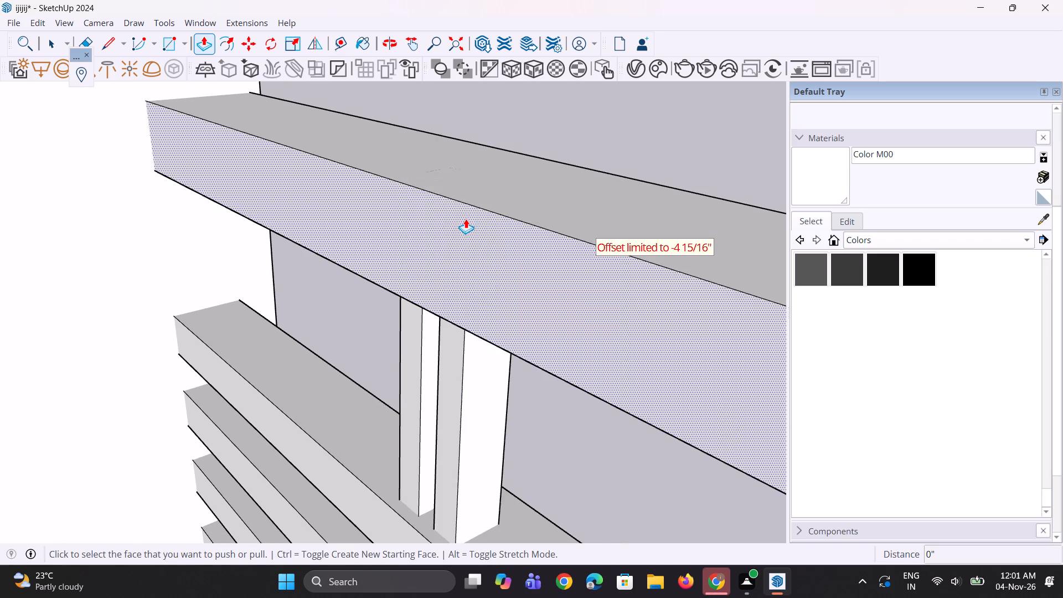
Push the top face of the top rail in the frame's top compartment down by 1 5/16", around the upright pair nearer the neighbouring tower.
middle_drag(458, 213, 0, 302)
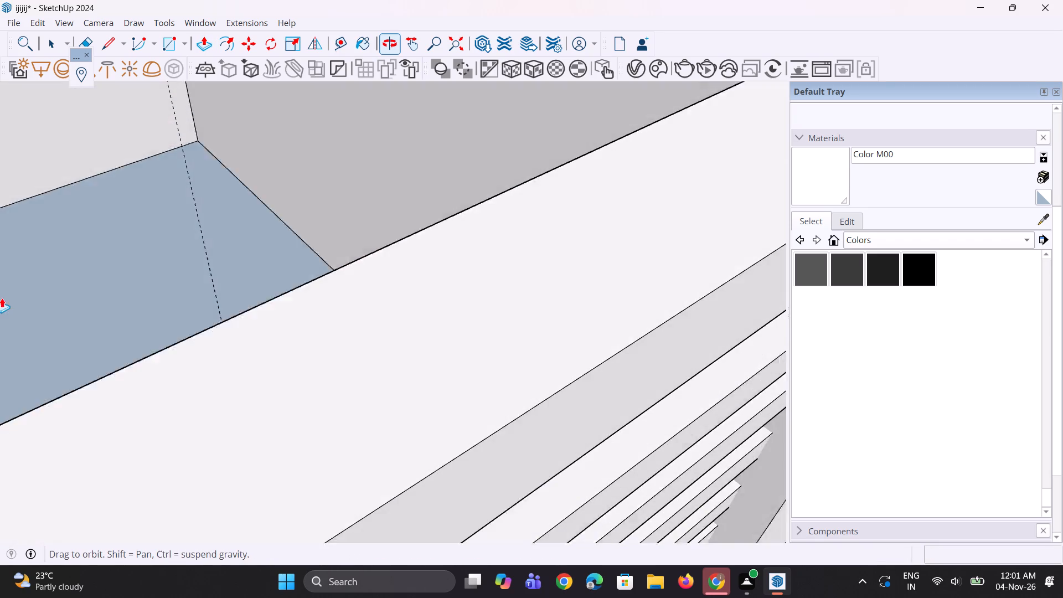
scroll(389, 277, down, 12)
scroll(398, 386, up, 1)
middle_drag(398, 385, 398, 368)
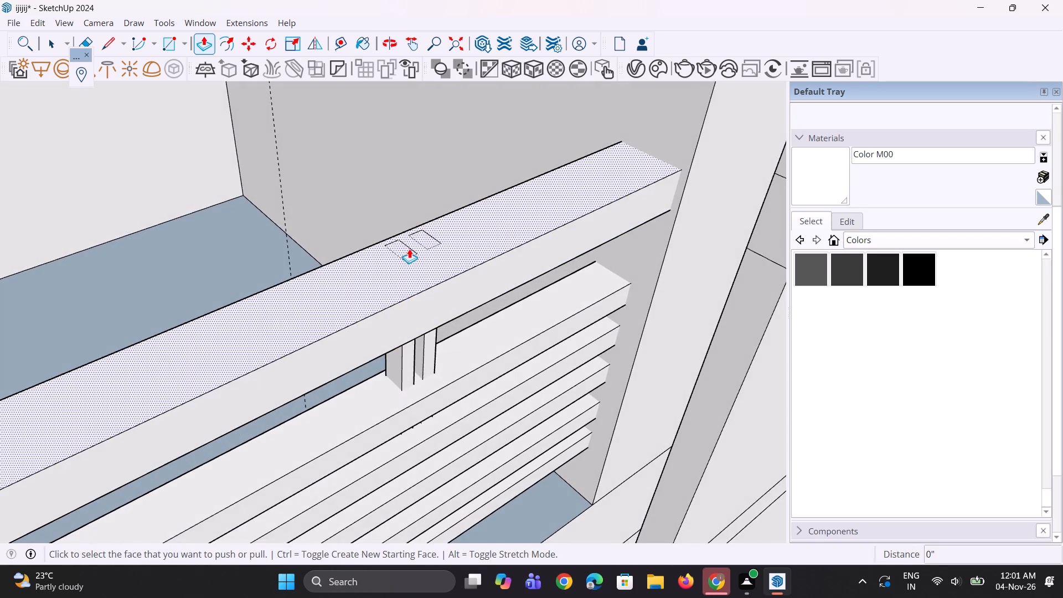
scroll(409, 249, up, 9)
scroll(404, 247, down, 5)
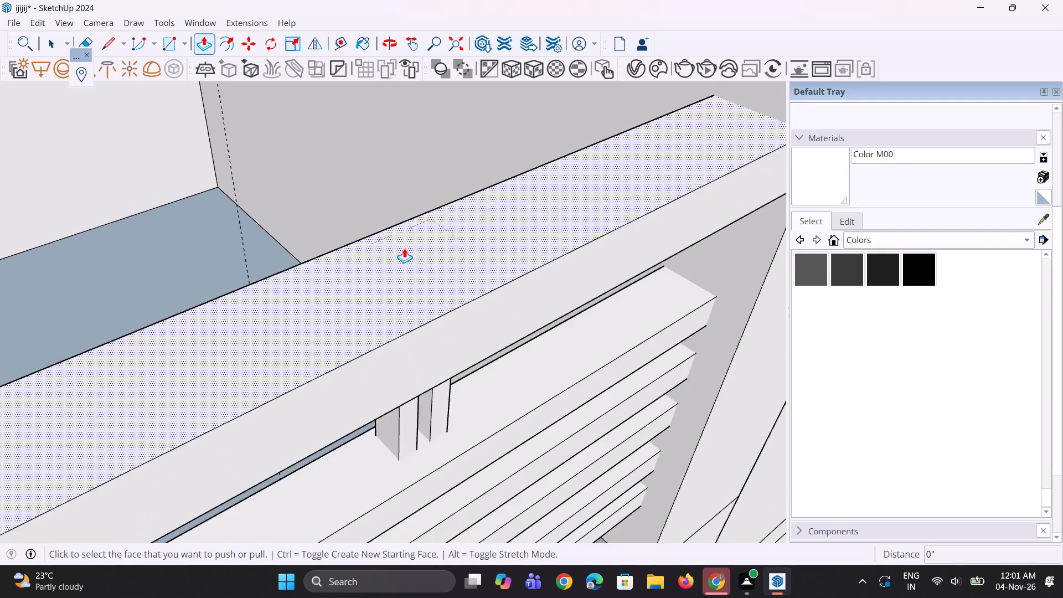
scroll(404, 249, down, 6)
click(400, 248)
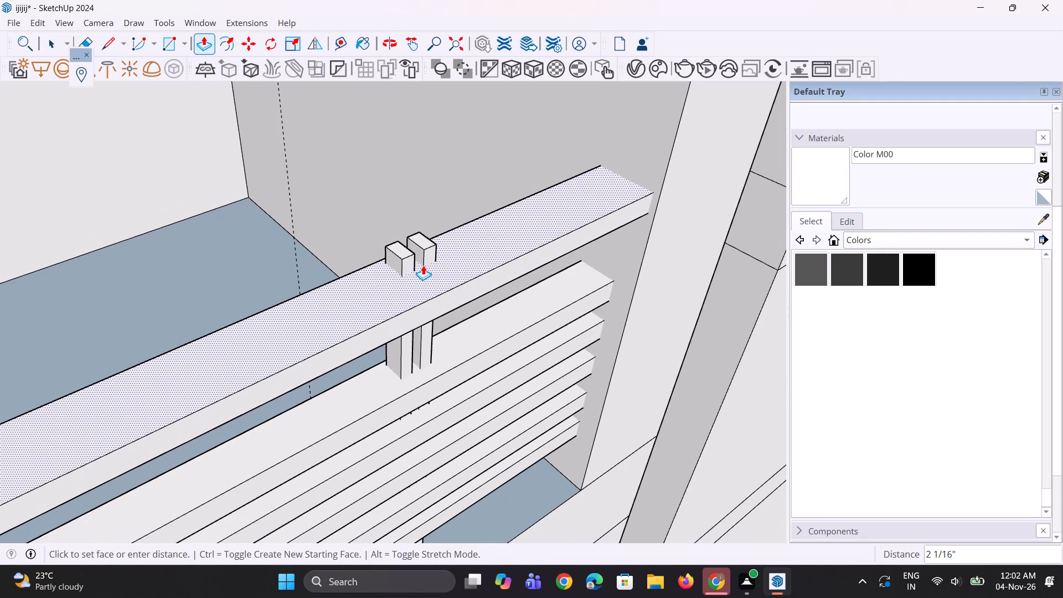
click(429, 260)
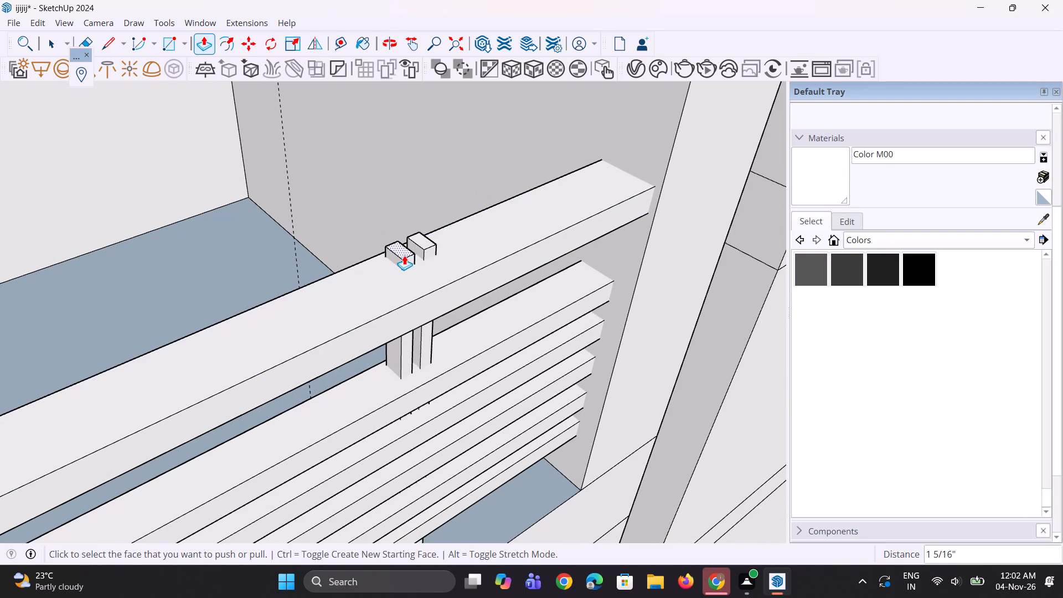
Push the exposed tops of both uprights in that pair down by 1' 9/16", below the top rail.
click(404, 255)
click(409, 348)
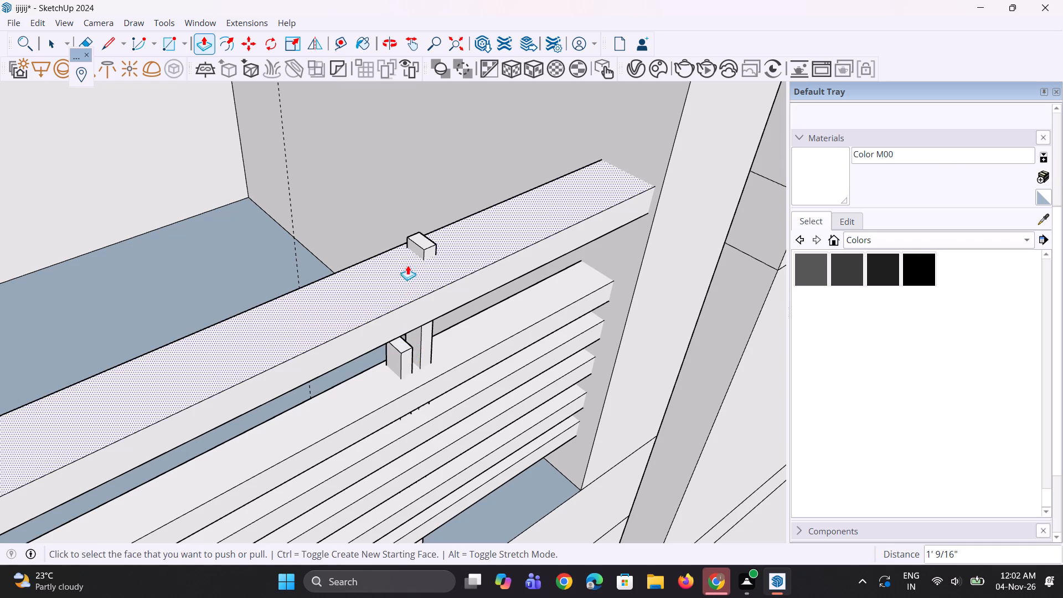
scroll(417, 254, up, 2)
double_click(429, 242)
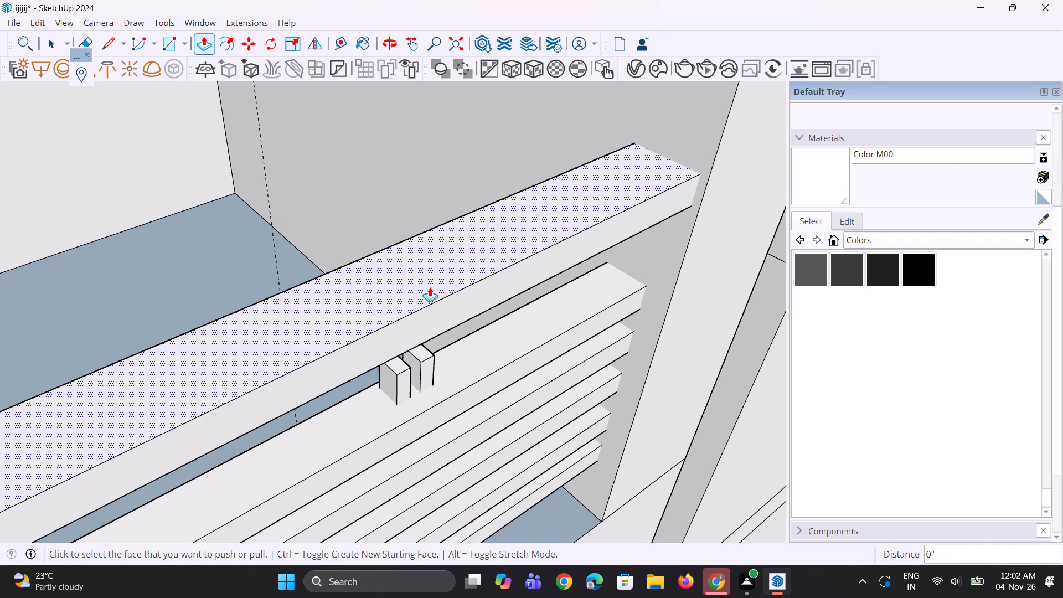
Pull the top face of the same top rail up by 3 3/4".
click(430, 287)
click(451, 249)
scroll(448, 259, down, 6)
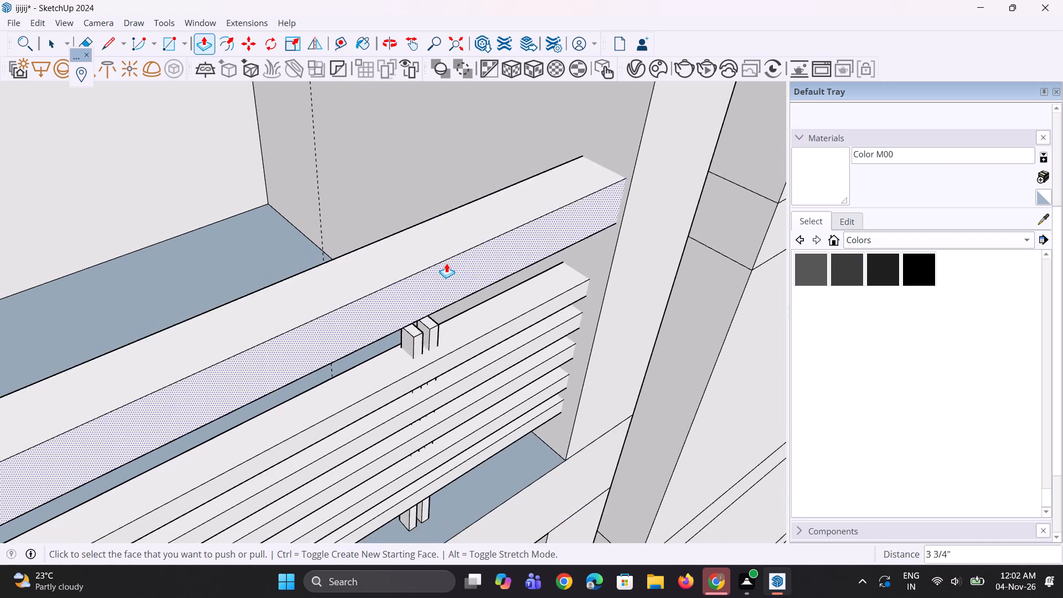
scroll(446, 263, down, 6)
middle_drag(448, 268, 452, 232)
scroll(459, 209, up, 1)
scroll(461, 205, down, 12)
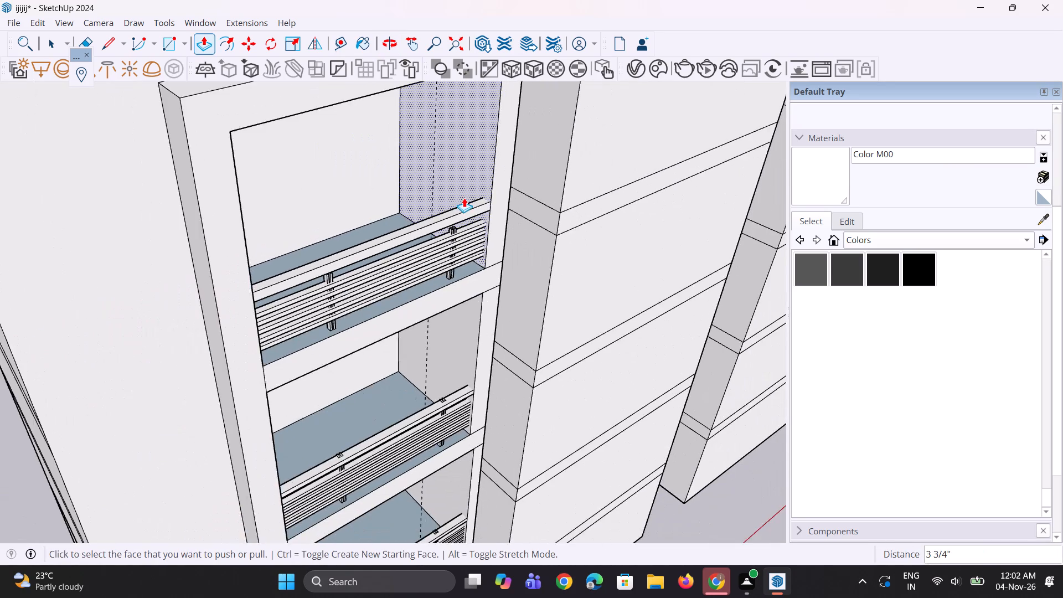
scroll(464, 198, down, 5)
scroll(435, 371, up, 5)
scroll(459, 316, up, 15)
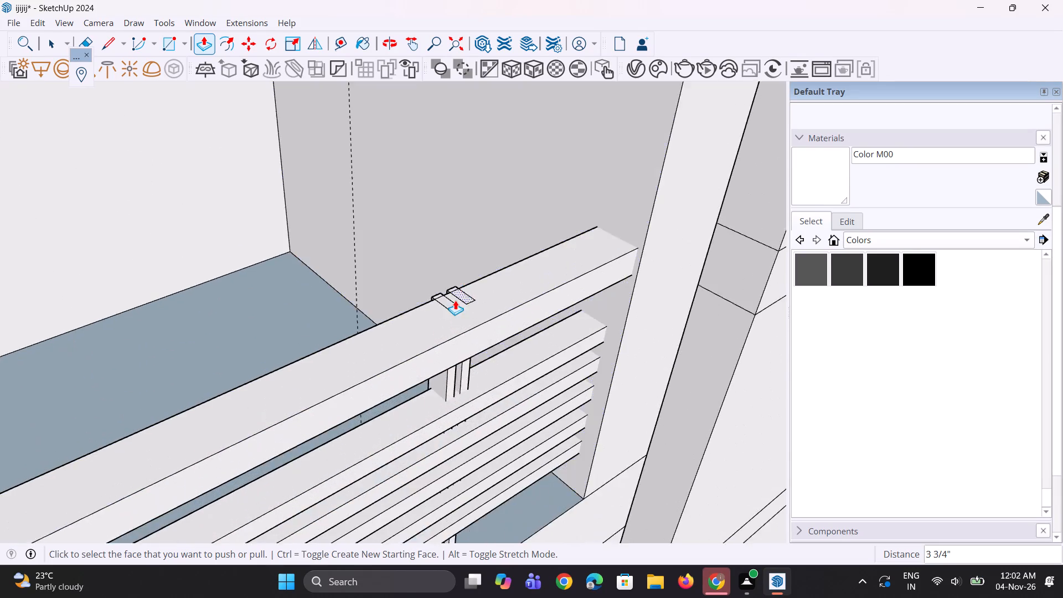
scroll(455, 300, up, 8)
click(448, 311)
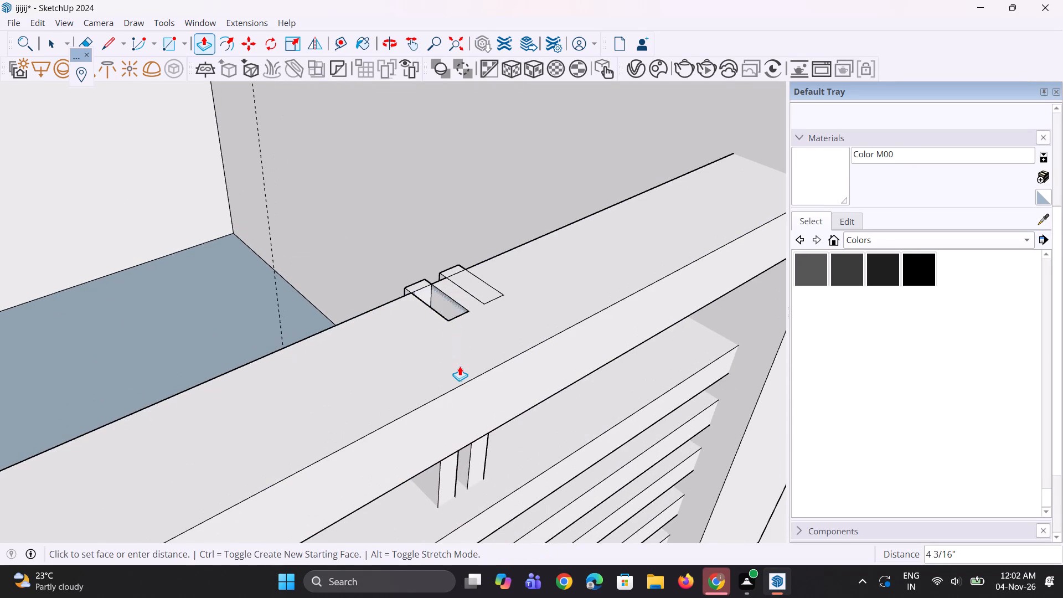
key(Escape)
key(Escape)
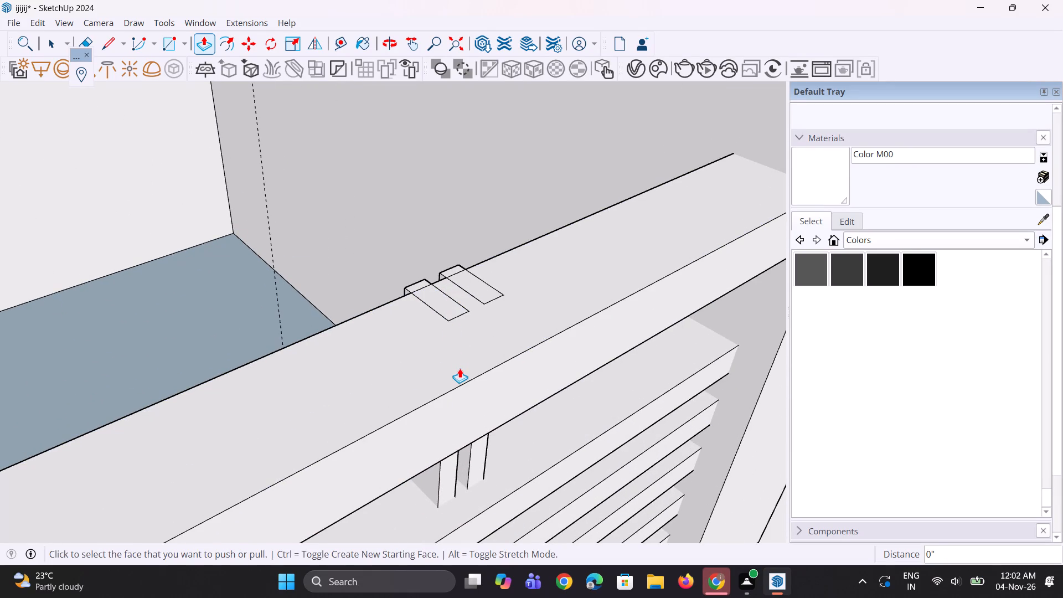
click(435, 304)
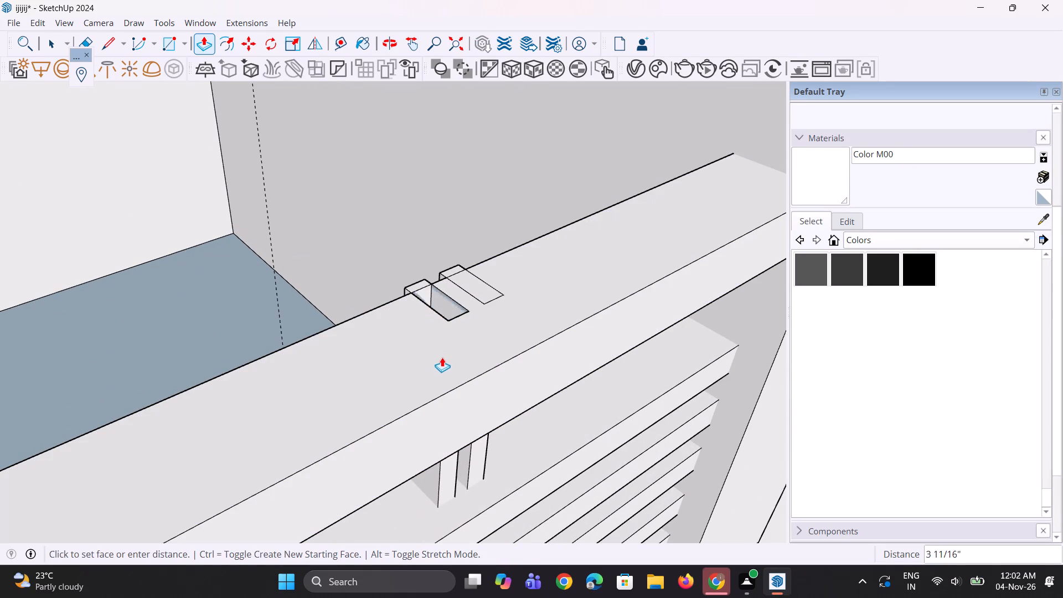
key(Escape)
Push the projecting rear faces of both uprights in by 1 3/8", on the second compartment's pair nearer the neighbouring tower.
middle_drag(421, 313, 559, 333)
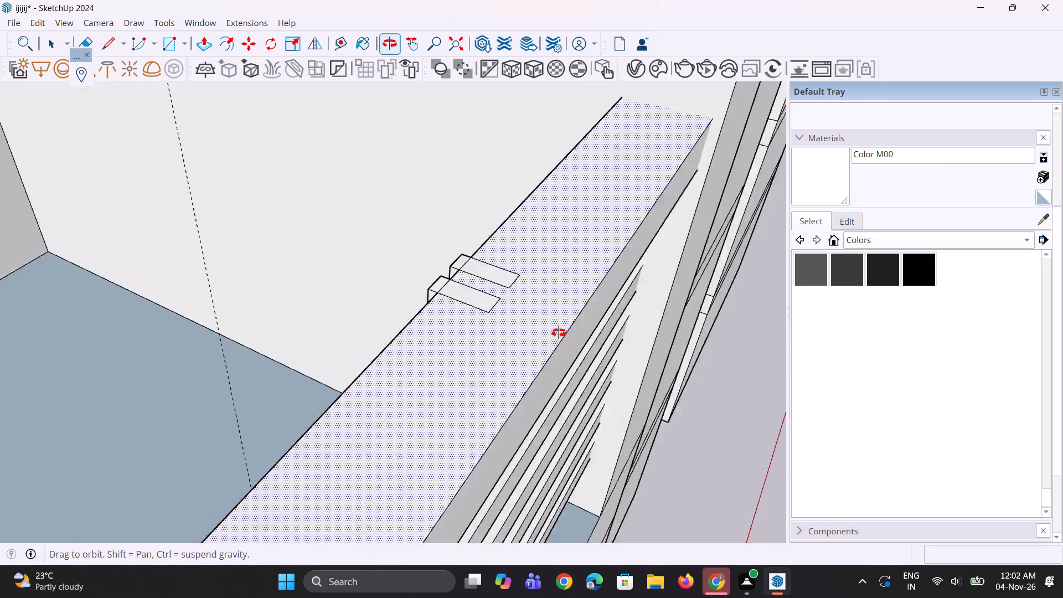
middle_drag(559, 333, 741, 303)
scroll(467, 267, up, 2)
click(447, 272)
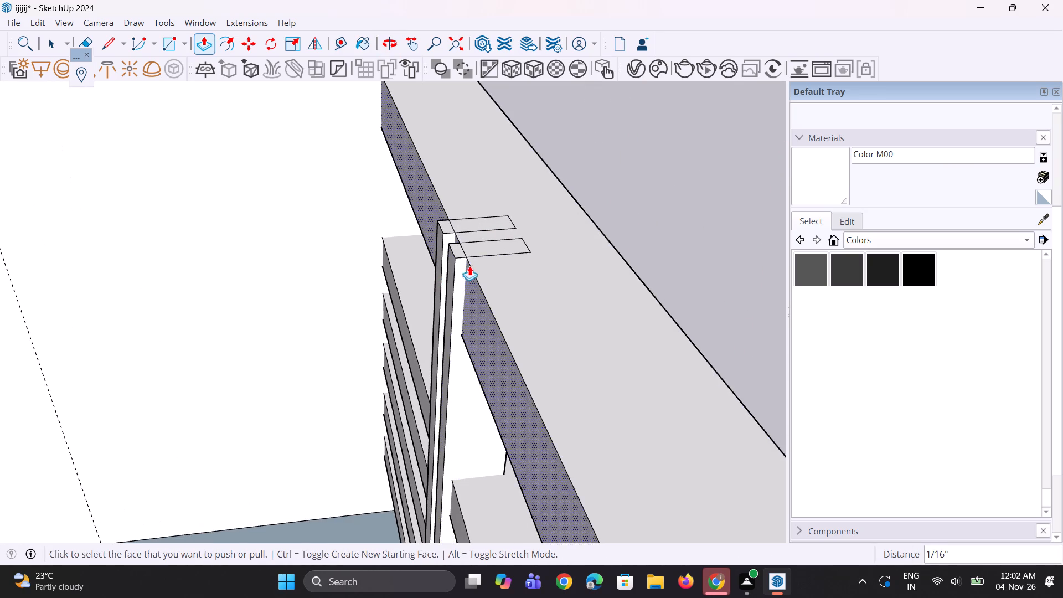
click(451, 274)
click(475, 252)
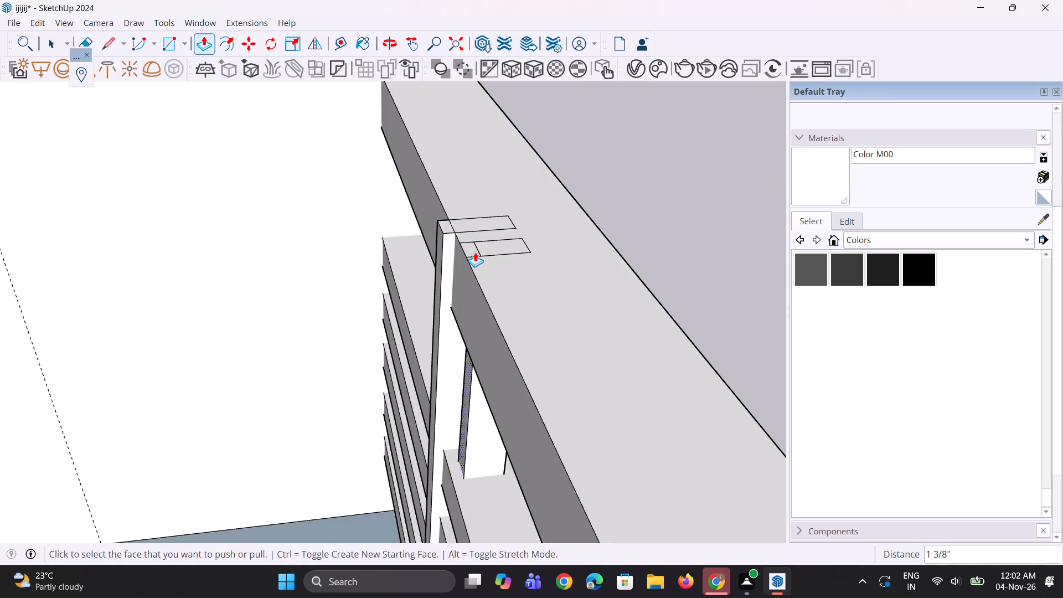
scroll(413, 246, up, 2)
double_click(449, 239)
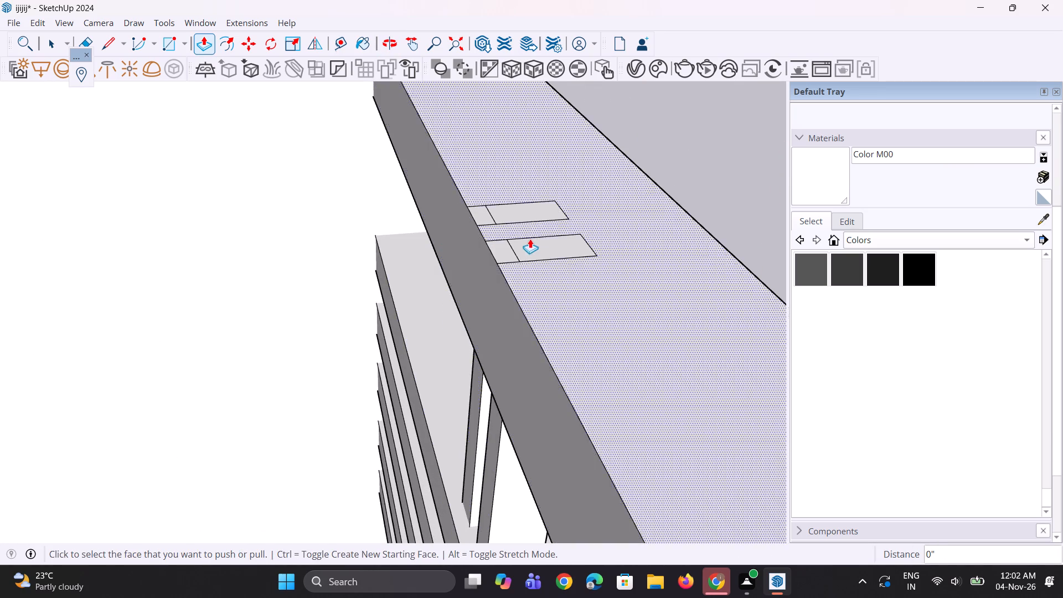
Erase the leftover edges between the two upright outlines and the rear edge of the rail's top face.
middle_drag(529, 239, 481, 255)
scroll(488, 256, up, 5)
key(e)
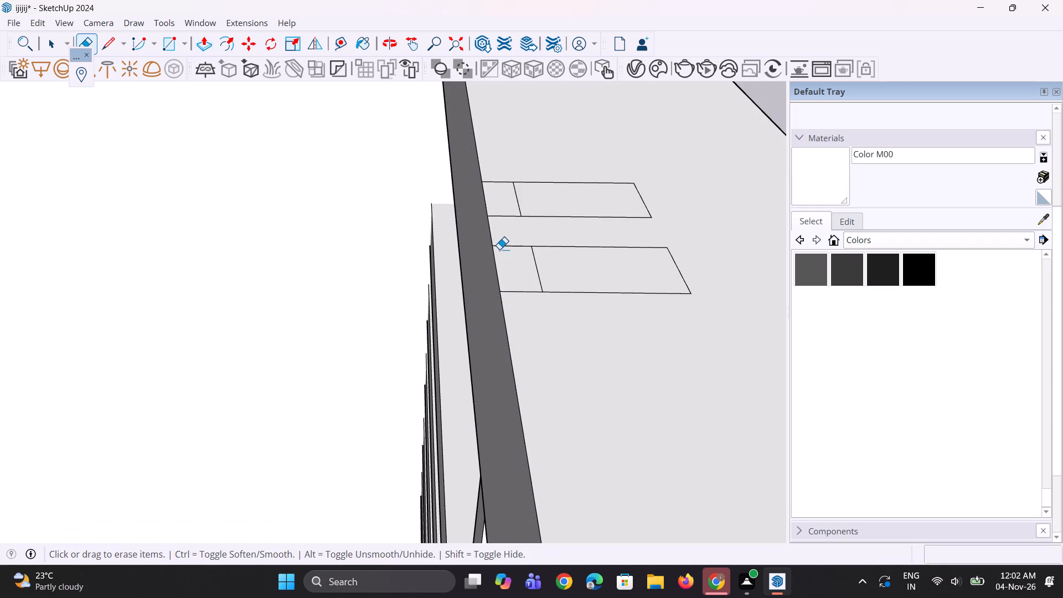
drag(509, 246, 514, 261)
drag(501, 176, 505, 214)
drag(519, 260, 525, 305)
middle_drag(530, 308, 563, 292)
scroll(563, 291, up, 2)
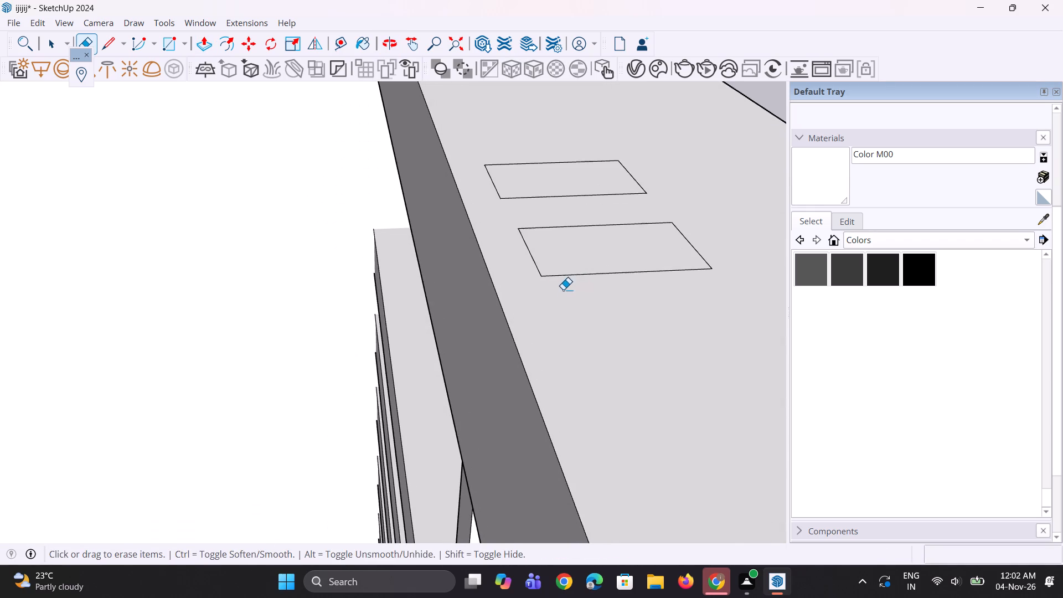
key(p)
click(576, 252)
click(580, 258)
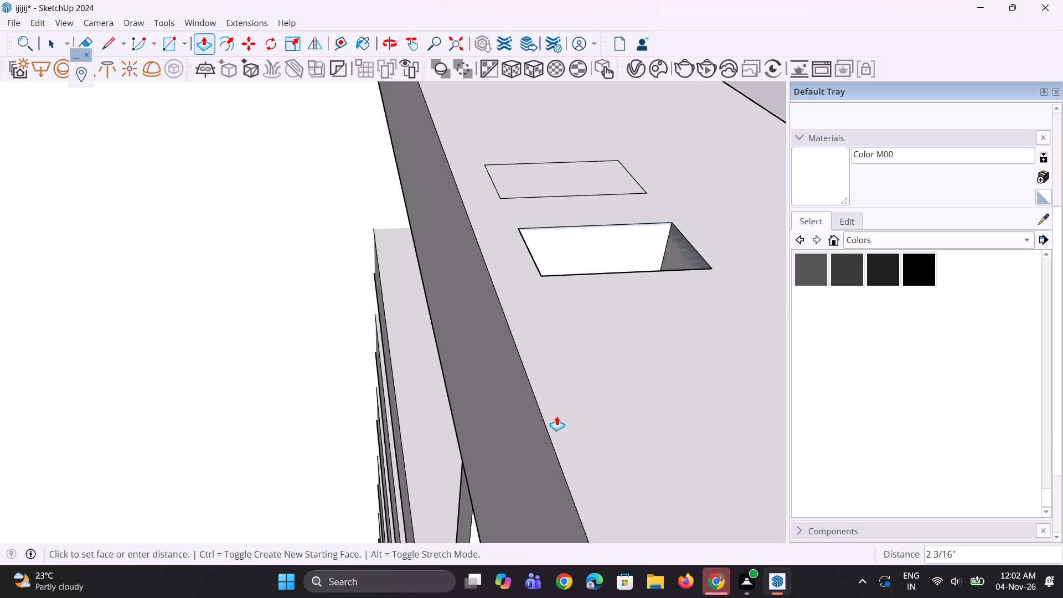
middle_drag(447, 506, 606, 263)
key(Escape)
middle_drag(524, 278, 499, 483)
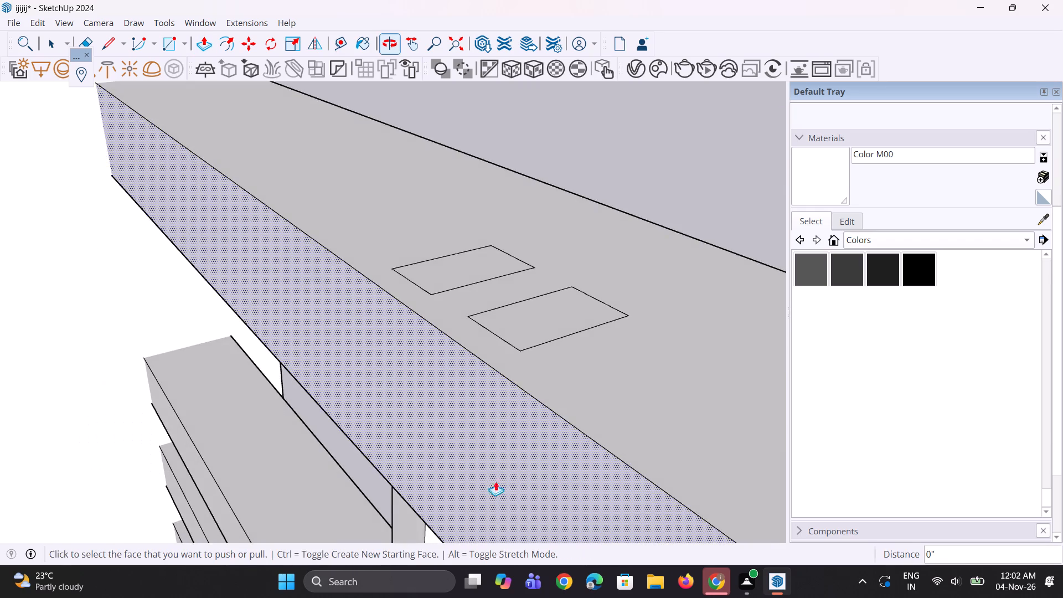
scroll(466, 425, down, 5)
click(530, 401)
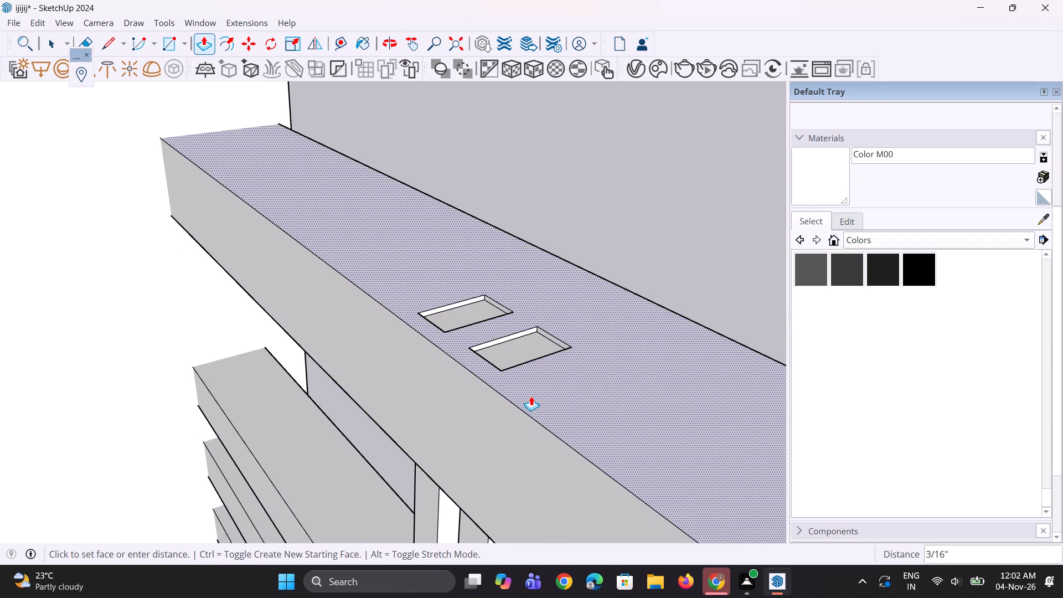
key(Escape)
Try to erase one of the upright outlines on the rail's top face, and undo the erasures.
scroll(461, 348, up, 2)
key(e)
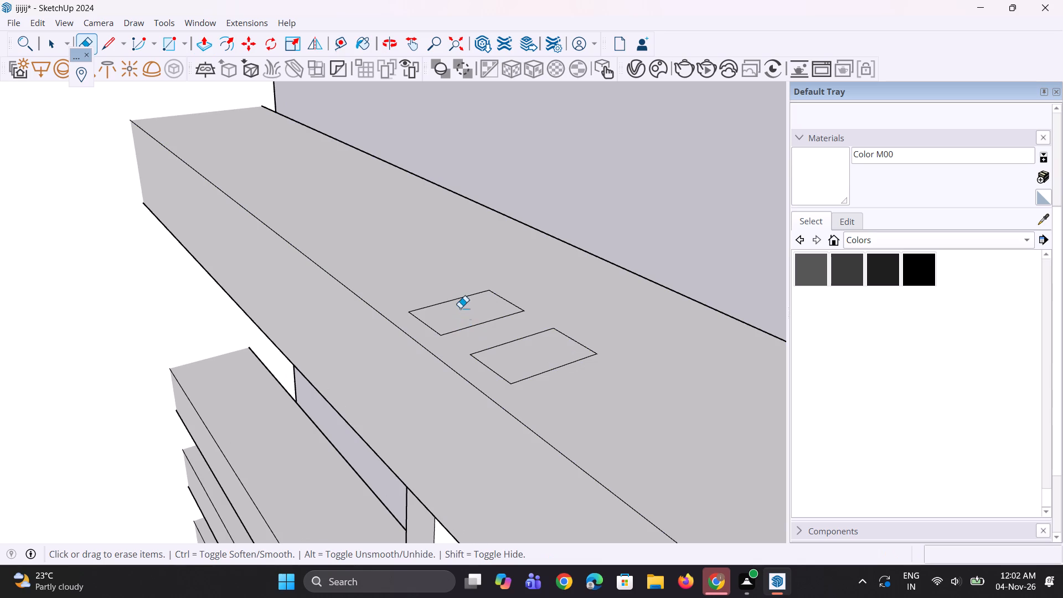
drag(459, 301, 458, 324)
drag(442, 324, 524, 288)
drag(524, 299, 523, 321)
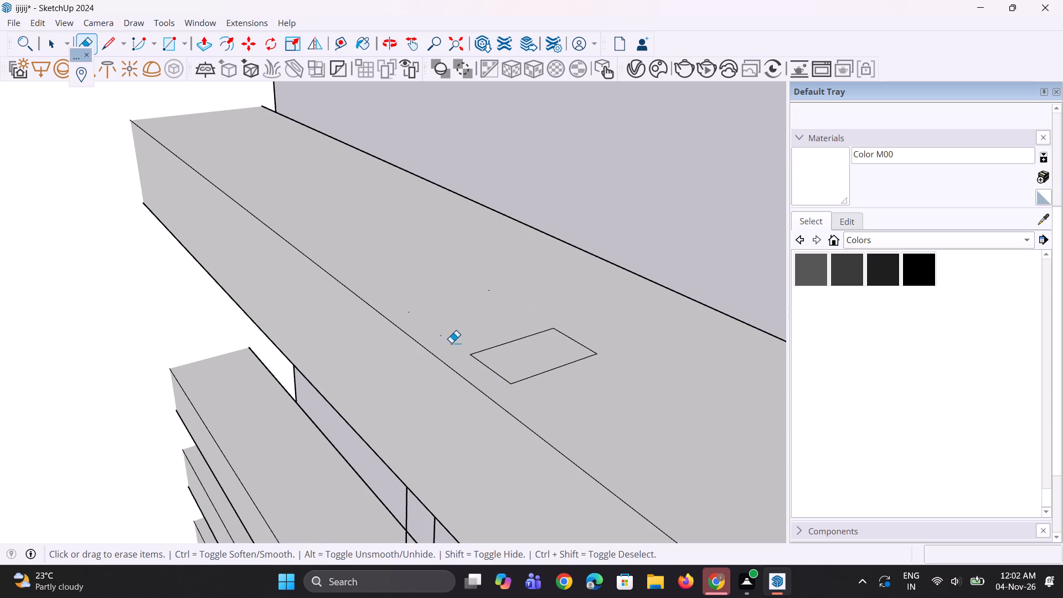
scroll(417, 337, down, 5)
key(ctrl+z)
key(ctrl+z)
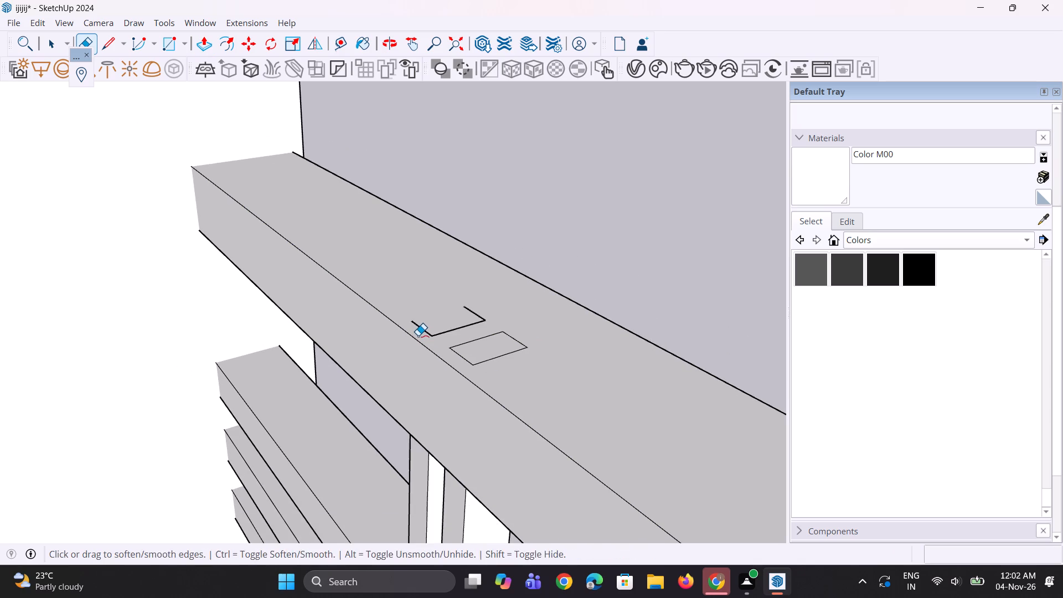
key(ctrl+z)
Push both upright outlines on the rail's top face down by 5 1/8", cutting the uprights off below the rail.
scroll(406, 315, down, 4)
middle_drag(414, 341, 525, 196)
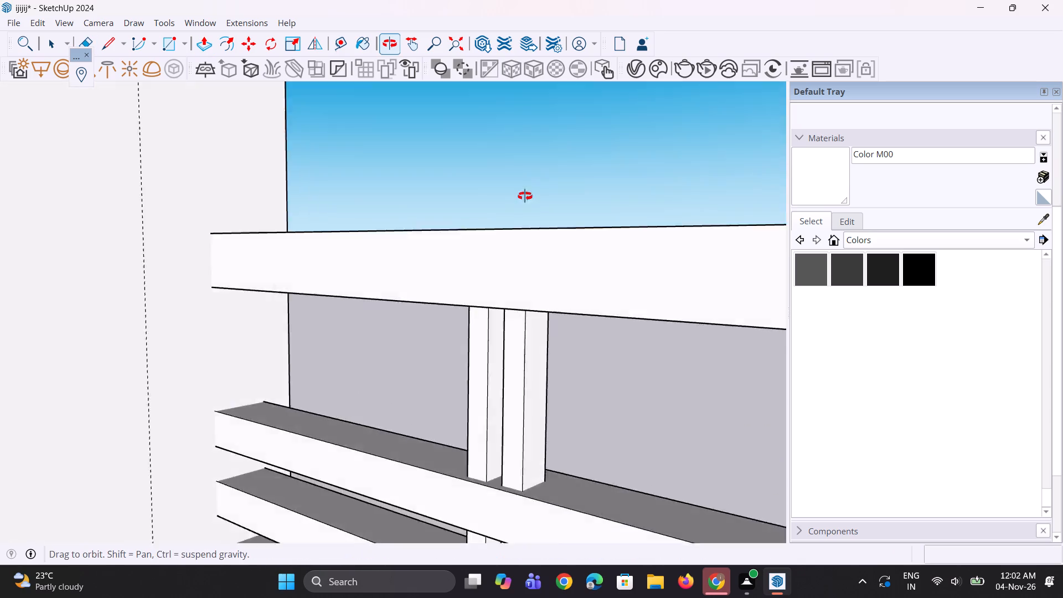
middle_drag(525, 196, 538, 297)
scroll(507, 295, up, 2)
key(p)
scroll(512, 281, up, 2)
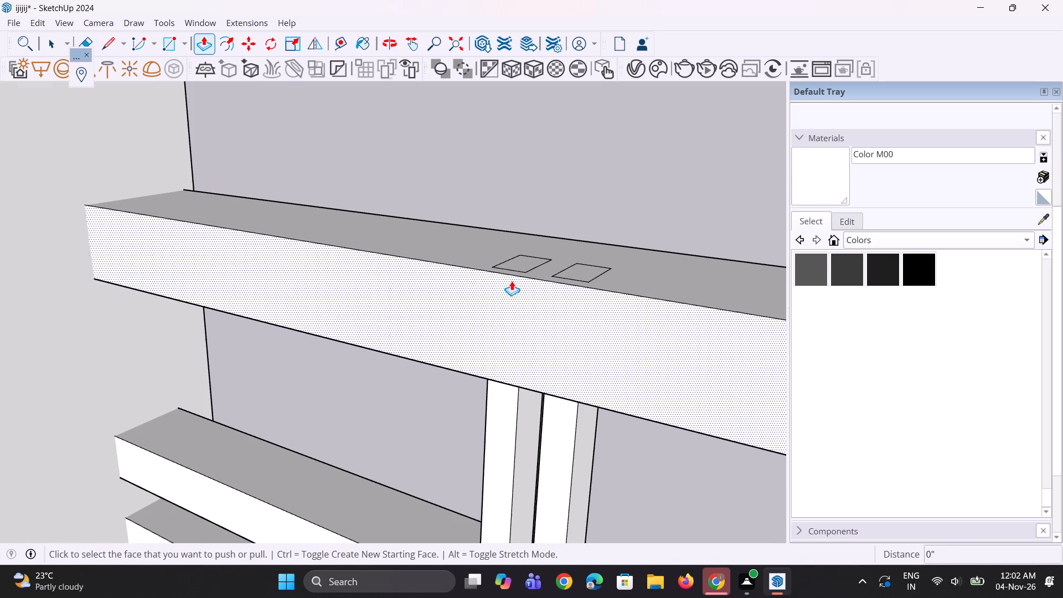
click(518, 261)
click(526, 369)
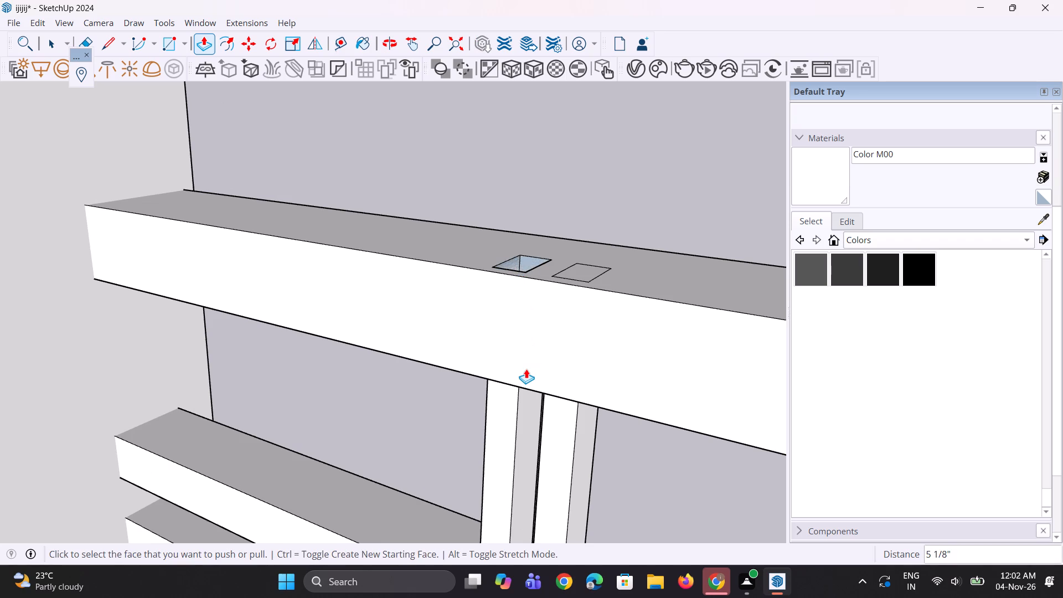
scroll(574, 291, up, 2)
double_click(582, 271)
scroll(479, 301, up, 1)
middle_drag(473, 317, 456, 433)
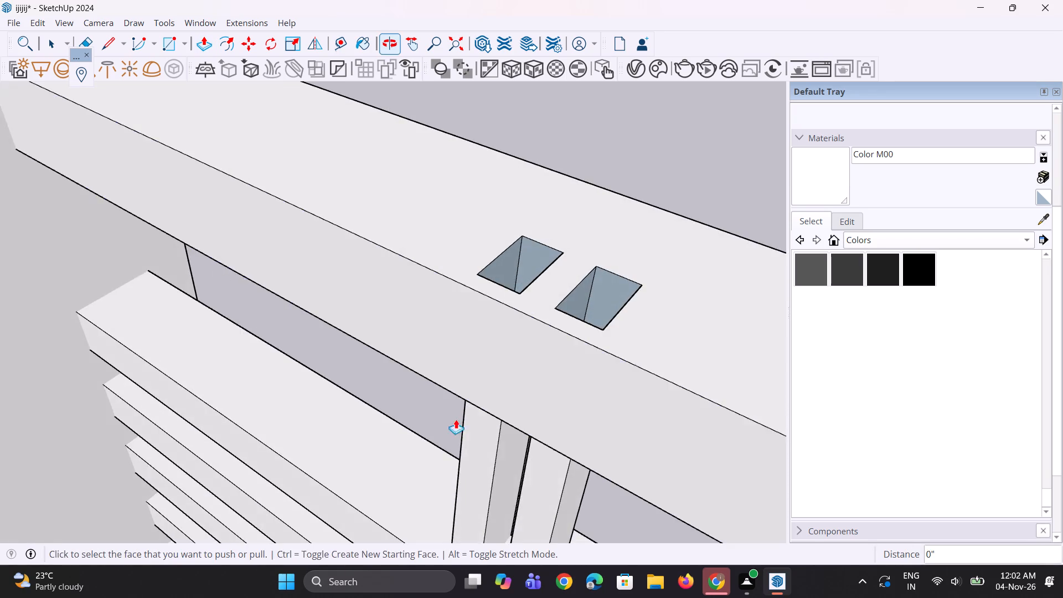
scroll(461, 347, down, 5)
middle_drag(502, 318, 469, 452)
scroll(469, 402, up, 3)
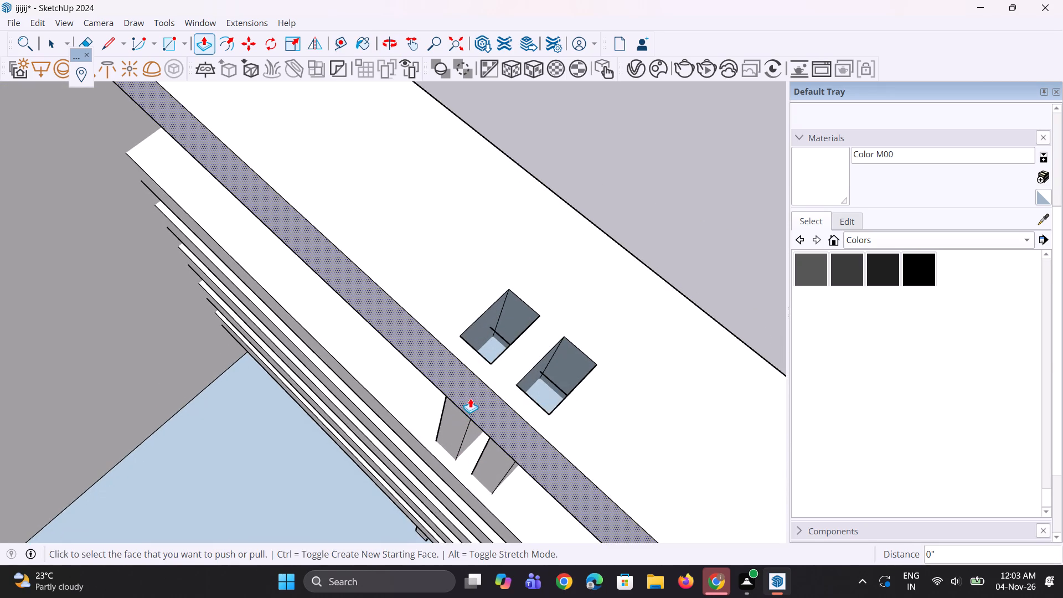
Close the two openings by drawing a rectangle of about 7 1/2" by 1 1/2" across them on the rail's top face.
key(r)
scroll(490, 315, up, 5)
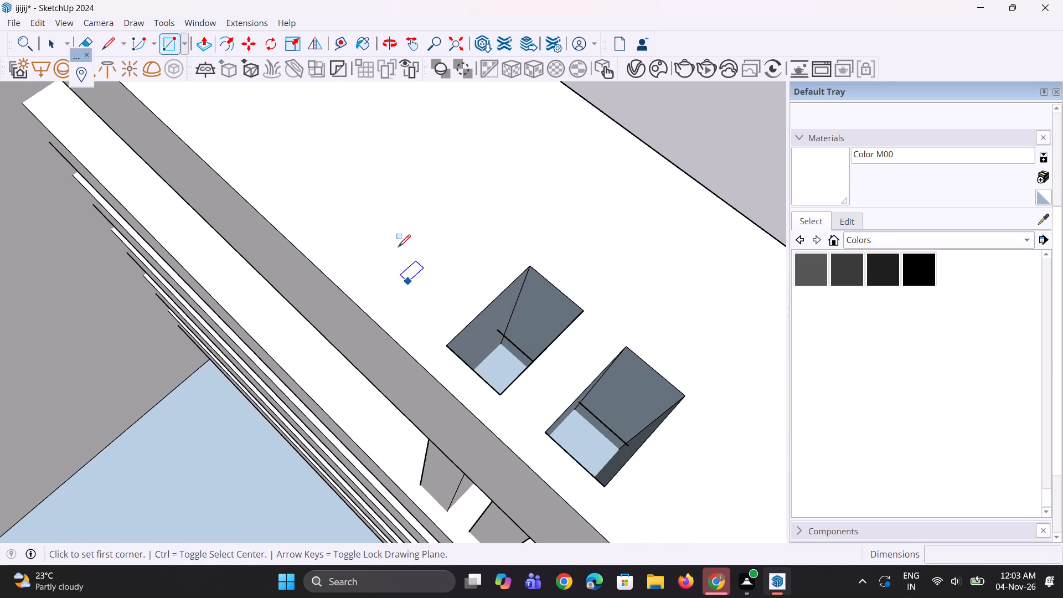
drag(391, 202, 394, 222)
click(651, 406)
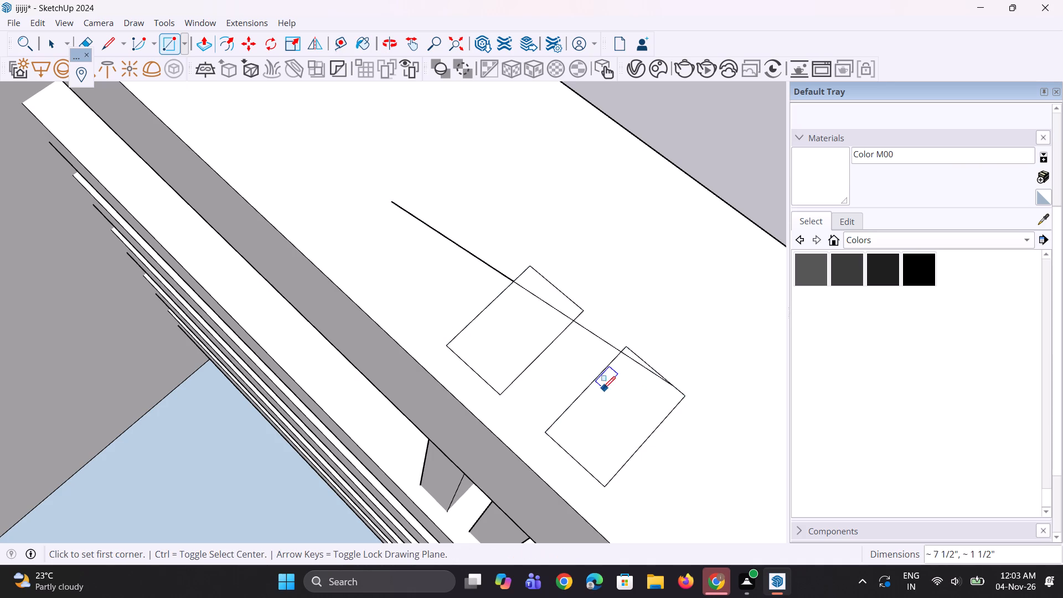
middle_drag(591, 393, 427, 419)
Erase the drawn rectangle's lines and the first opening's outline from the rail's top face, undoing the last over-reaching erasure.
key(e)
drag(445, 323, 446, 427)
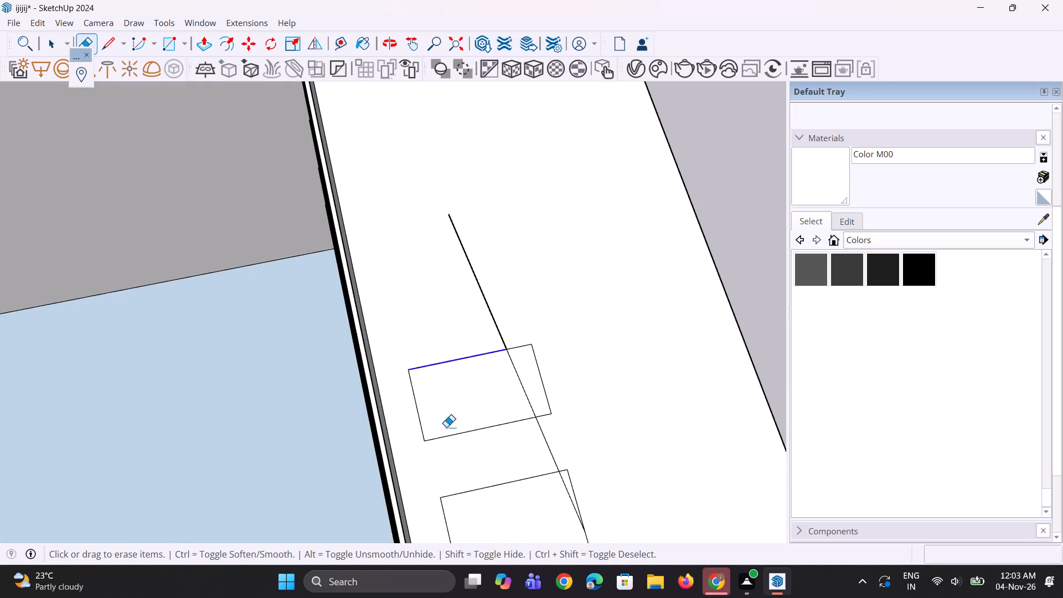
drag(446, 427, 446, 427)
drag(484, 301, 520, 400)
middle_drag(452, 452, 603, 196)
drag(539, 240, 530, 269)
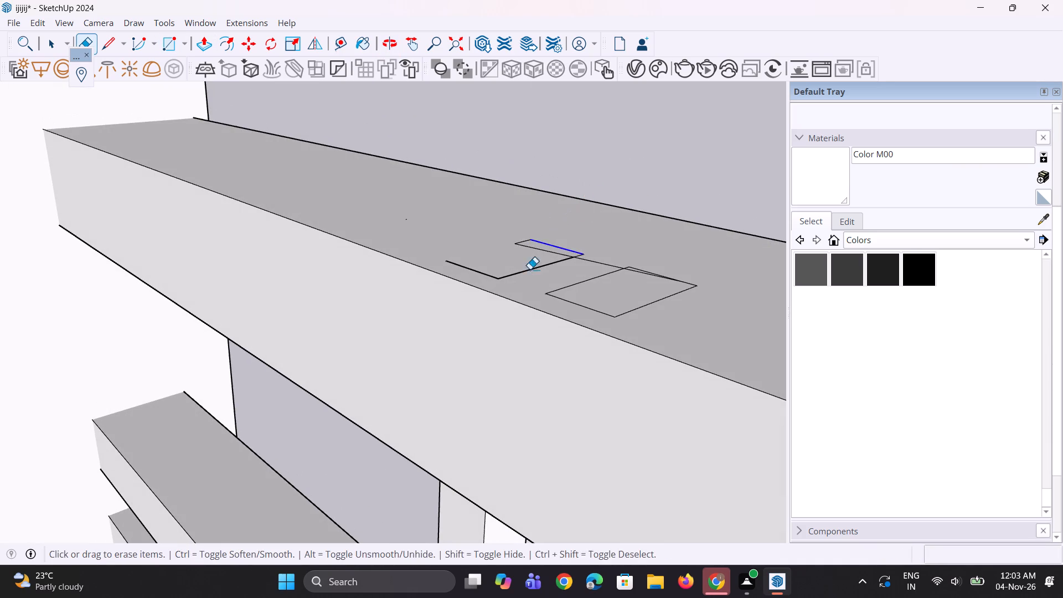
drag(530, 269, 529, 282)
drag(484, 274, 478, 295)
scroll(491, 262, down, 4)
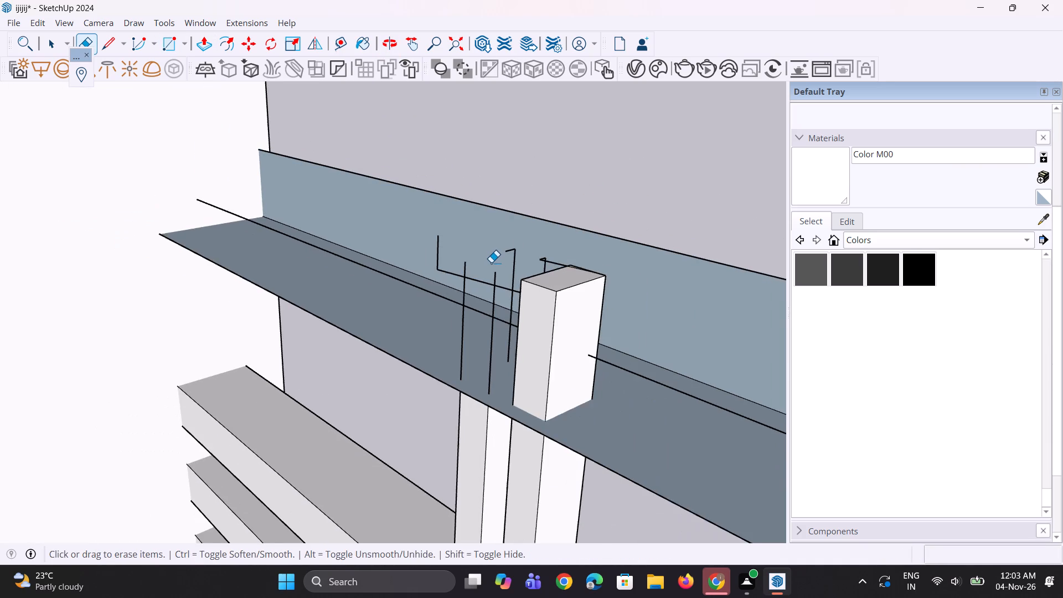
key(ctrl+z)
Erase the rest of the first outline and the second opening's outline, undoing one stray erasure along the way.
ctrl+scroll(495, 257, up, 3)
drag(489, 262, 486, 281)
drag(521, 231, 563, 265)
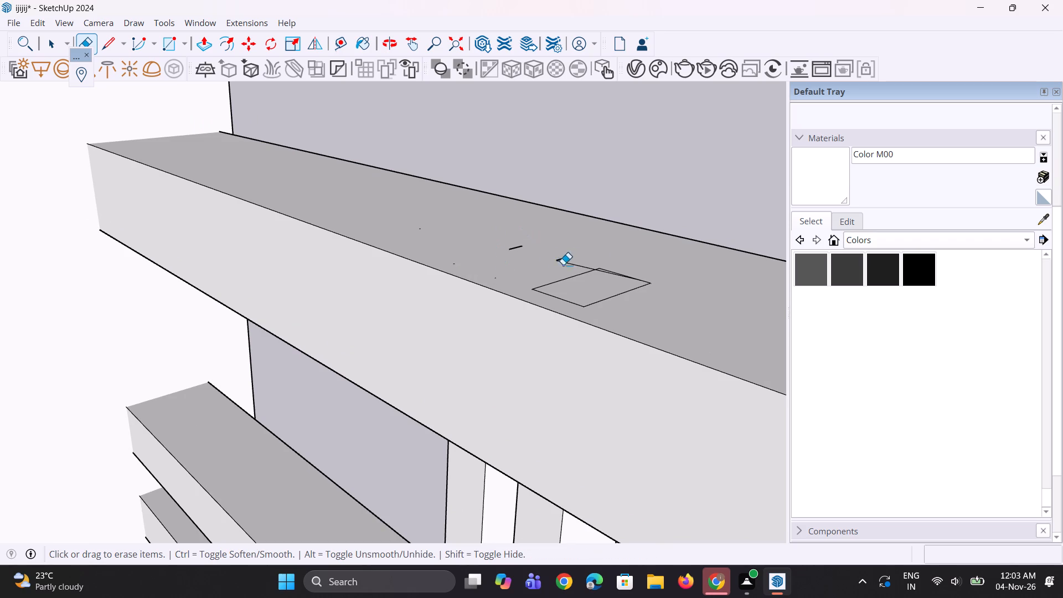
drag(563, 265, 594, 308)
key(ctrl+z)
ctrl+scroll(575, 285, up, 3)
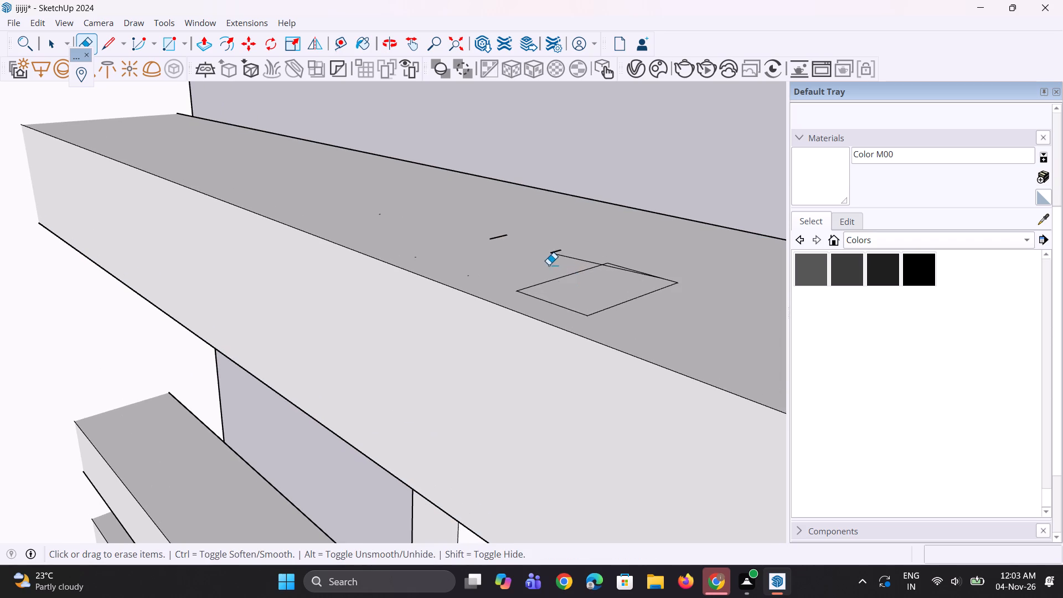
drag(549, 265, 557, 302)
drag(557, 298, 615, 291)
drag(645, 272, 653, 300)
drag(598, 257, 586, 290)
Erase the remaining short edge fragments on the top face of the rail.
scroll(384, 271, down, 12)
middle_drag(519, 358, 580, 244)
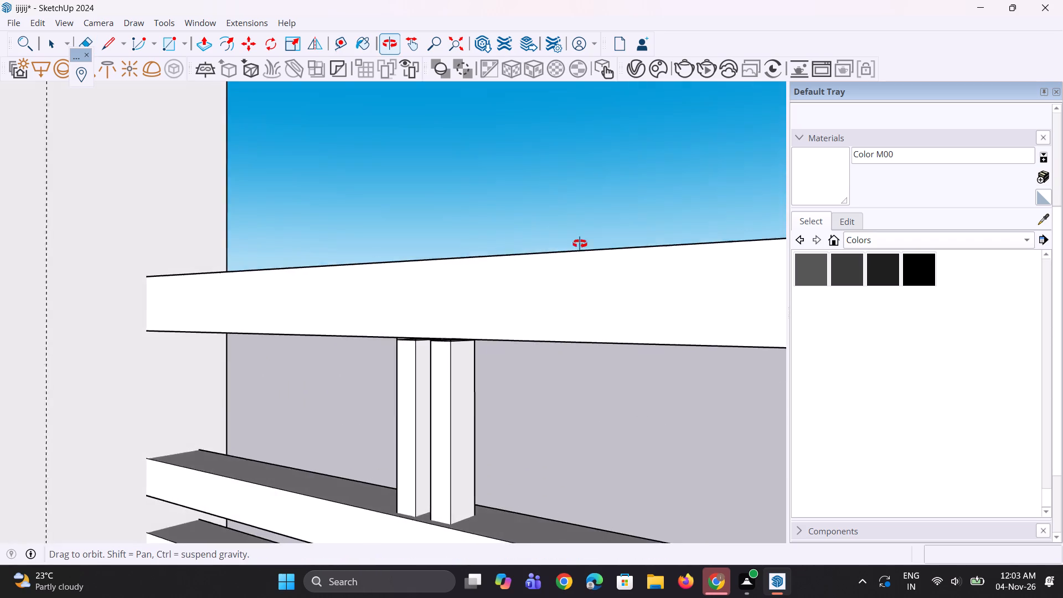
middle_drag(580, 244, 397, 541)
scroll(481, 367, up, 1)
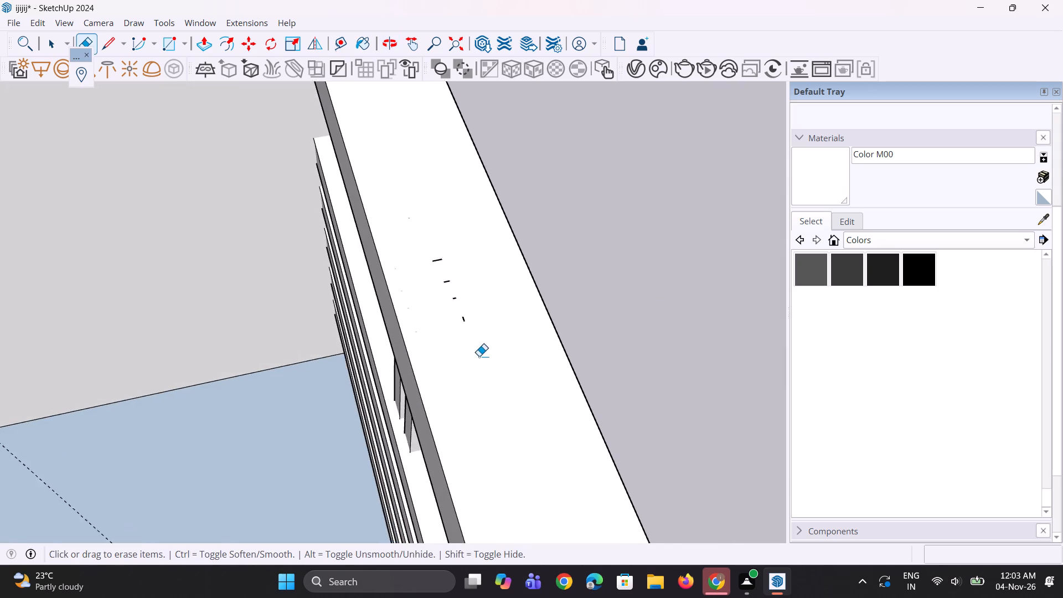
scroll(479, 356, up, 2)
drag(460, 308, 425, 259)
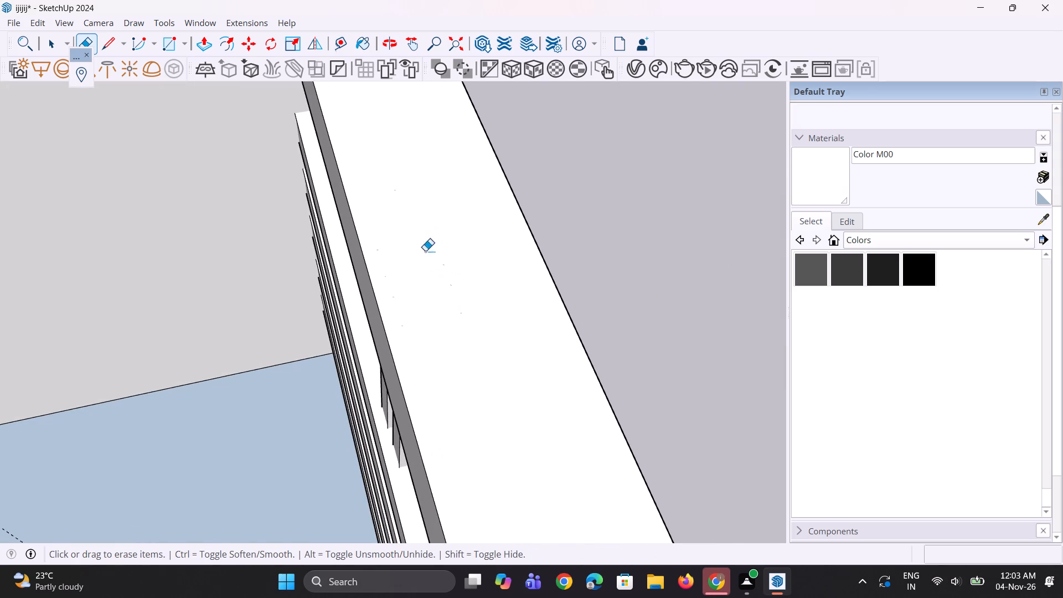
drag(426, 234, 446, 293)
drag(453, 291, 469, 334)
Examine the trimmed upright pair and the underside of the top rail where they meet.
middle_drag(466, 326, 100, 188)
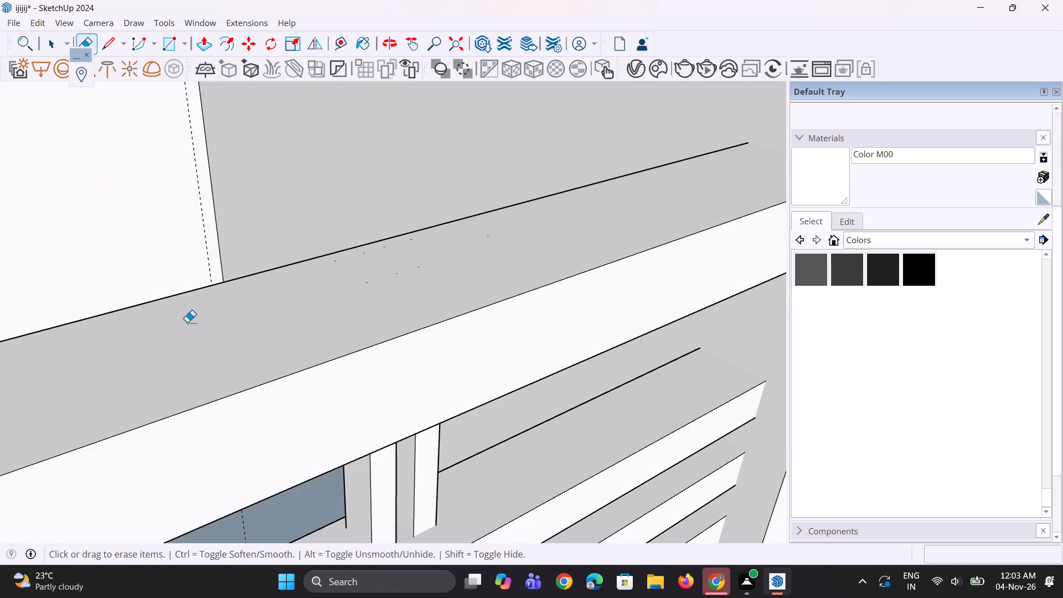
scroll(257, 276, down, 6)
middle_drag(319, 445, 302, 291)
scroll(311, 231, up, 4)
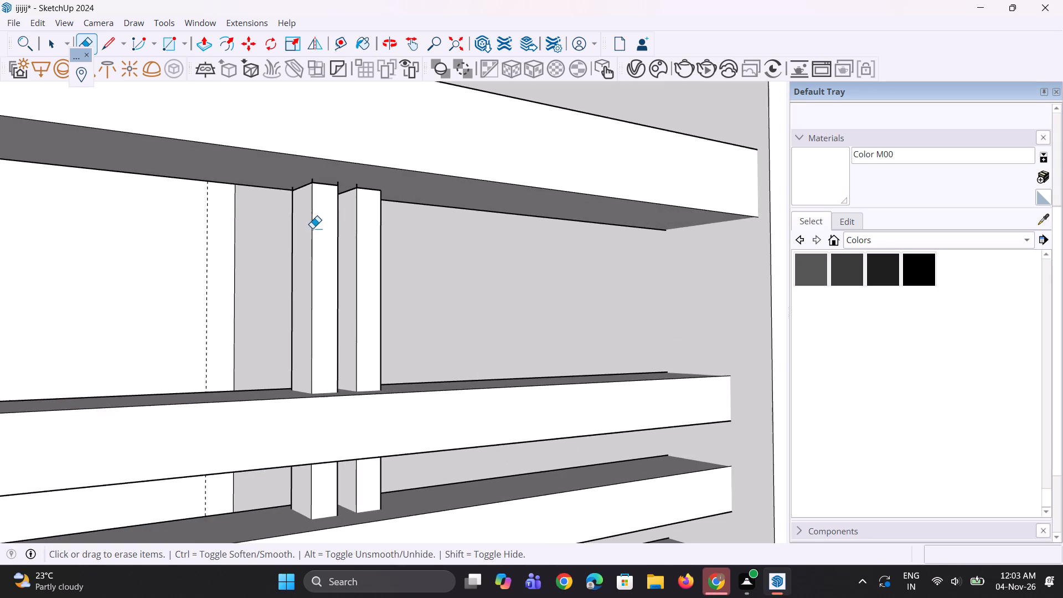
scroll(313, 226, up, 5)
scroll(319, 206, down, 13)
middle_drag(415, 228, 404, 355)
scroll(392, 249, down, 2)
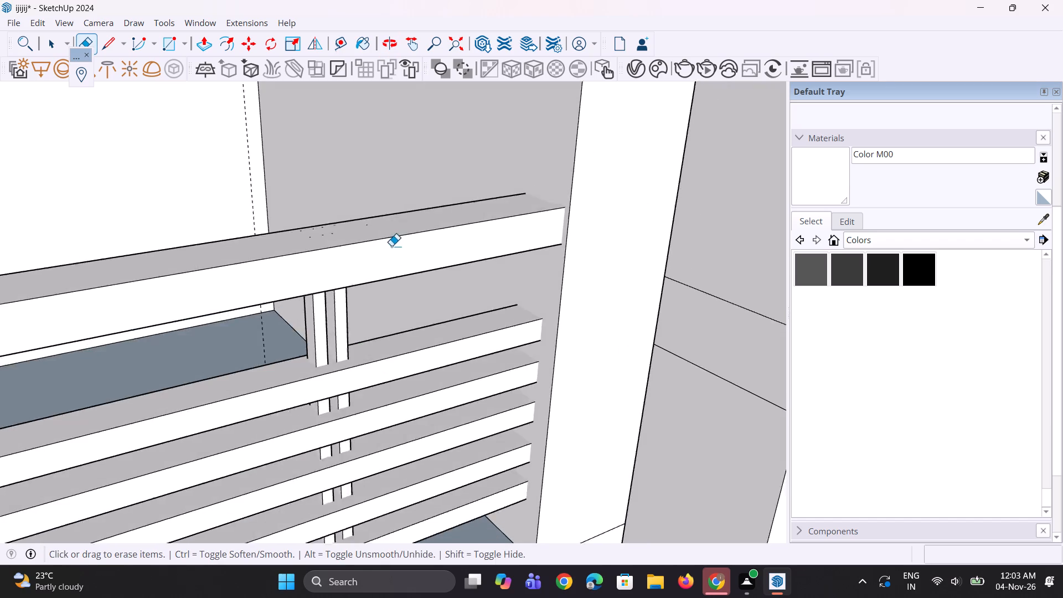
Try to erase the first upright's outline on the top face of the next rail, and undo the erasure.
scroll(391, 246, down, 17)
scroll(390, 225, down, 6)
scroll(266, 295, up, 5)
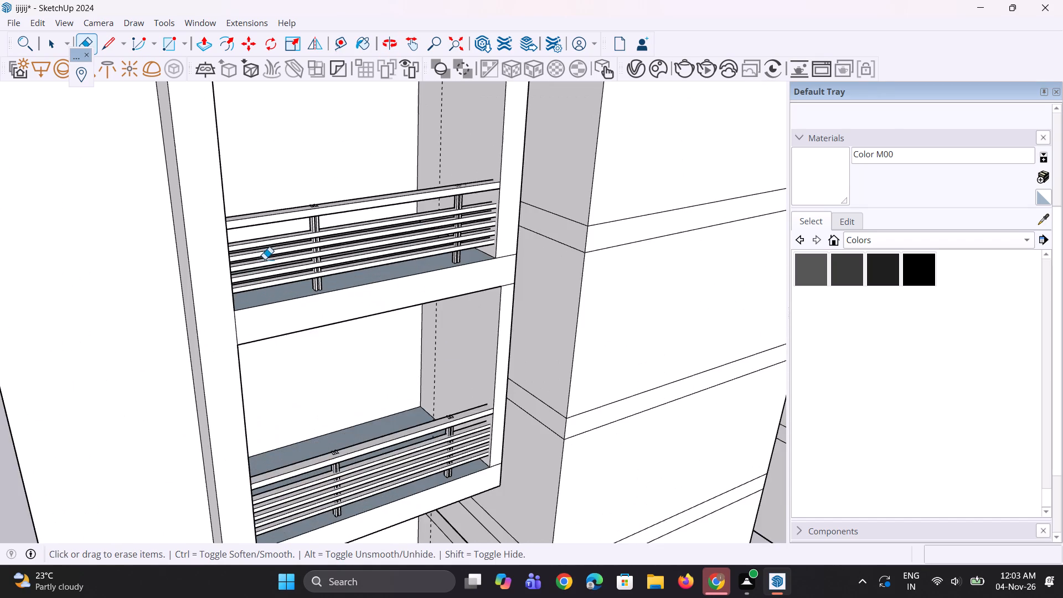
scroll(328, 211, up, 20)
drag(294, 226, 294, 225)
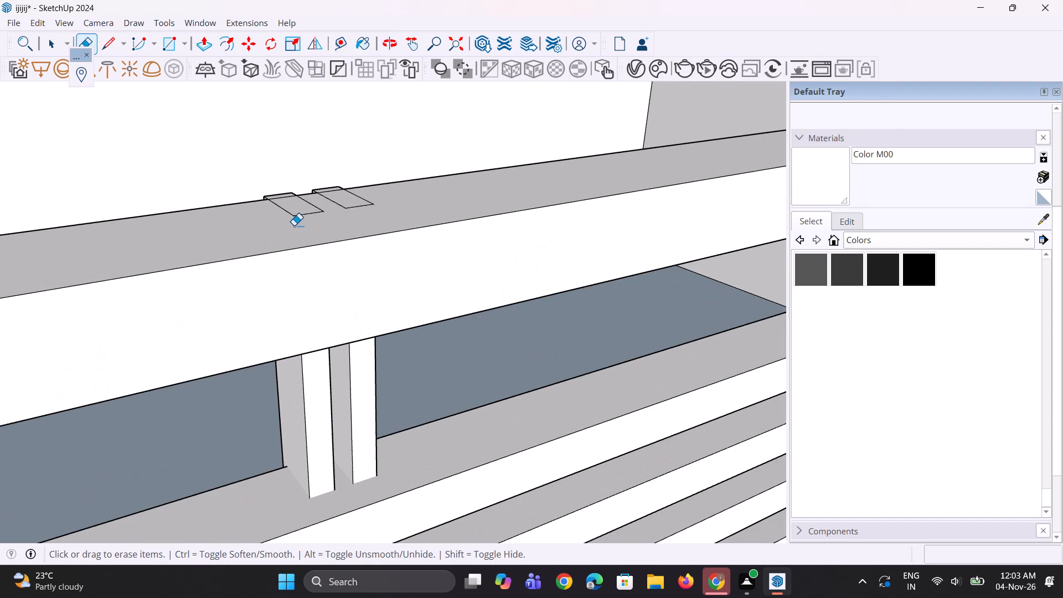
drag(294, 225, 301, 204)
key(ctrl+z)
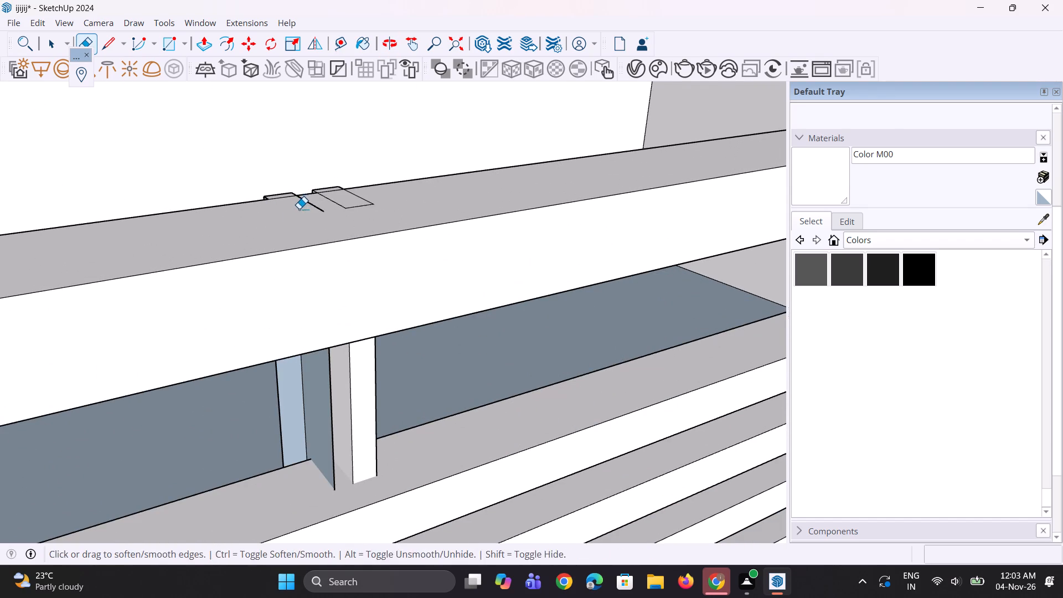
Push both upright outlines about 1 7/8" down into the rail from its top face.
middle_drag(291, 228, 313, 280)
key(p)
scroll(313, 265, up, 3)
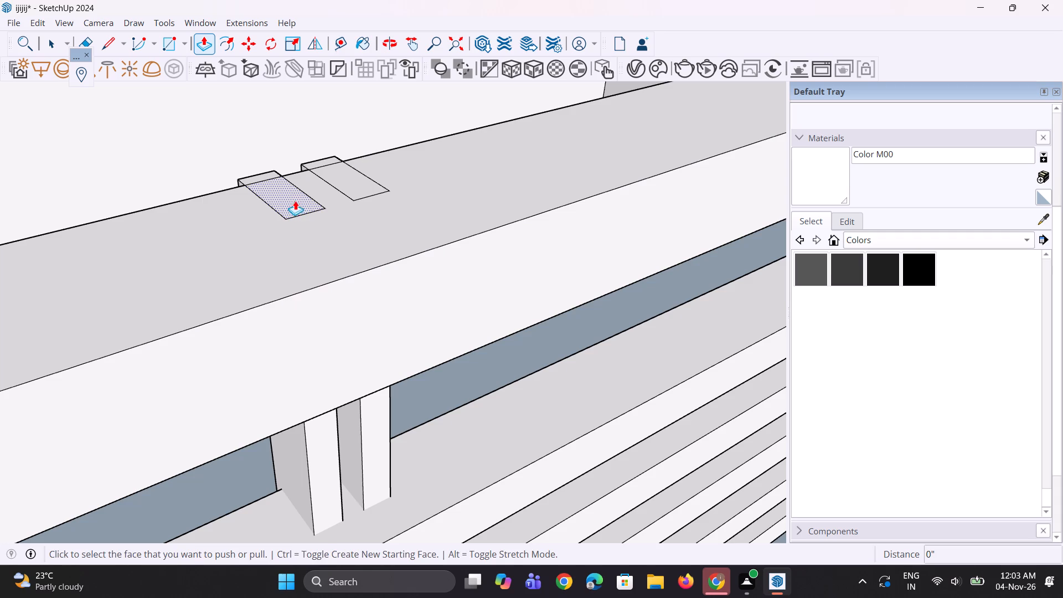
click(295, 200)
click(302, 245)
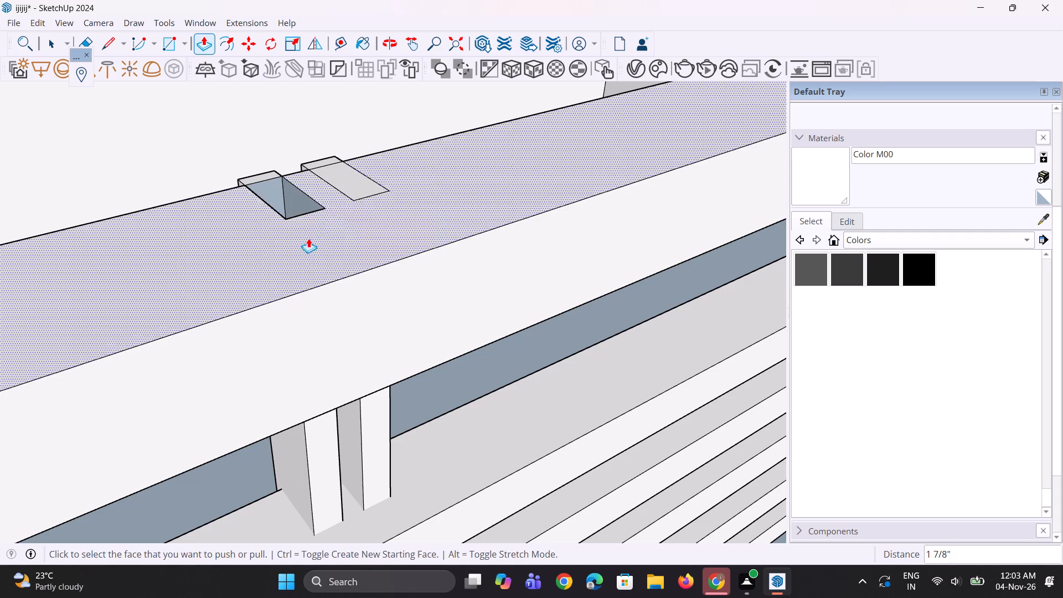
double_click(354, 190)
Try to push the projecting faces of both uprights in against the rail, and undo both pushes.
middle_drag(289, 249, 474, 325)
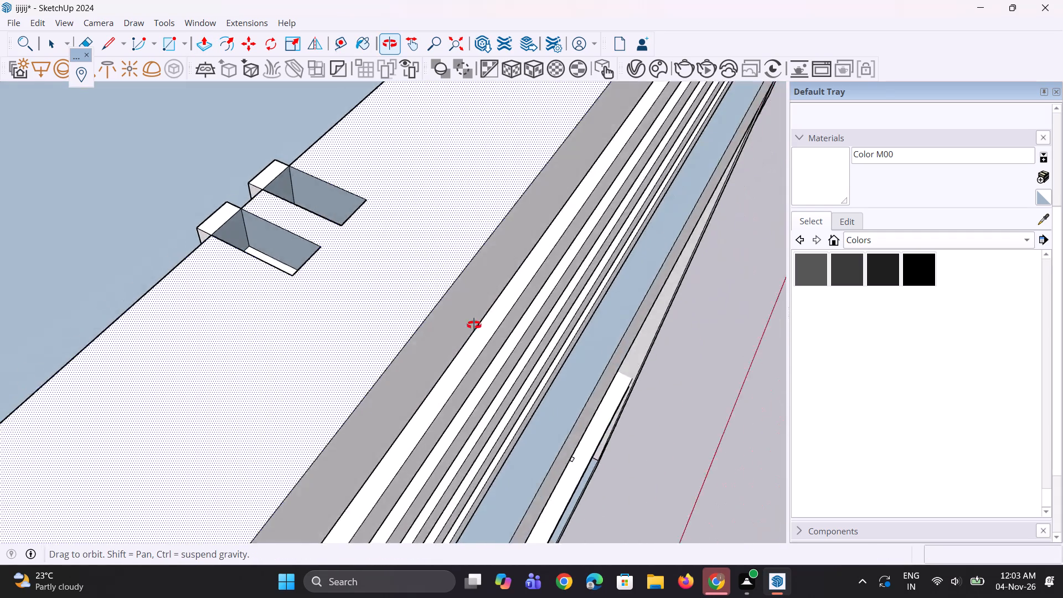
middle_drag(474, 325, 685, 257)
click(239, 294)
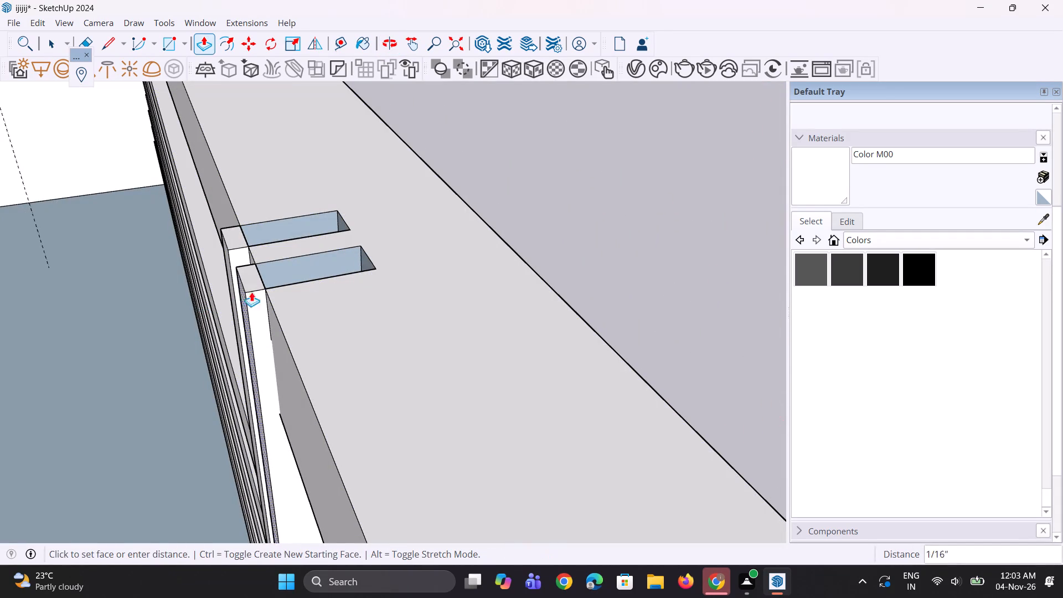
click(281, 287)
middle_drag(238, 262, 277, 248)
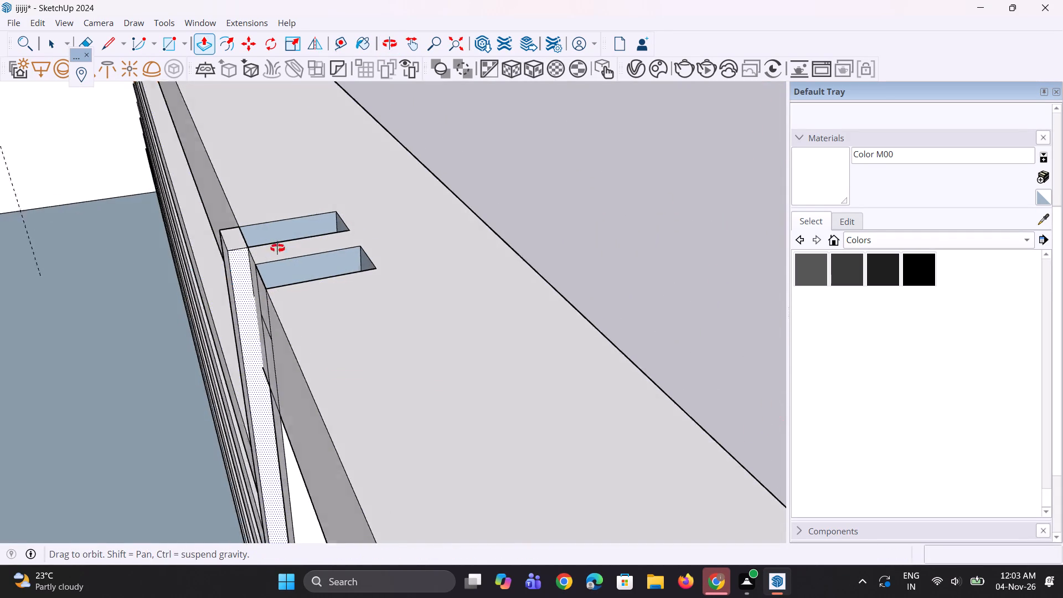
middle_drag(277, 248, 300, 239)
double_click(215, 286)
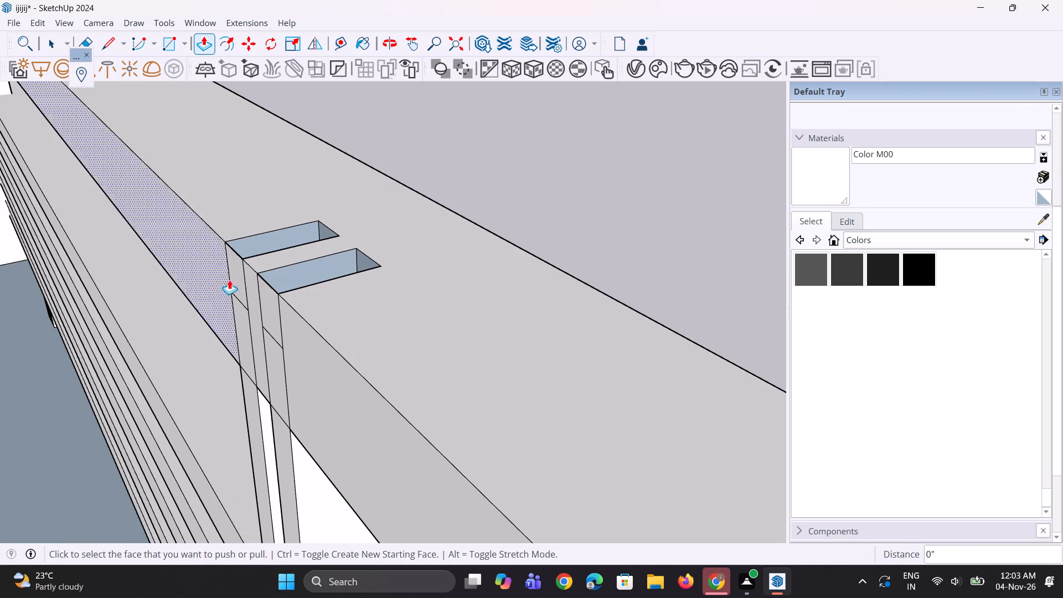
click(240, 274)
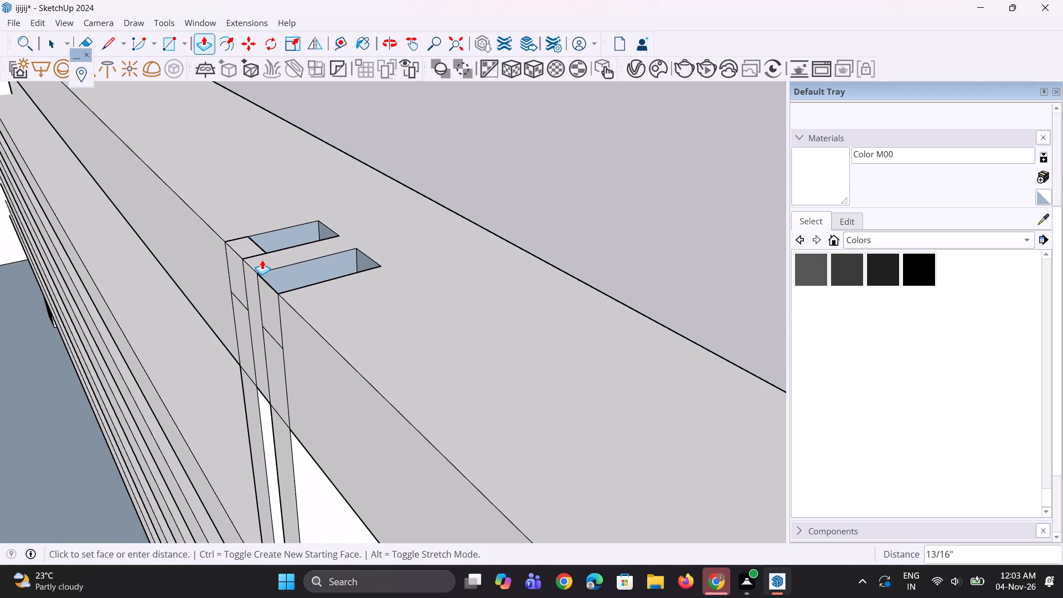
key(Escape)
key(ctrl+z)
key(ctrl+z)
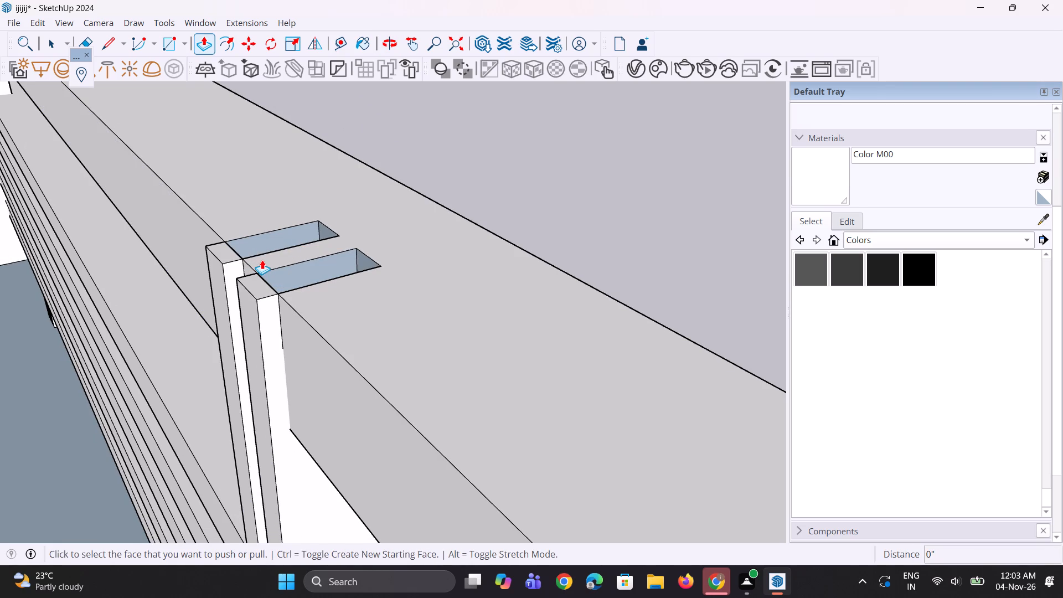
Push the projecting faces of both uprights in about 11/16", flush with the rail's side.
click(242, 327)
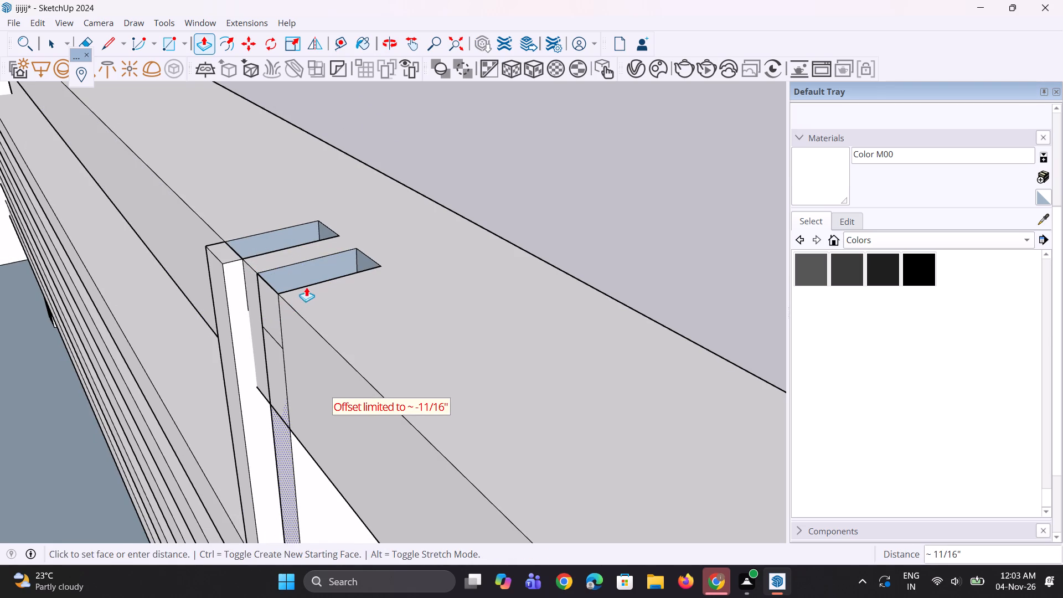
click(316, 276)
double_click(225, 296)
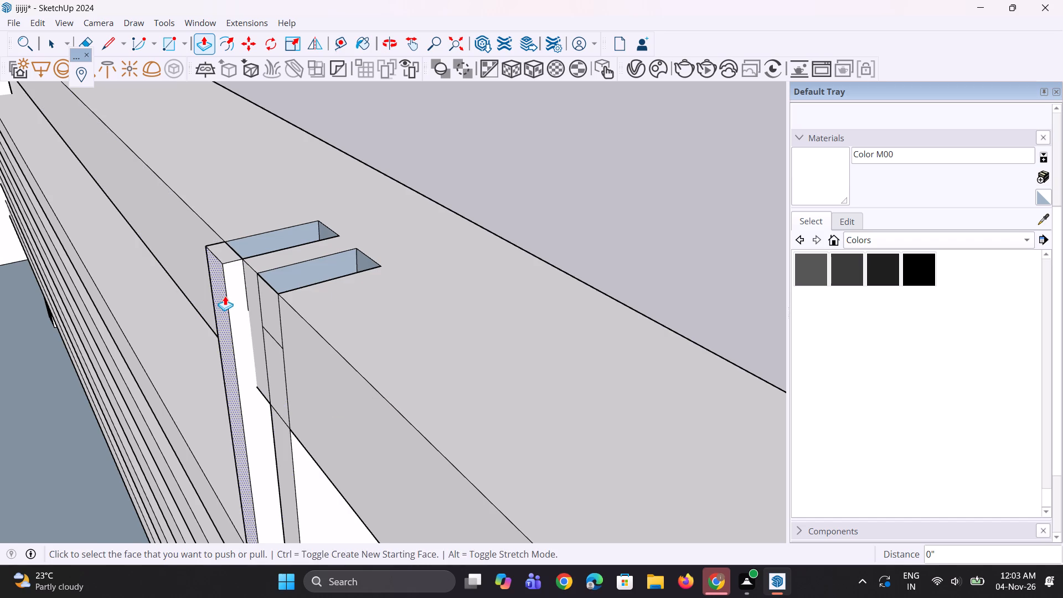
Draw a rectangle on the rail's top face around the two upright openings to close them with faces.
middle_drag(276, 285, 65, 342)
scroll(337, 312, down, 4)
middle_drag(205, 364, 200, 366)
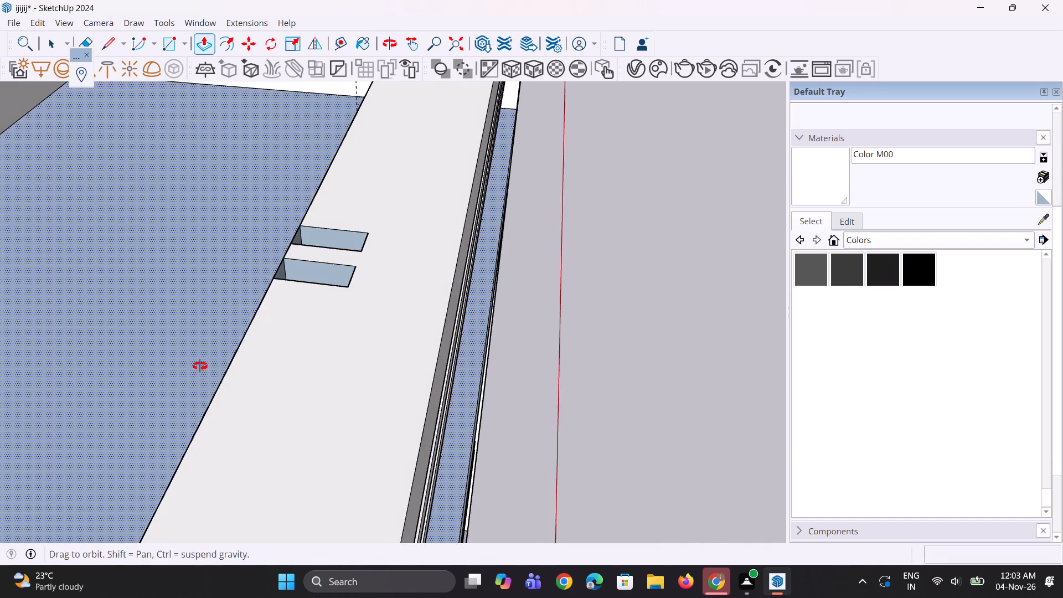
middle_drag(200, 366, 200, 369)
key(e)
key(r)
scroll(238, 346, up, 2)
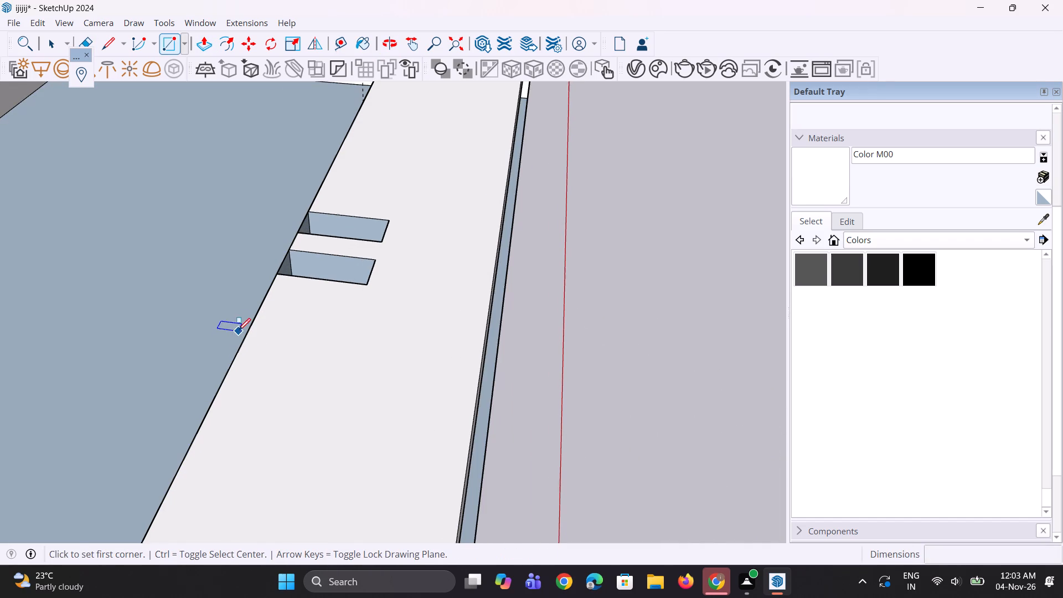
click(260, 316)
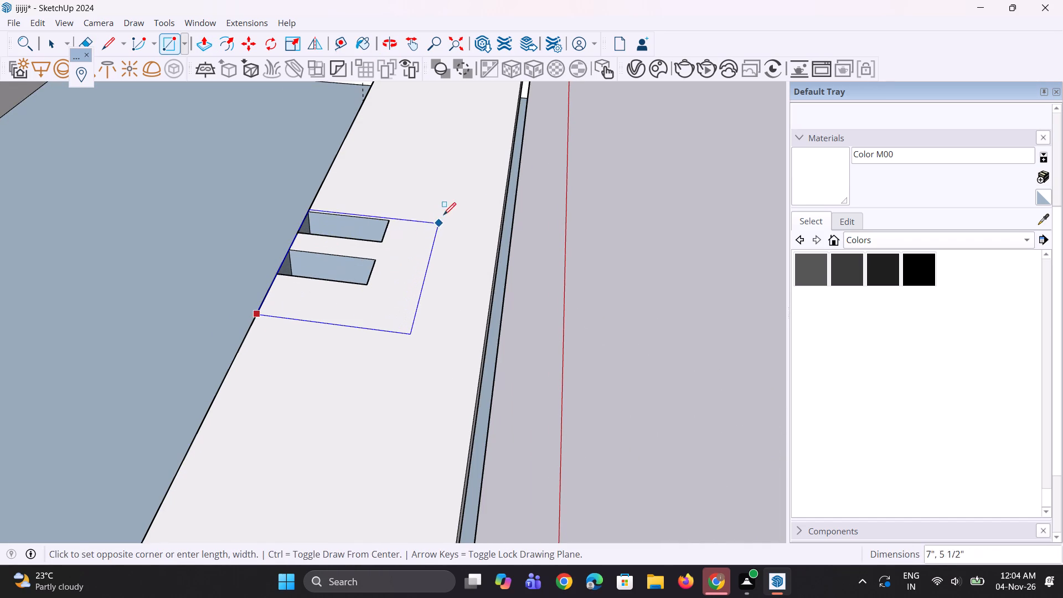
click(448, 207)
Erase the rectangle's lines and both opening outlines from the rail's top face.
key(v)
key(e)
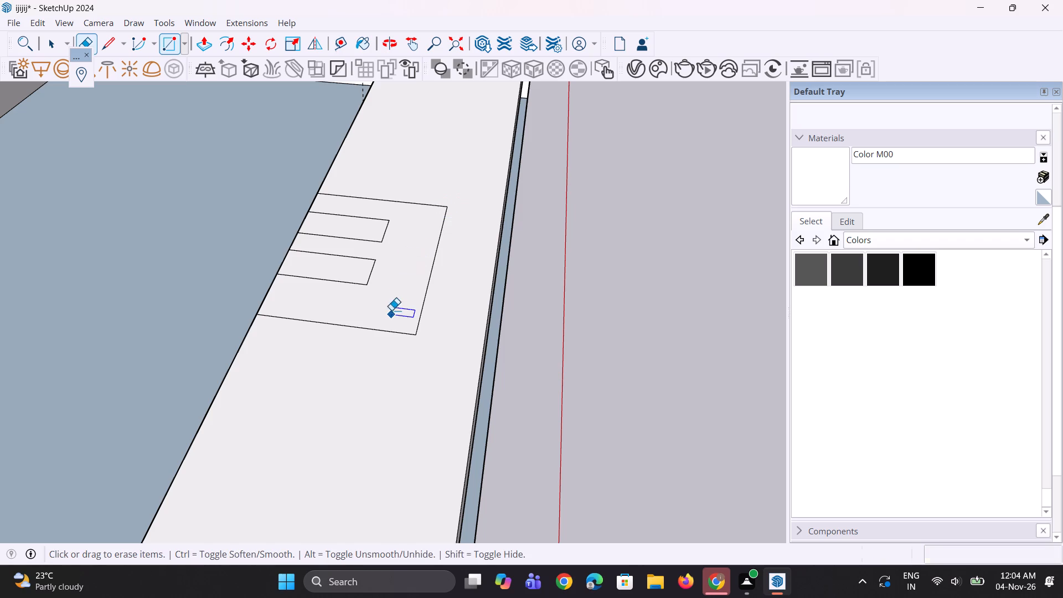
drag(384, 279, 354, 317)
drag(340, 226, 342, 287)
drag(368, 197, 379, 255)
drag(400, 196, 399, 247)
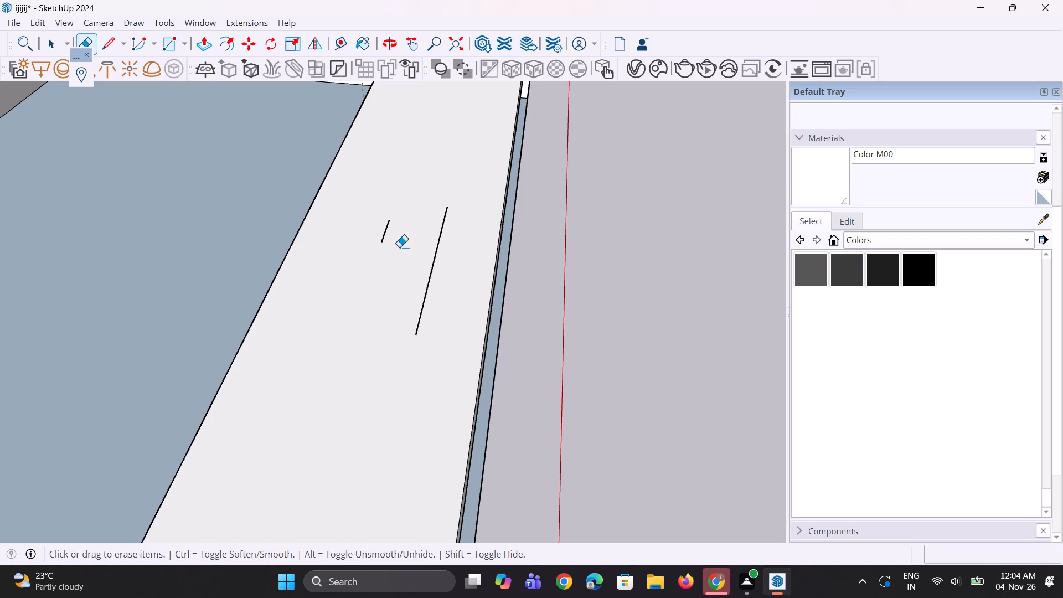
drag(399, 247, 399, 248)
drag(447, 283, 401, 255)
drag(394, 229, 387, 236)
drag(392, 256, 363, 206)
scroll(472, 388, up, 1)
middle_drag(428, 379, 157, 233)
scroll(235, 262, down, 5)
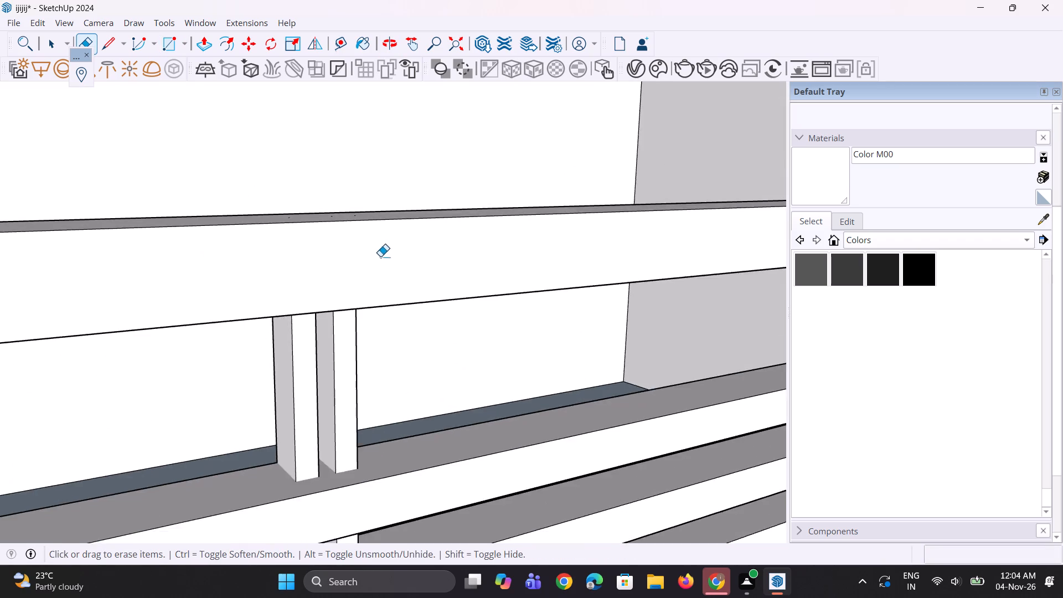
Push the projecting faces of the next upright pair in about 11/16", flush with the side of their top rail.
scroll(380, 256, down, 12)
scroll(427, 242, down, 7)
scroll(252, 228, down, 8)
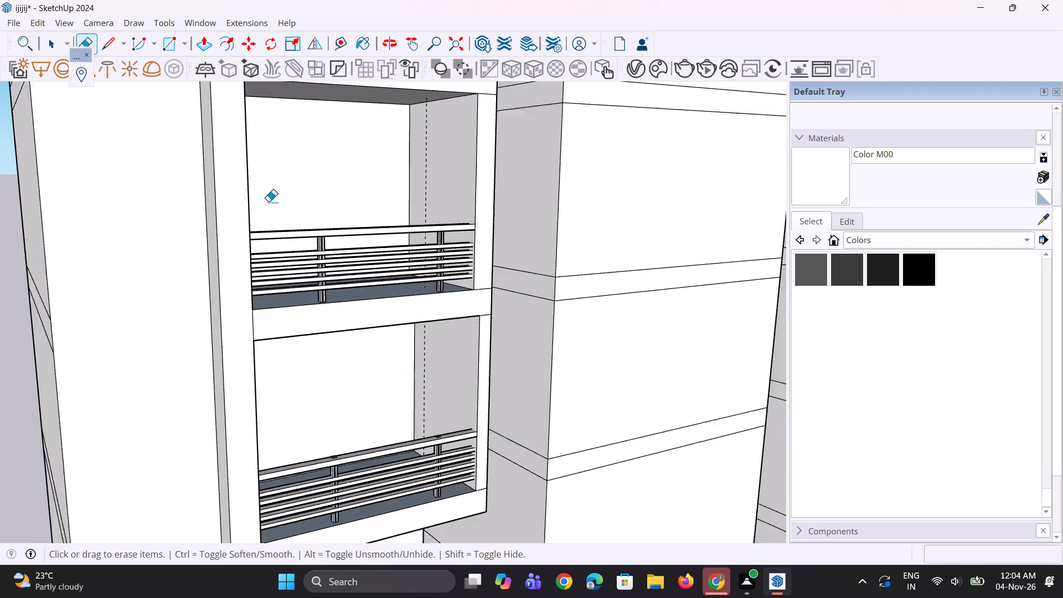
scroll(269, 202, down, 8)
scroll(293, 358, up, 17)
middle_drag(326, 236, 313, 419)
scroll(271, 299, up, 9)
middle_drag(270, 267, 334, 386)
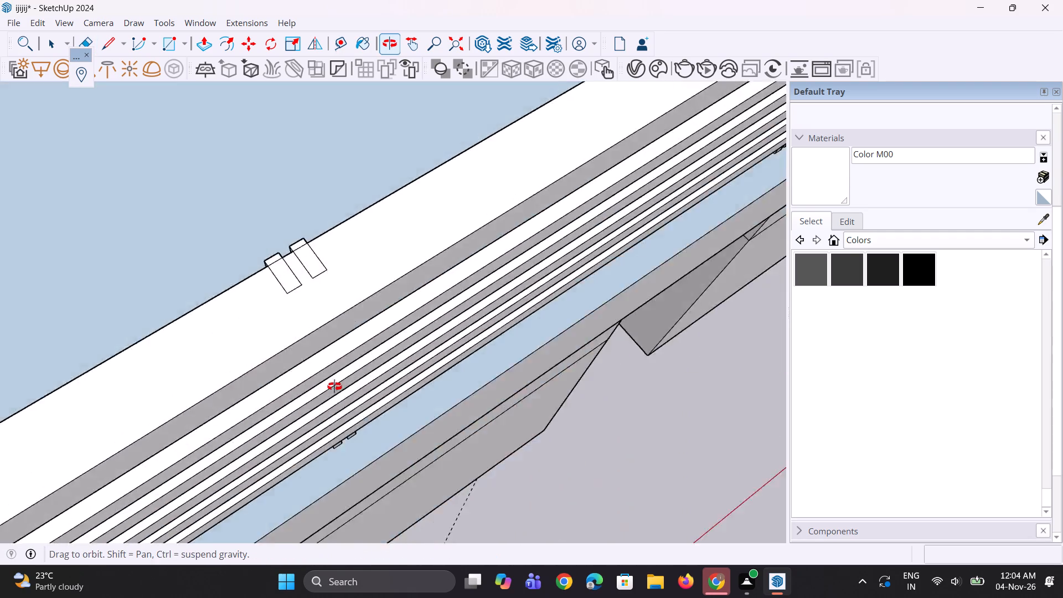
middle_drag(334, 386, 707, 285)
scroll(687, 293, down, 1)
key(p)
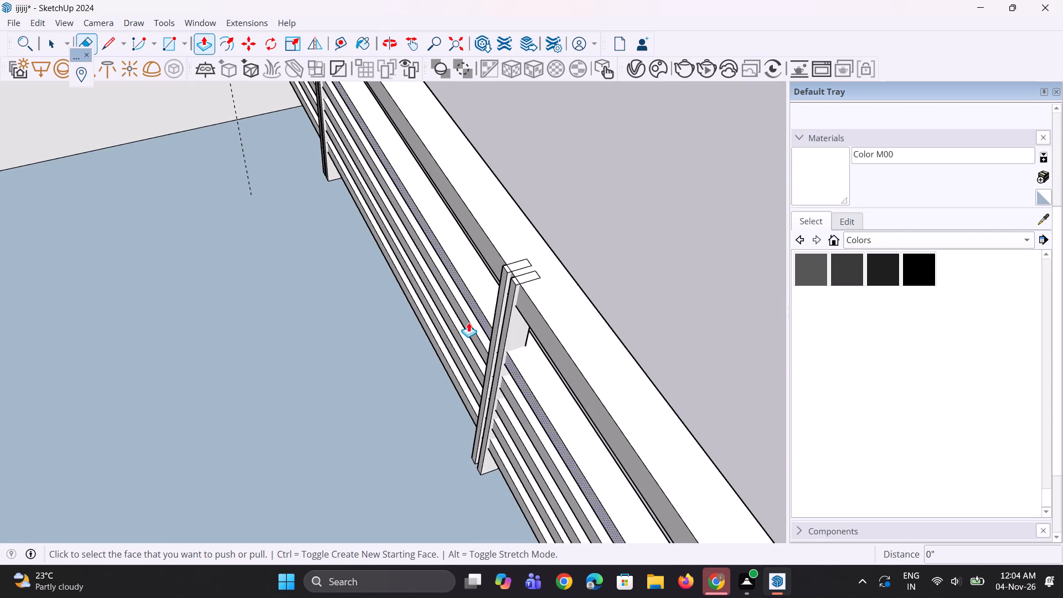
scroll(468, 321, up, 3)
scroll(521, 293, up, 3)
click(531, 286)
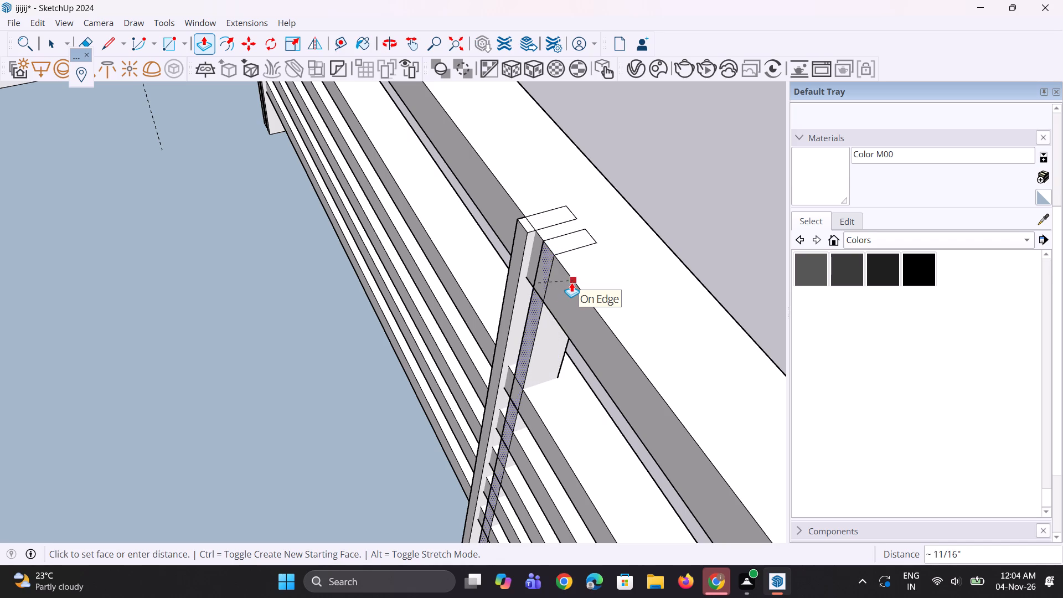
click(571, 282)
scroll(510, 269, up, 2)
double_click(515, 258)
Draw a rectangle about 9 1/4" by 5 1/16" on the rail's top face around the two upright outlines.
scroll(548, 258, up, 1)
middle_drag(549, 258, 542, 262)
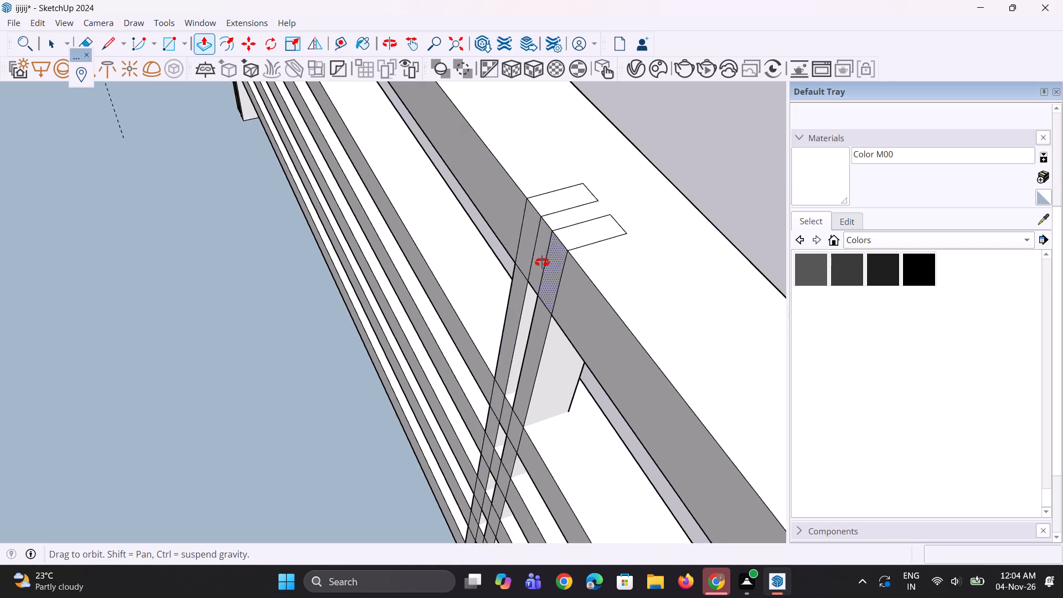
middle_drag(542, 262, 445, 306)
scroll(435, 313, down, 5)
key(r)
scroll(479, 252, up, 2)
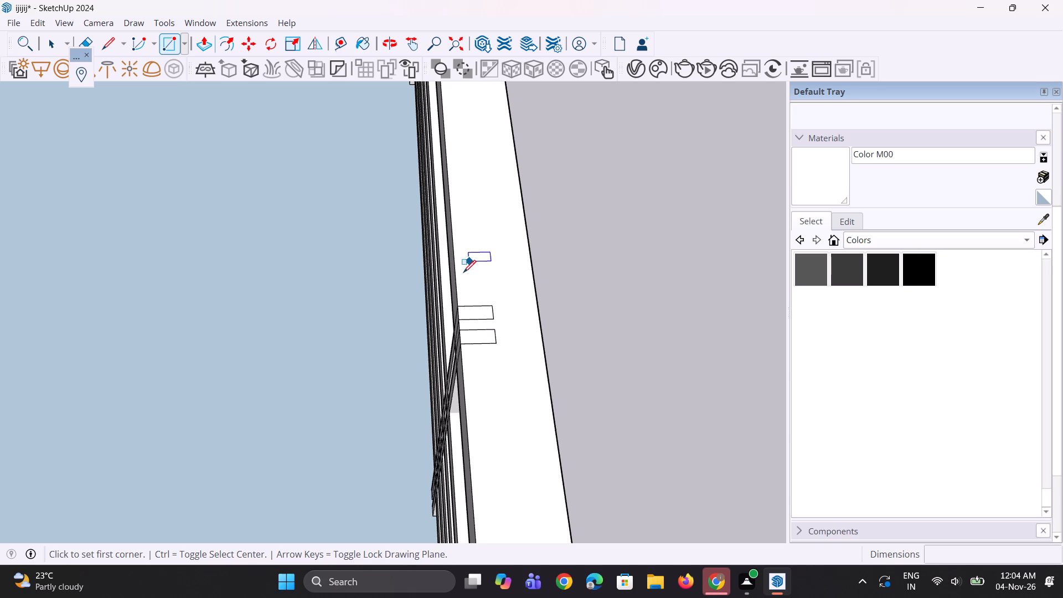
click(453, 286)
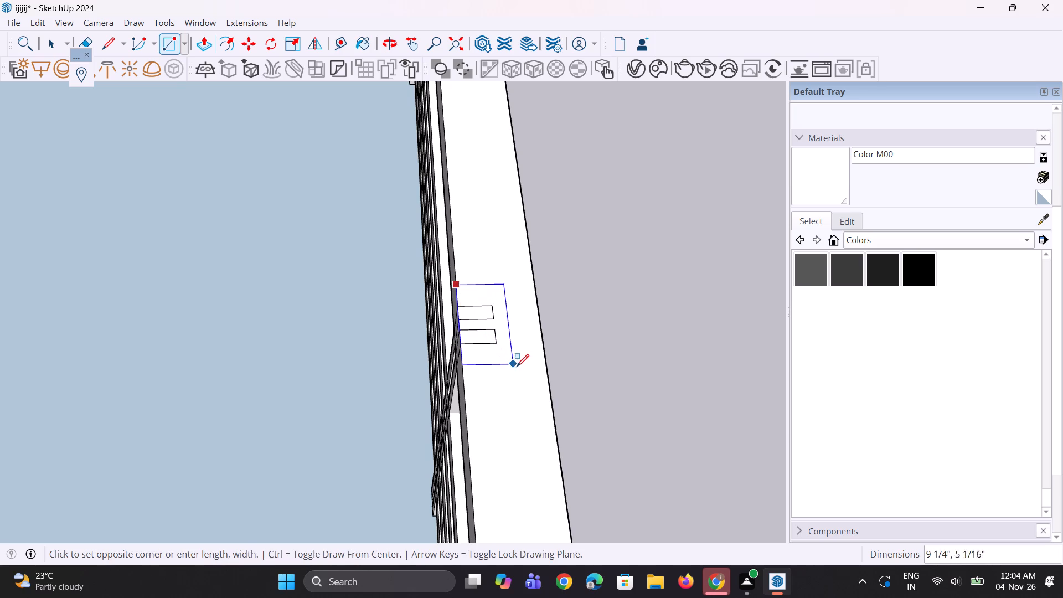
click(517, 367)
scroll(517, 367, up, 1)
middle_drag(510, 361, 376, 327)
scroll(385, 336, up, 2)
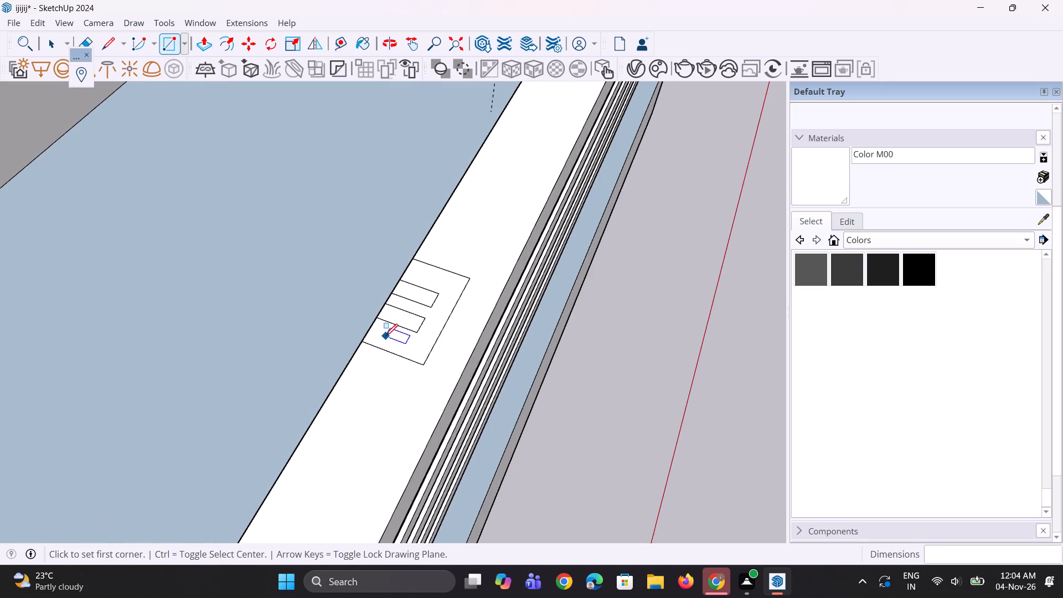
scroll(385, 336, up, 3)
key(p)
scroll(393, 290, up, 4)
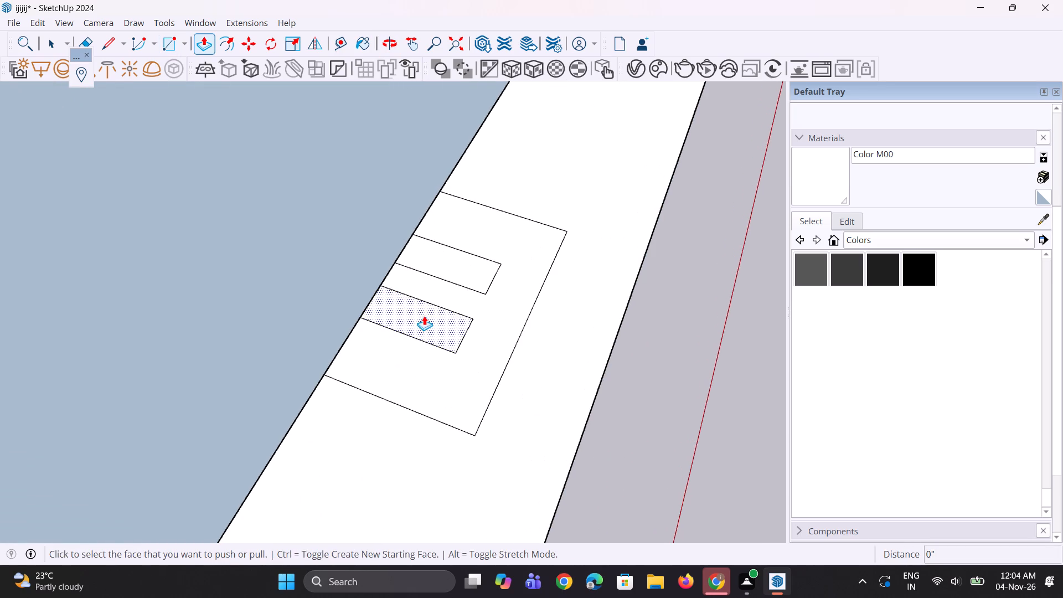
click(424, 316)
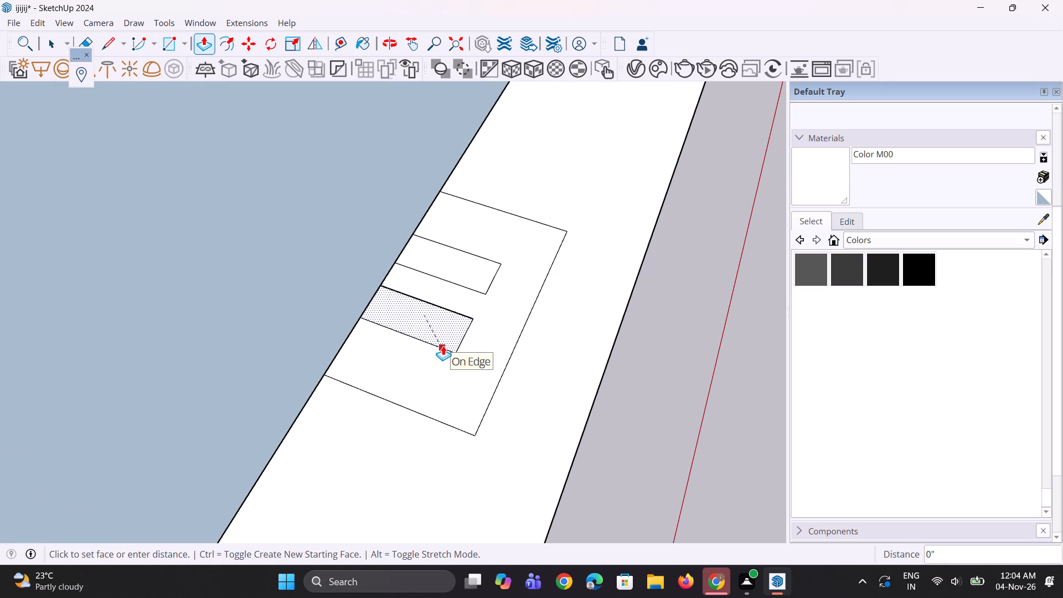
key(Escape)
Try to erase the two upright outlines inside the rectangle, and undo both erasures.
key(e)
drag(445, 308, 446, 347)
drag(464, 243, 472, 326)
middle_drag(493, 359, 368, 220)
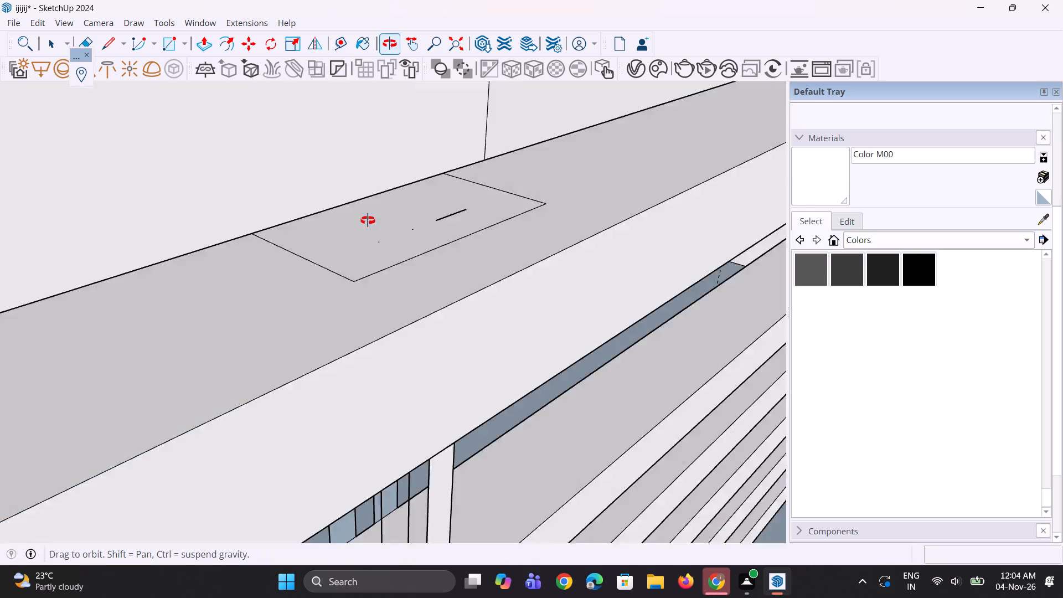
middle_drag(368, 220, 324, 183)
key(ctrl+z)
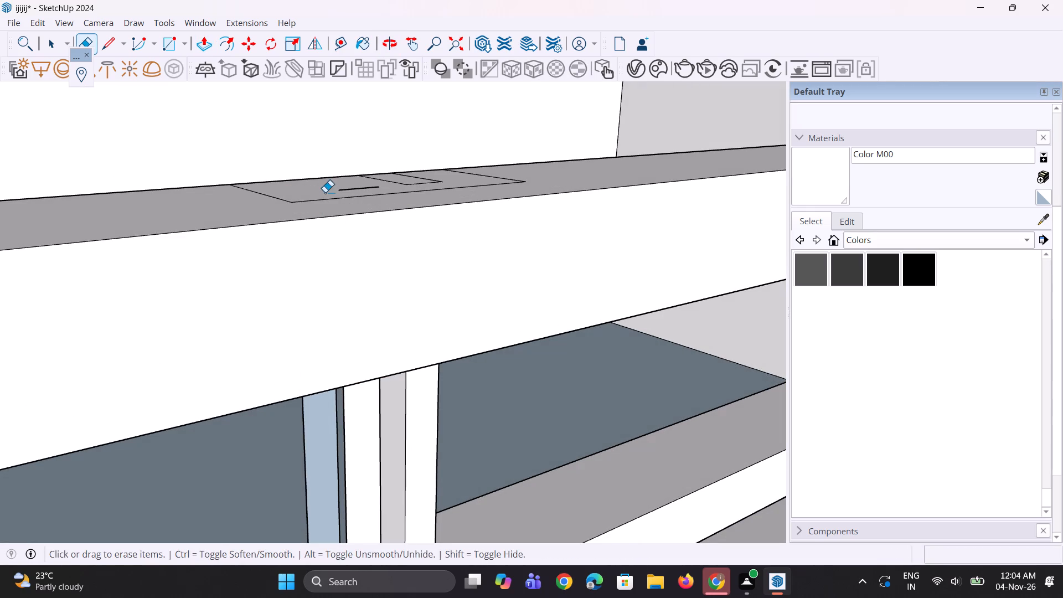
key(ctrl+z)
Push both upright outlines inside the rectangle about 15/16" down into the rail.
middle_drag(352, 194, 352, 226)
scroll(352, 226, up, 4)
key(p)
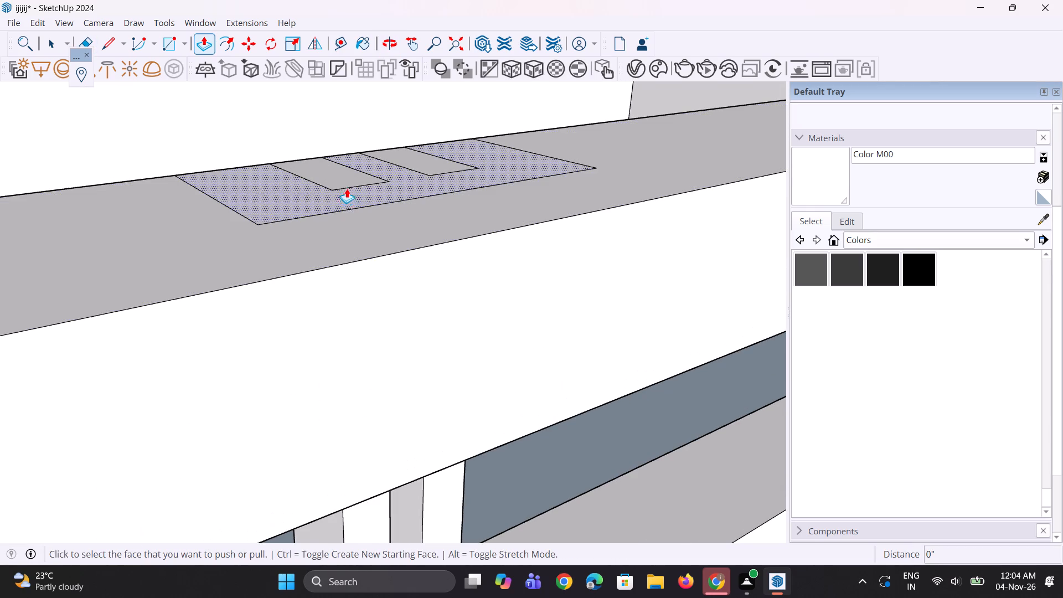
click(347, 176)
click(346, 214)
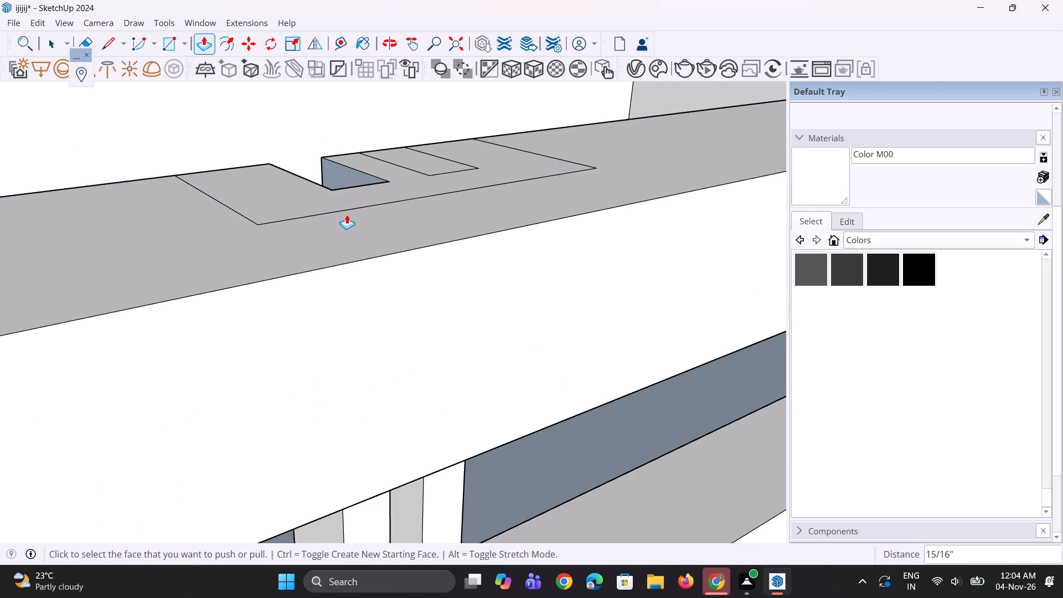
double_click(416, 157)
middle_drag(396, 210, 446, 370)
scroll(447, 370, up, 1)
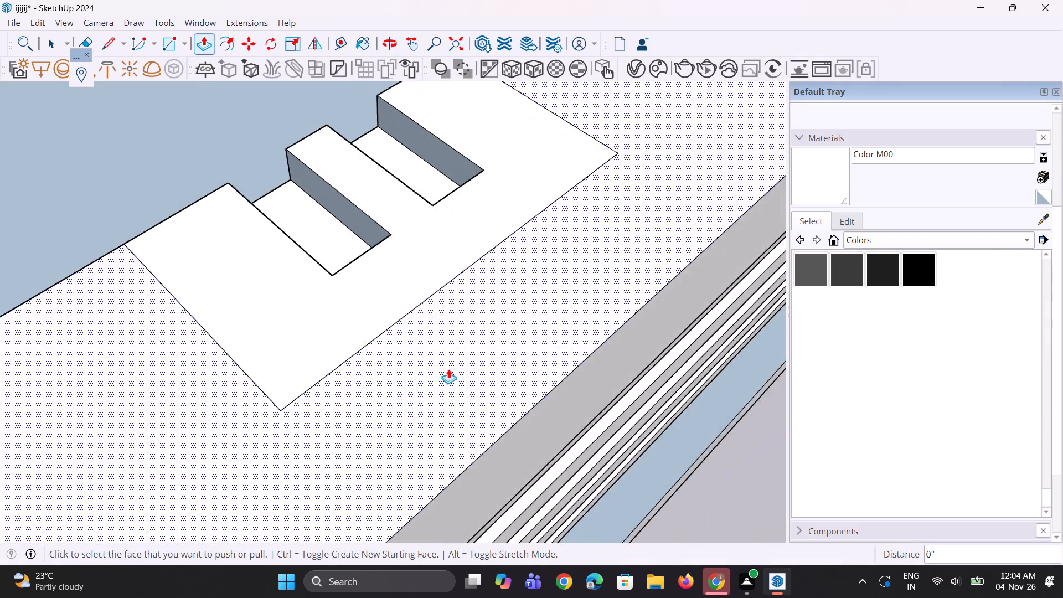
Draw a rectangle from the rail's top edge across the two upright recesses to close them over on the top face.
scroll(448, 369, down, 10)
key(r)
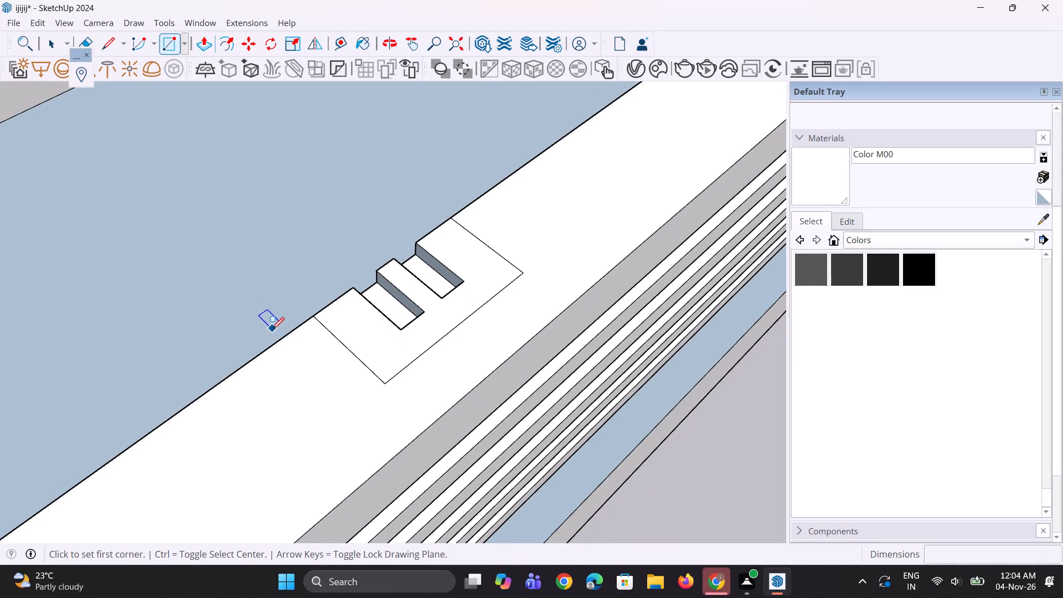
click(285, 339)
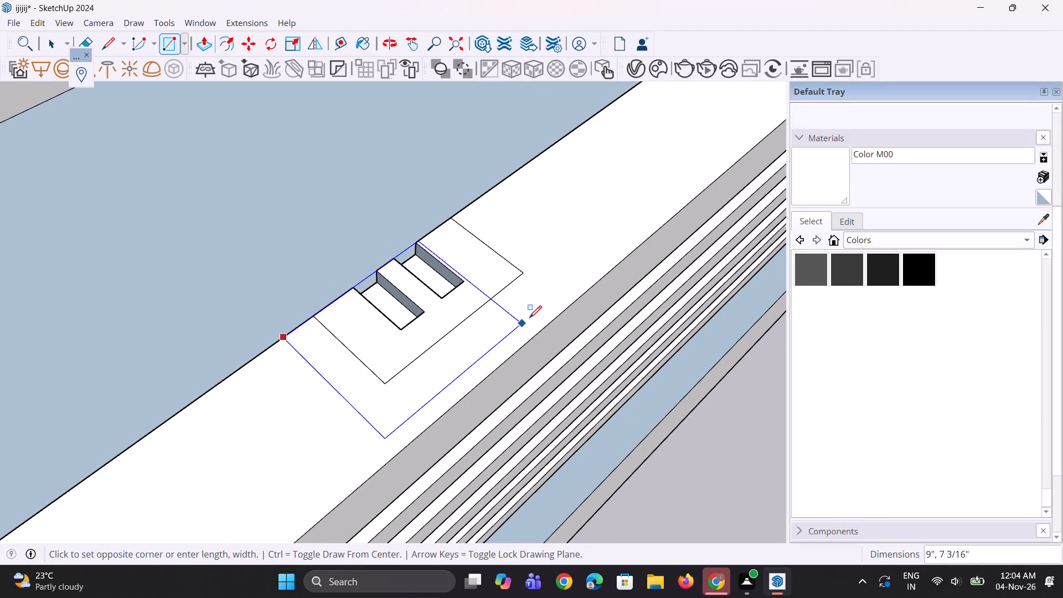
click(537, 308)
key(space)
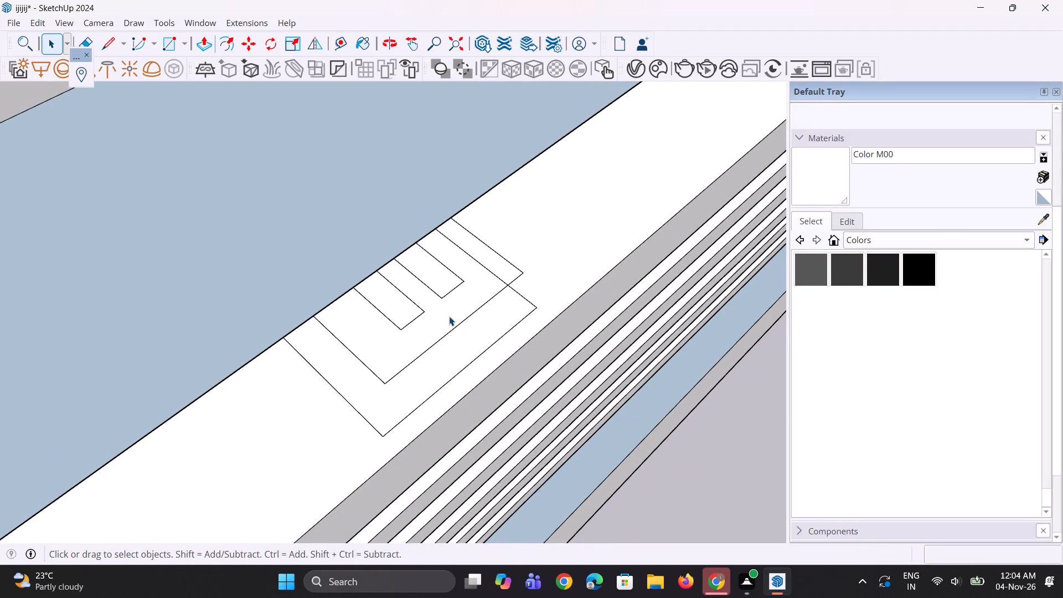
Erase both overlapping rectangles and the two upright outlines from the rail's top face.
key(e)
drag(416, 310, 364, 367)
drag(361, 359, 339, 437)
drag(385, 372, 390, 389)
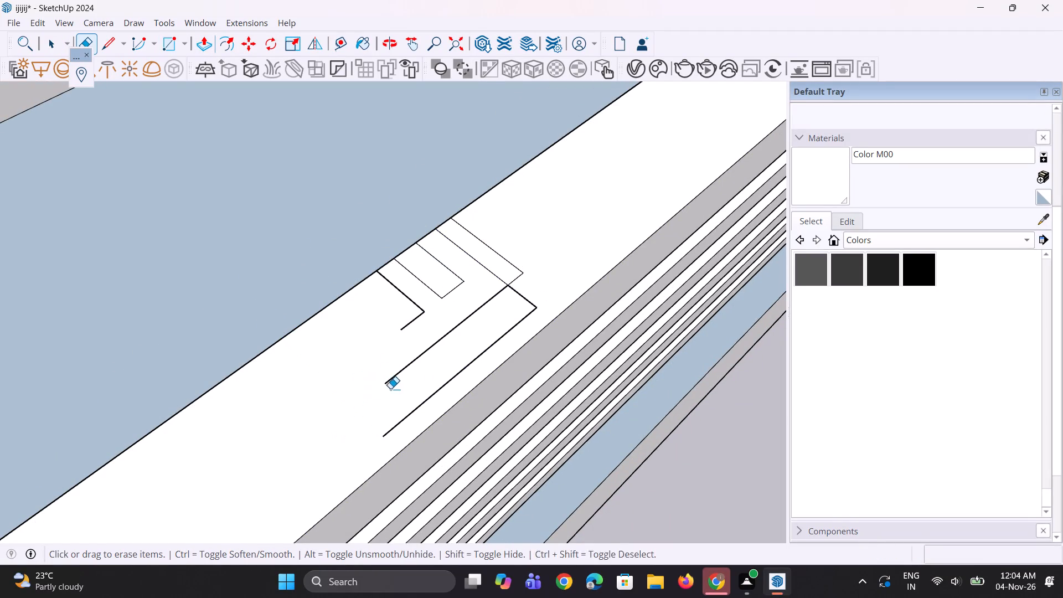
drag(390, 389, 391, 389)
drag(391, 391, 404, 420)
drag(409, 321, 411, 326)
drag(411, 303, 414, 312)
drag(429, 279, 434, 313)
drag(451, 293, 451, 308)
drag(450, 265, 447, 291)
drag(465, 256, 465, 260)
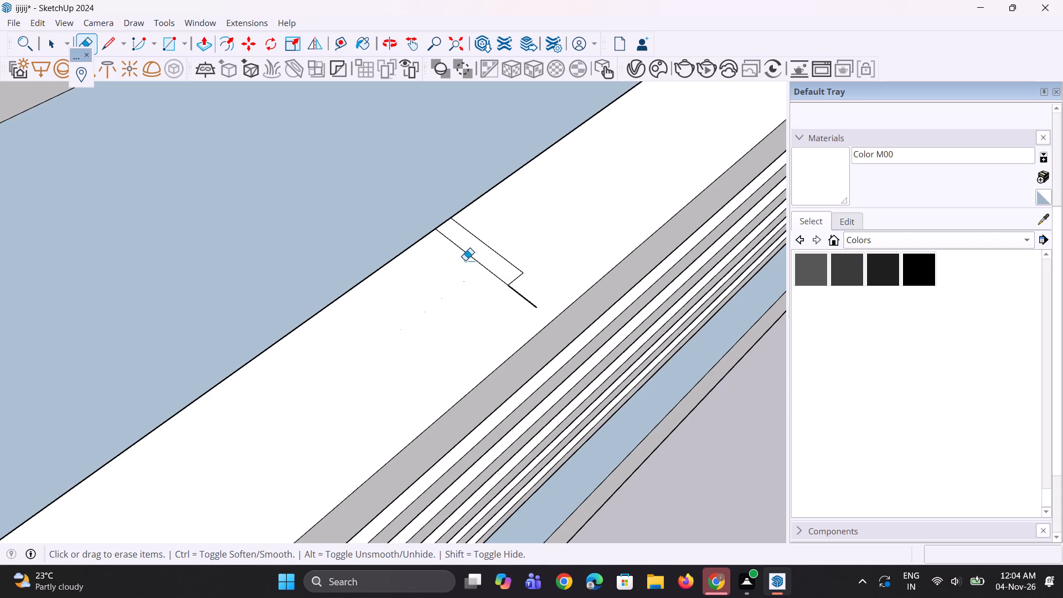
drag(465, 260, 465, 261)
drag(478, 259, 494, 312)
drag(522, 277, 521, 316)
drag(510, 266, 512, 282)
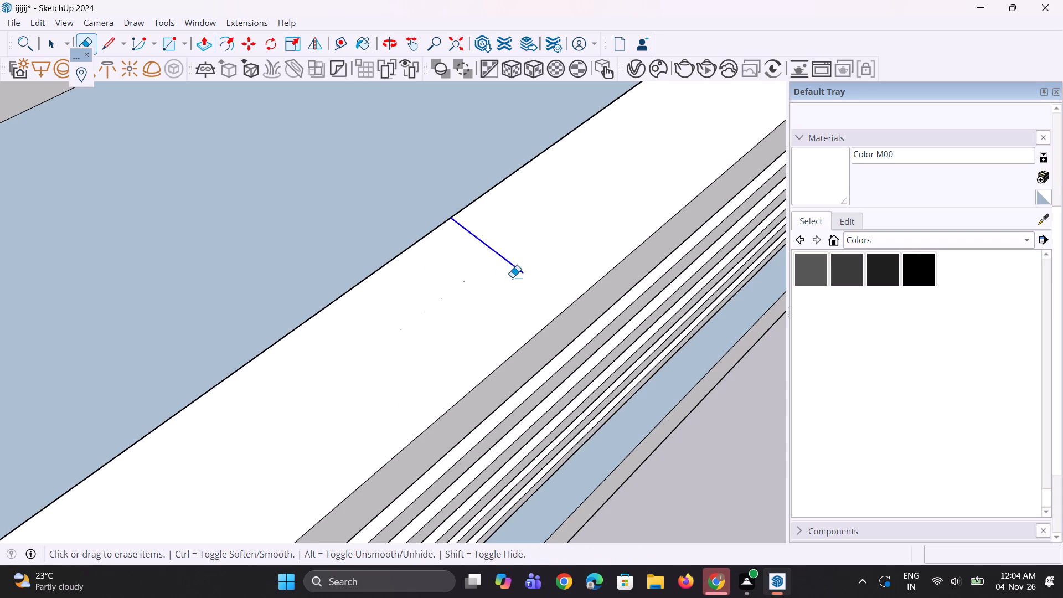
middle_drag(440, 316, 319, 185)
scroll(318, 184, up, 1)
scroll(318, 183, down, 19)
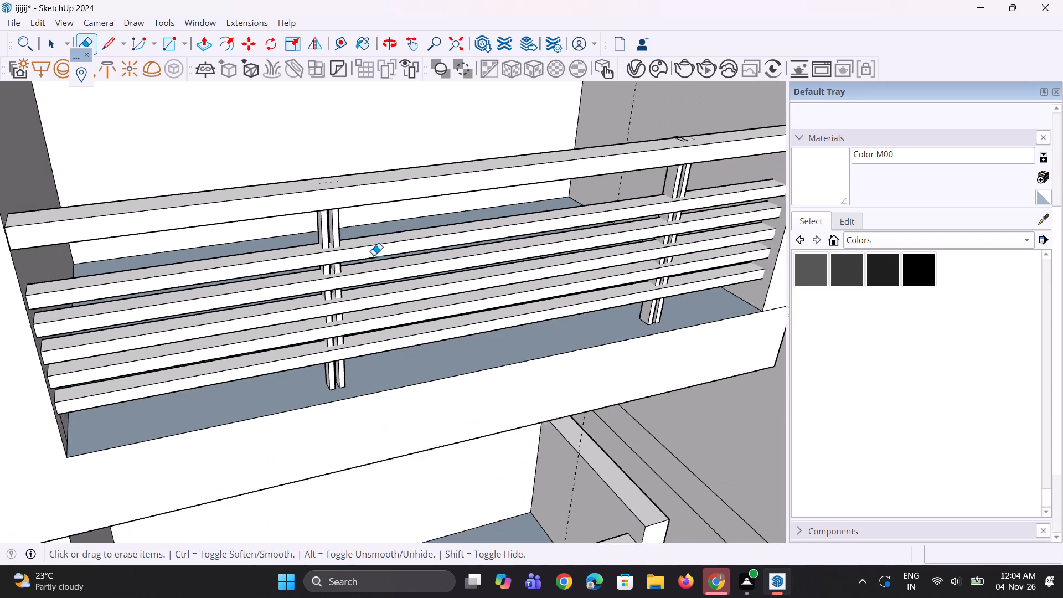
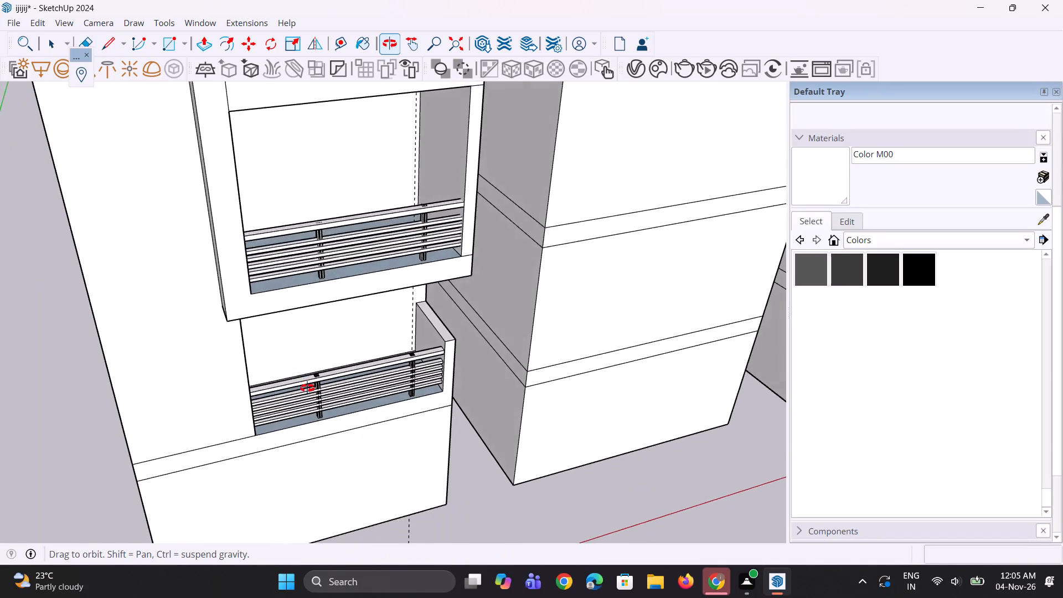
Erase the small leftover edge fragments on the rail's top face above the first double upright.
scroll(307, 388, down, 1)
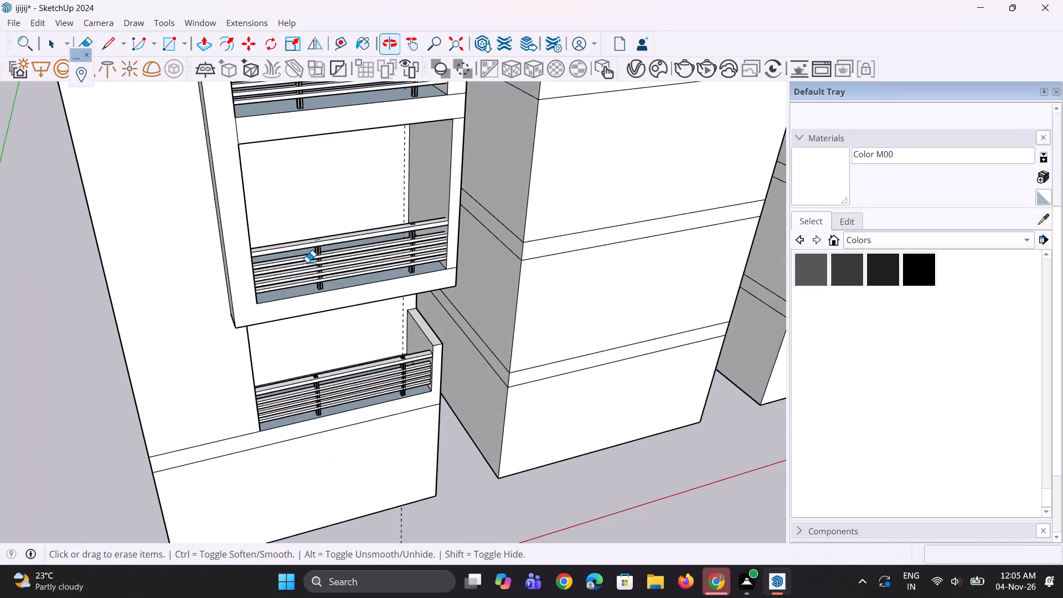
scroll(307, 262, up, 5)
scroll(339, 224, up, 5)
middle_drag(339, 223, 339, 246)
scroll(316, 231, up, 10)
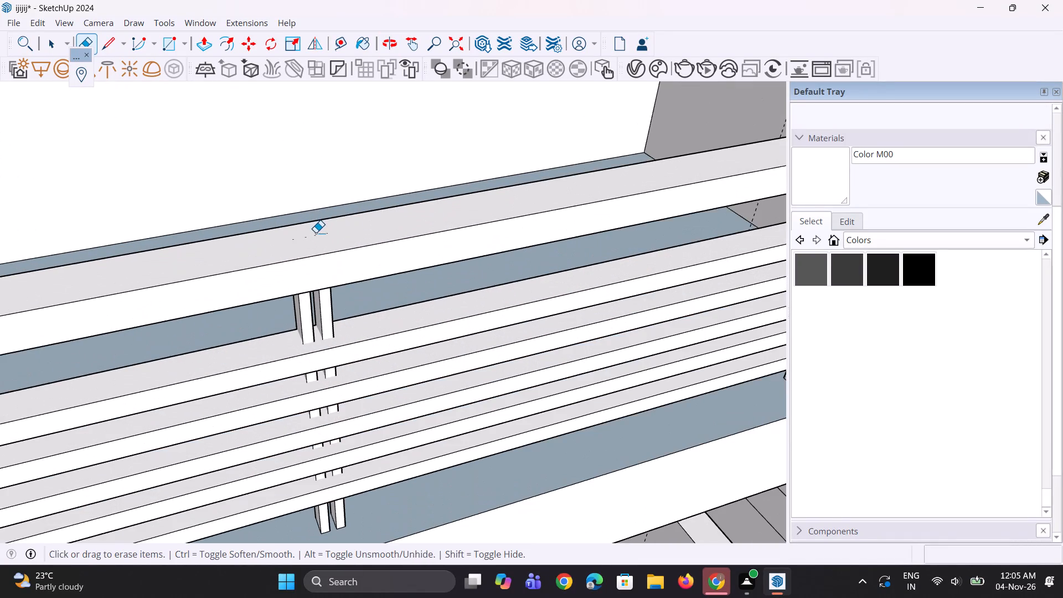
drag(316, 233, 311, 242)
double_click(317, 235)
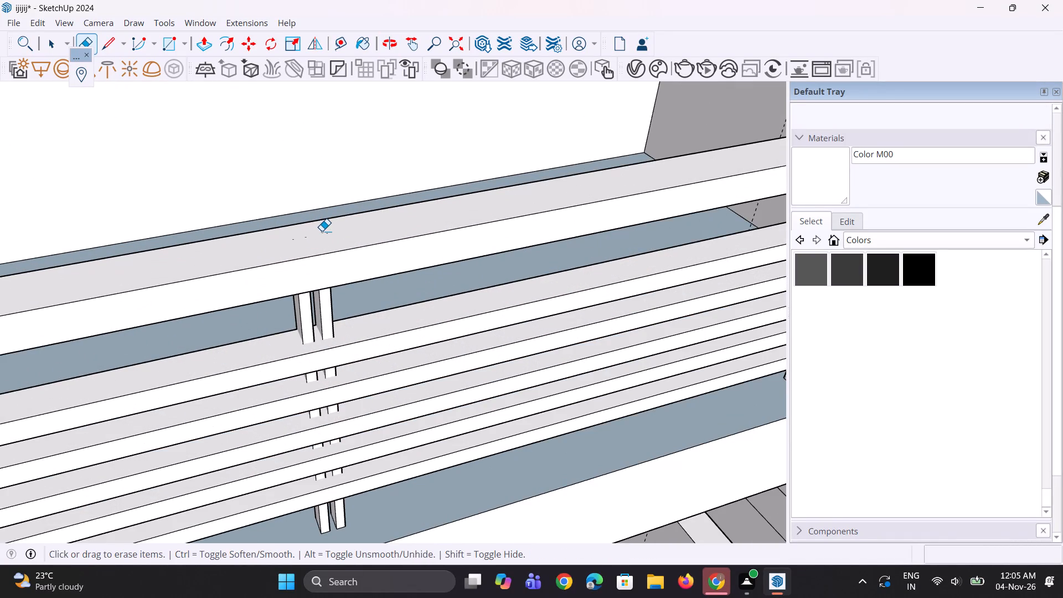
click(331, 232)
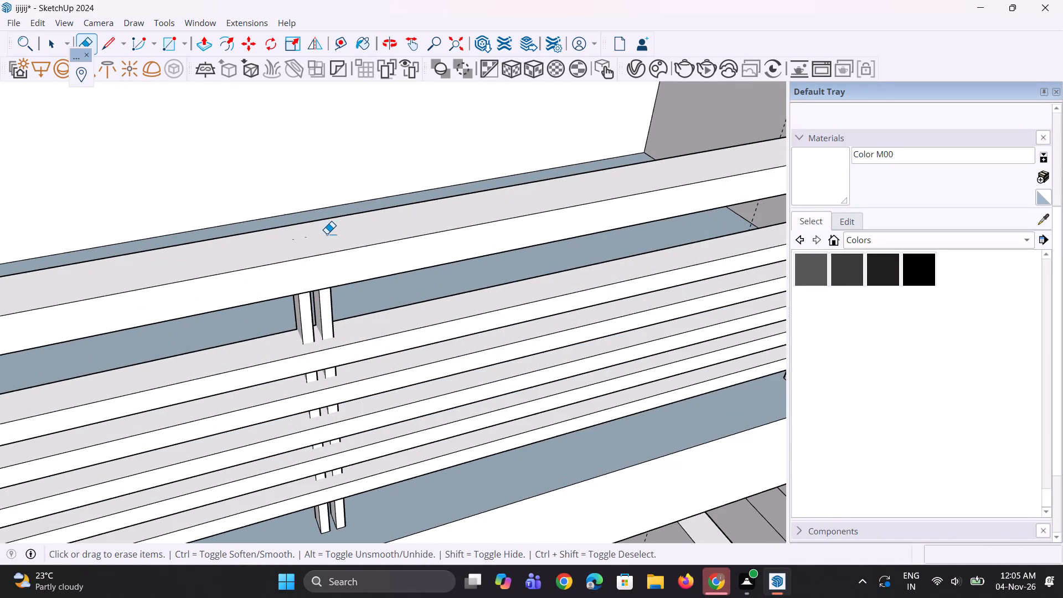
click(301, 239)
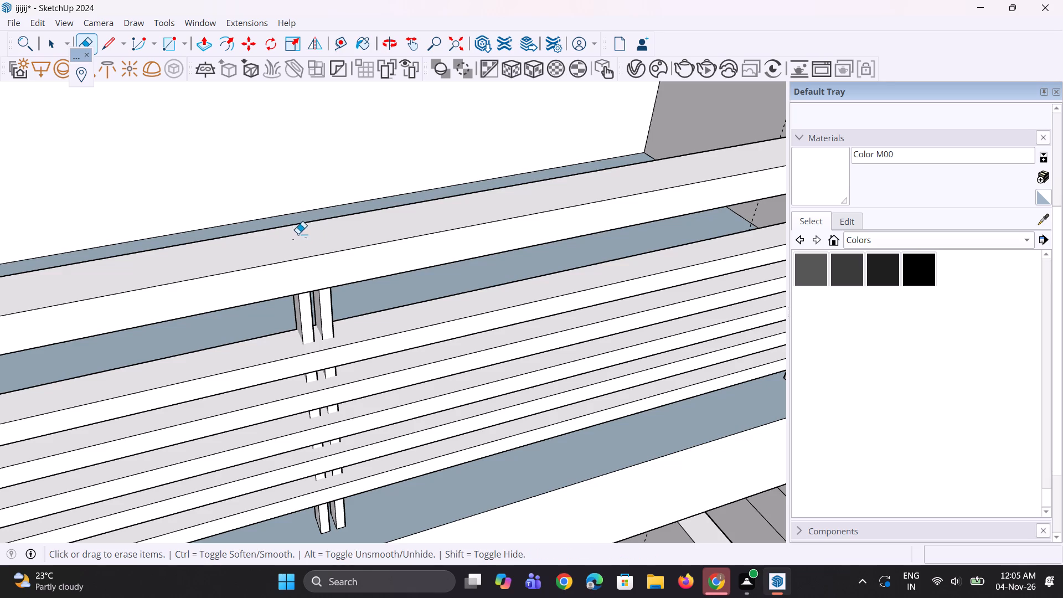
drag(290, 234, 291, 242)
Push the upright outline at the same rail's other double upright about 3 7/8" down into the rail.
scroll(295, 217, down, 10)
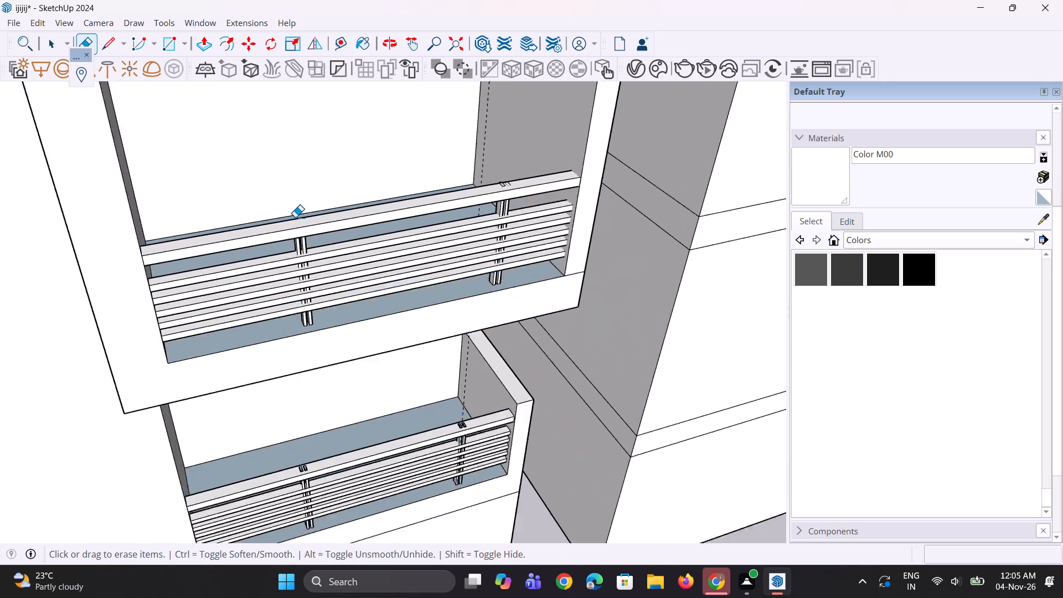
scroll(295, 217, down, 2)
scroll(420, 199, up, 8)
middle_drag(434, 229, 507, 321)
key(p)
scroll(456, 270, up, 11)
click(420, 188)
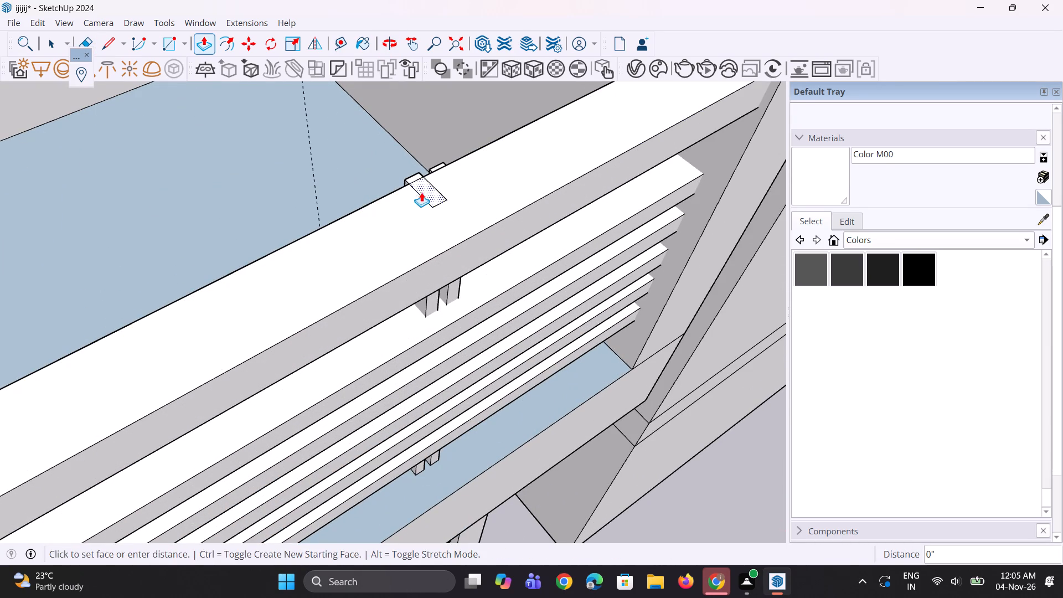
click(429, 218)
Push the neighbouring protruding upright's top face down about 15/16".
scroll(436, 199, up, 4)
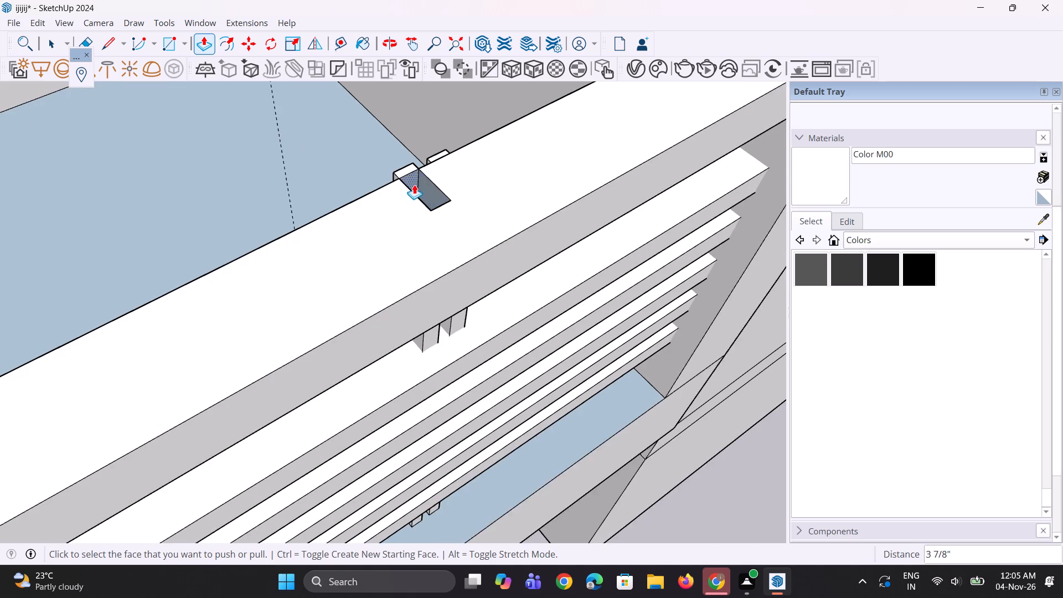
middle_drag(414, 192, 570, 193)
scroll(396, 167, up, 3)
click(367, 141)
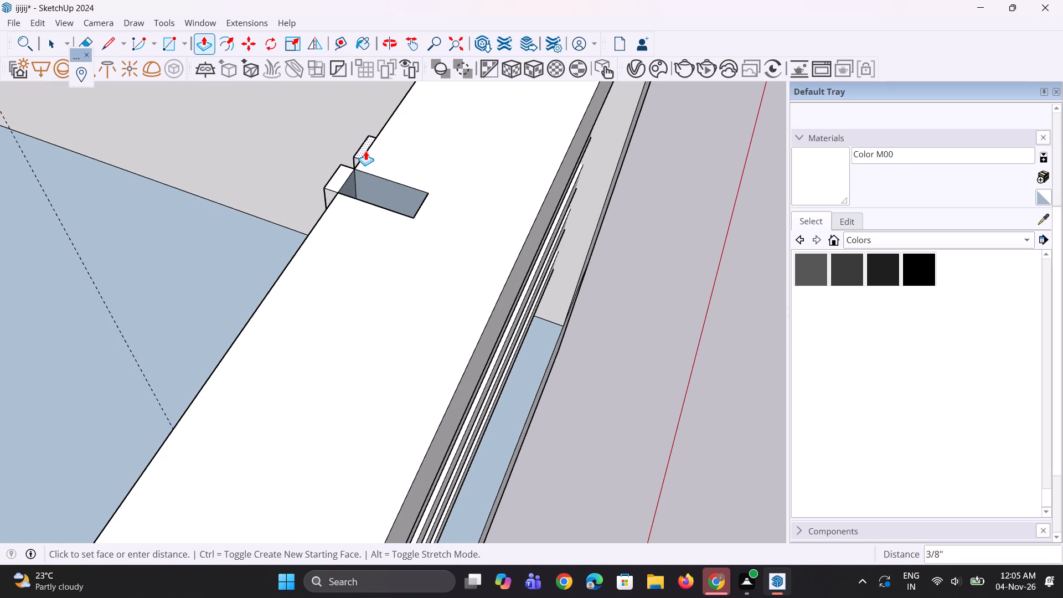
click(365, 156)
Push away both upright portions protruding behind the top rail.
middle_drag(264, 224, 381, 179)
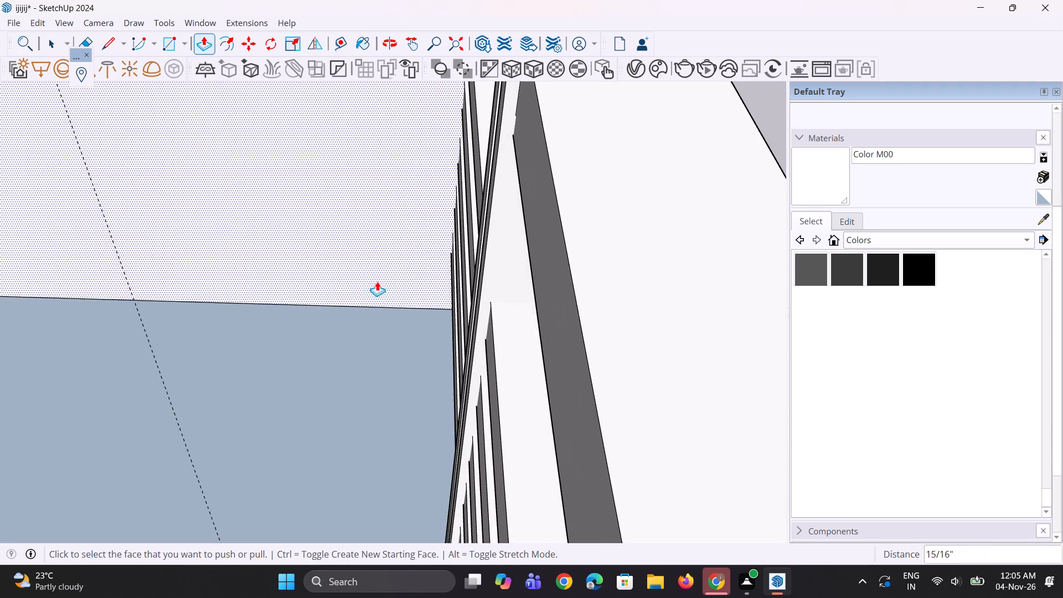
scroll(368, 302, down, 6)
middle_drag(385, 256, 443, 293)
scroll(424, 275, up, 4)
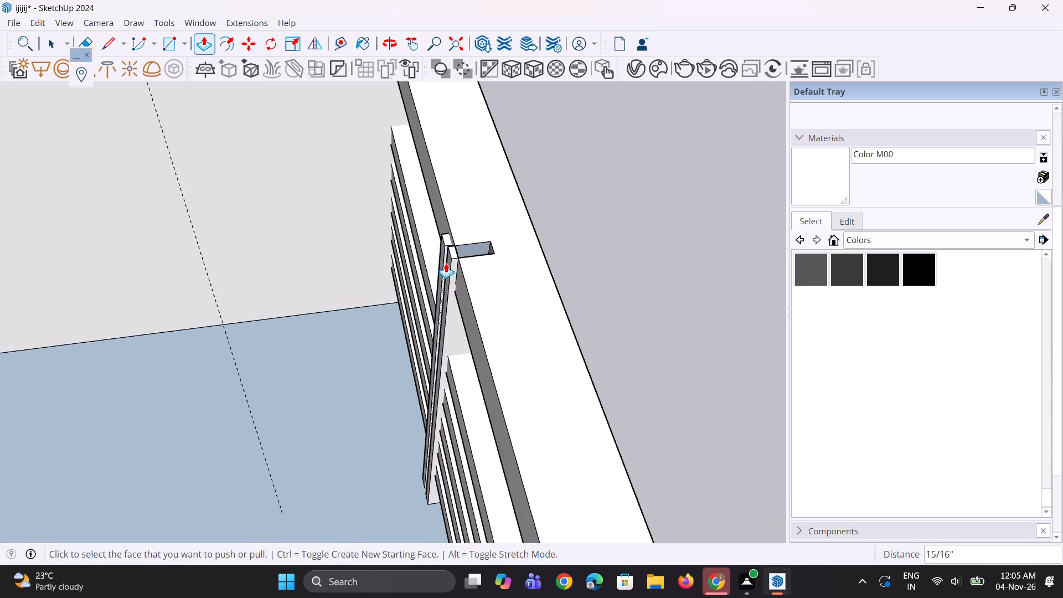
click(446, 263)
key(Escape)
scroll(443, 260, up, 2)
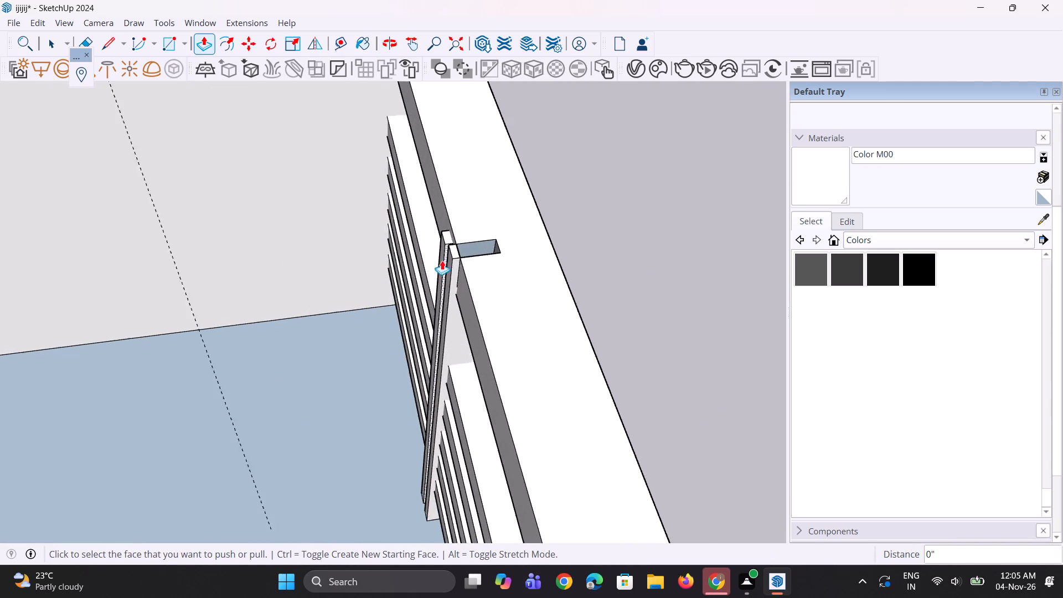
scroll(442, 260, up, 4)
click(441, 256)
click(458, 218)
scroll(450, 274, up, 2)
double_click(450, 274)
key(ctrl+z)
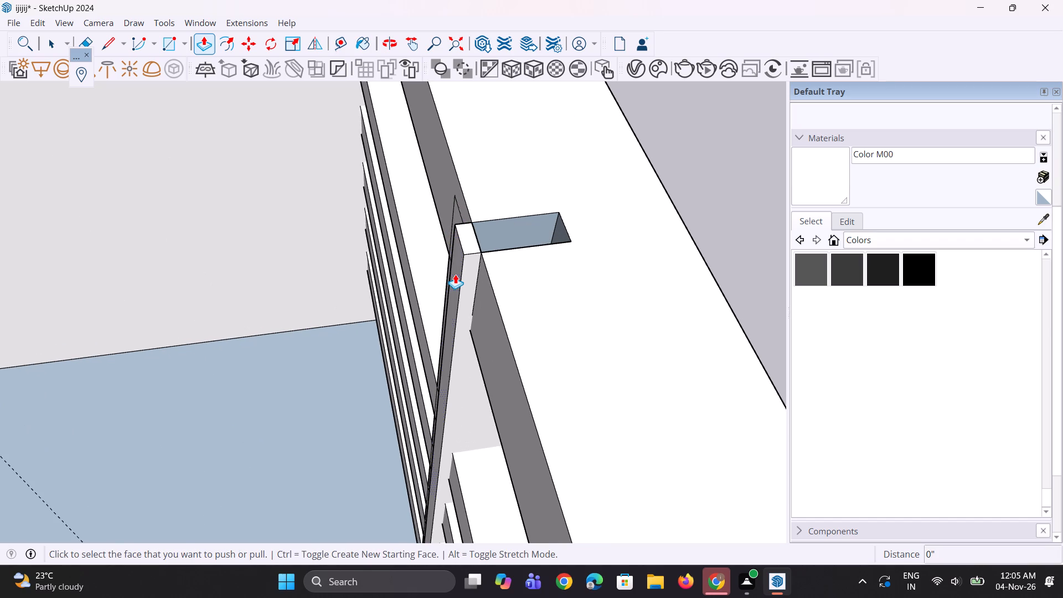
scroll(458, 278, up, 1)
double_click(458, 278)
Draw a rectangle about 7 5/8" by 5 3/4" from the rail's edge across the recess to close it over.
middle_drag(468, 293, 308, 357)
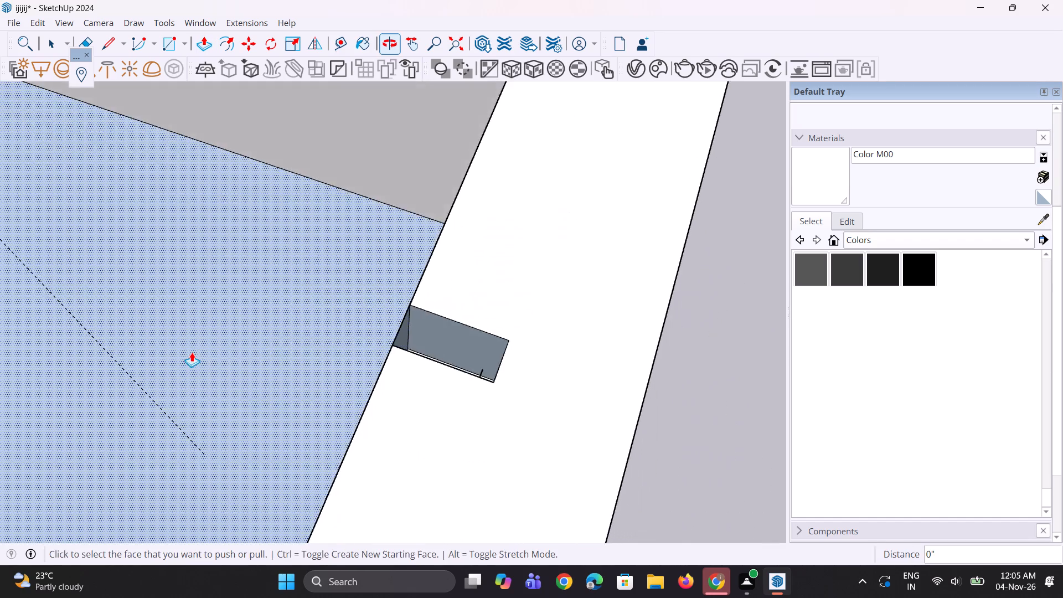
scroll(192, 352, down, 5)
middle_drag(272, 404, 222, 412)
key(r)
scroll(271, 374, up, 3)
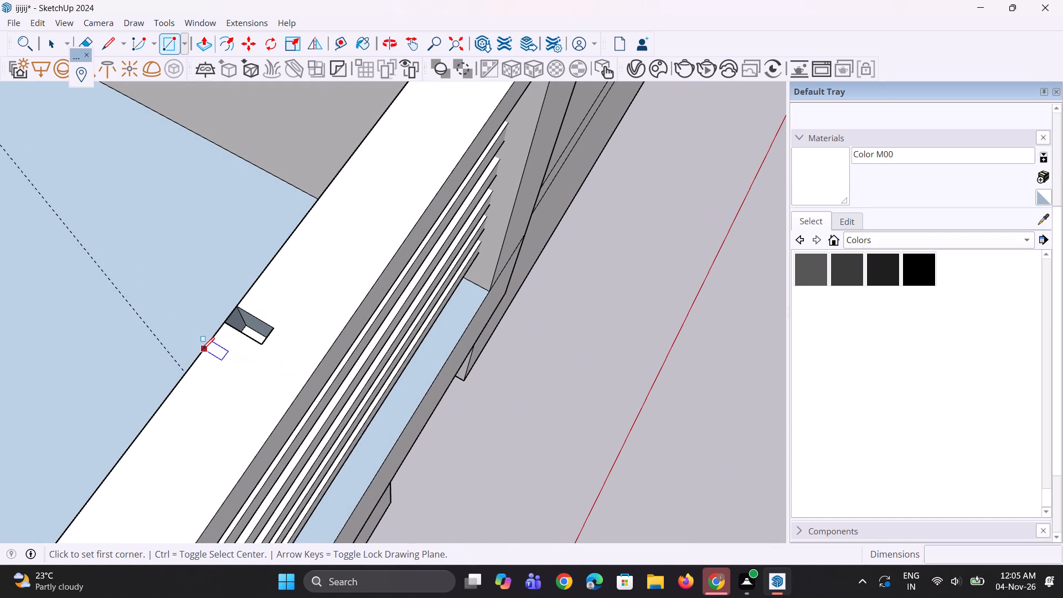
click(198, 349)
click(323, 309)
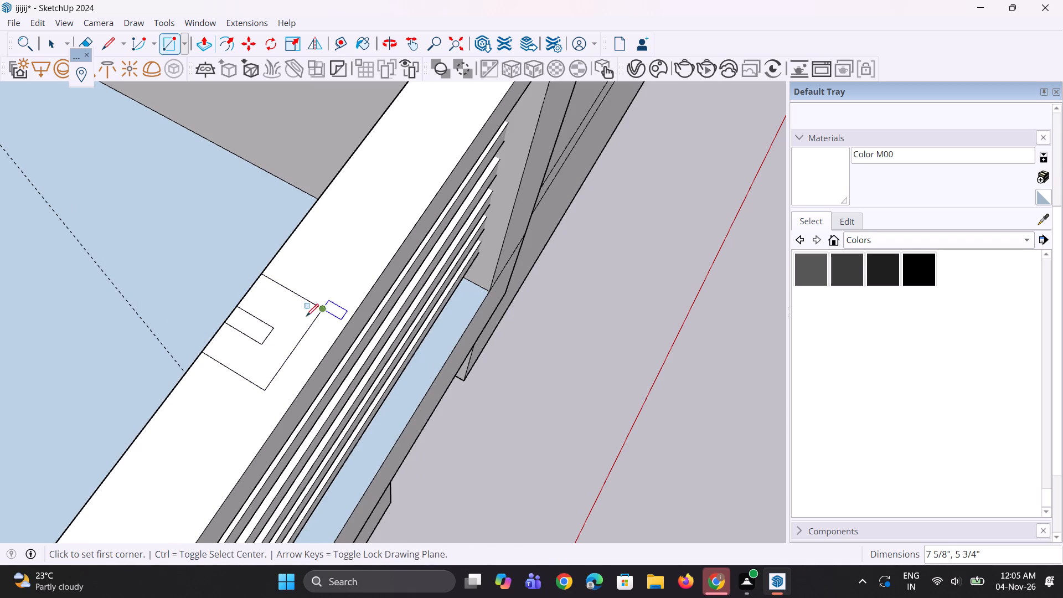
Erase the rectangle and the recess outline from the rail's top face.
key(e)
drag(297, 311, 247, 363)
drag(284, 305, 244, 352)
drag(299, 284, 272, 341)
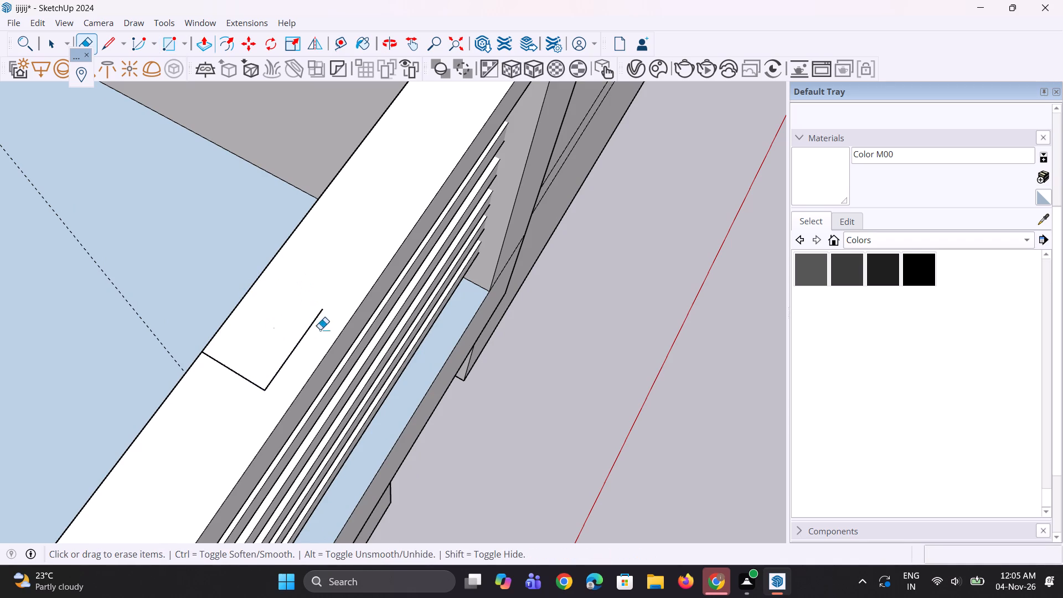
drag(320, 329, 244, 389)
Draw a rectangle from the top rail's edge around the two upright recesses near the end of the lowest railing.
middle_drag(277, 380, 111, 203)
scroll(130, 189, down, 6)
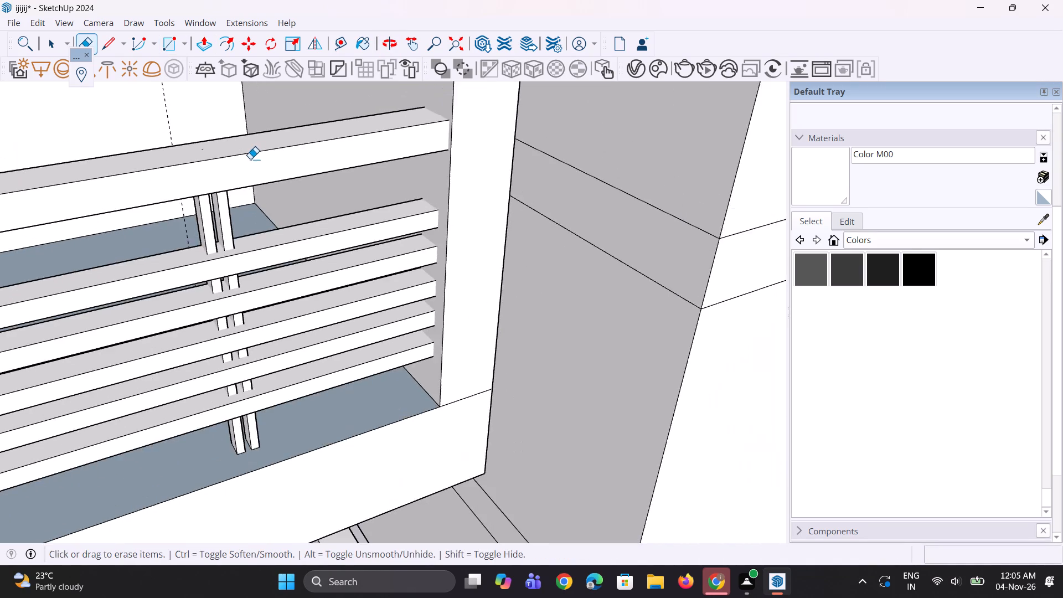
scroll(252, 158, down, 6)
scroll(339, 141, down, 12)
scroll(308, 307, up, 5)
scroll(334, 473, up, 2)
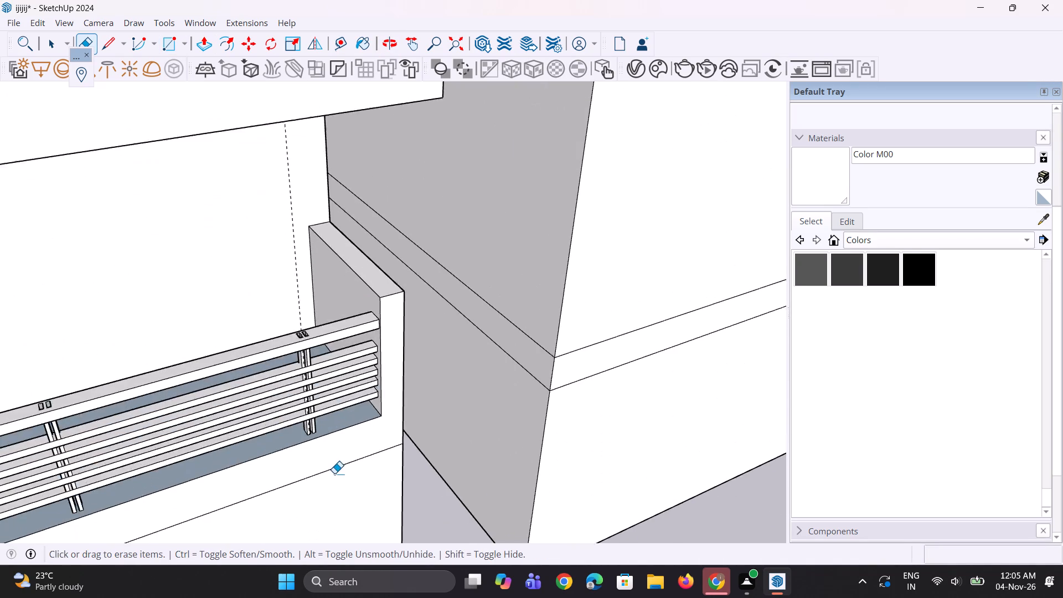
scroll(334, 473, up, 3)
scroll(254, 341, up, 5)
scroll(290, 288, up, 4)
middle_drag(296, 260, 311, 453)
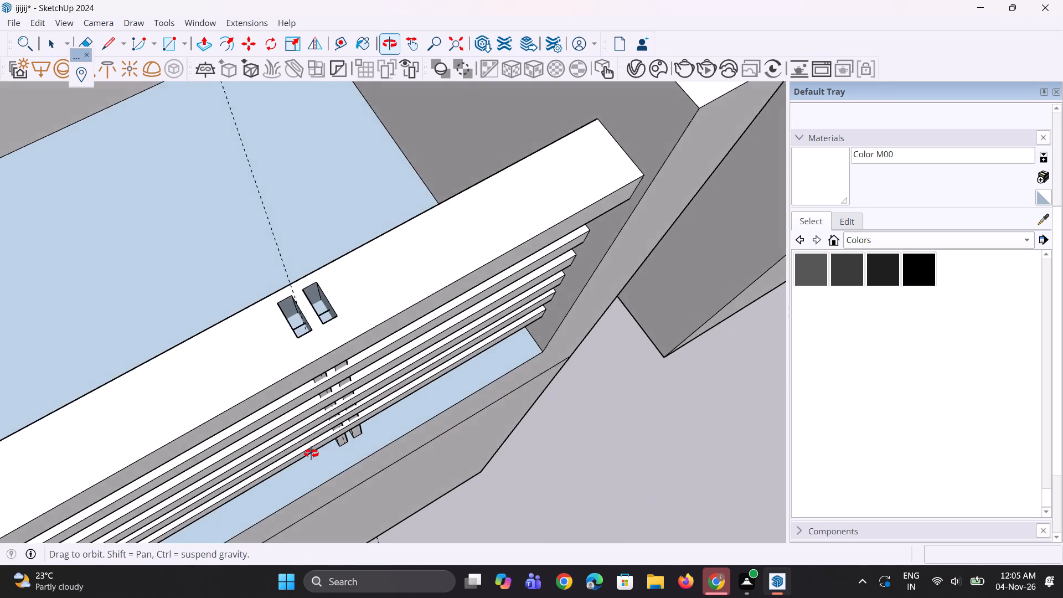
middle_drag(311, 453, 311, 447)
scroll(289, 339, up, 2)
key(r)
scroll(282, 290, up, 2)
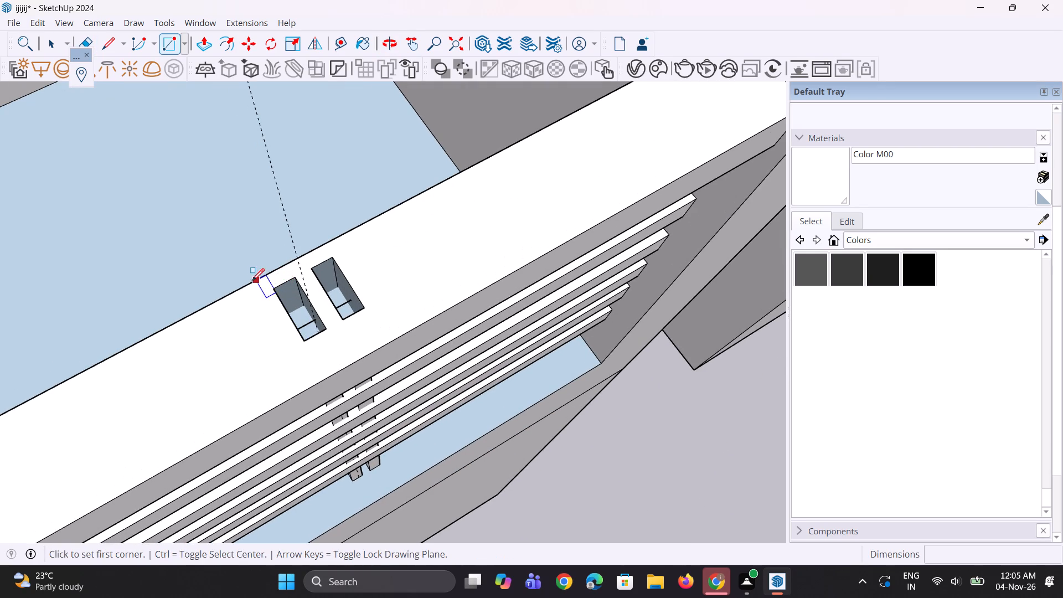
drag(247, 282, 247, 290)
click(412, 312)
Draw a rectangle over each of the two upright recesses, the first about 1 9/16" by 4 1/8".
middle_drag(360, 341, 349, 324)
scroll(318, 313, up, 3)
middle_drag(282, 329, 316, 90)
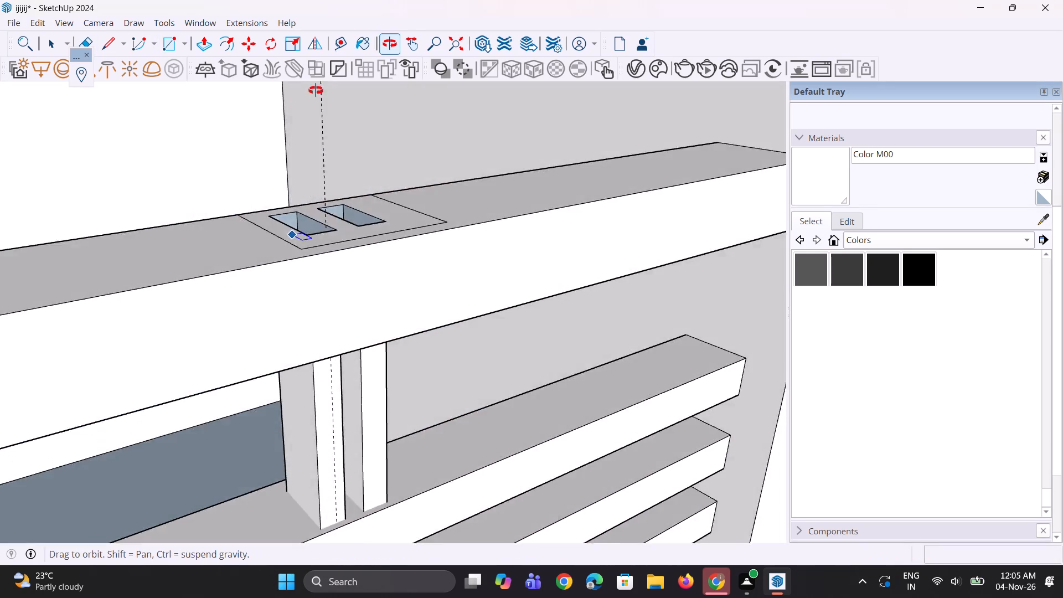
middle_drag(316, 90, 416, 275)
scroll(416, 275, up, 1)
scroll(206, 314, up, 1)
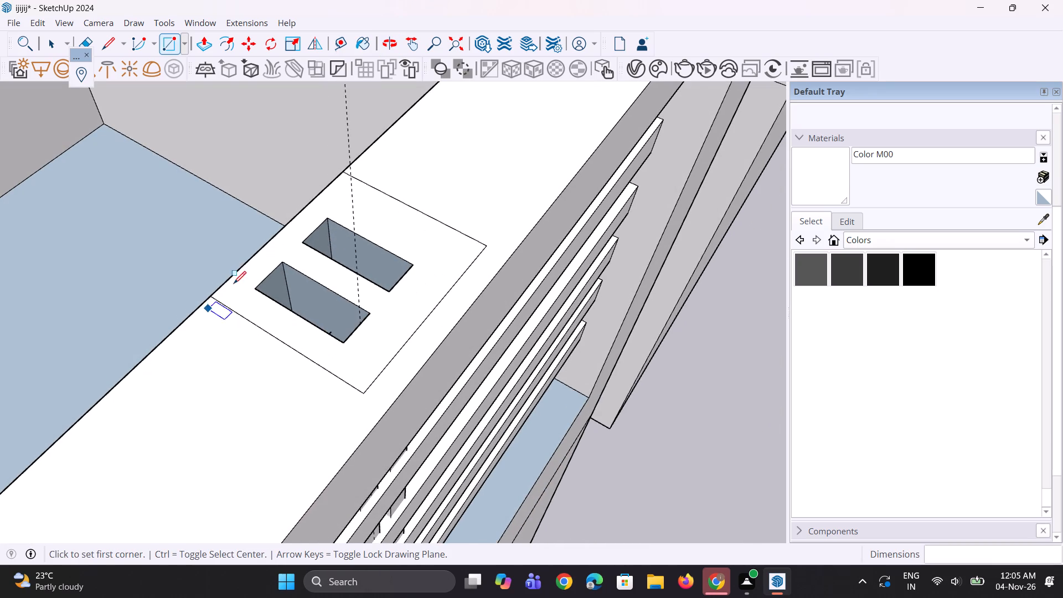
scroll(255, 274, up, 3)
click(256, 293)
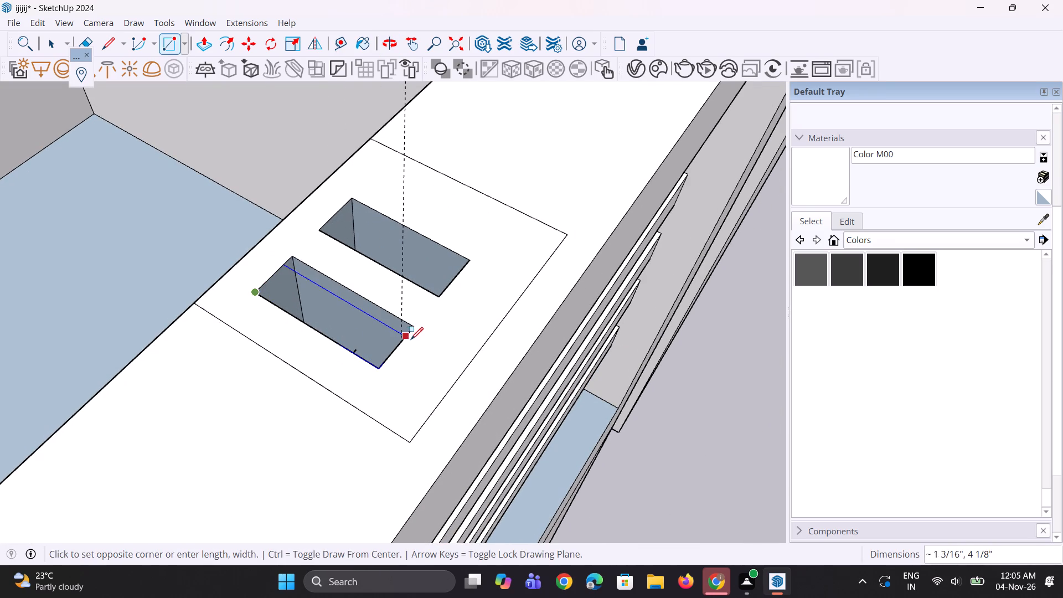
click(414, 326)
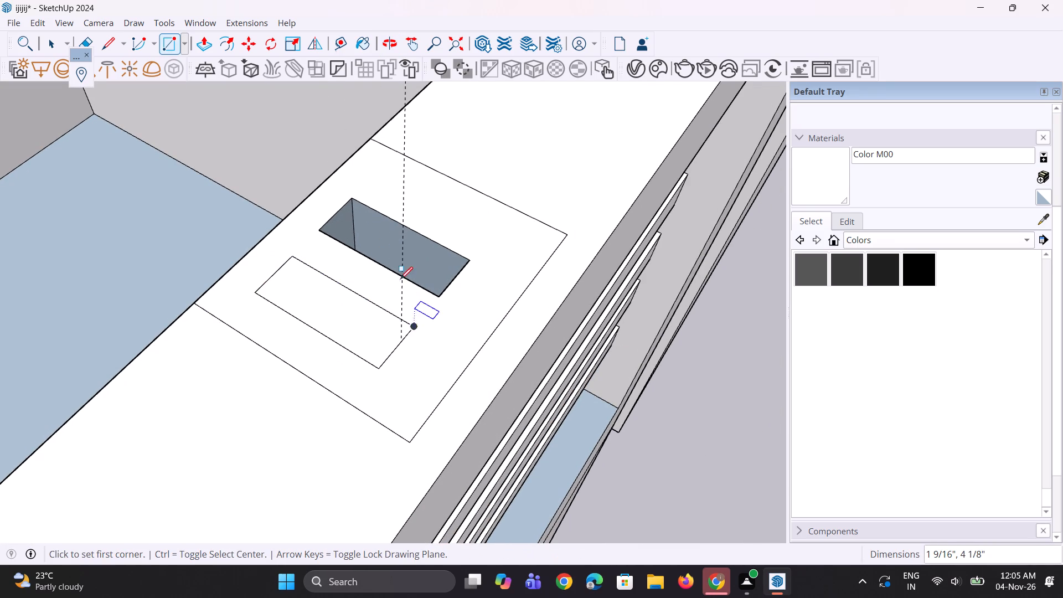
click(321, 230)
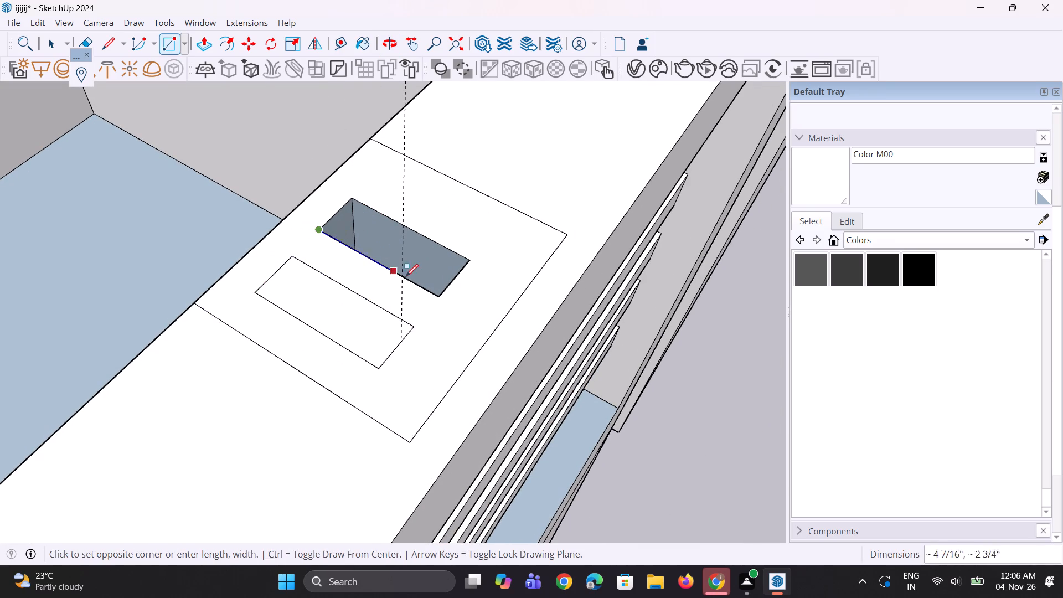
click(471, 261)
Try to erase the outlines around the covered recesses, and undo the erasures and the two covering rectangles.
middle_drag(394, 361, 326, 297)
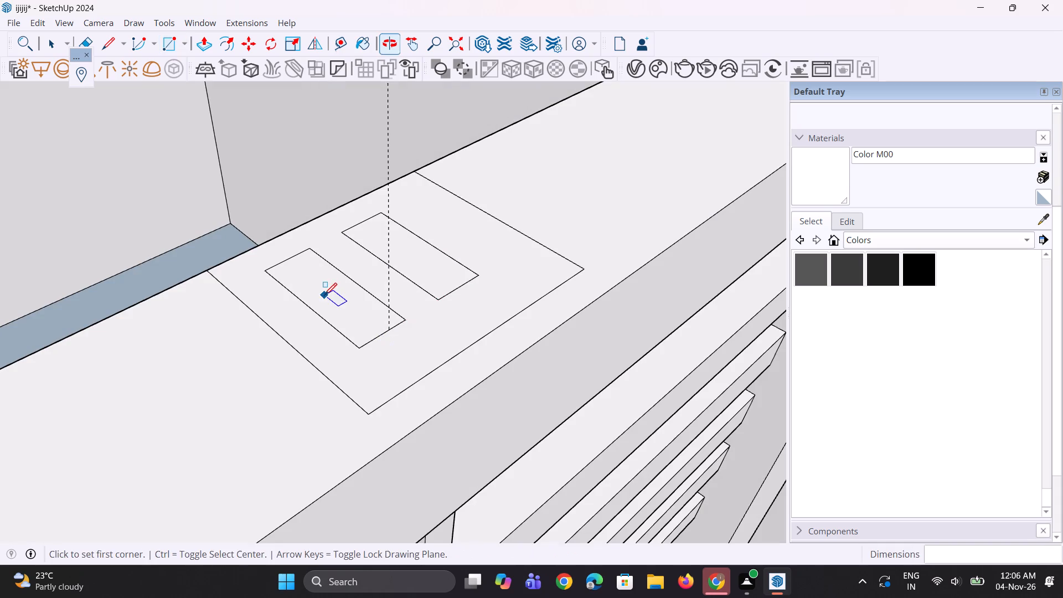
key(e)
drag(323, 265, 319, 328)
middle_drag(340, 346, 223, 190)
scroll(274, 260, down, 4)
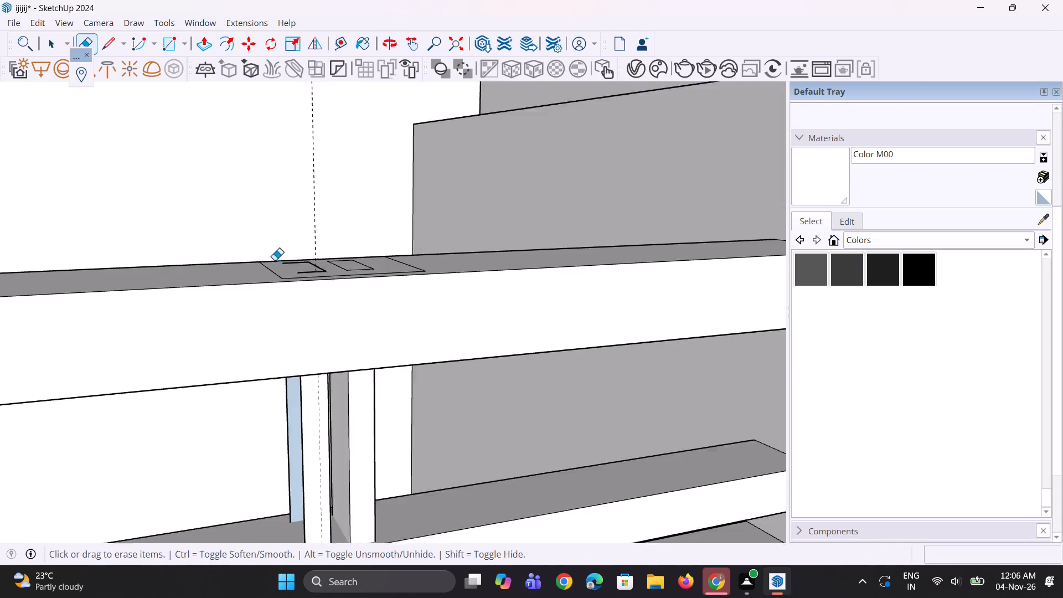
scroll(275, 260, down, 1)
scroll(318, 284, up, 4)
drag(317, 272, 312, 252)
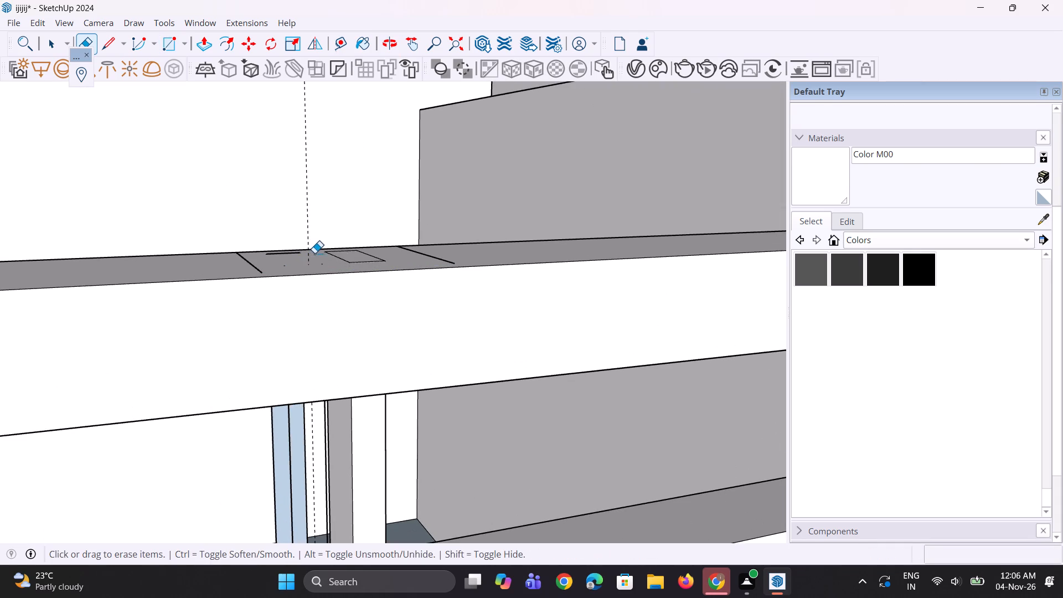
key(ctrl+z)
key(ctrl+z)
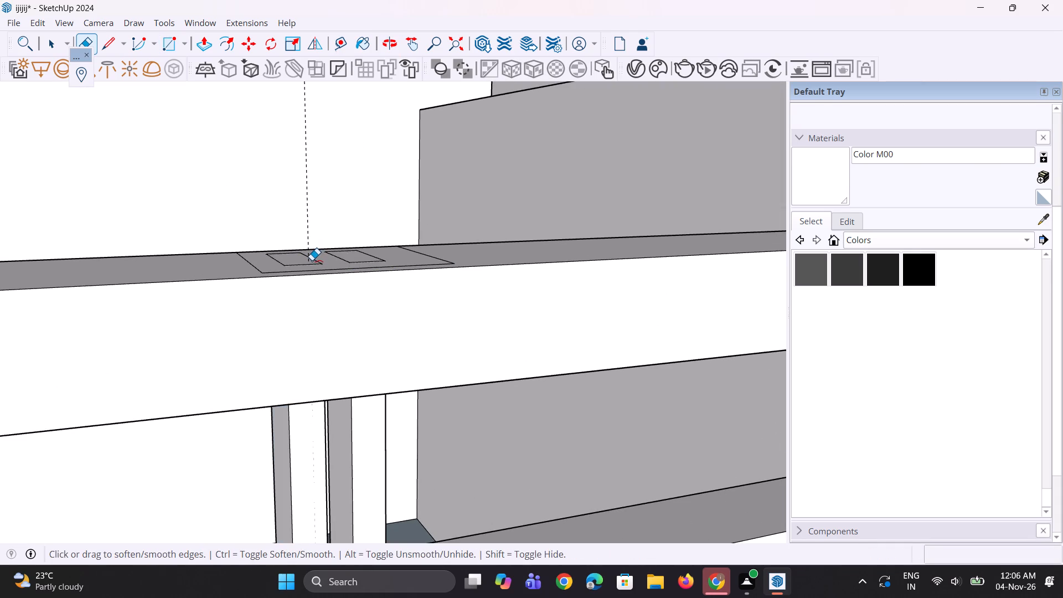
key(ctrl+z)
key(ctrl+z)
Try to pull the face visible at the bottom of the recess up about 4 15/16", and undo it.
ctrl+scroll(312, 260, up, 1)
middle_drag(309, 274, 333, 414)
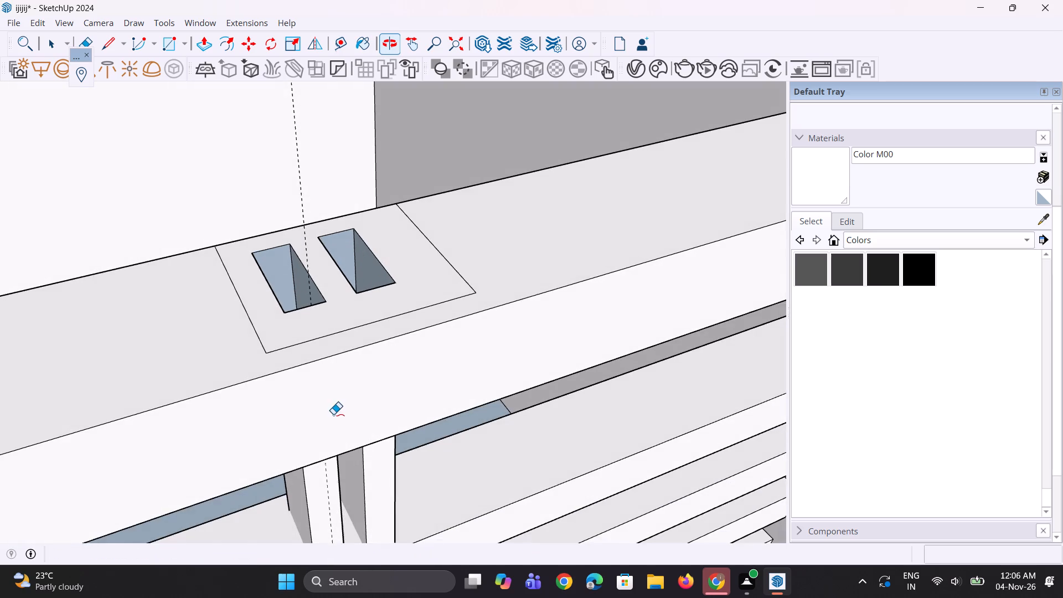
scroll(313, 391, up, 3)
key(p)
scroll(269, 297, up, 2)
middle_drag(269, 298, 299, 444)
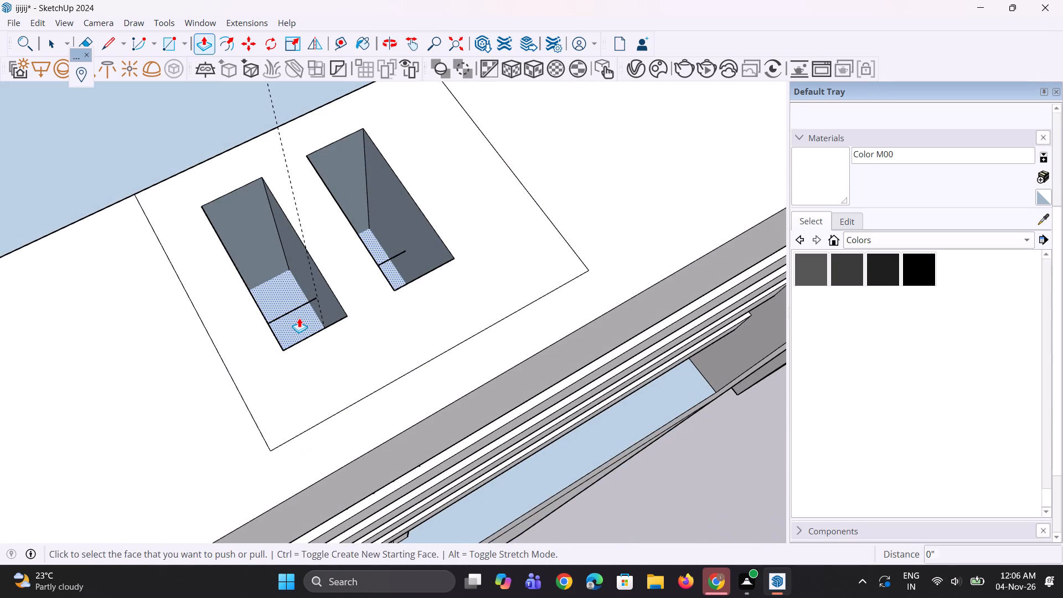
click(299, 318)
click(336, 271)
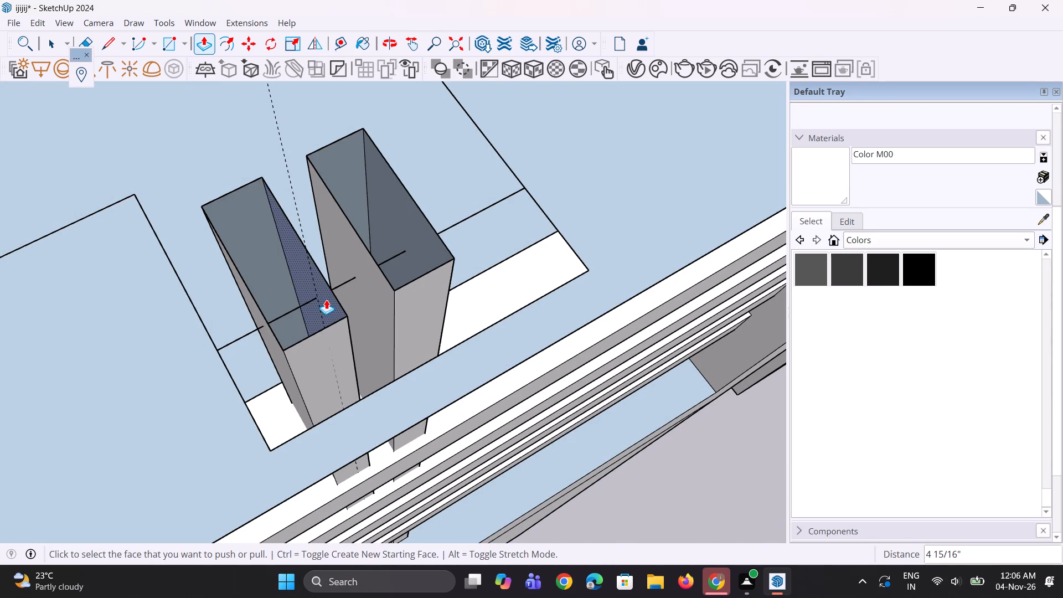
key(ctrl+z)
Erase the edge crossing the face at the bottom of the recess.
scroll(314, 300, up, 4)
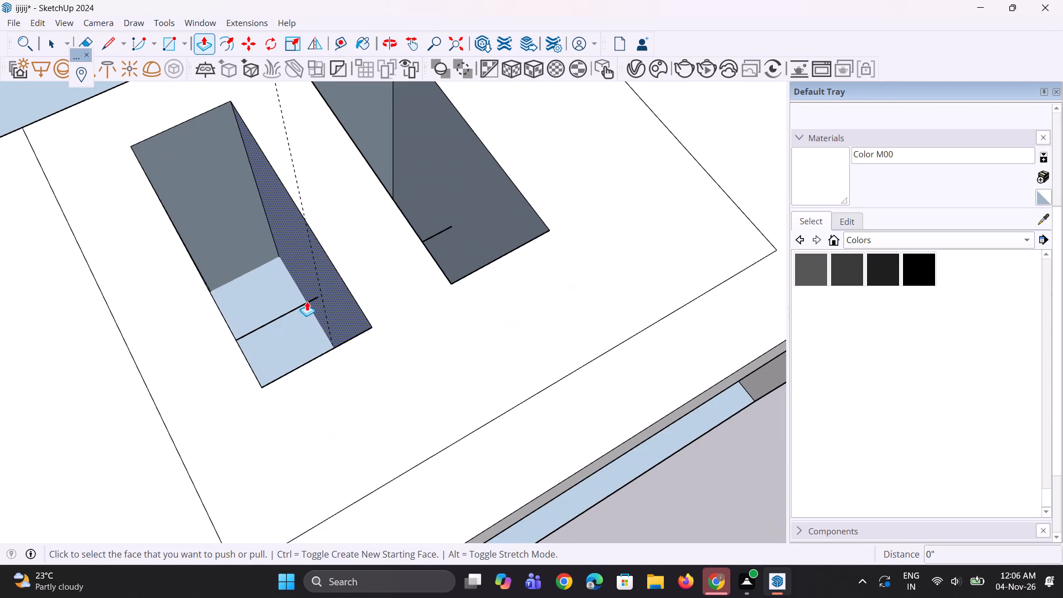
key(e)
drag(301, 302, 287, 319)
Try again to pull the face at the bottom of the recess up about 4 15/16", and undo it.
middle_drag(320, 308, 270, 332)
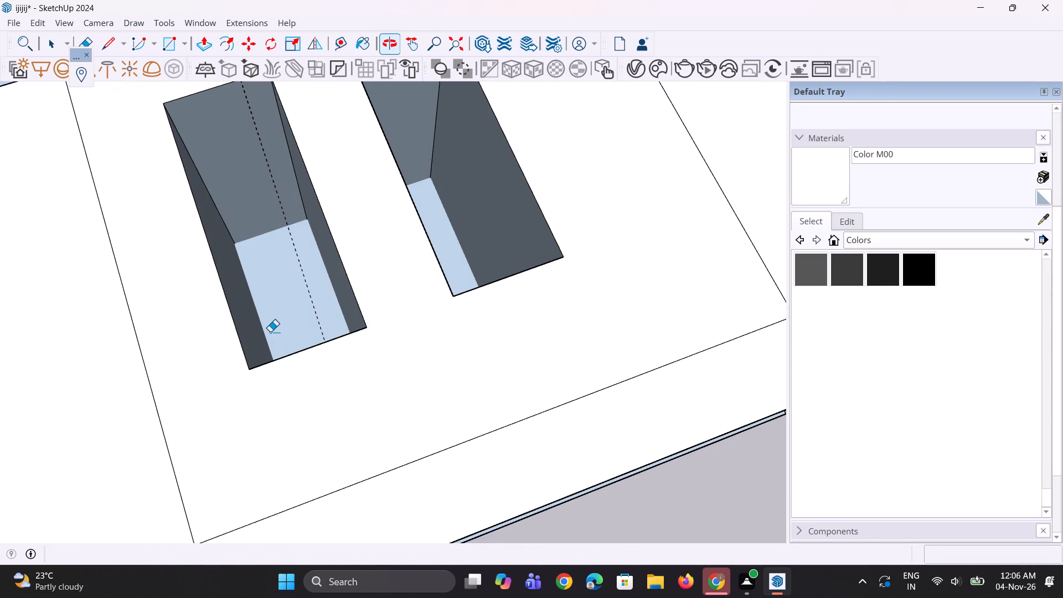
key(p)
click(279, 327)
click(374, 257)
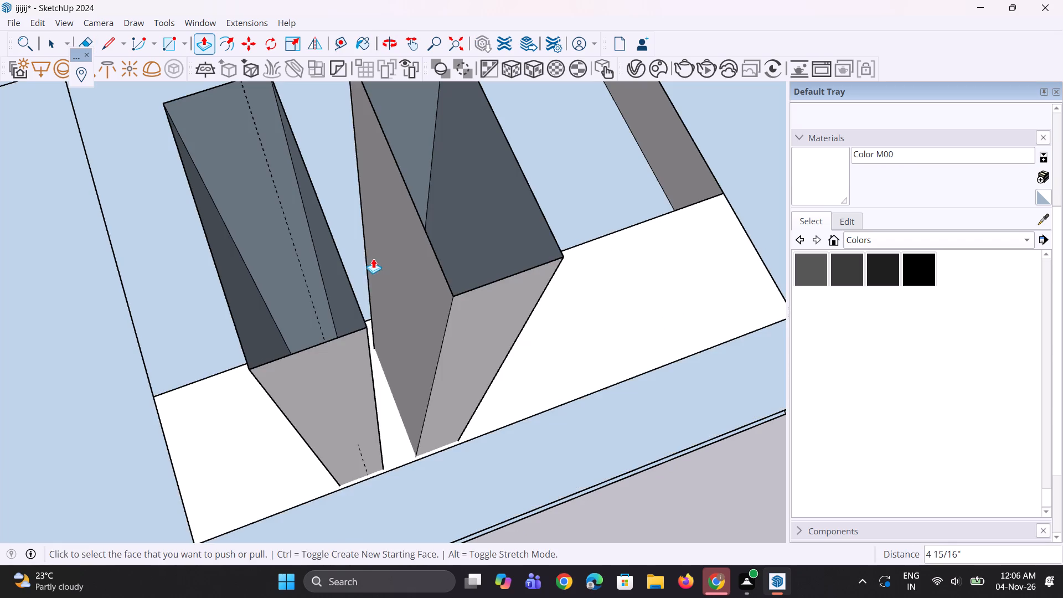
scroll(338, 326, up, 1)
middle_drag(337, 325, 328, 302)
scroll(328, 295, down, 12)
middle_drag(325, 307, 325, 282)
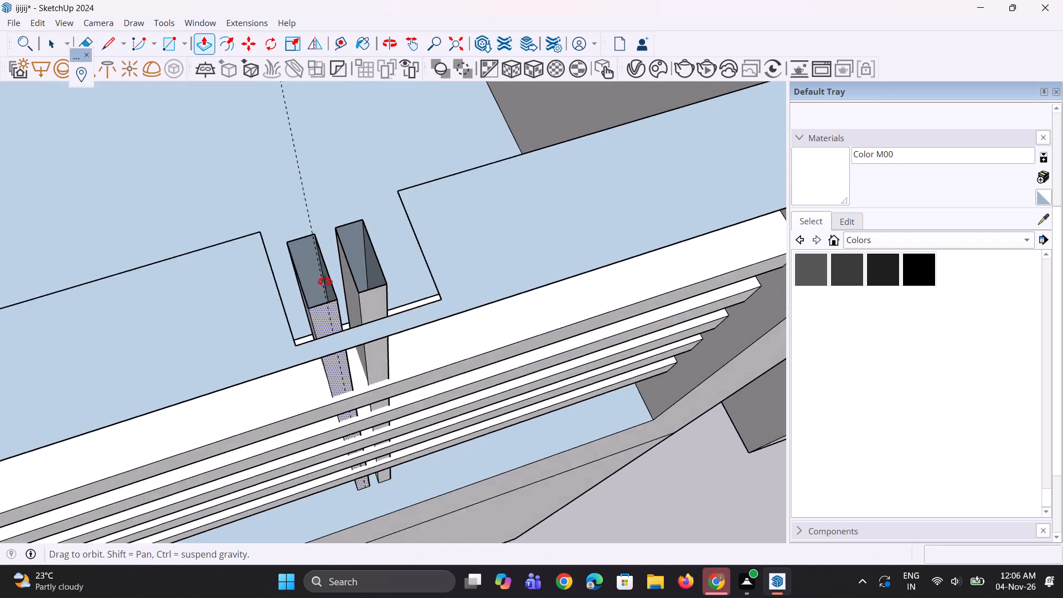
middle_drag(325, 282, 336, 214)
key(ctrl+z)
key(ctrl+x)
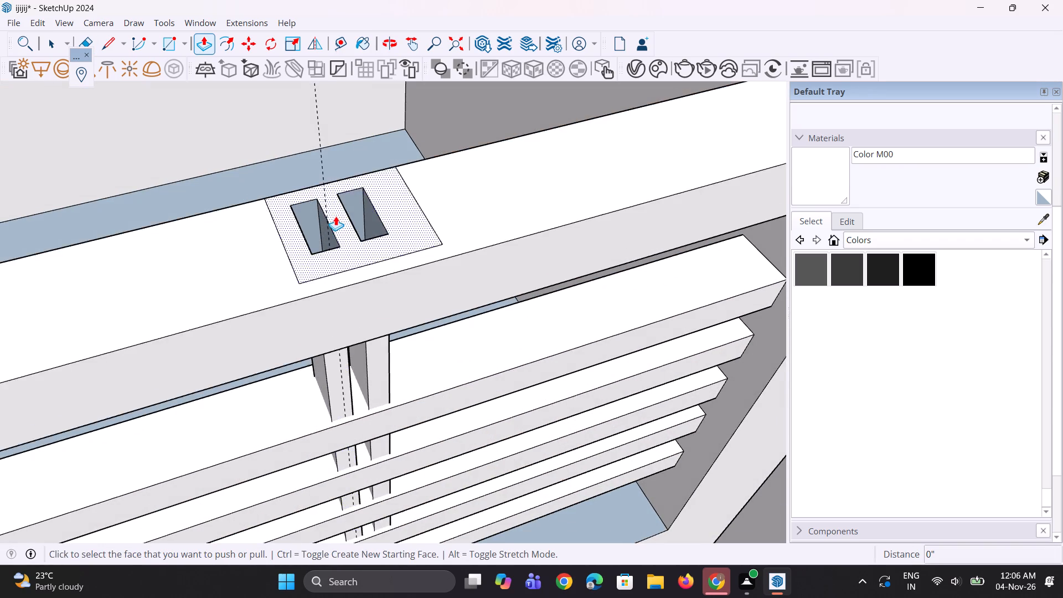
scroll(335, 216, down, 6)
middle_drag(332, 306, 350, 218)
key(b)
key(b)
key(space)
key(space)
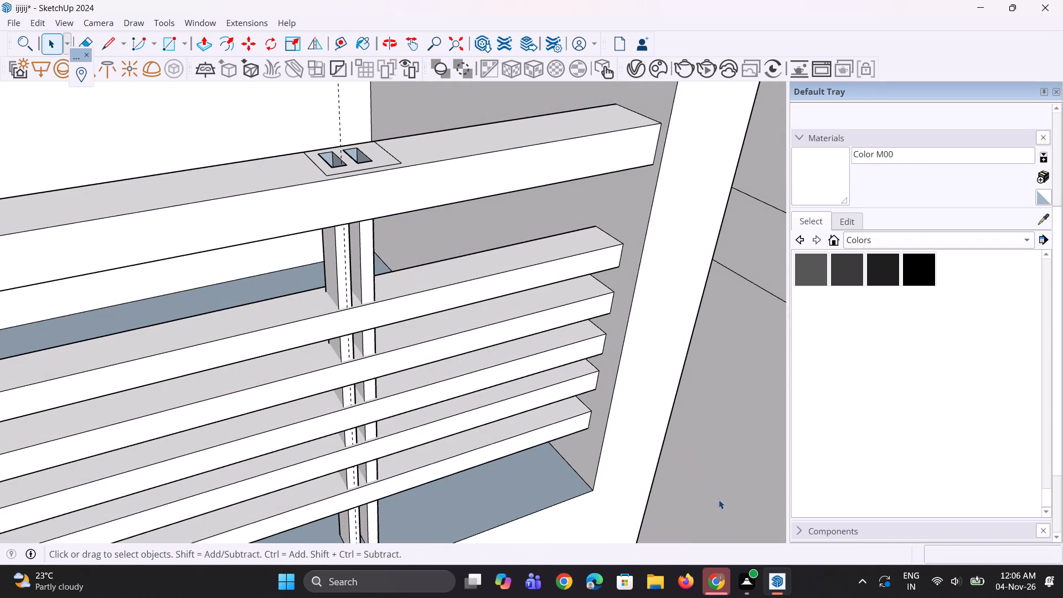
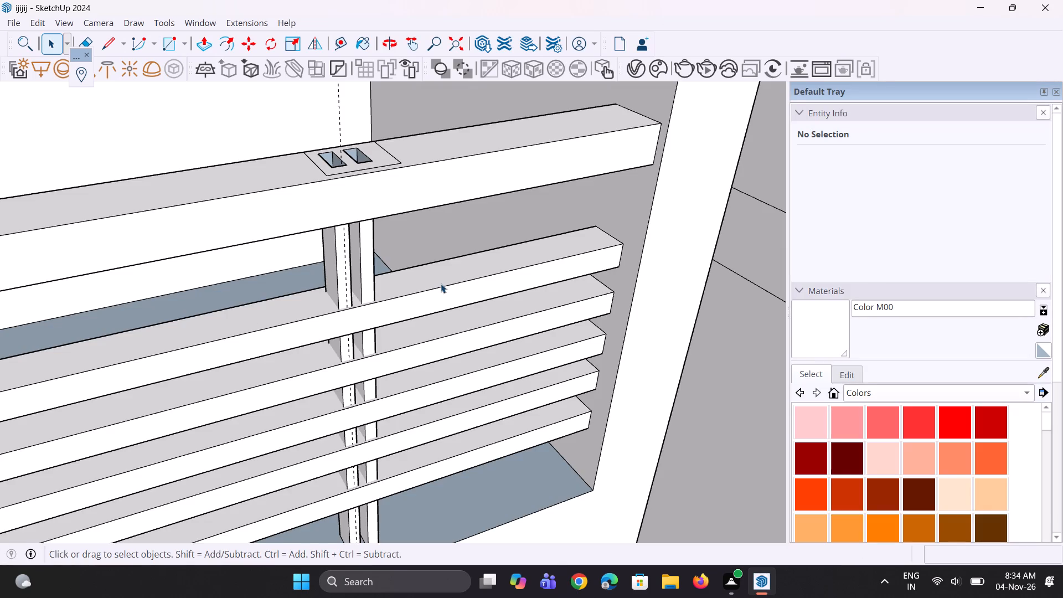
Cover the two open recesses on the top rail above the double upright nearest the end wall with 1 9/16" by 4 1/8" rectangles.
scroll(396, 254, down, 3)
middle_drag(396, 240, 395, 276)
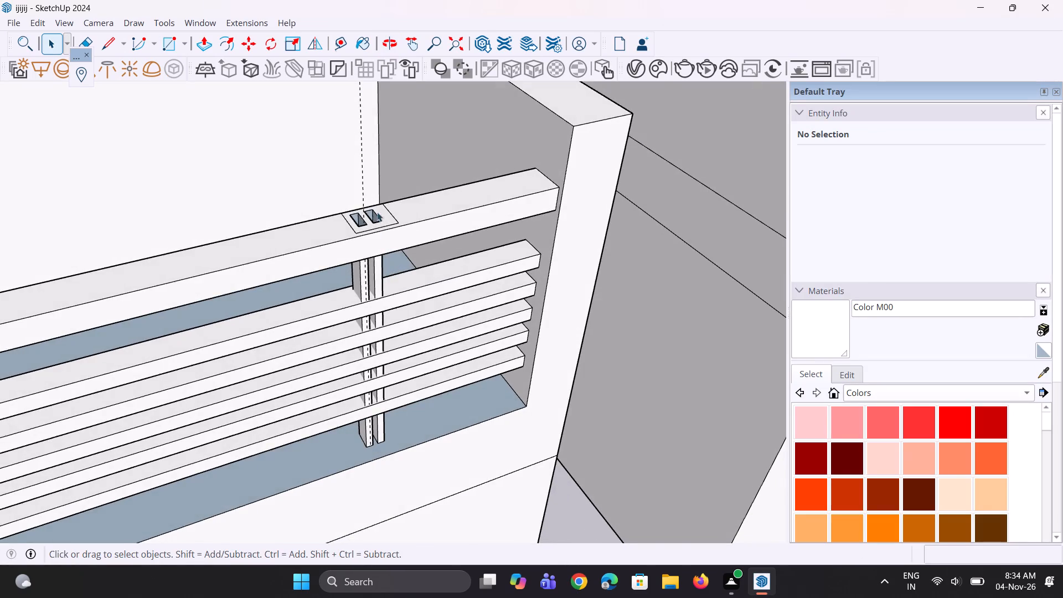
scroll(365, 196, up, 5)
middle_drag(347, 259, 371, 325)
scroll(373, 316, down, 4)
key(r)
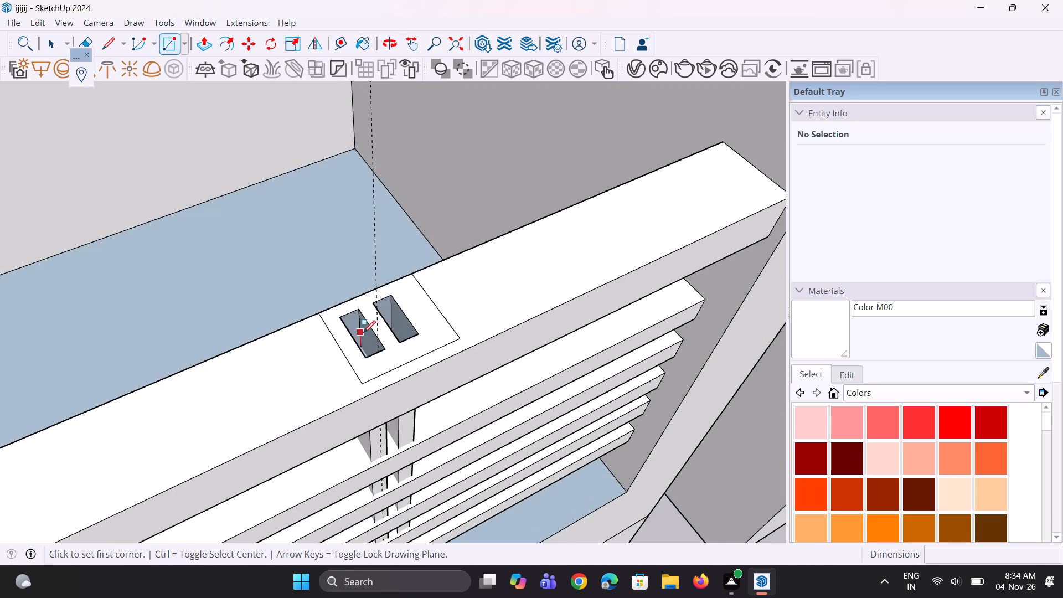
scroll(363, 333, up, 5)
drag(332, 312, 333, 317)
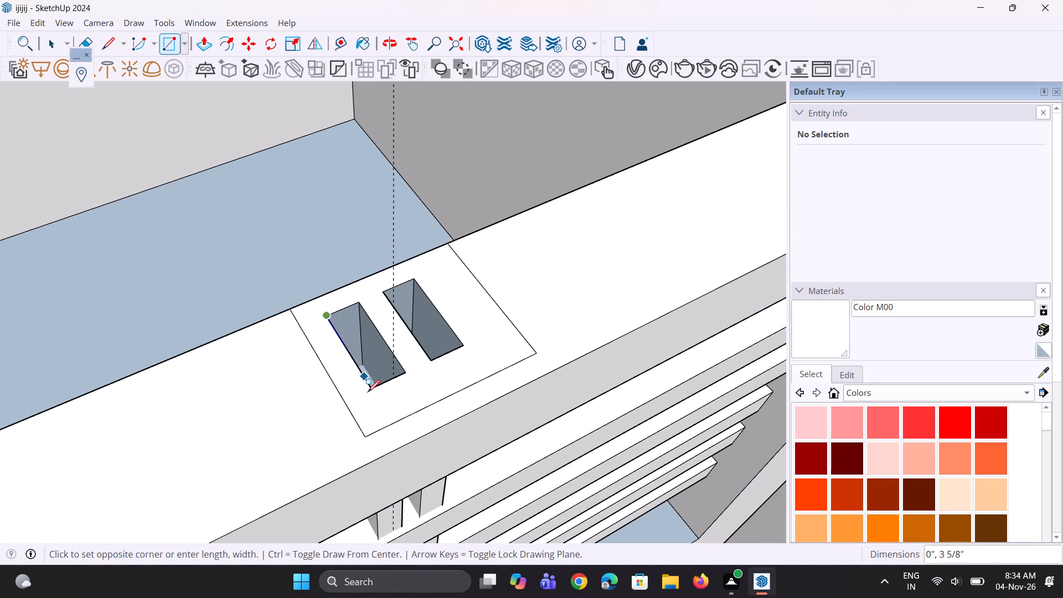
click(407, 371)
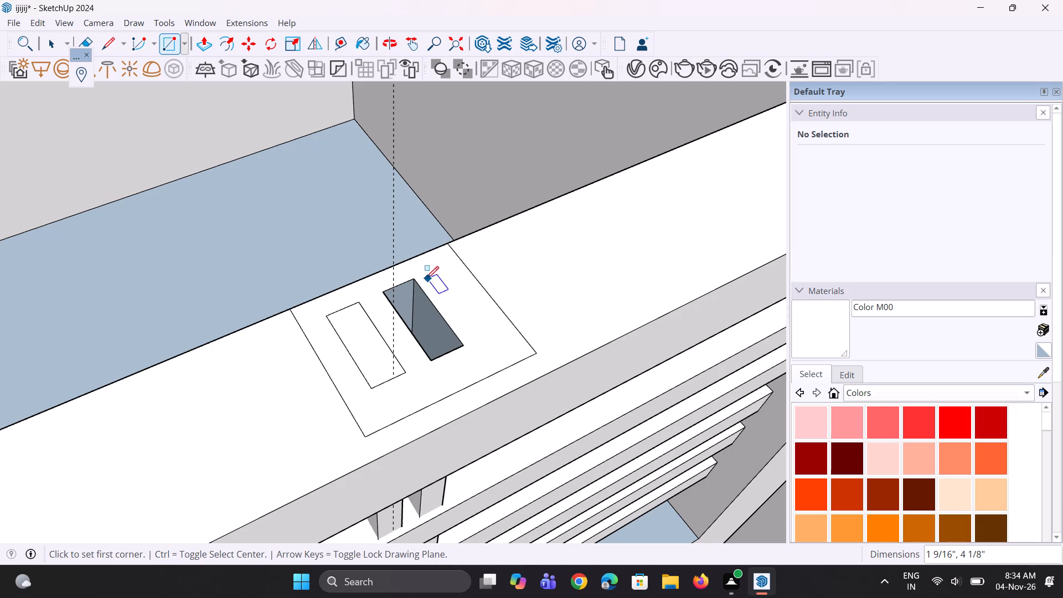
click(383, 288)
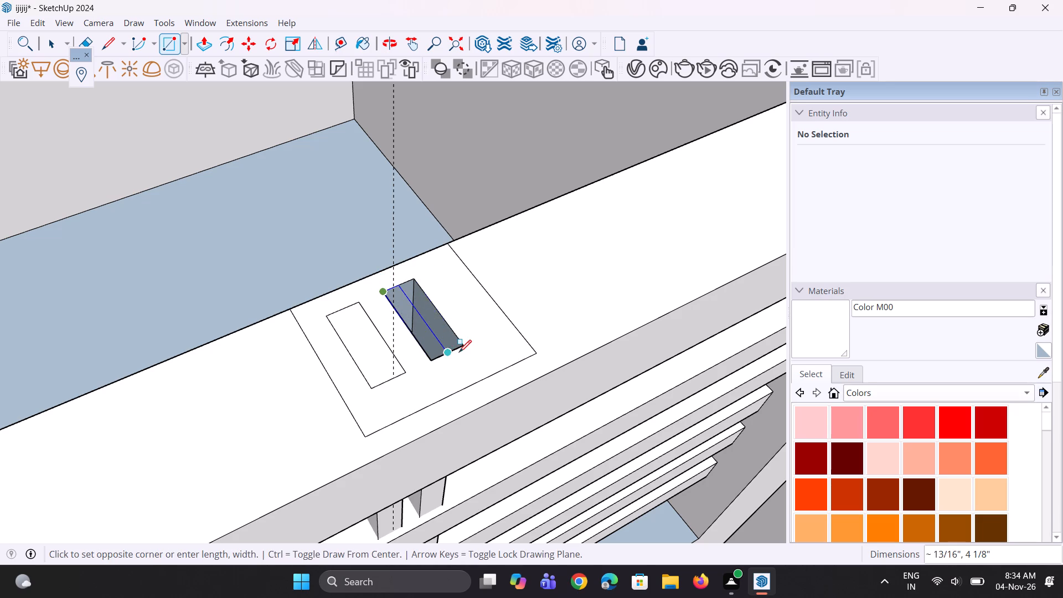
click(464, 346)
Cover the two open recesses above the neighbouring double upright on the same top rail with 1 9/16" by 4 1/8" rectangles.
scroll(469, 258, down, 6)
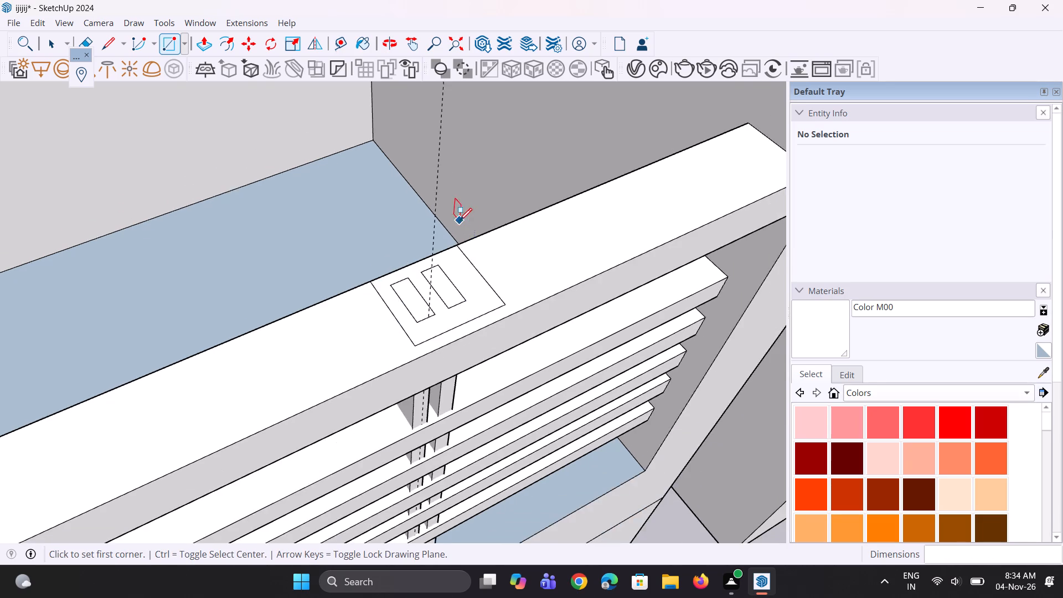
scroll(460, 220, down, 6)
scroll(425, 166, down, 12)
scroll(167, 283, up, 9)
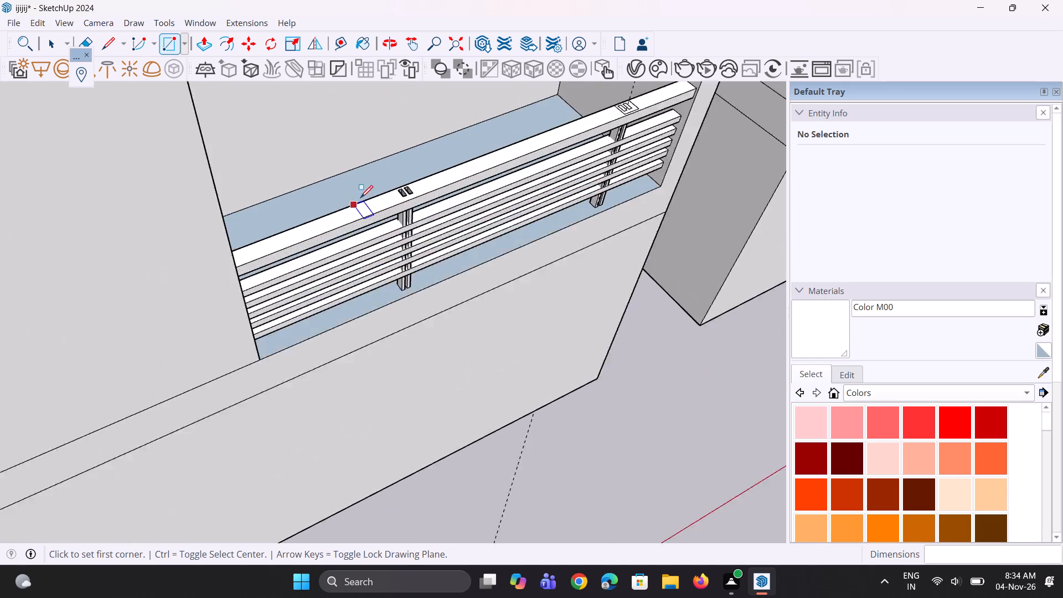
scroll(360, 198, up, 2)
scroll(426, 168, up, 11)
scroll(390, 221, up, 7)
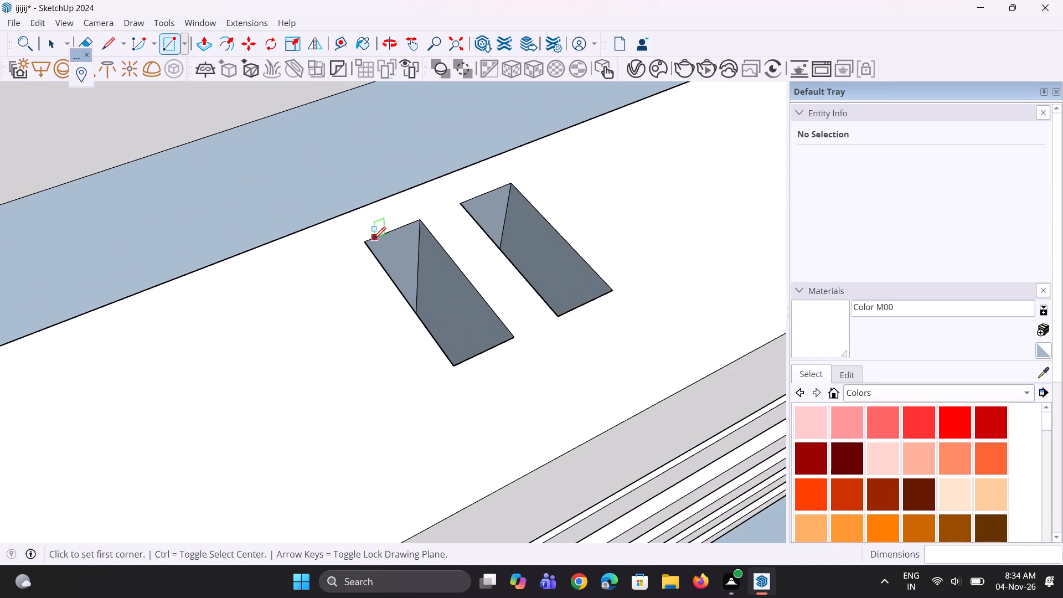
click(371, 241)
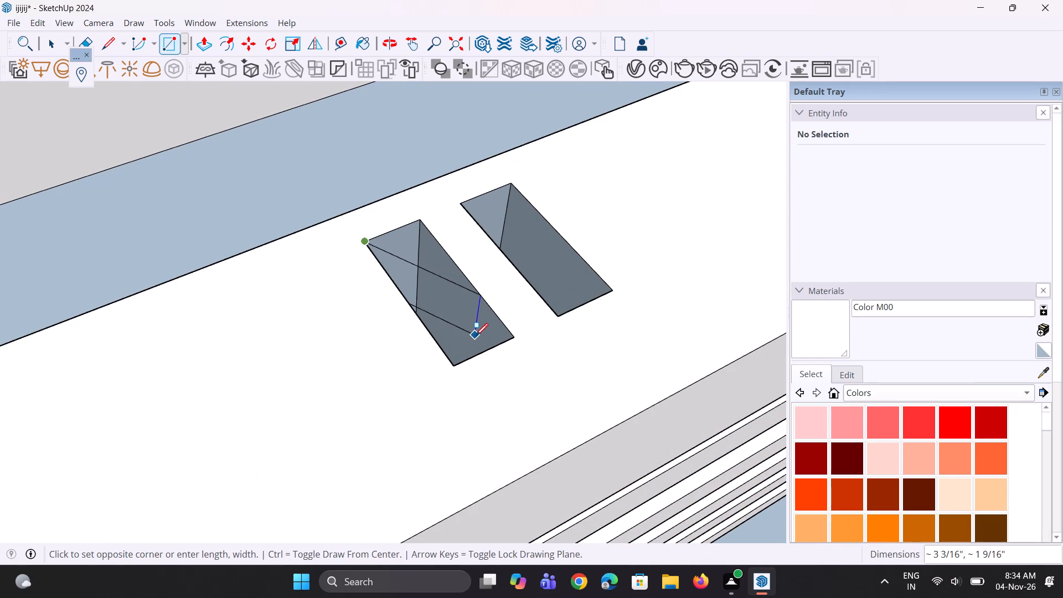
click(513, 341)
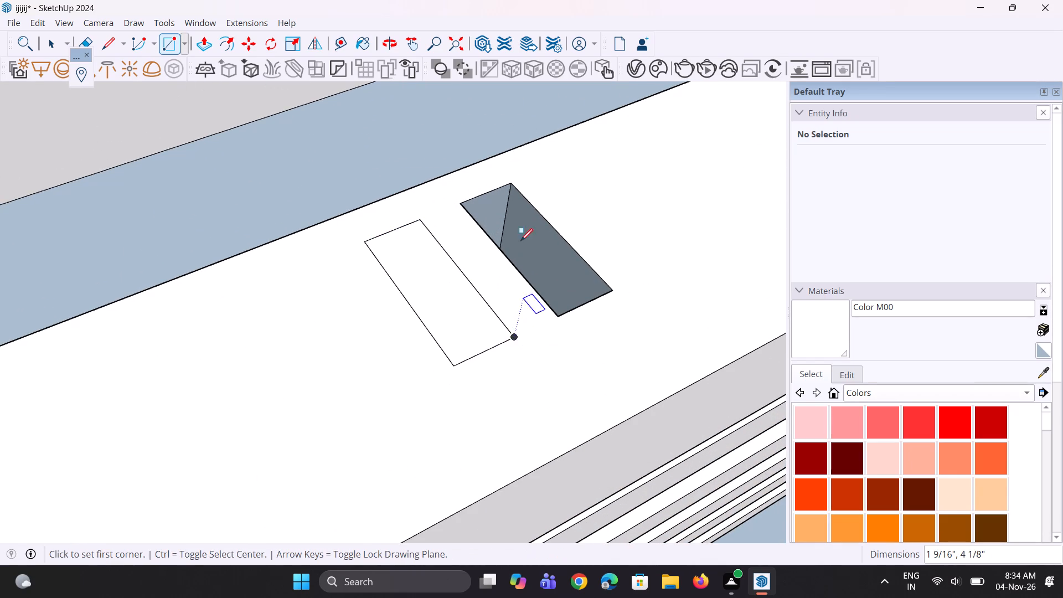
click(467, 198)
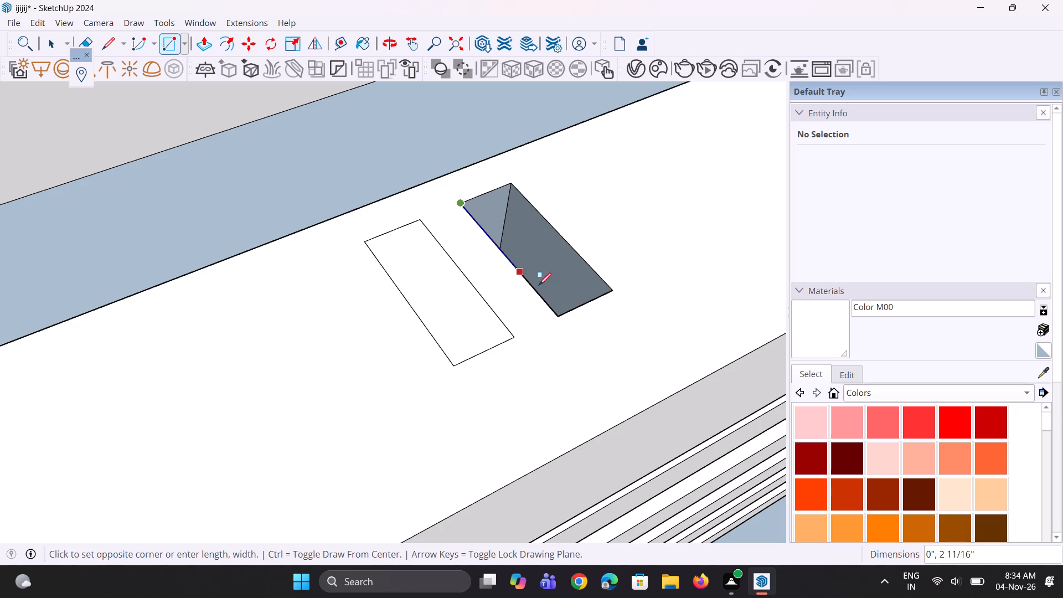
click(612, 296)
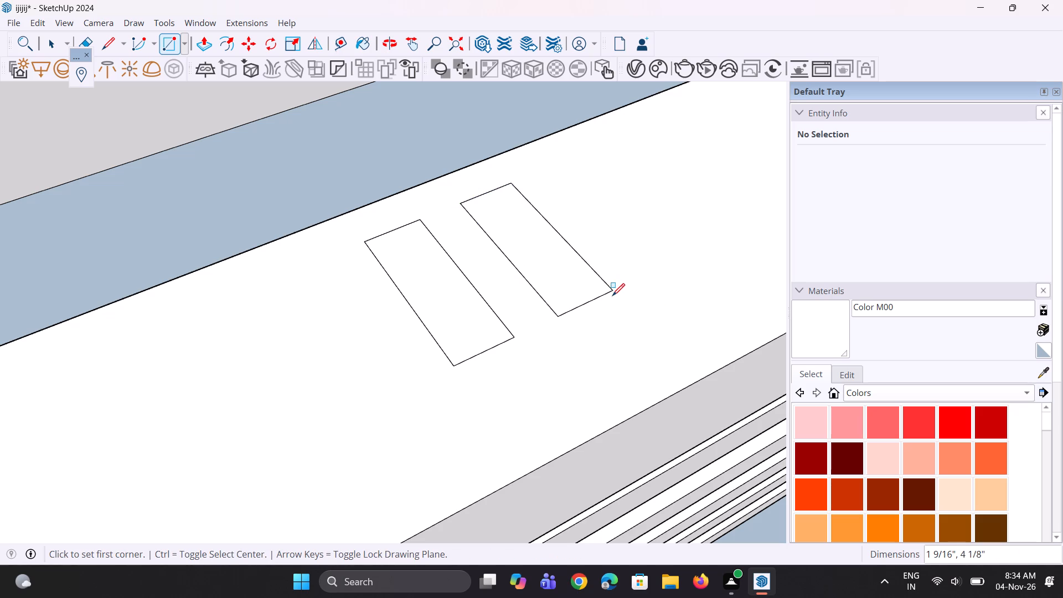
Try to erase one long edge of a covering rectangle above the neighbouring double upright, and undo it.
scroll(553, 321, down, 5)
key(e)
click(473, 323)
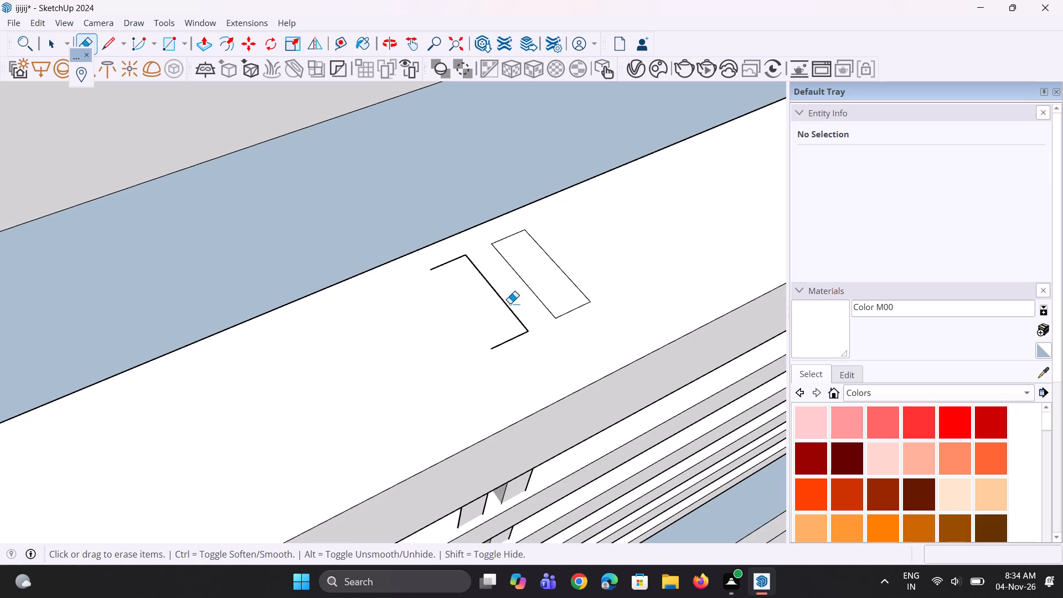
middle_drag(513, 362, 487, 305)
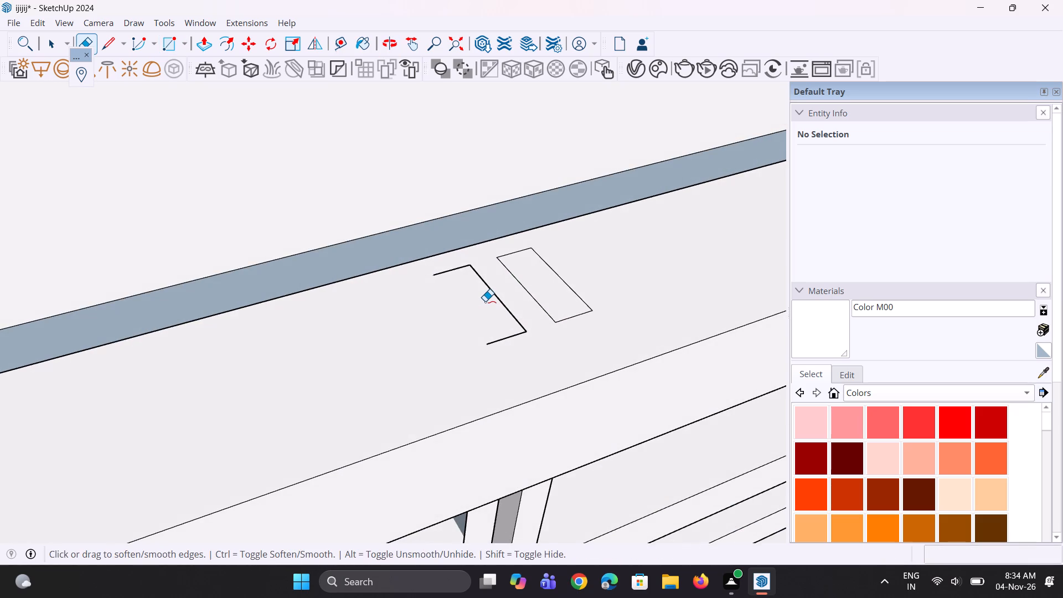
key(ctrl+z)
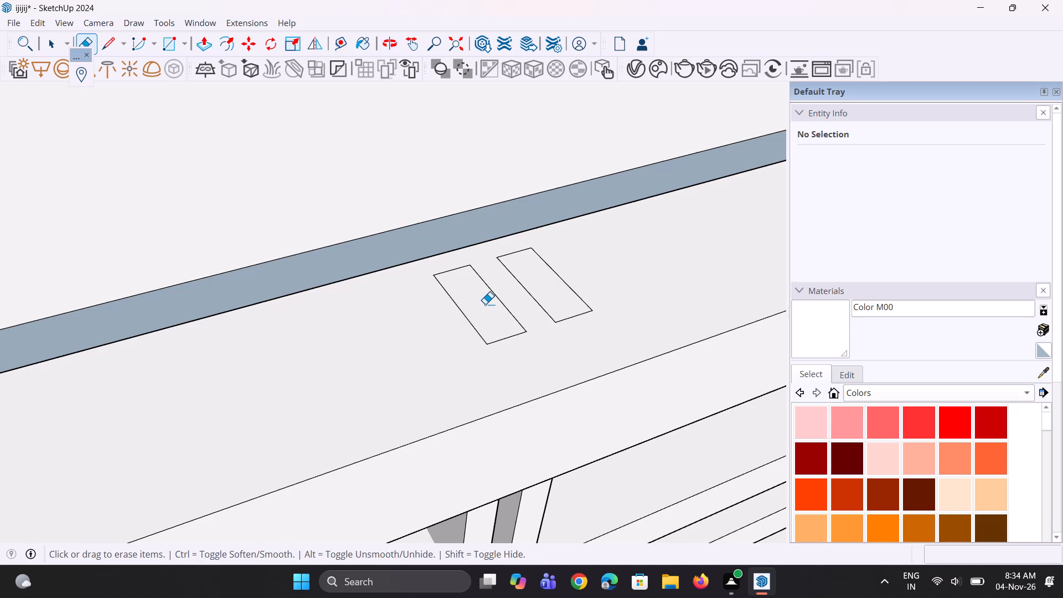
Push both covering rectangles above the neighbouring double upright down about 4" with Push/Pull, keeping their starting faces on the rail.
key(p)
scroll(485, 305, up, 3)
click(485, 305)
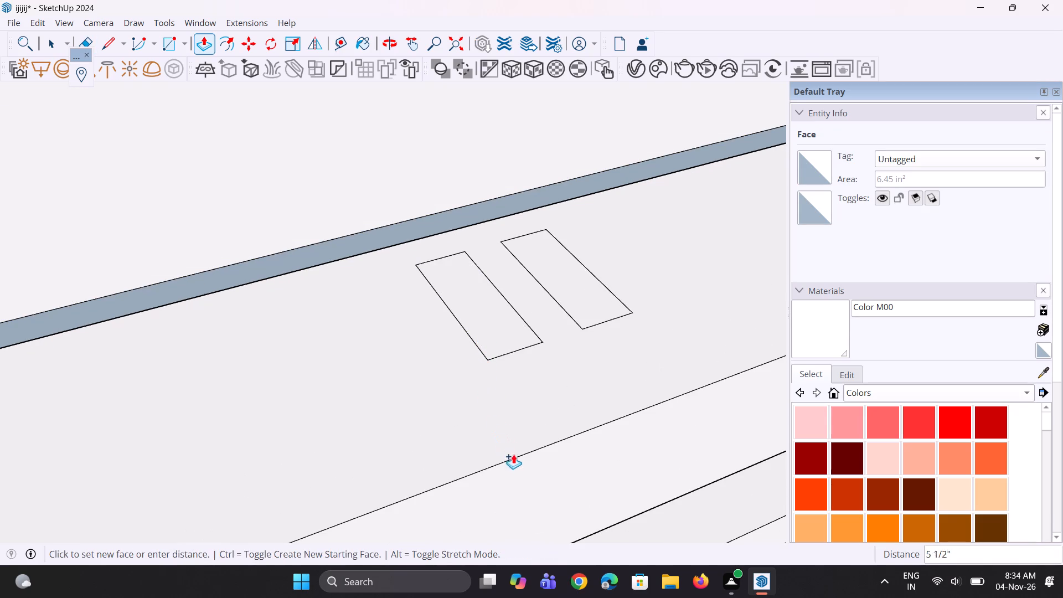
middle_drag(520, 409, 486, 271)
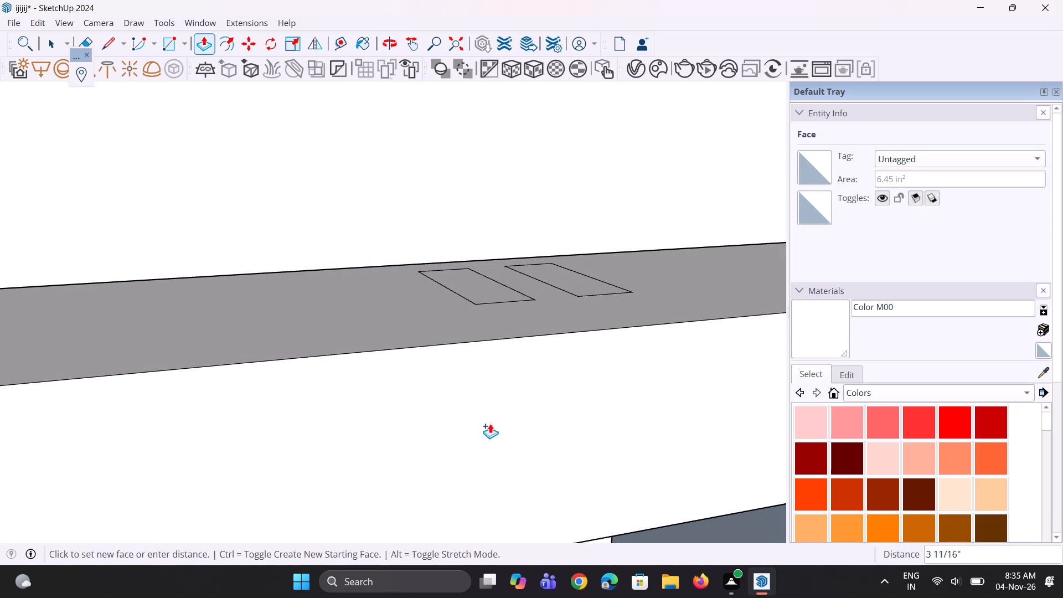
click(495, 441)
scroll(570, 266, up, 3)
click(570, 277)
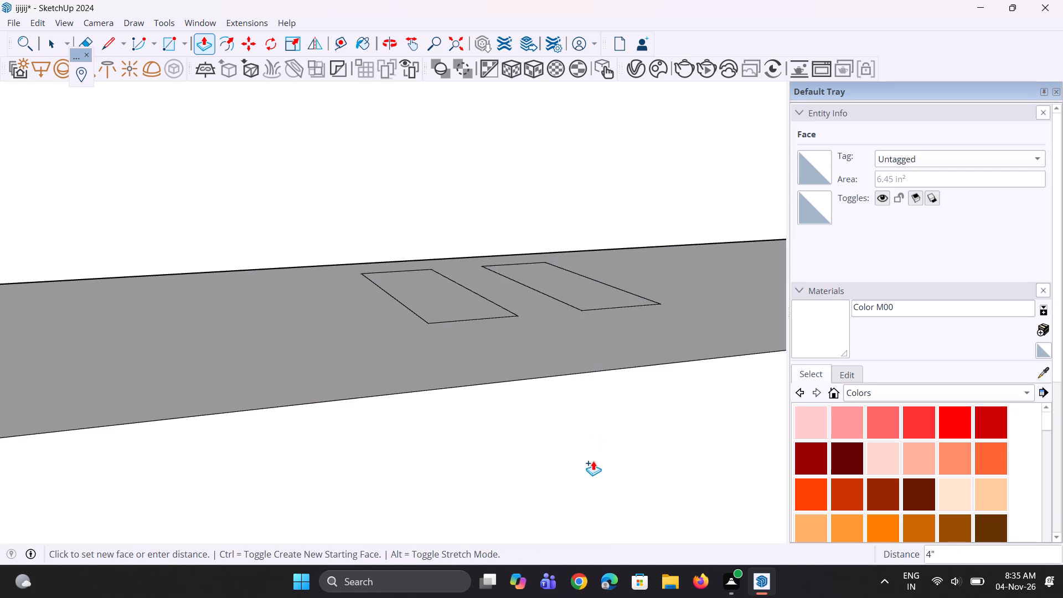
click(593, 461)
Erase the outlines of the two covering rectangles on the top rail above the neighbouring double upright.
scroll(485, 260, down, 6)
scroll(491, 205, down, 6)
middle_drag(487, 218, 479, 307)
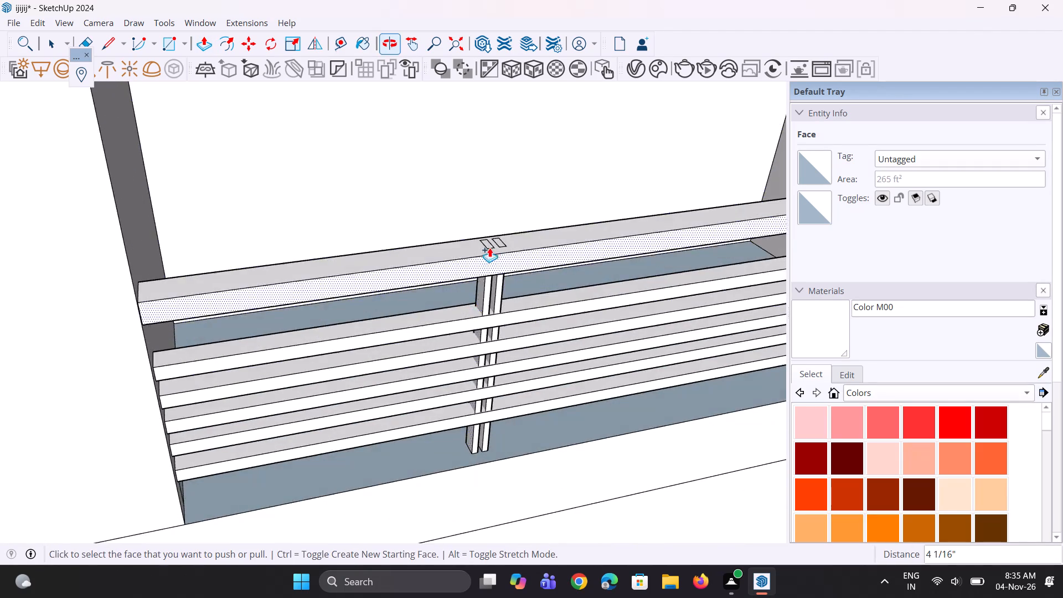
scroll(500, 221, up, 5)
key(e)
scroll(488, 264, up, 3)
drag(473, 294, 458, 298)
drag(458, 298, 442, 307)
scroll(455, 285, up, 3)
drag(452, 269, 424, 283)
click(462, 336)
drag(464, 337, 466, 325)
drag(483, 312, 509, 306)
drag(515, 304, 540, 298)
drag(503, 265, 503, 272)
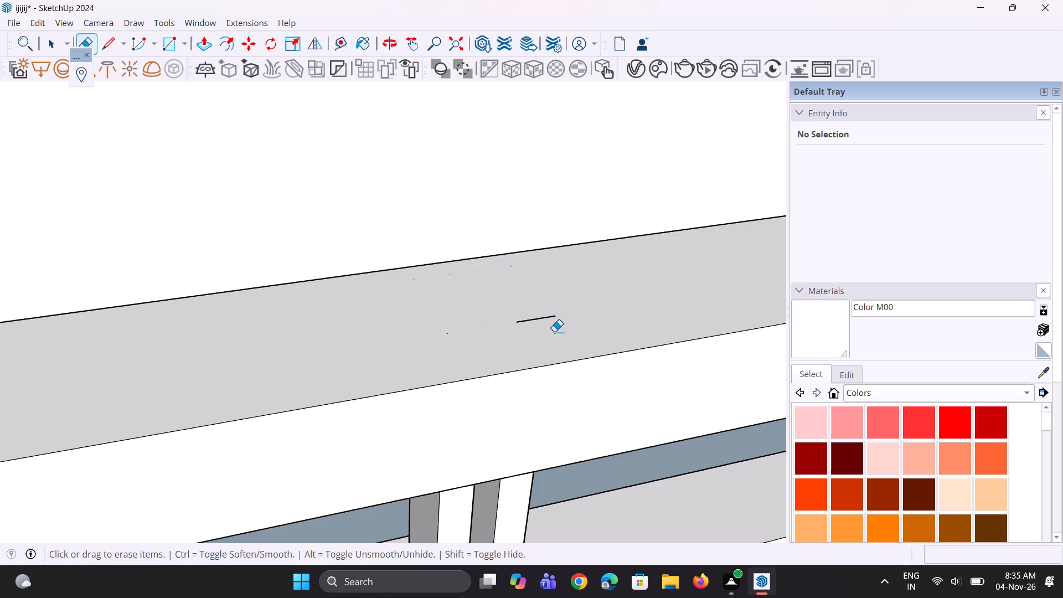
drag(549, 326, 541, 317)
Push both covering rectangles above the double upright nearest the end wall down 4 15/16" to the rail's underside, keeping their starting faces.
scroll(344, 302, down, 11)
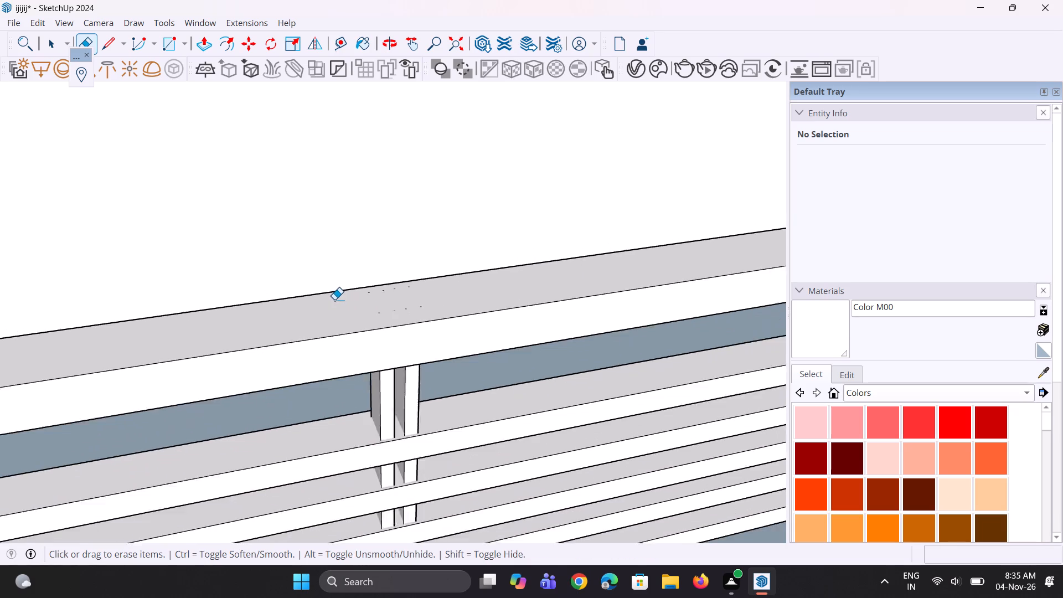
scroll(334, 300, down, 12)
scroll(710, 203, up, 5)
scroll(603, 329, up, 4)
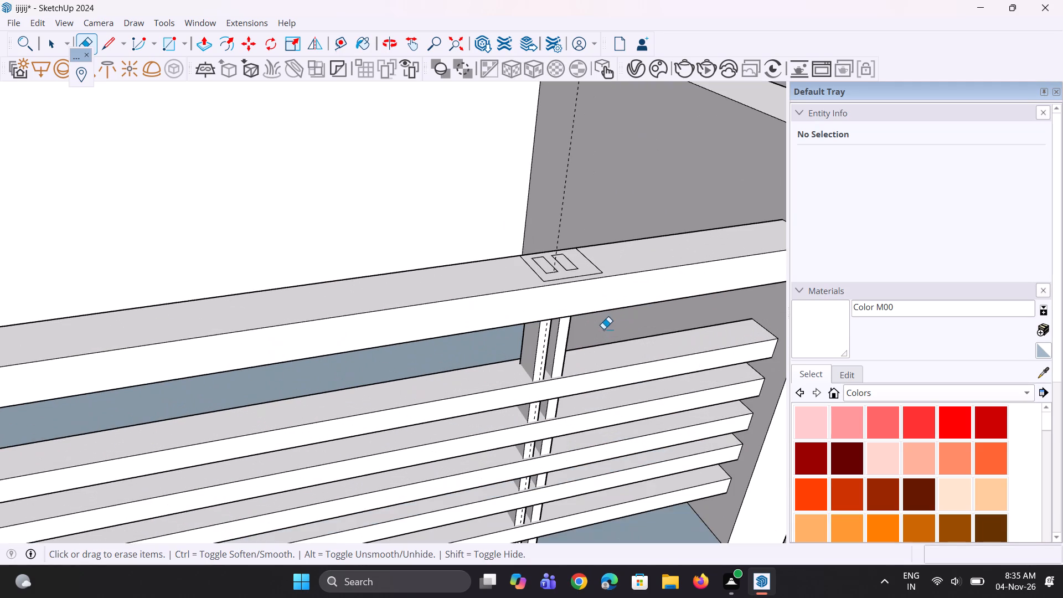
key(p)
scroll(578, 308, up, 4)
scroll(539, 261, up, 1)
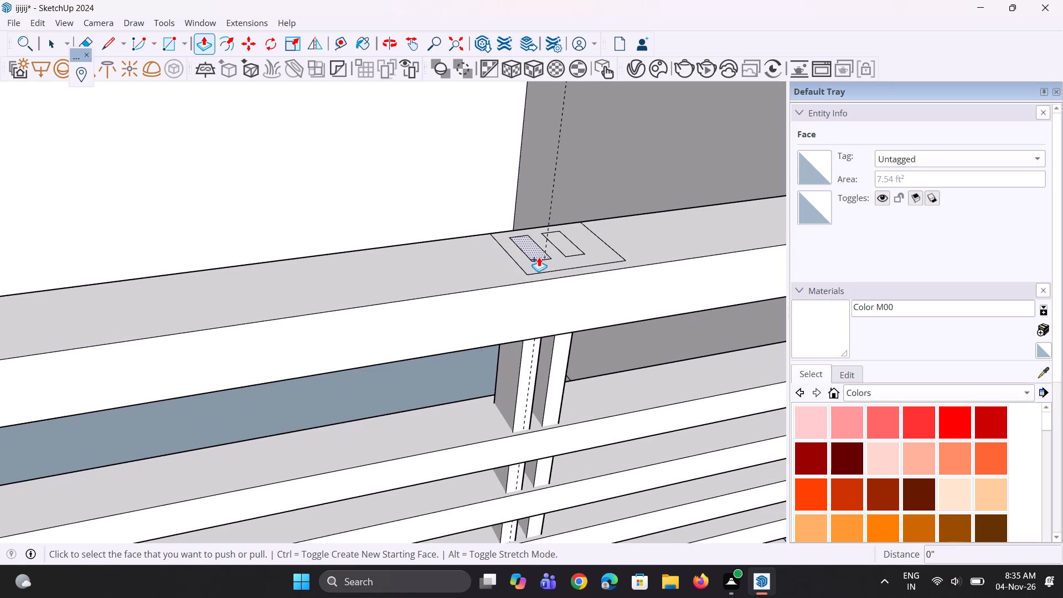
click(540, 254)
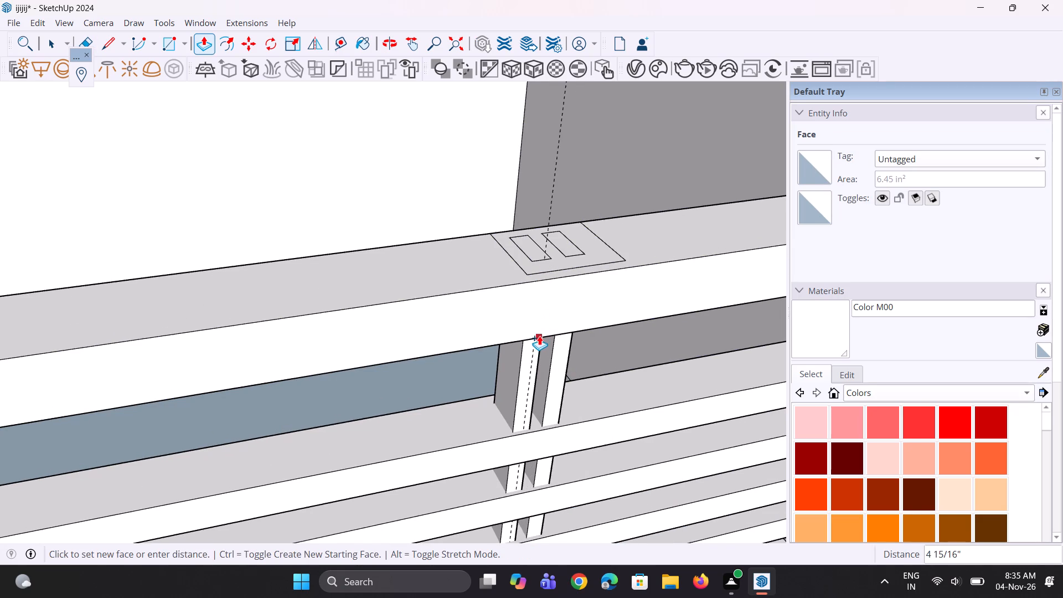
middle_drag(539, 336, 540, 218)
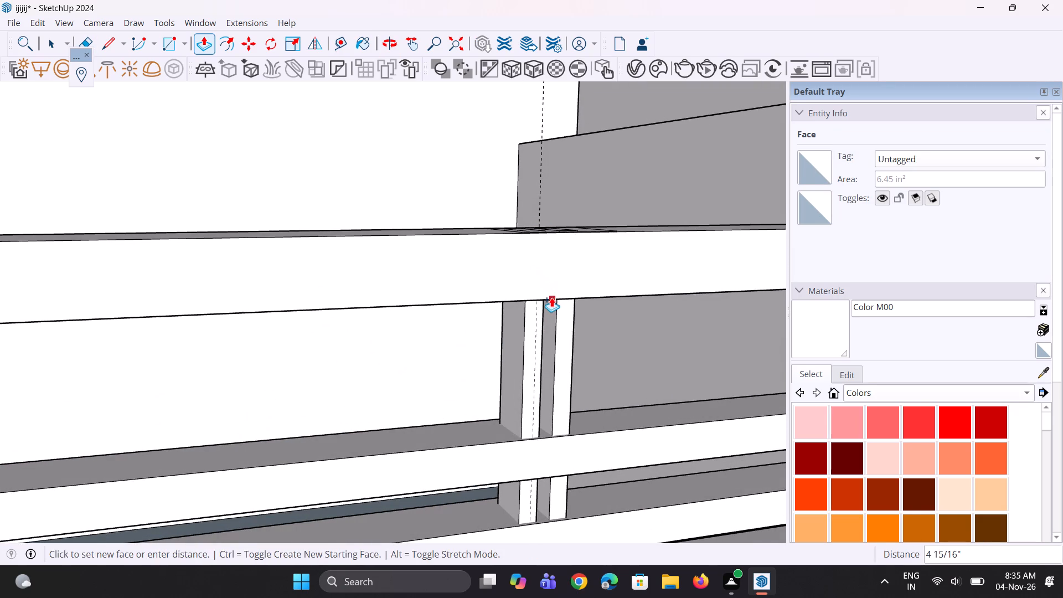
click(545, 303)
middle_drag(569, 256, 561, 311)
scroll(575, 244, up, 3)
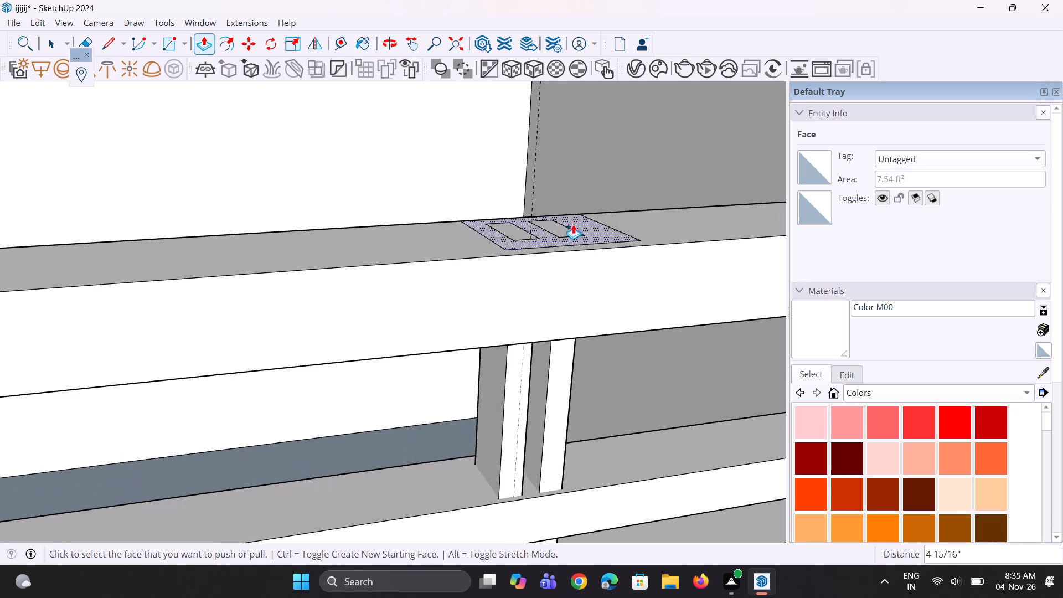
click(569, 231)
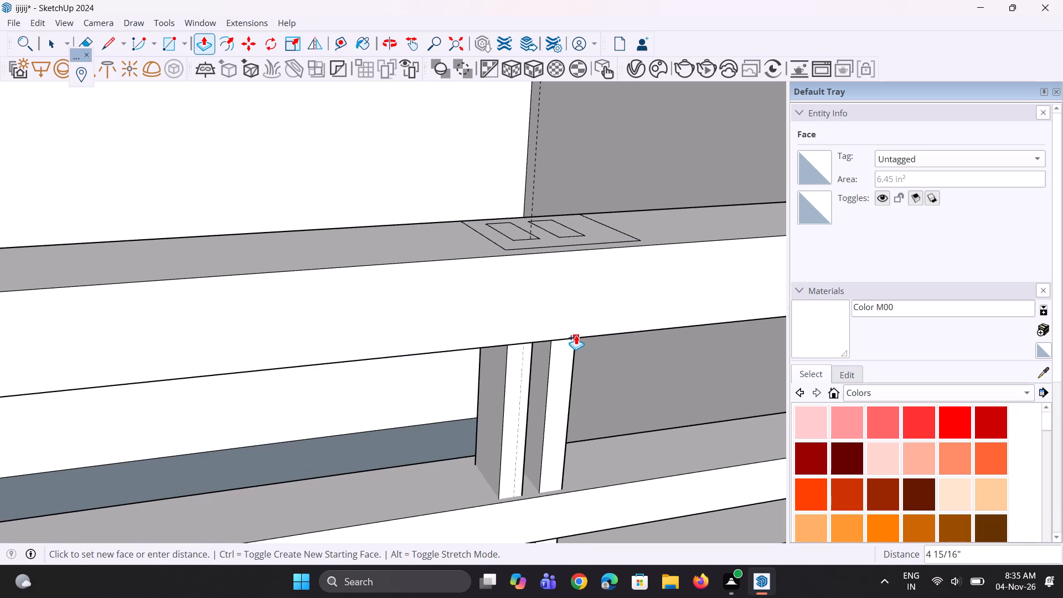
click(575, 339)
Erase the outline of the first covering rectangle above the double upright nearest the end wall, the one farther from that wall.
middle_click(543, 303)
key(e)
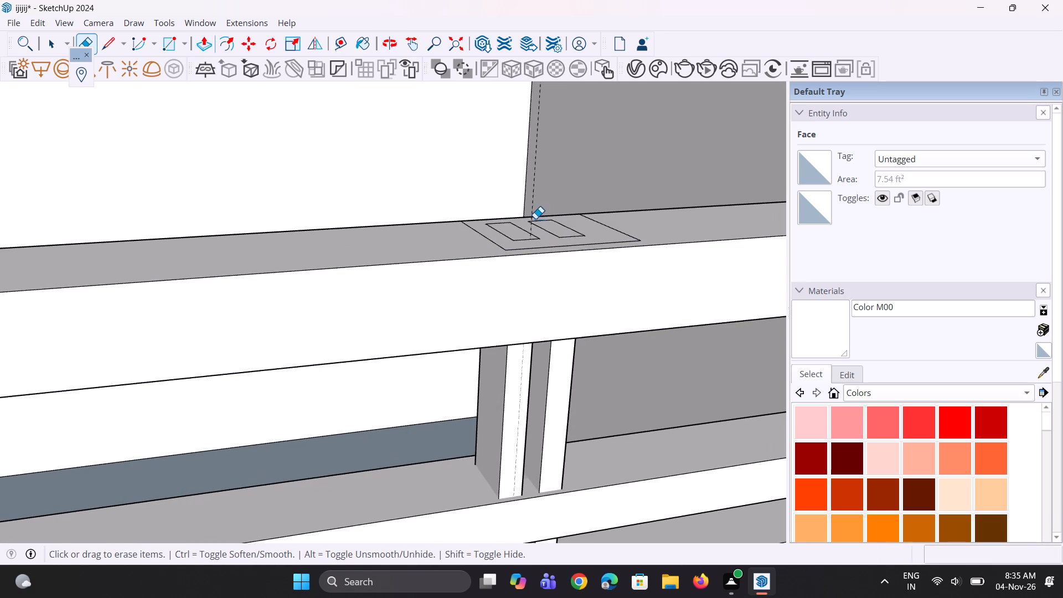
scroll(535, 219, up, 3)
drag(498, 238, 491, 244)
drag(510, 241, 522, 244)
drag(523, 244, 525, 250)
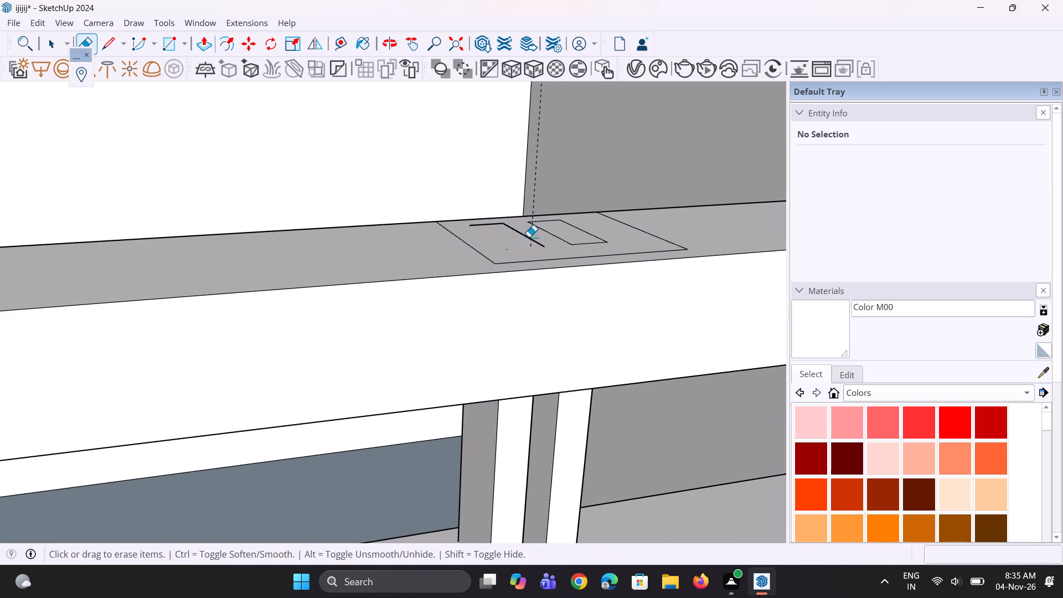
middle_drag(529, 236, 532, 246)
scroll(524, 215, up, 2)
click(513, 232)
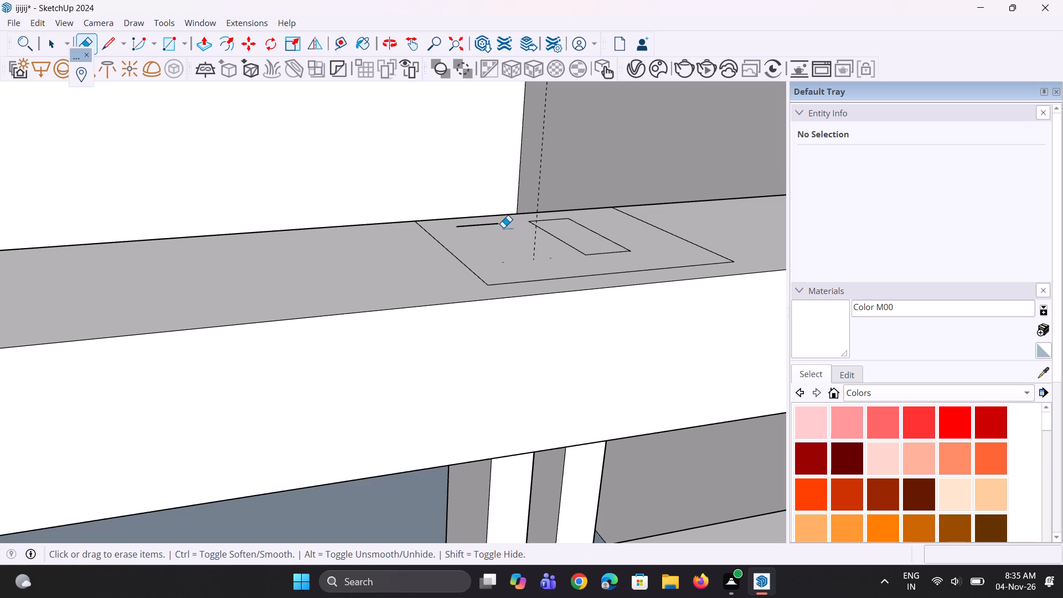
drag(503, 227, 491, 224)
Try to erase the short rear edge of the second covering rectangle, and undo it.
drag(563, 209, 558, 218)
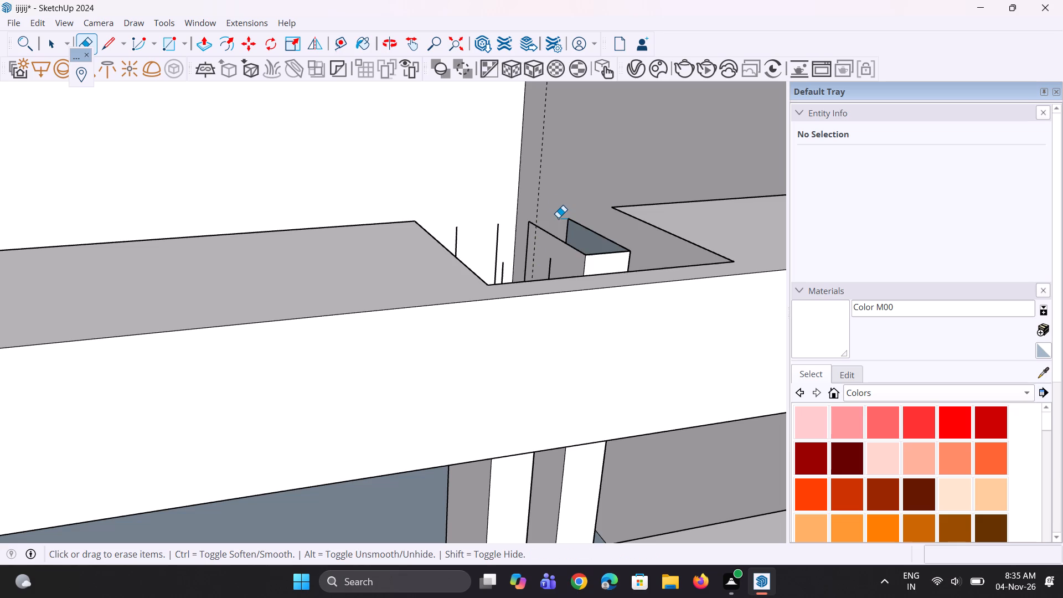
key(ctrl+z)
Erase all edges outlining the second covering rectangle above the double upright nearest the end wall.
ctrl+scroll(563, 199, up, 1)
middle_drag(563, 199, 565, 236)
scroll(565, 236, down, 1)
scroll(556, 373, up, 4)
drag(565, 361, 559, 359)
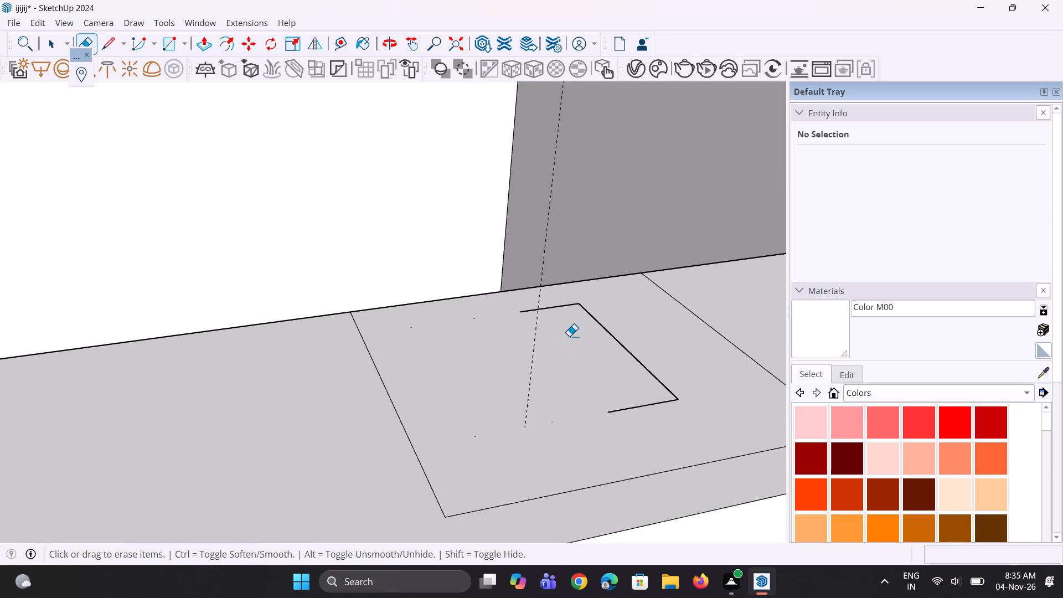
drag(562, 316, 561, 299)
drag(583, 315, 600, 321)
drag(600, 321, 621, 329)
drag(628, 415, 633, 388)
Erase the edges of the larger outline that surrounded the two rectangles on the top rail near the end wall.
drag(399, 413, 394, 432)
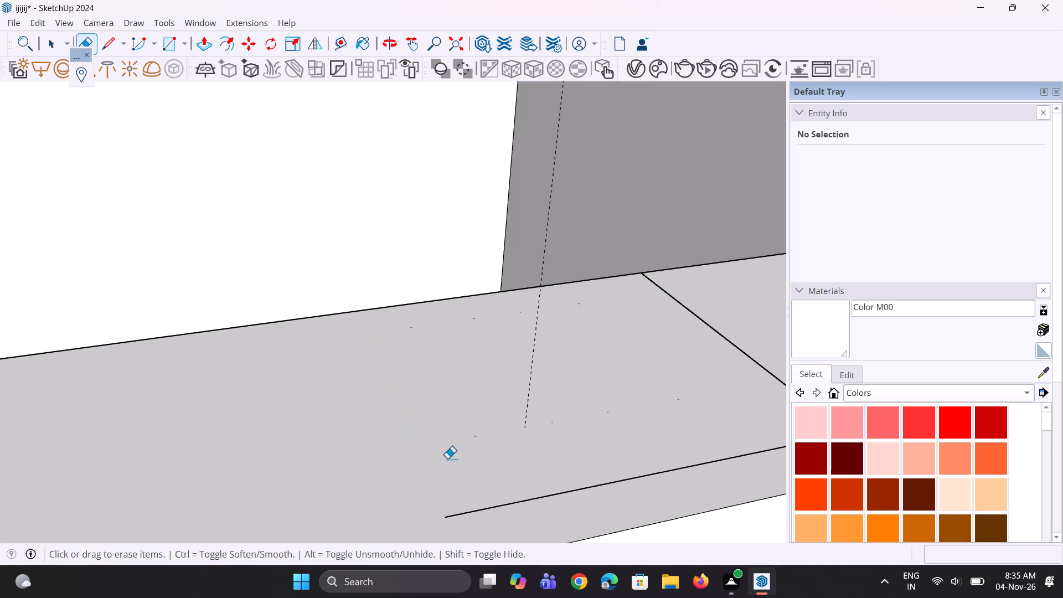
drag(463, 472, 521, 512)
scroll(484, 388, down, 5)
drag(584, 338, 663, 345)
scroll(553, 263, down, 12)
middle_drag(552, 253, 516, 154)
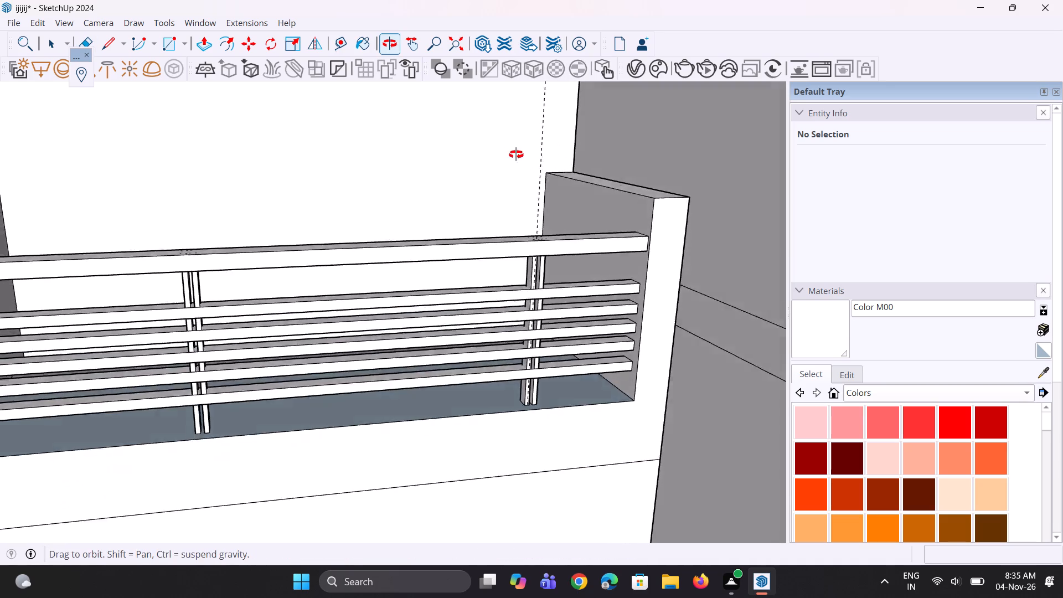
Delete all the guides in the model, including the dashed vertical guide at the railing's double upright near the end wall.
middle_drag(516, 154, 512, 147)
scroll(518, 219, up, 10)
middle_drag(525, 300, 767, 248)
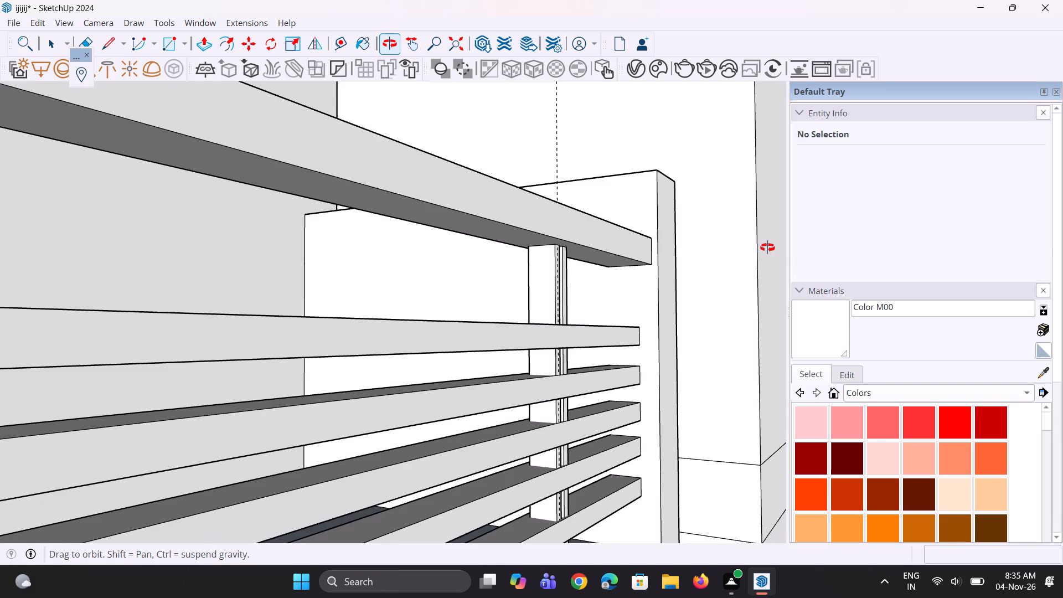
middle_drag(767, 248, 351, 291)
scroll(353, 287, down, 5)
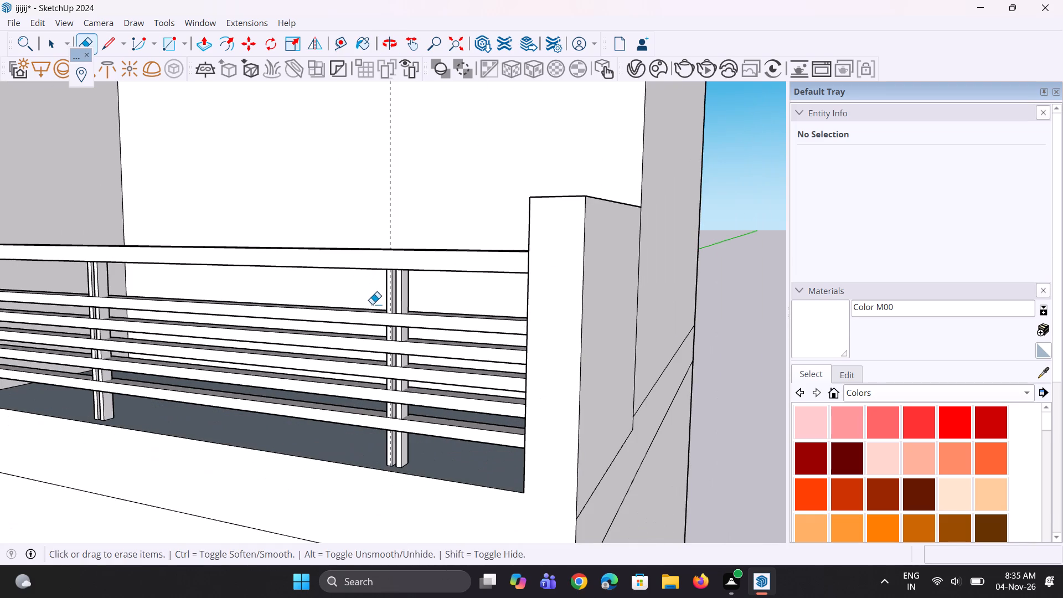
click(40, 18)
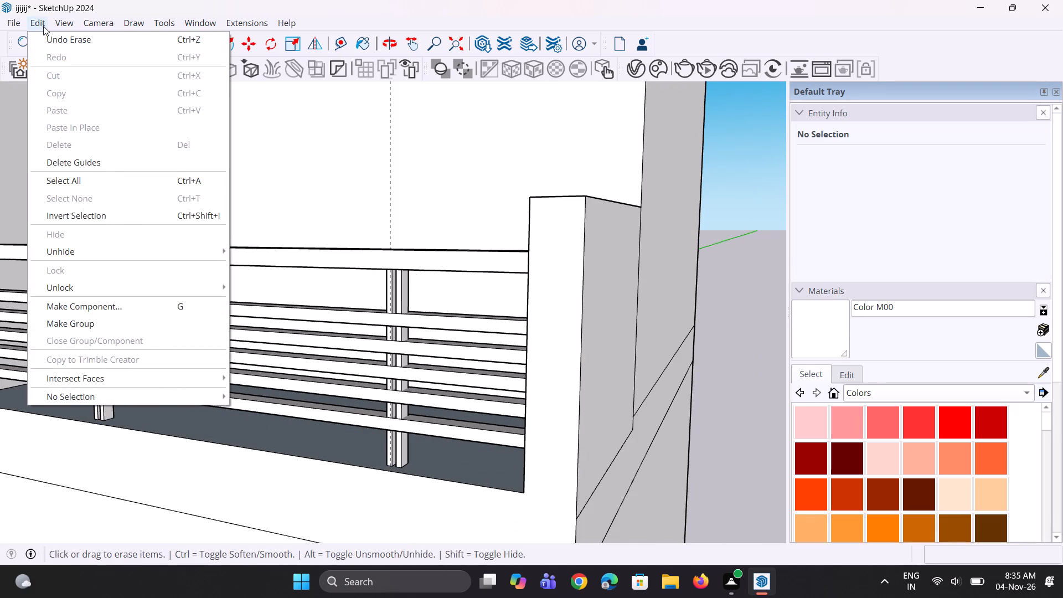
click(112, 171)
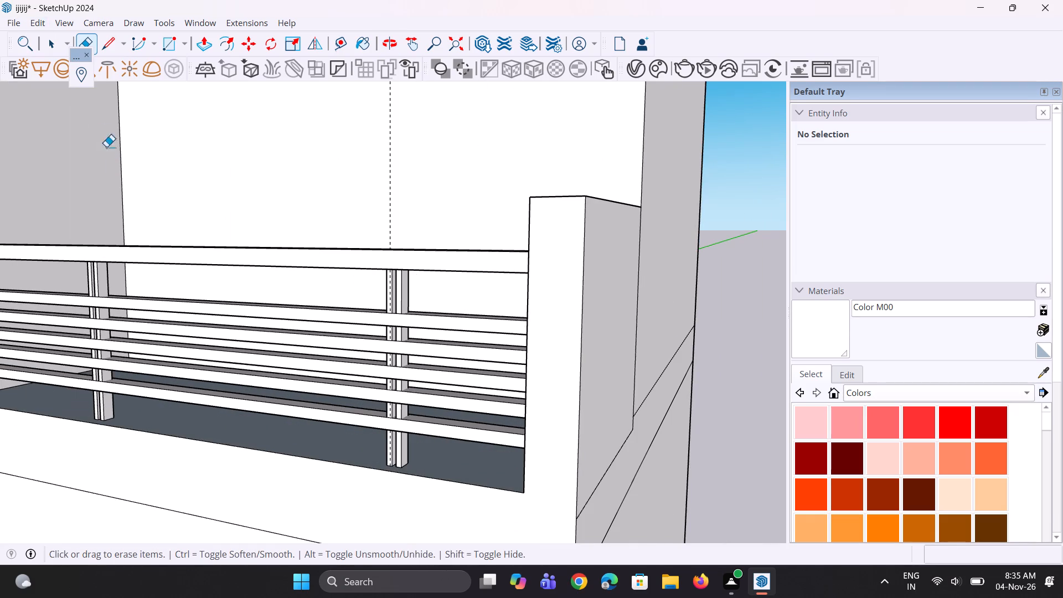
click(45, 20)
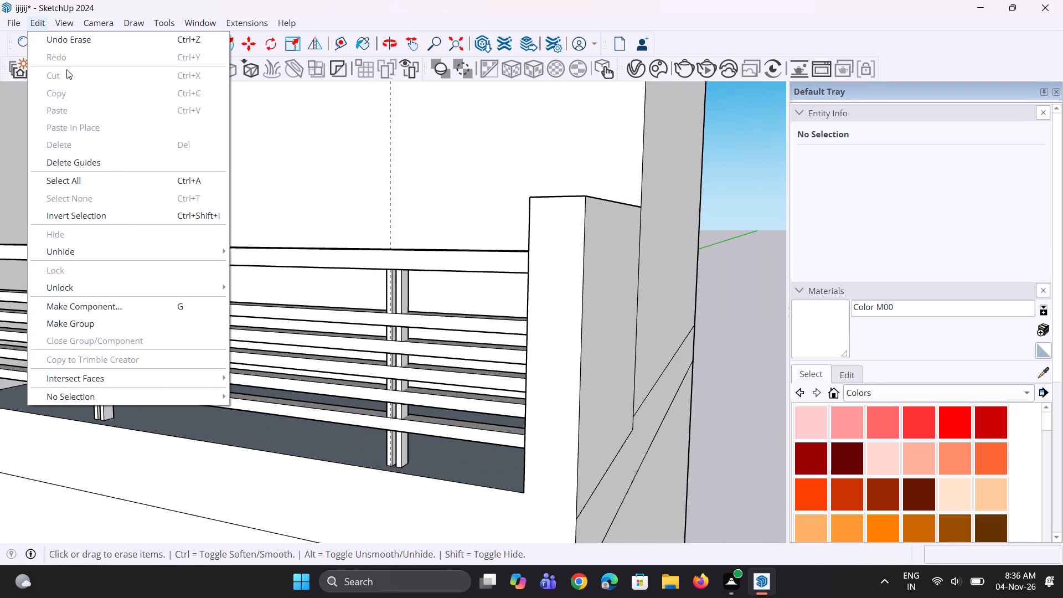
click(101, 160)
Examine the cleaned railing, its double uprights and top rail beside the low end wall from several angles.
scroll(202, 238, down, 5)
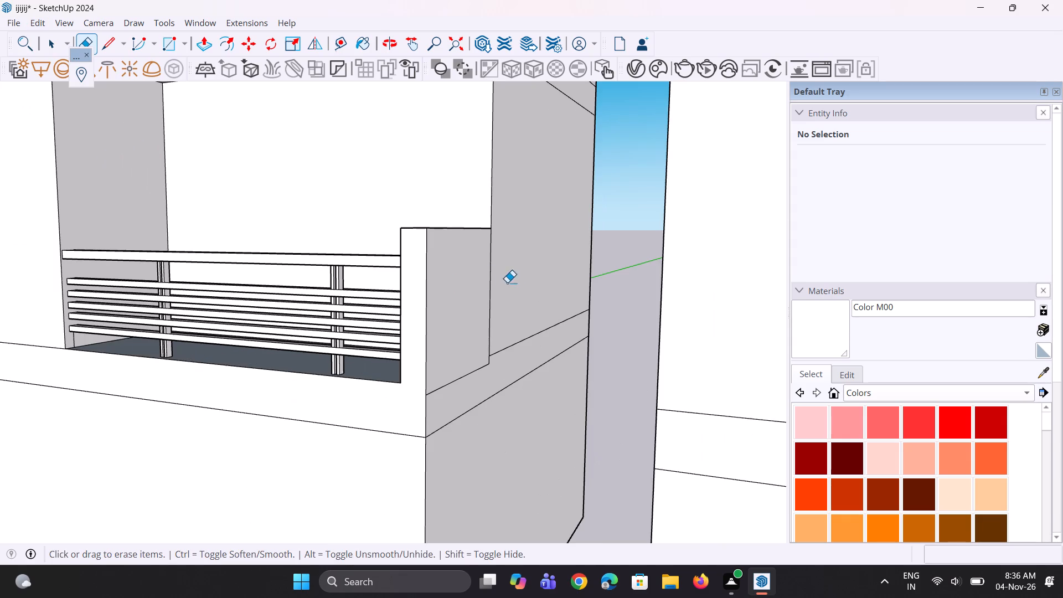
key(space)
key(space)
click(594, 299)
middle_drag(30, 297, 161, 239)
scroll(40, 291, down, 1)
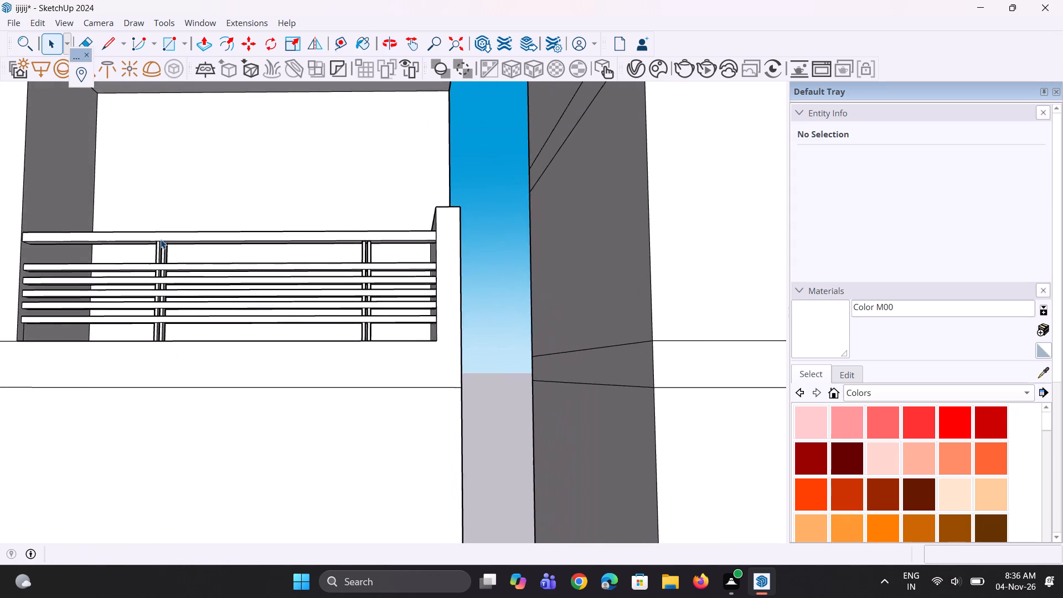
scroll(161, 239, up, 10)
middle_drag(160, 247, 177, 234)
middle_drag(235, 200, 259, 264)
scroll(282, 280, down, 4)
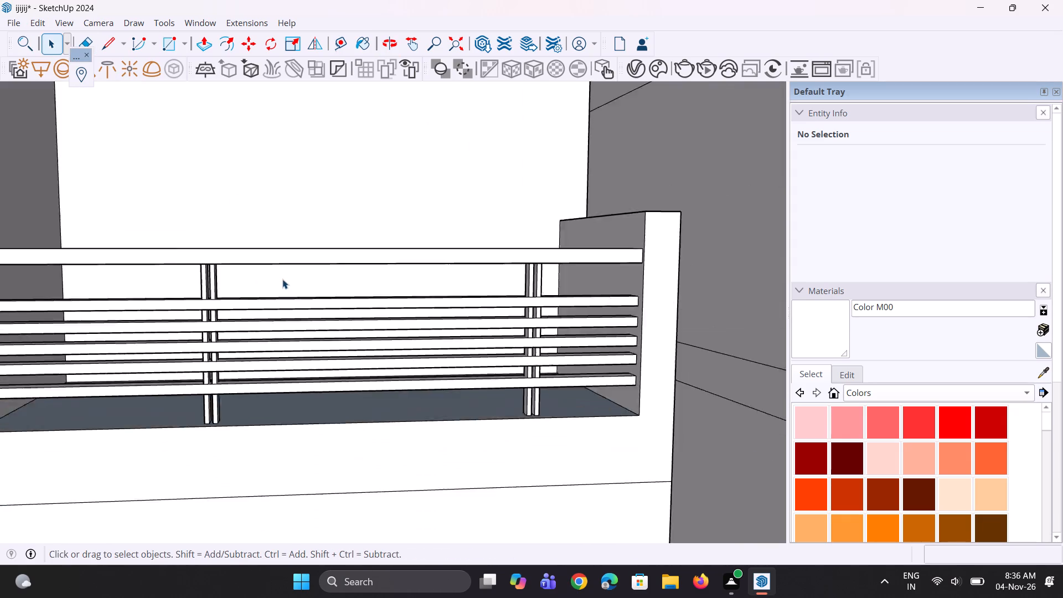
Inspect the railings on the first block's balcony floors, including the top-floor corner railing, from above and from the front.
scroll(282, 279, down, 16)
middle_drag(349, 125, 329, 404)
scroll(322, 316, up, 2)
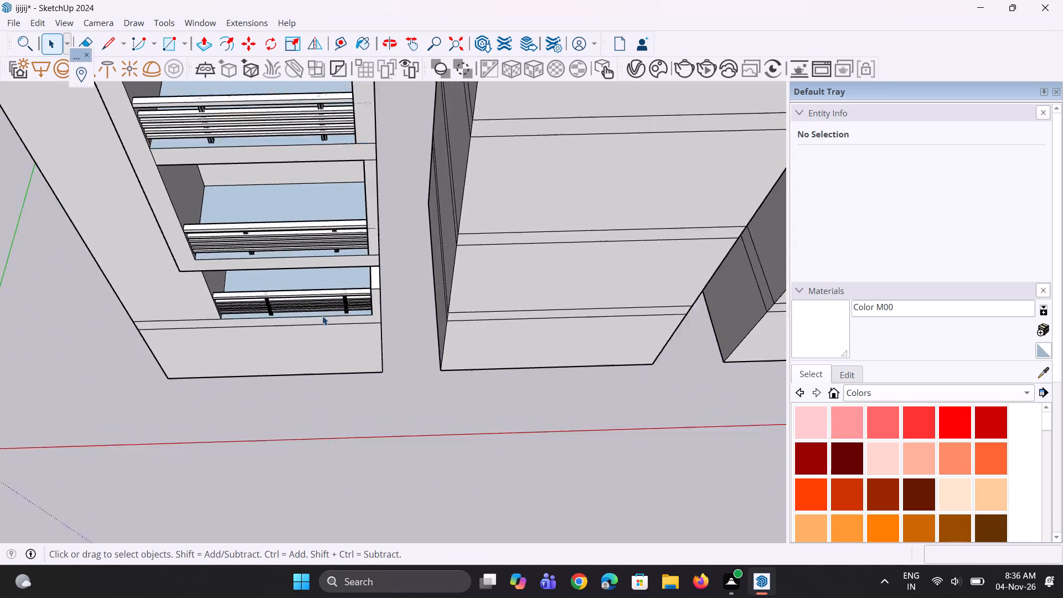
scroll(322, 316, up, 3)
scroll(357, 109, up, 4)
scroll(336, 300, down, 12)
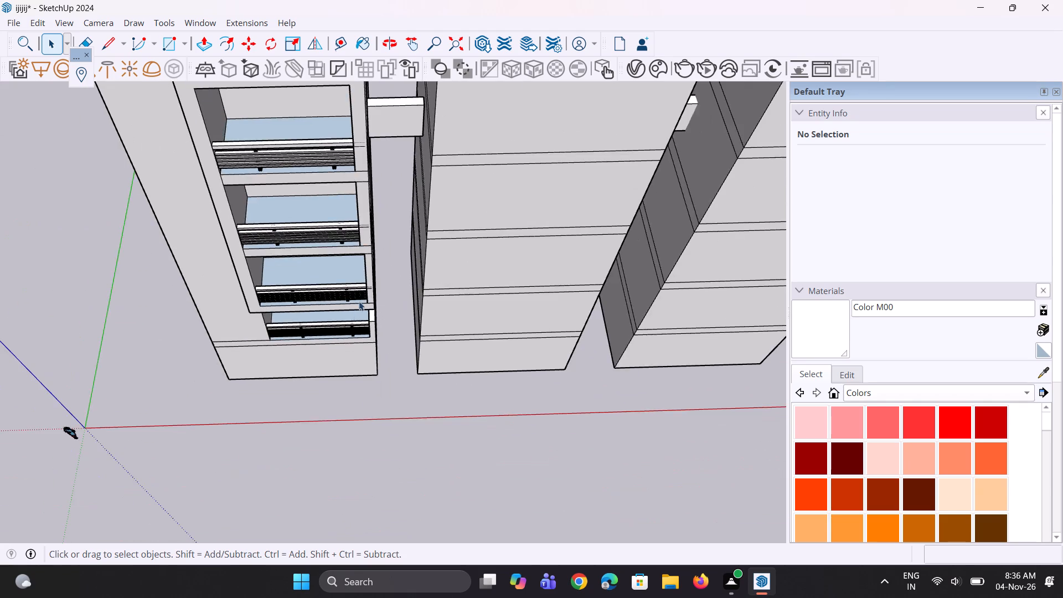
scroll(362, 296, down, 5)
scroll(345, 188, up, 14)
scroll(329, 252, up, 4)
middle_drag(329, 252, 331, 252)
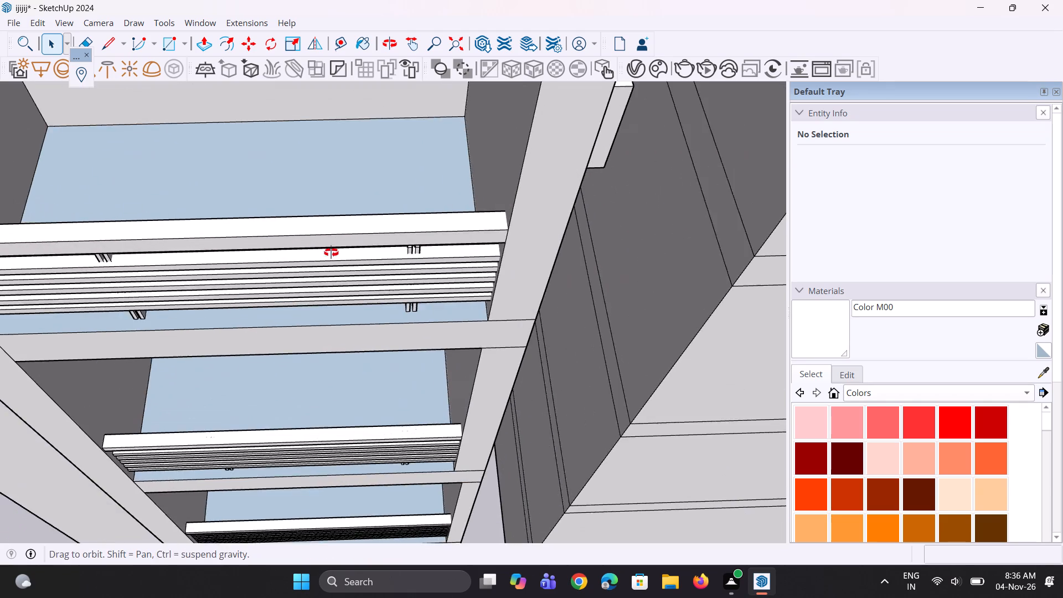
middle_drag(331, 252, 426, 226)
scroll(389, 272, down, 17)
scroll(405, 146, up, 3)
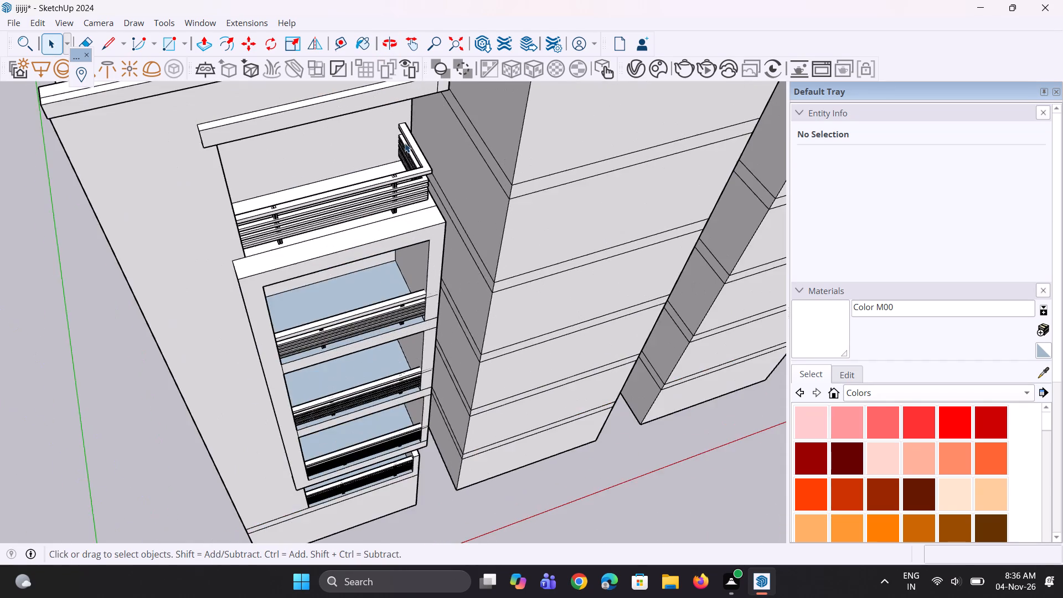
scroll(405, 143, up, 17)
scroll(389, 276, up, 3)
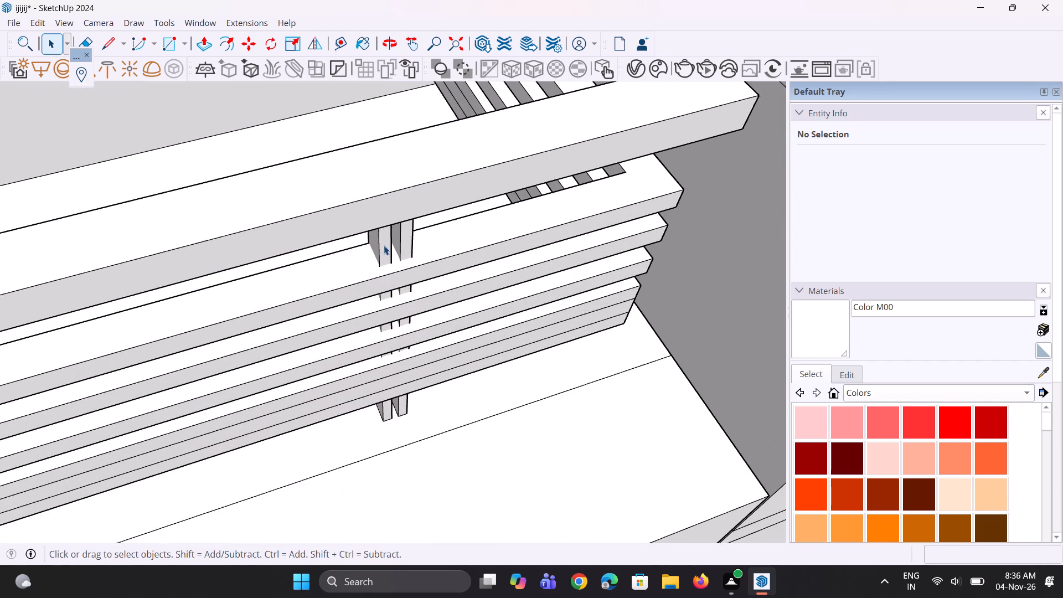
scroll(384, 245, down, 18)
scroll(384, 232, down, 6)
middle_drag(384, 235, 343, 255)
scroll(358, 241, up, 11)
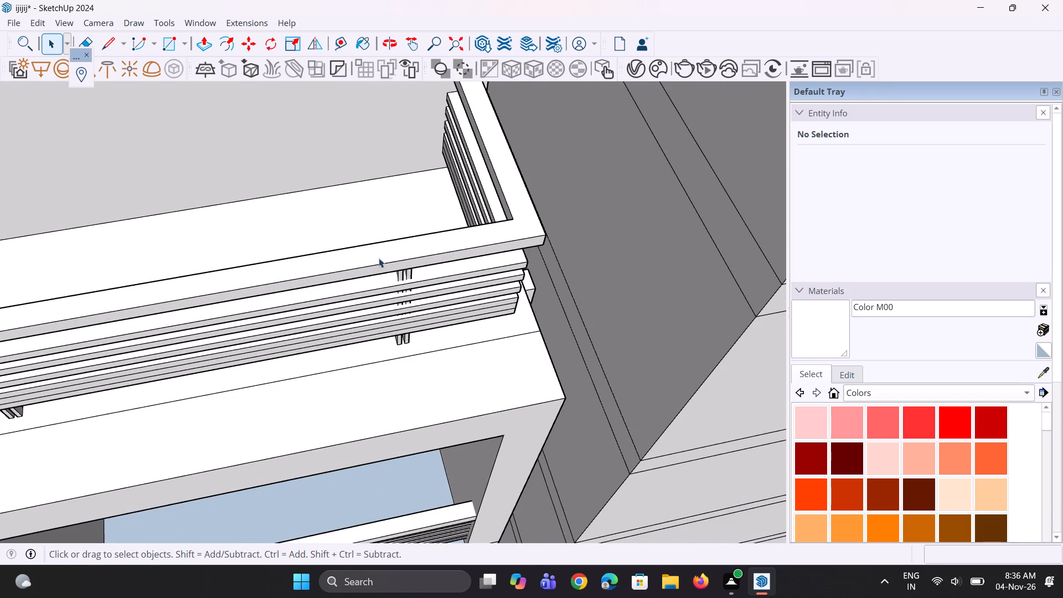
scroll(385, 261, up, 3)
scroll(390, 254, down, 19)
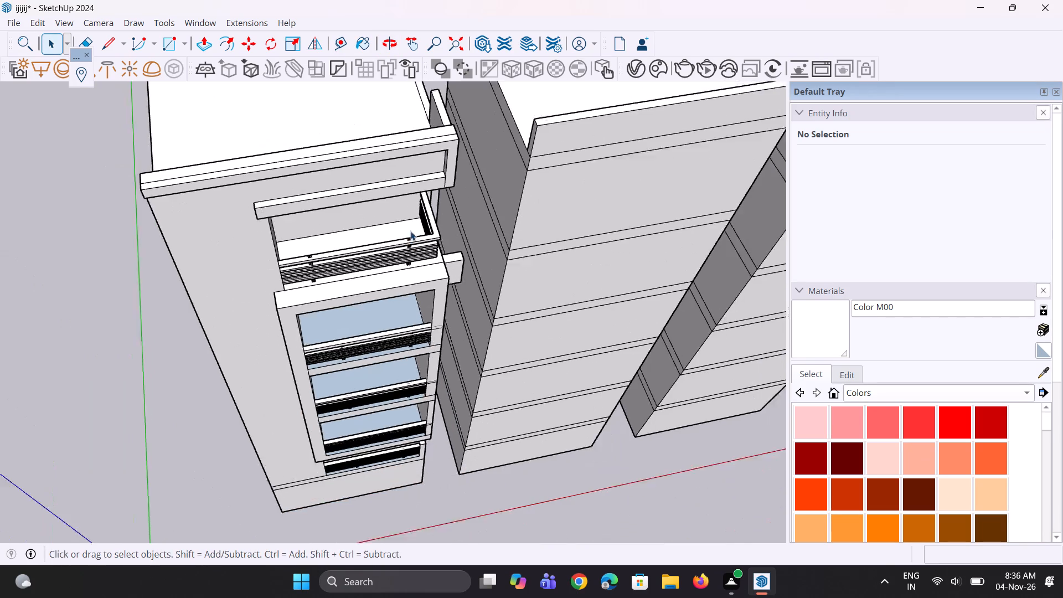
scroll(410, 231, down, 3)
scroll(338, 188, down, 6)
middle_drag(513, 445, 376, 164)
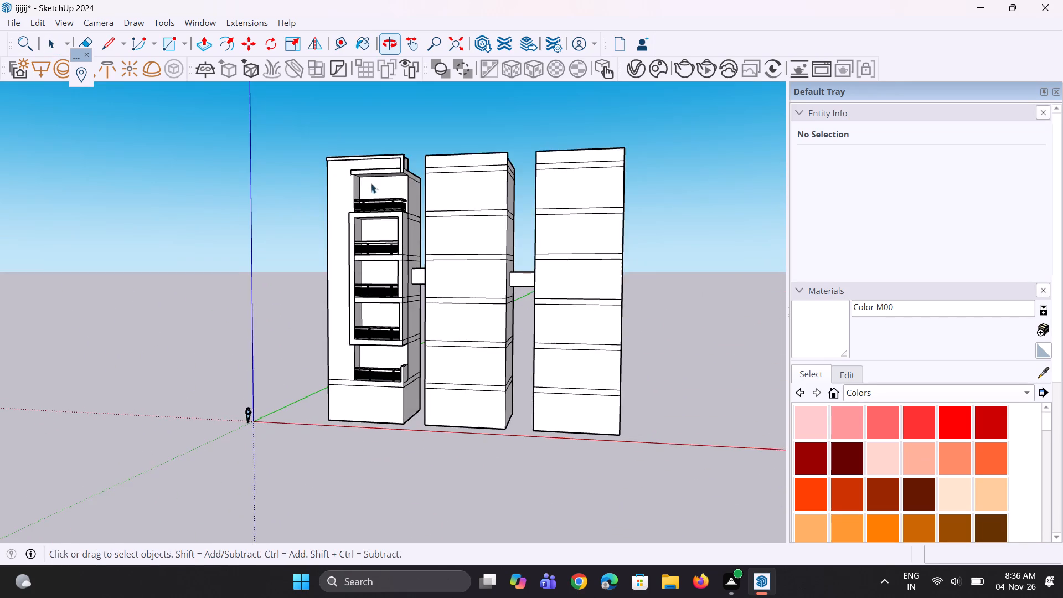
Copy the near vertical side edge of the middle block's topmost tall front panel inward by about 12' 1 7/16".
scroll(374, 255, up, 3)
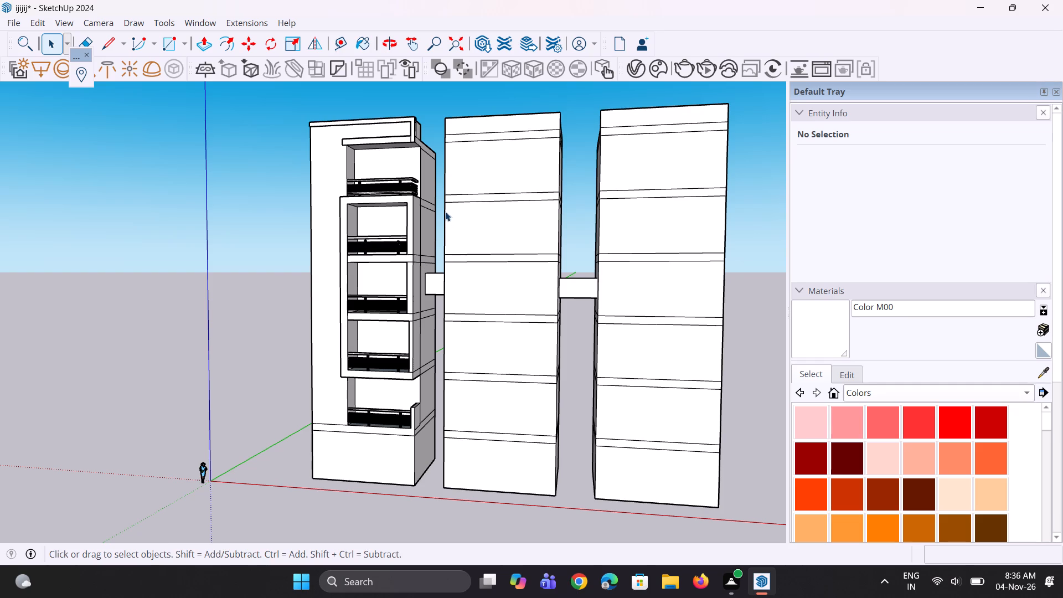
middle_drag(443, 192, 497, 182)
scroll(489, 151, up, 2)
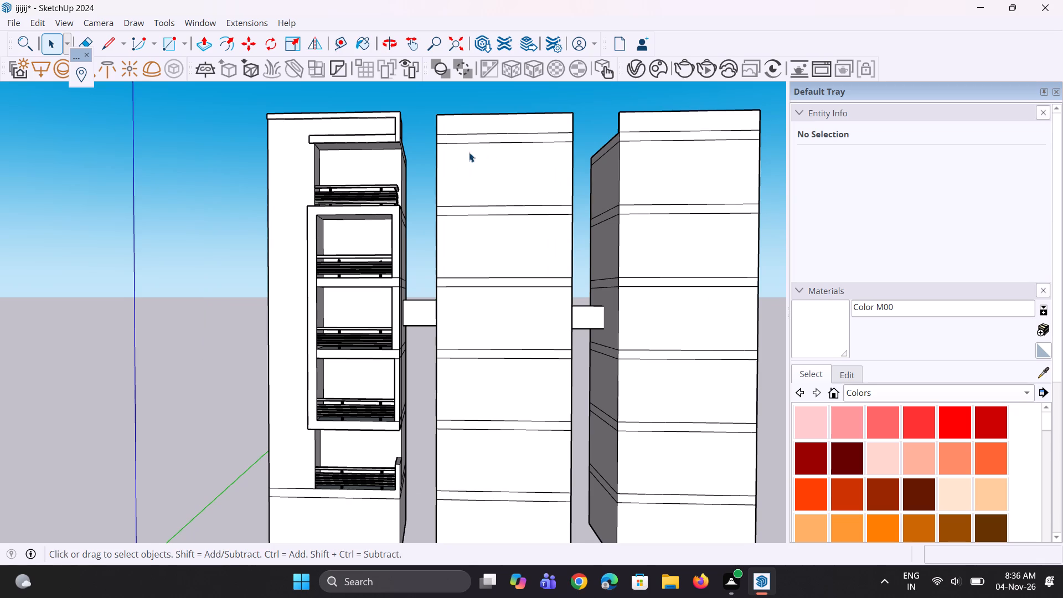
middle_drag(469, 153, 478, 212)
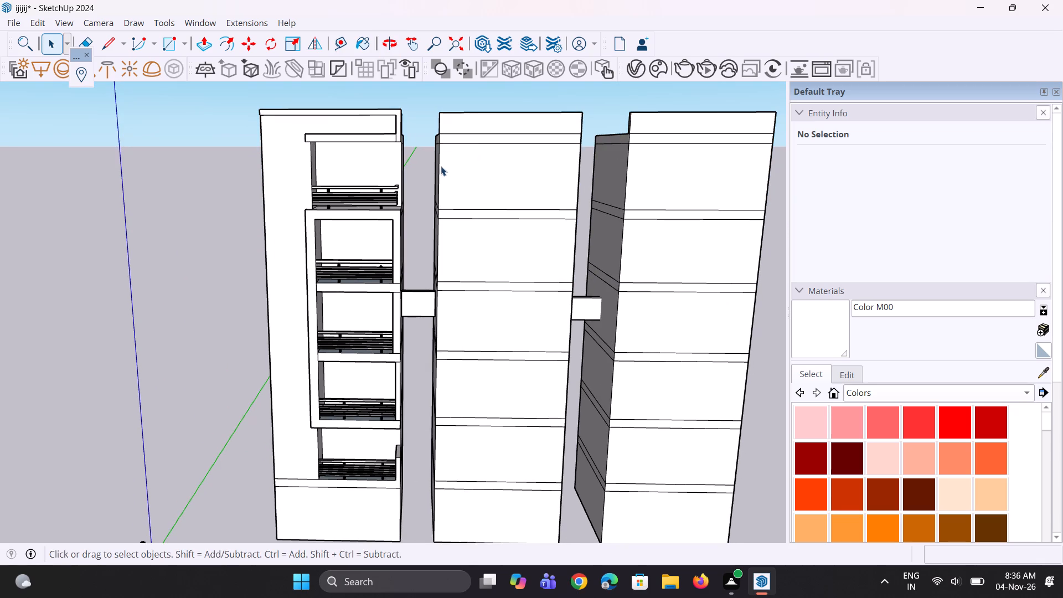
click(440, 165)
key(m)
scroll(431, 246, up, 2)
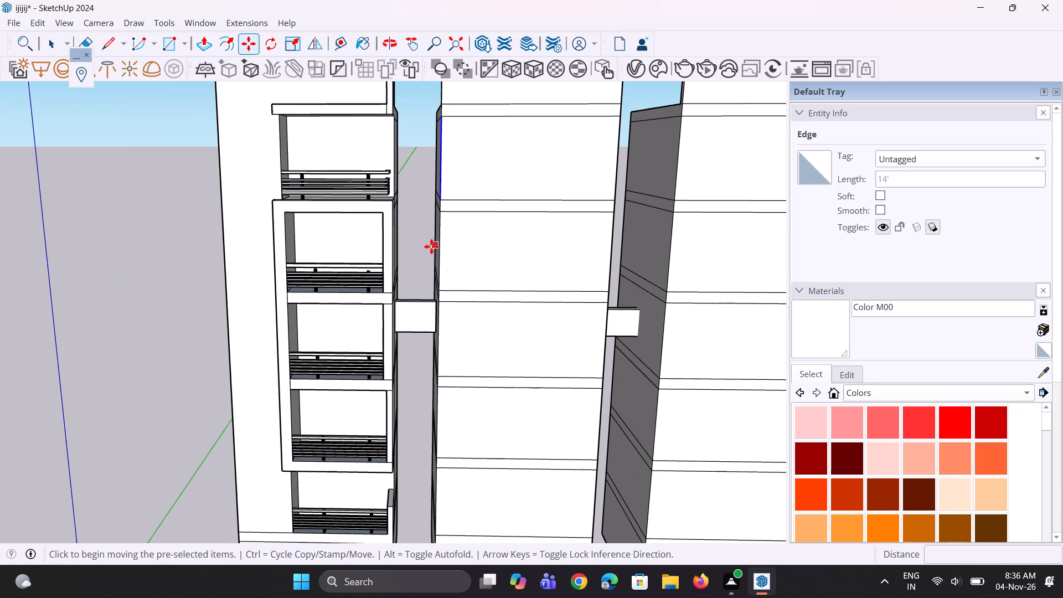
click(445, 200)
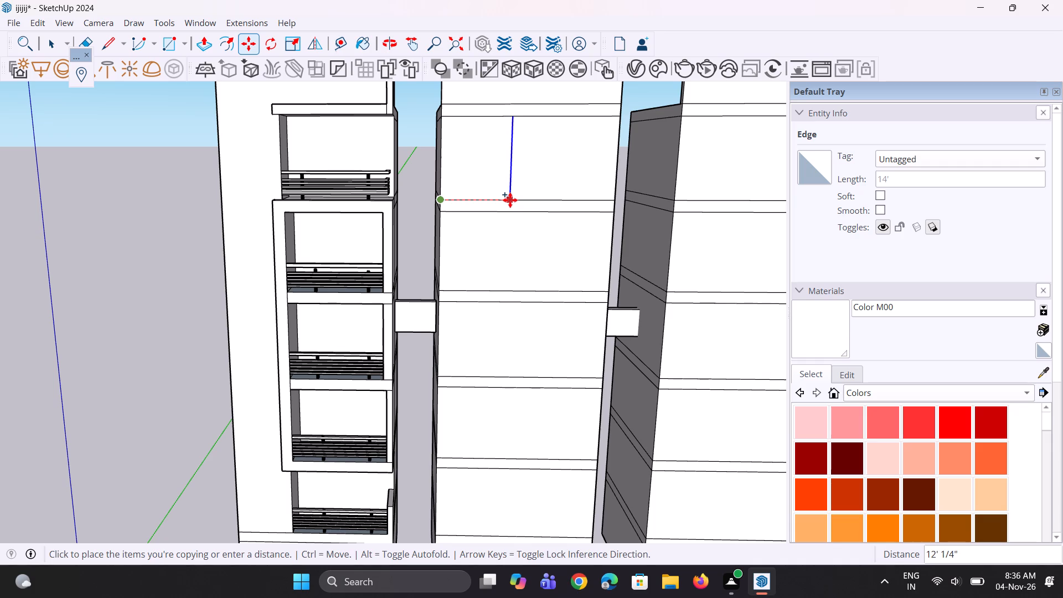
click(511, 200)
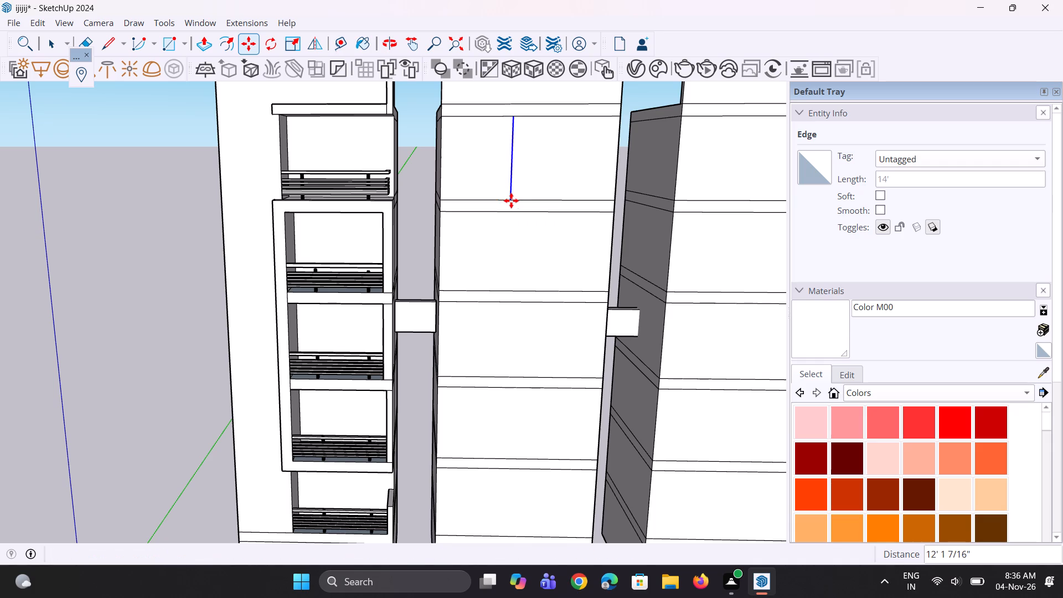
scroll(505, 172, down, 4)
key(space)
key(space)
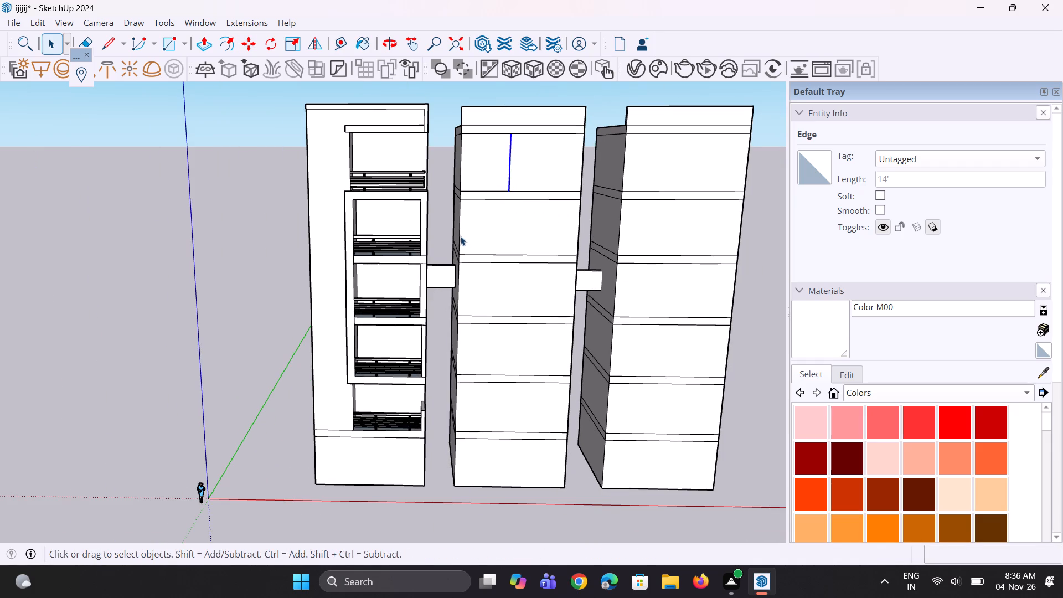
Draw a full-height vertical line on the middle block's second tall front panel from the top, aligned with the copied edge.
click(460, 234)
scroll(462, 244, up, 2)
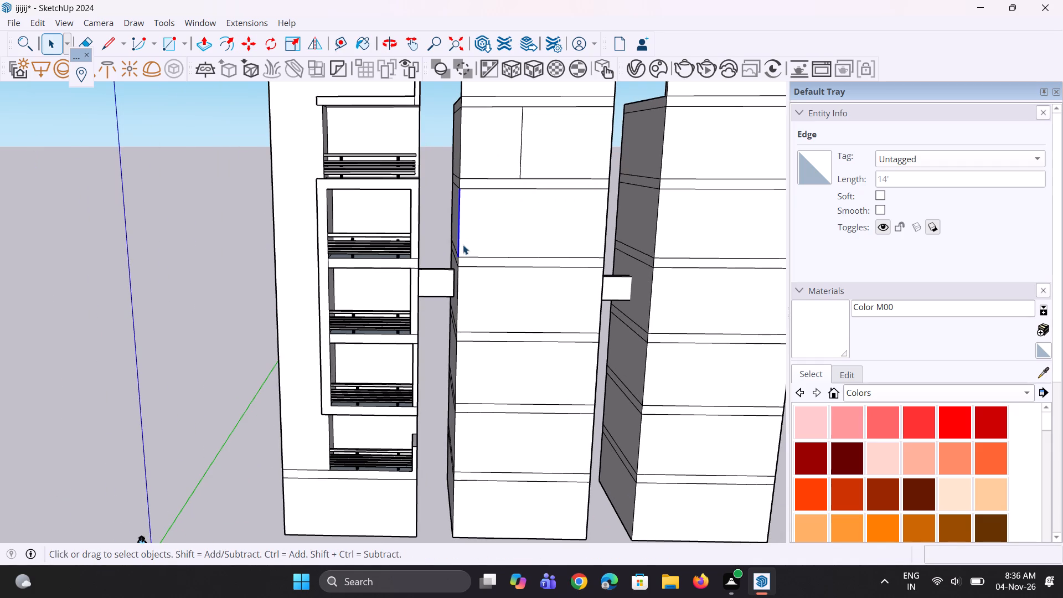
key(space)
key(l)
scroll(543, 172, up, 3)
scroll(482, 205, up, 3)
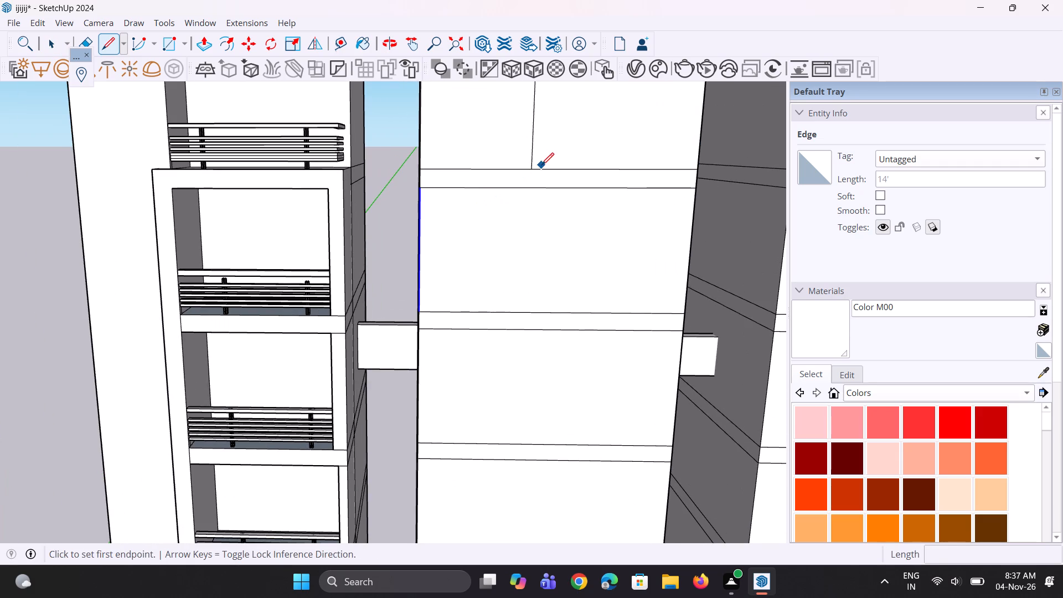
click(533, 187)
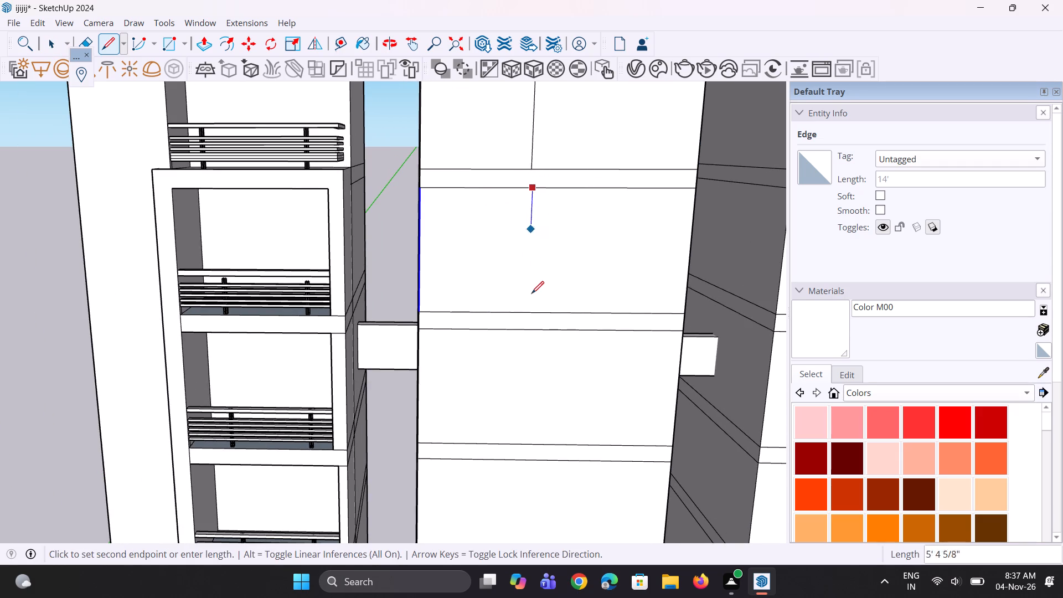
click(529, 312)
Draw a 14' vertical line on the middle block's third tall front panel from the top, aligned with the line above.
scroll(524, 265, down, 4)
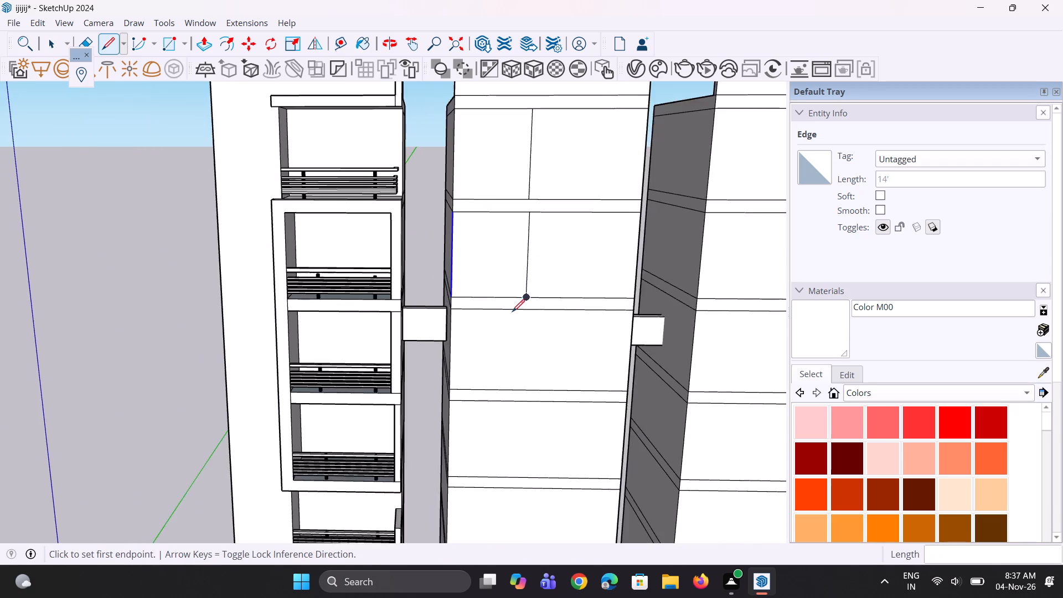
scroll(509, 341, up, 3)
scroll(527, 291, up, 3)
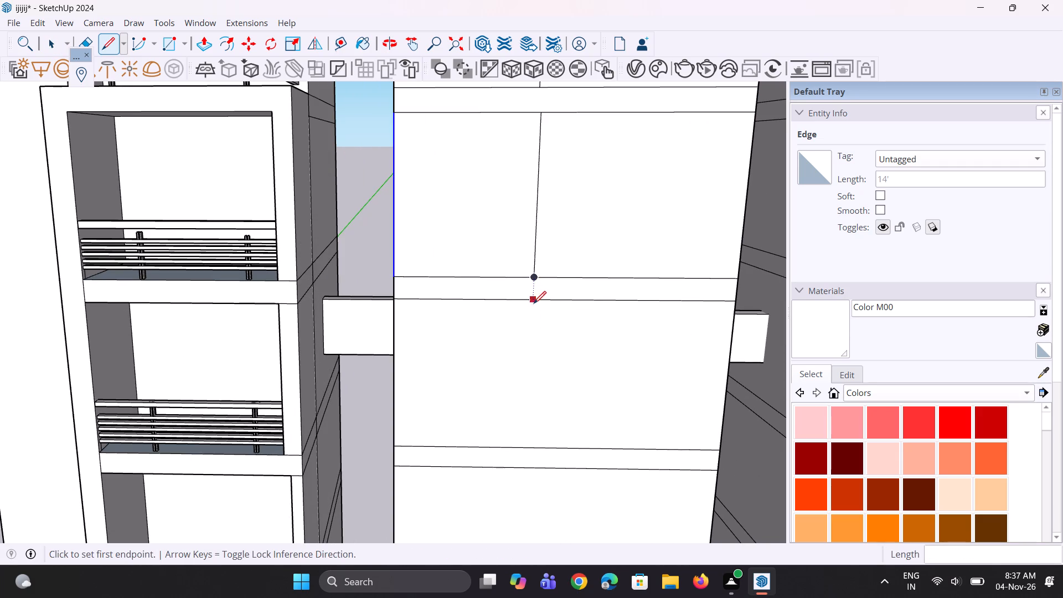
click(534, 301)
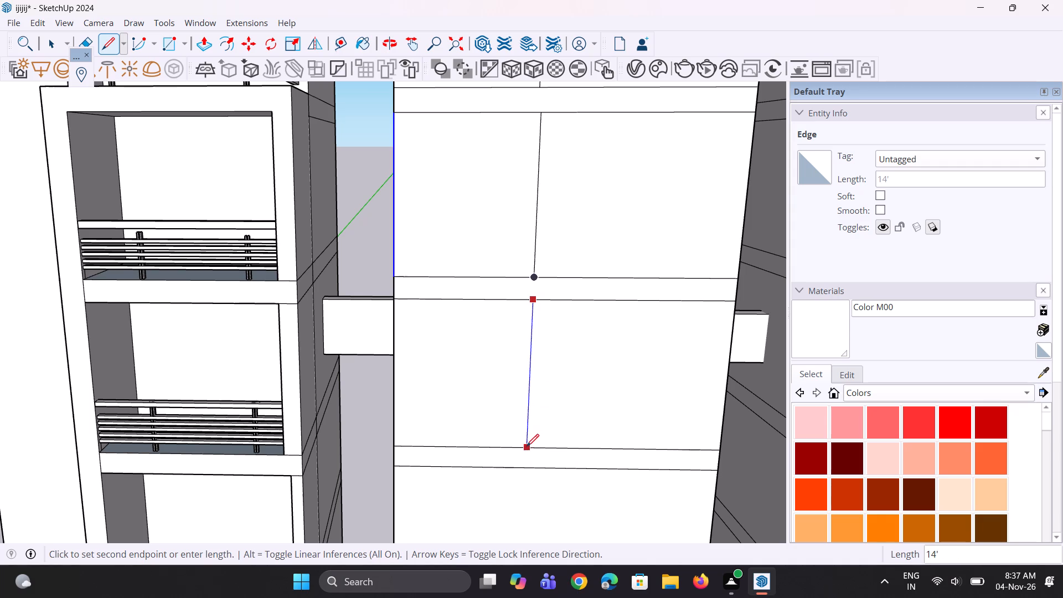
click(527, 446)
Draw a 14' vertical line on the middle block's fourth tall front panel from the top, aligned with the line above.
scroll(517, 264, down, 10)
scroll(534, 329, up, 4)
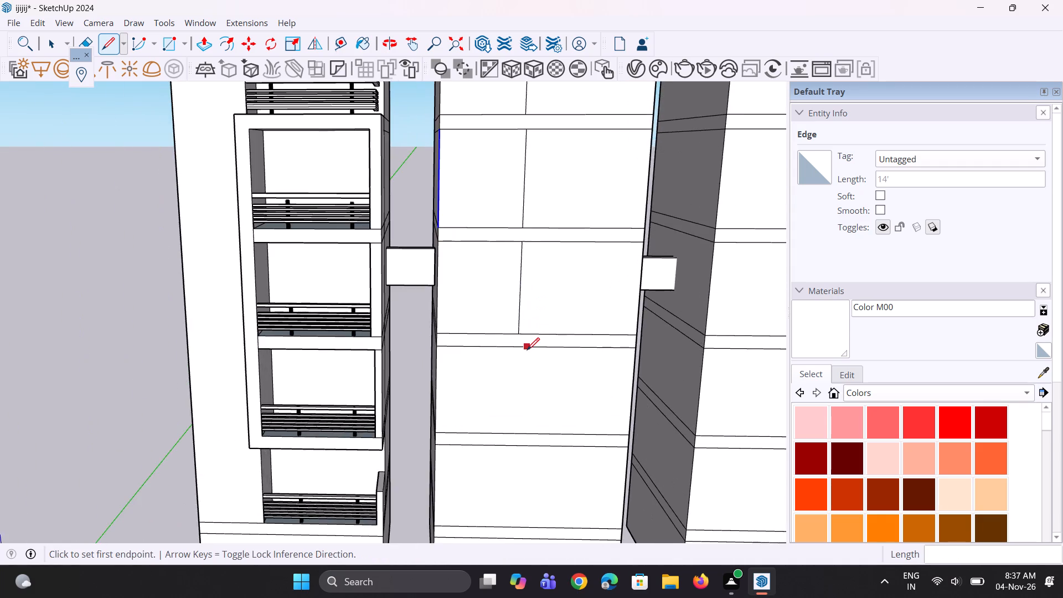
scroll(526, 352, up, 4)
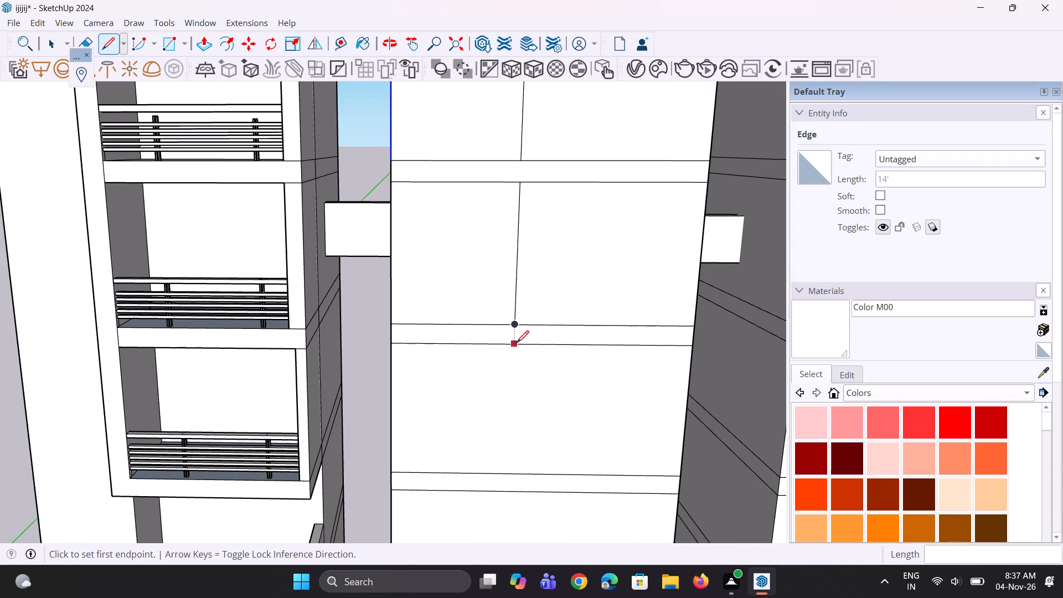
click(515, 342)
scroll(513, 404, down, 5)
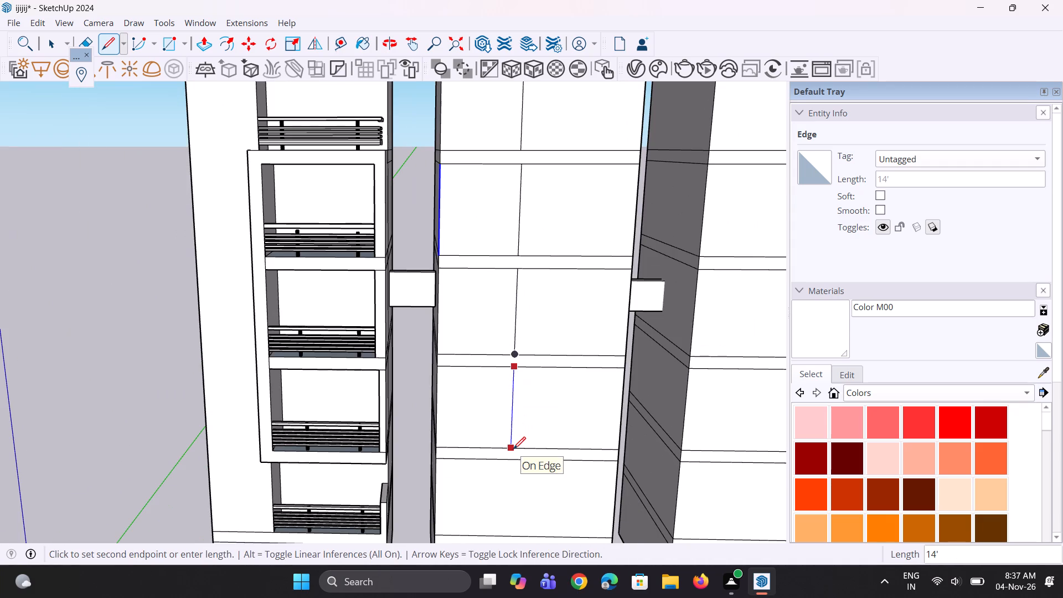
click(513, 449)
Draw a 14' vertical line on the middle block's fifth, lowest tall front panel from the top, aligned with the line above.
scroll(518, 301, down, 5)
scroll(521, 416, up, 7)
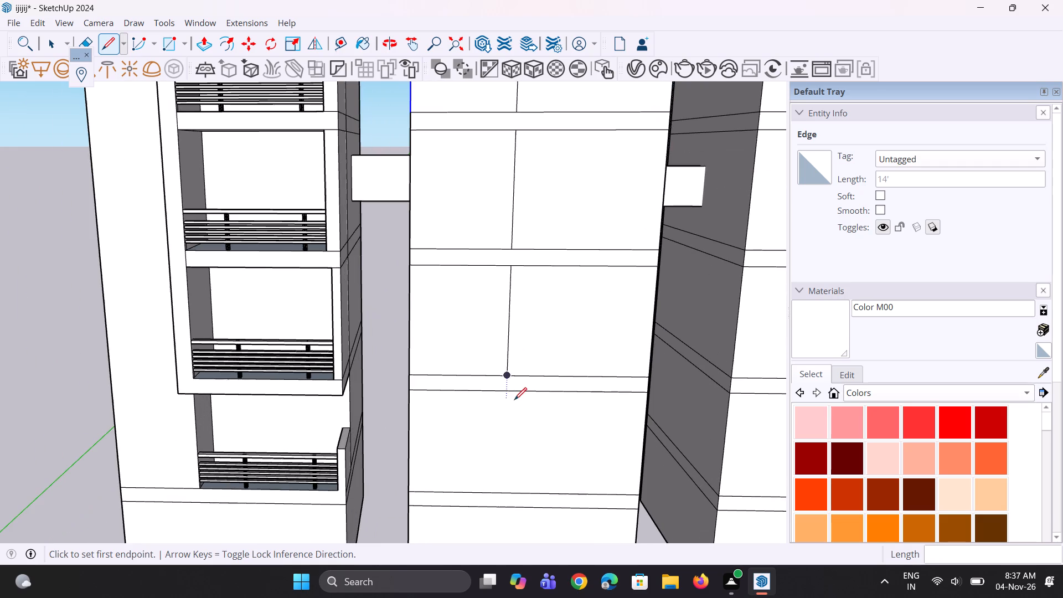
click(508, 393)
scroll(514, 419, down, 5)
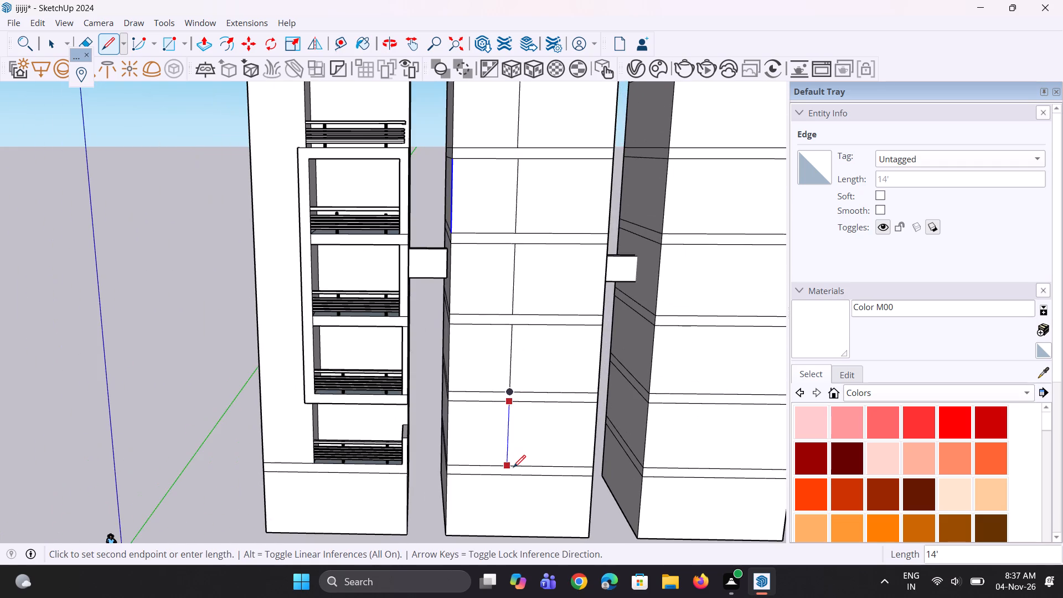
scroll(513, 467, up, 3)
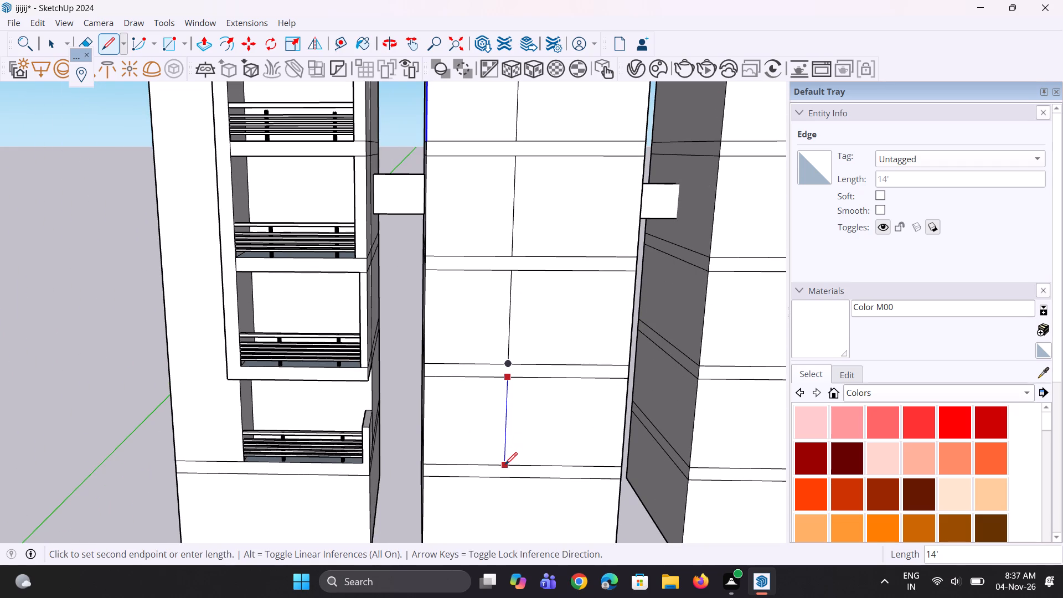
click(505, 465)
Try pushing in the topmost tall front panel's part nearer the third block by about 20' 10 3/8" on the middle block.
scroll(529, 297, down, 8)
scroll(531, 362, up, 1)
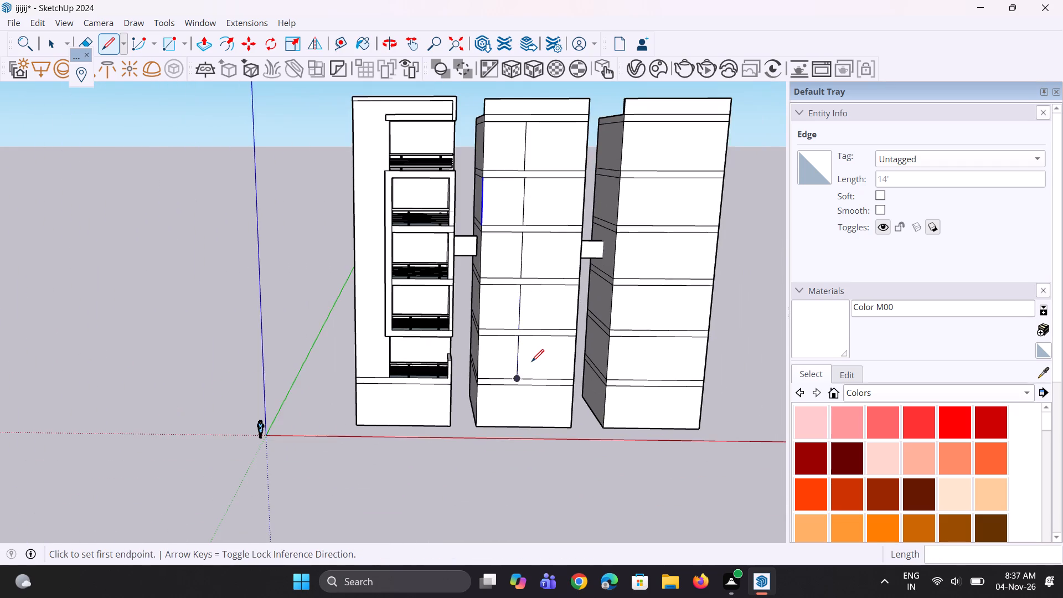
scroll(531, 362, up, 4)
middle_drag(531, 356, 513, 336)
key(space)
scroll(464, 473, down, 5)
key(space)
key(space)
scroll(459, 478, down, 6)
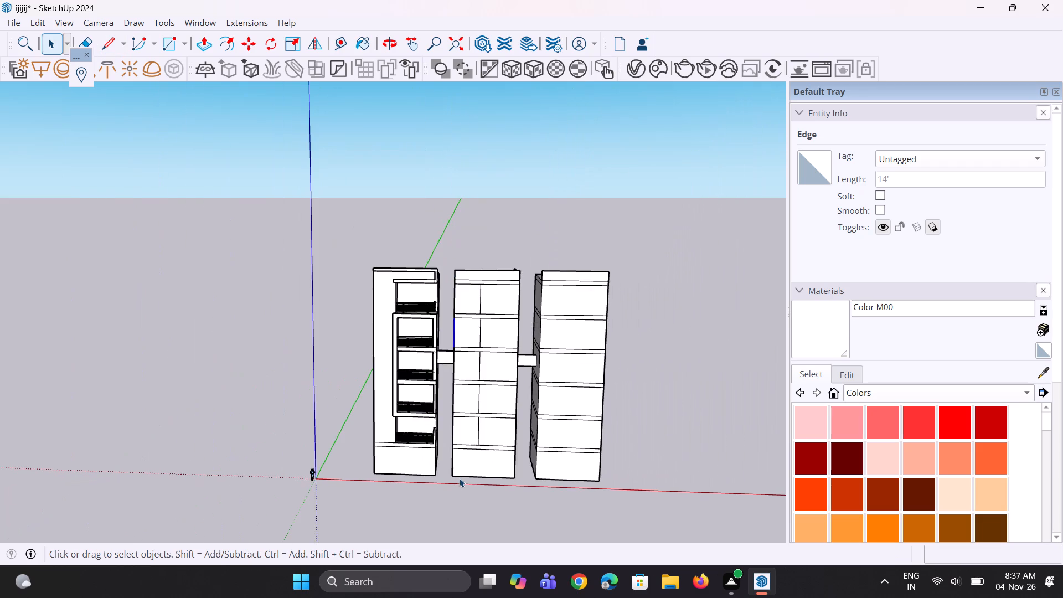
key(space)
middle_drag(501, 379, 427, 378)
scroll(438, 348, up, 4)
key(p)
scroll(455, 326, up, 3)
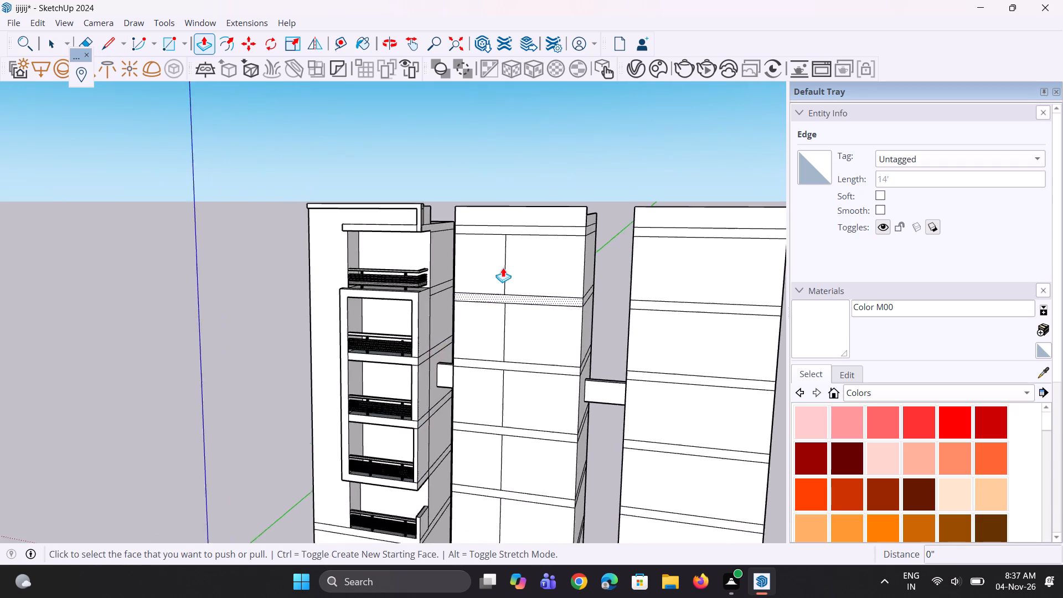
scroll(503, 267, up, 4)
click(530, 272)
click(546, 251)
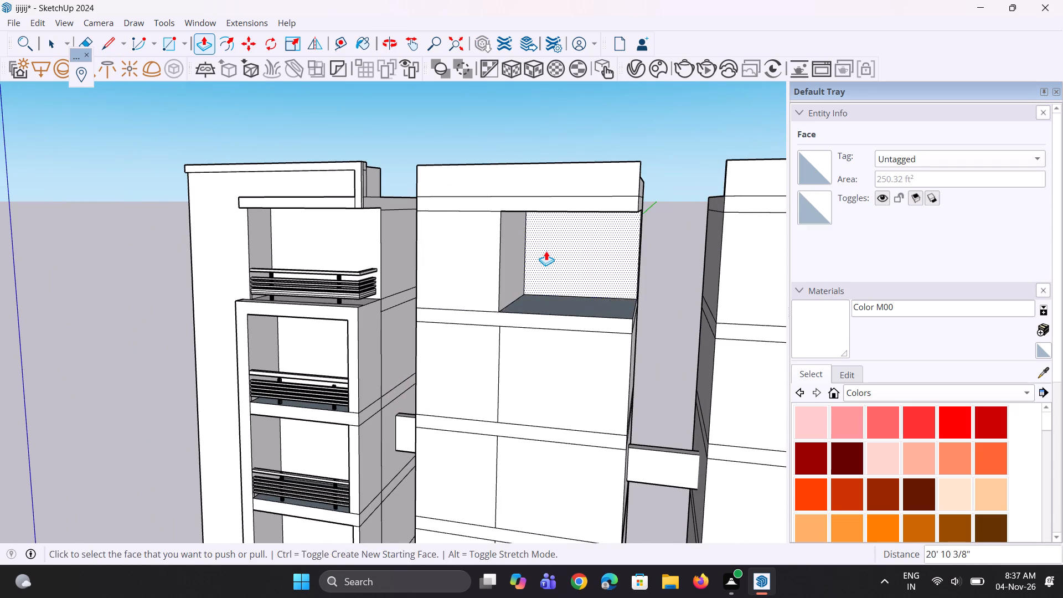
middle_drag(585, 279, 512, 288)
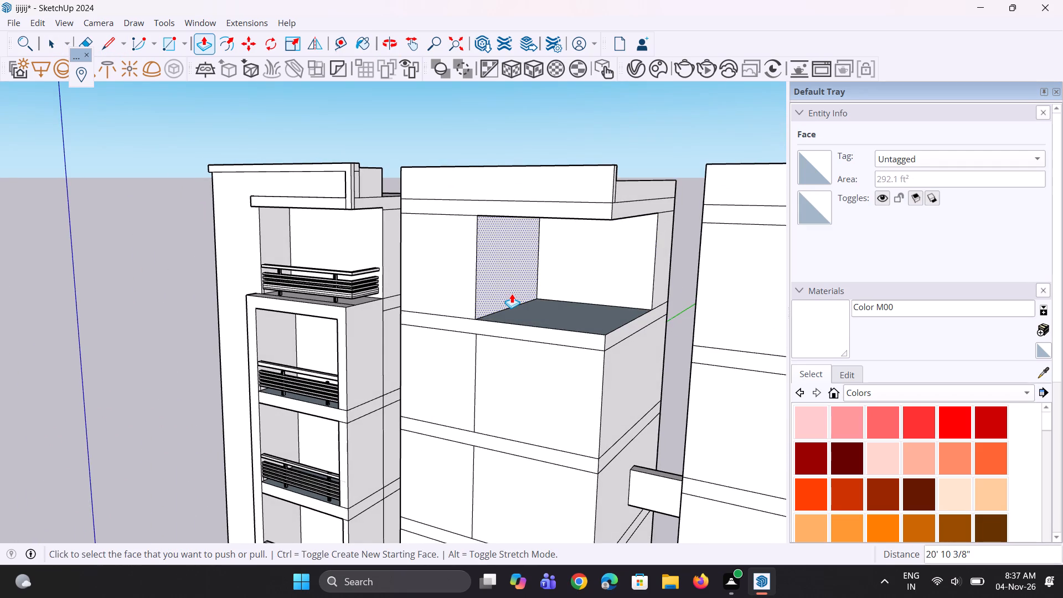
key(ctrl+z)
Push the middle block's topmost tall front panel part nearer the third block inward by 13' 3" to form a corner recess.
click(515, 296)
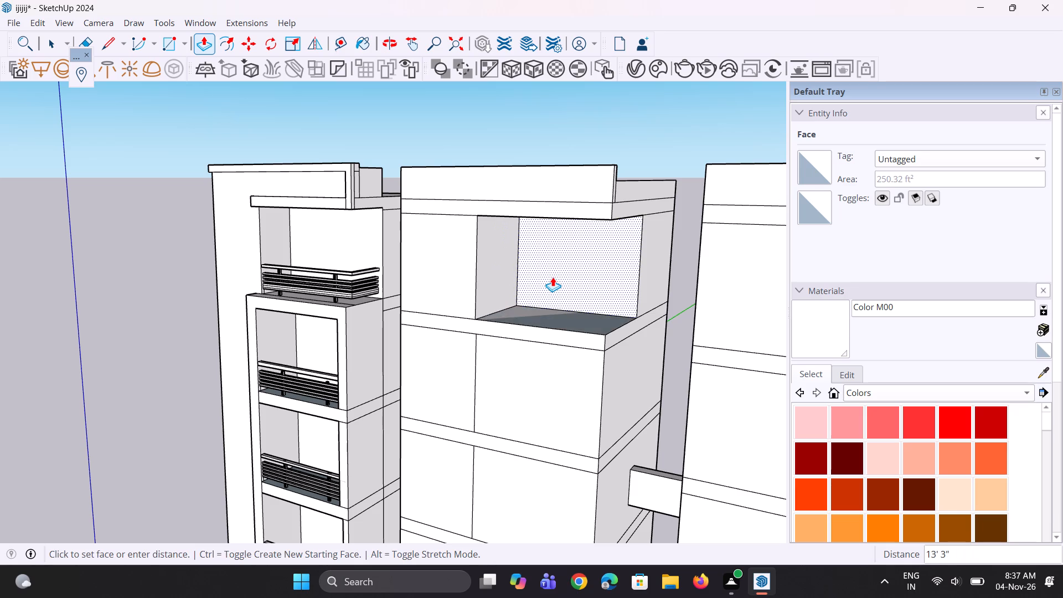
click(553, 277)
Repeat the same 13' 3" inward push on the matching panel parts of the four lower floors of the middle block.
double_click(551, 374)
scroll(544, 242, down, 9)
scroll(533, 388, up, 8)
double_click(552, 344)
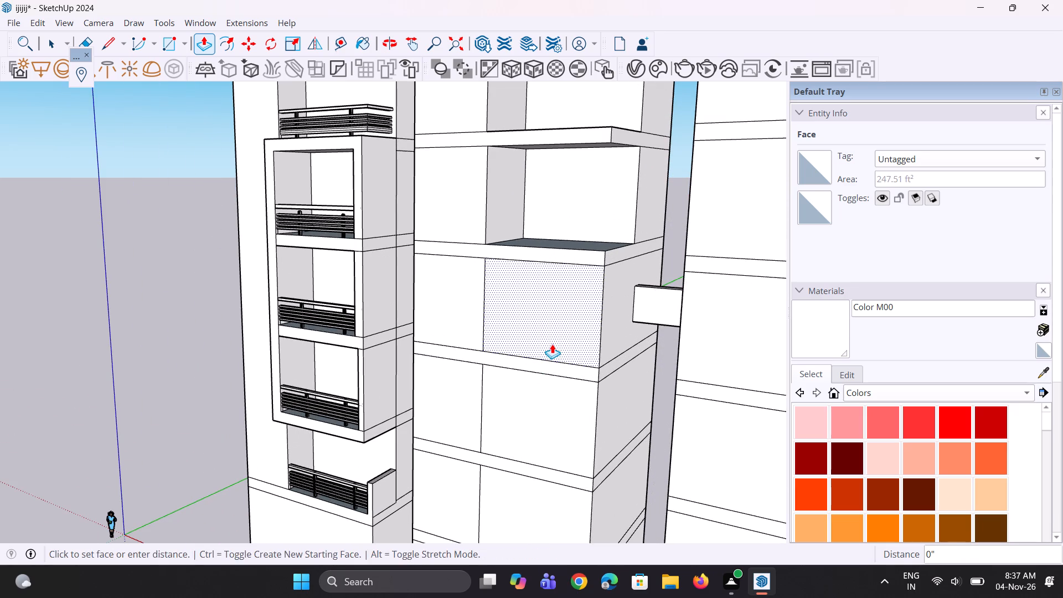
scroll(548, 331, down, 9)
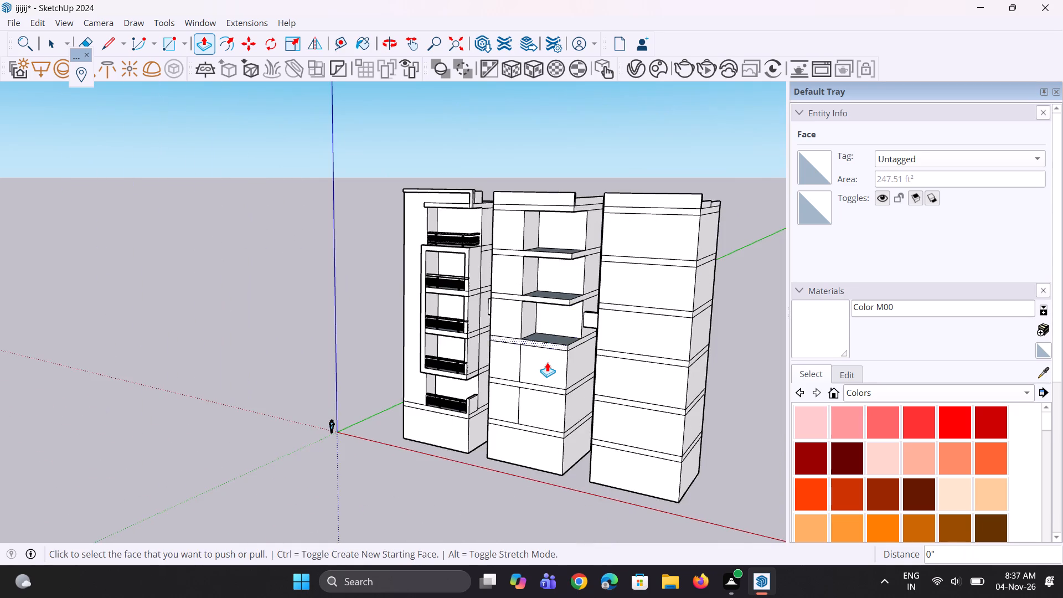
scroll(547, 367, up, 4)
double_click(547, 368)
scroll(517, 306, down, 5)
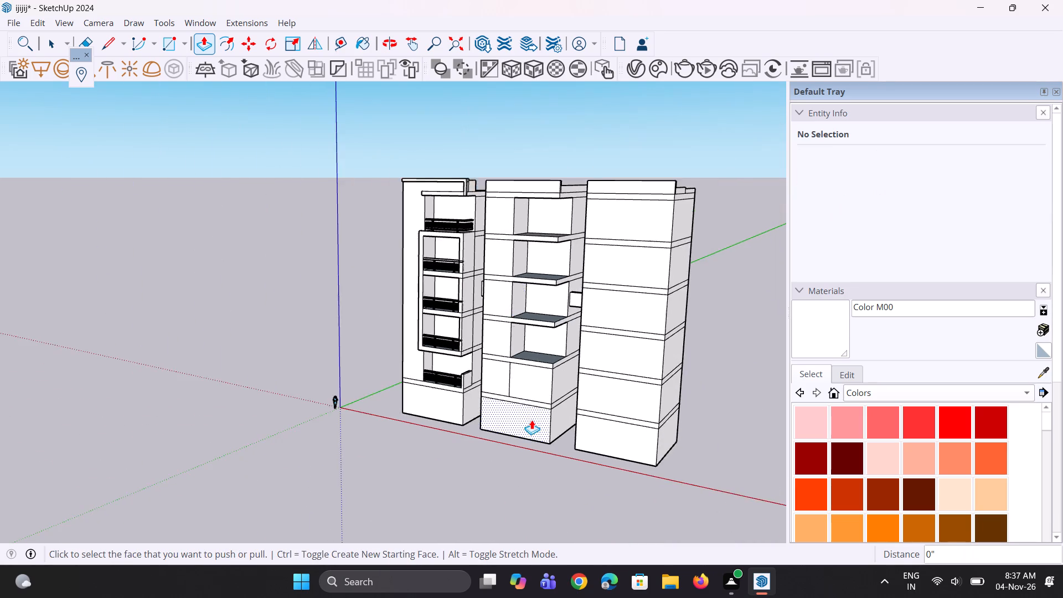
scroll(531, 420, up, 5)
scroll(548, 371, up, 4)
double_click(548, 370)
Examine the middle block's stacked corner recesses and slabs from the side and from farther away.
middle_drag(546, 379, 518, 376)
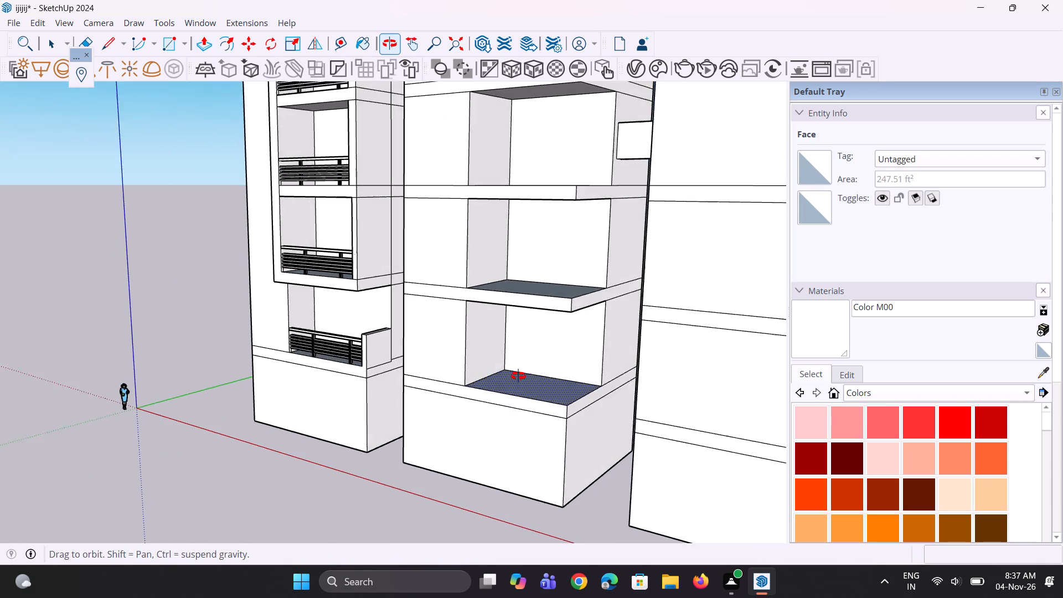
middle_drag(518, 376, 468, 367)
scroll(467, 363, down, 11)
scroll(471, 340, up, 1)
middle_drag(471, 339, 478, 337)
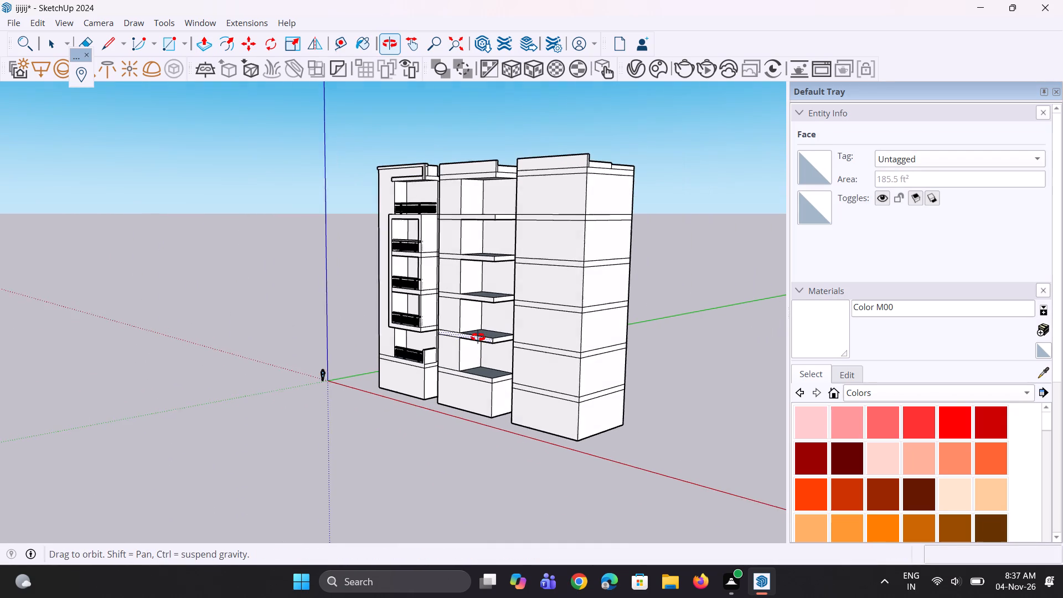
middle_drag(478, 337, 479, 337)
scroll(479, 336, down, 2)
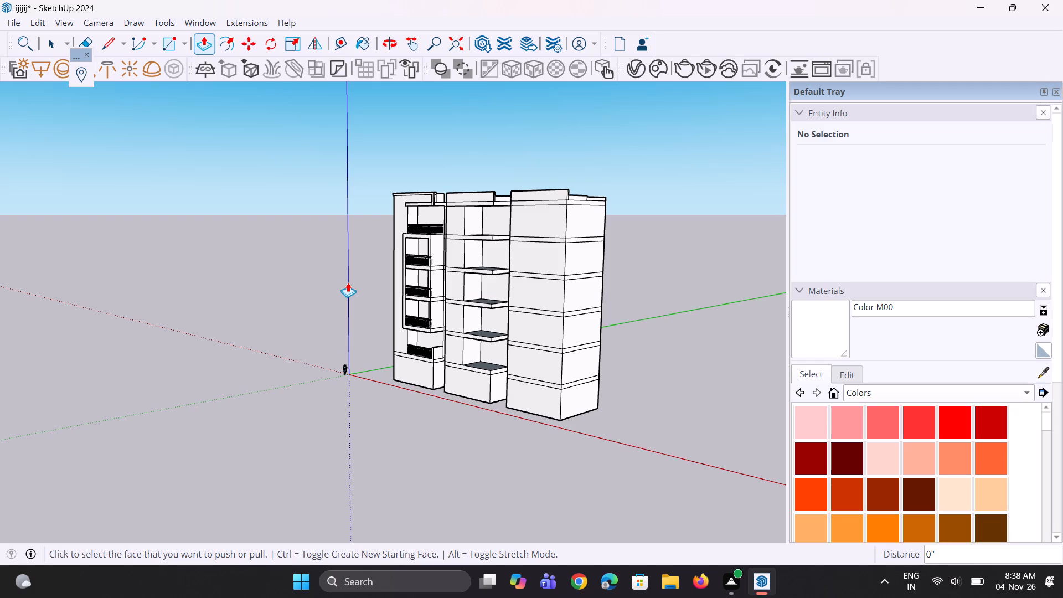
Draw a 2' vertical line across the front of the slab below the topmost recess, up from the second recess's inner corner.
scroll(364, 269, up, 3)
scroll(460, 219, up, 5)
scroll(577, 248, up, 3)
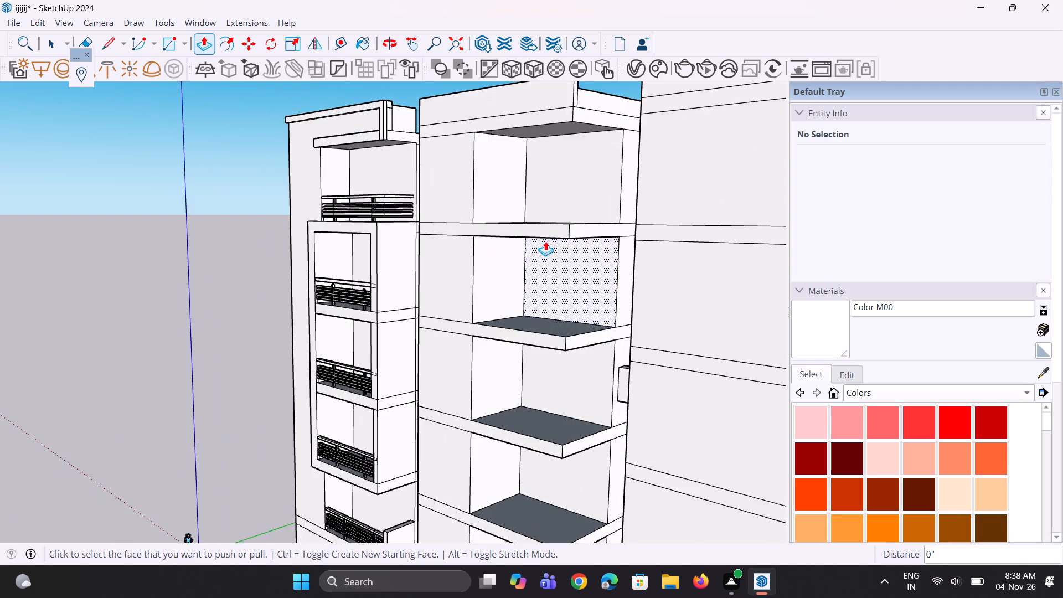
scroll(544, 240, up, 3)
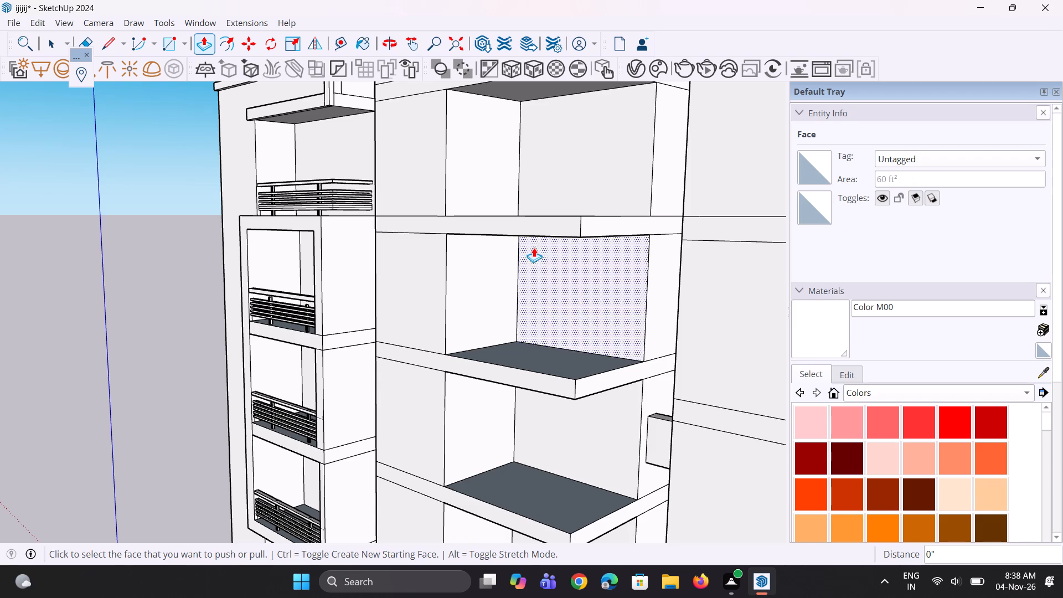
key(l)
scroll(474, 209, up, 3)
scroll(413, 254, up, 2)
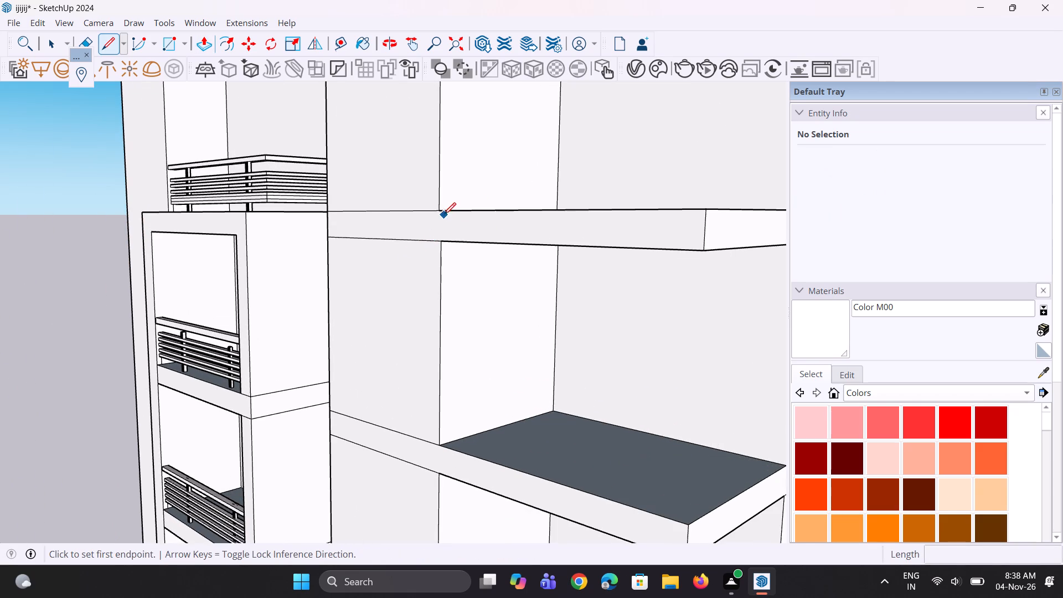
click(440, 212)
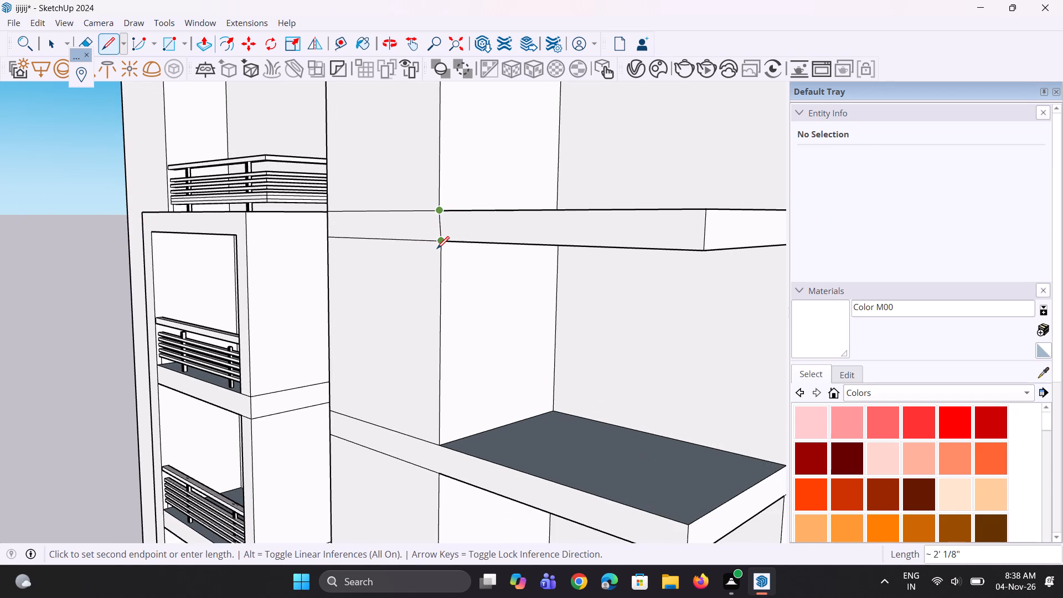
key(ctrl+z)
middle_drag(440, 254, 503, 220)
scroll(493, 177, up, 4)
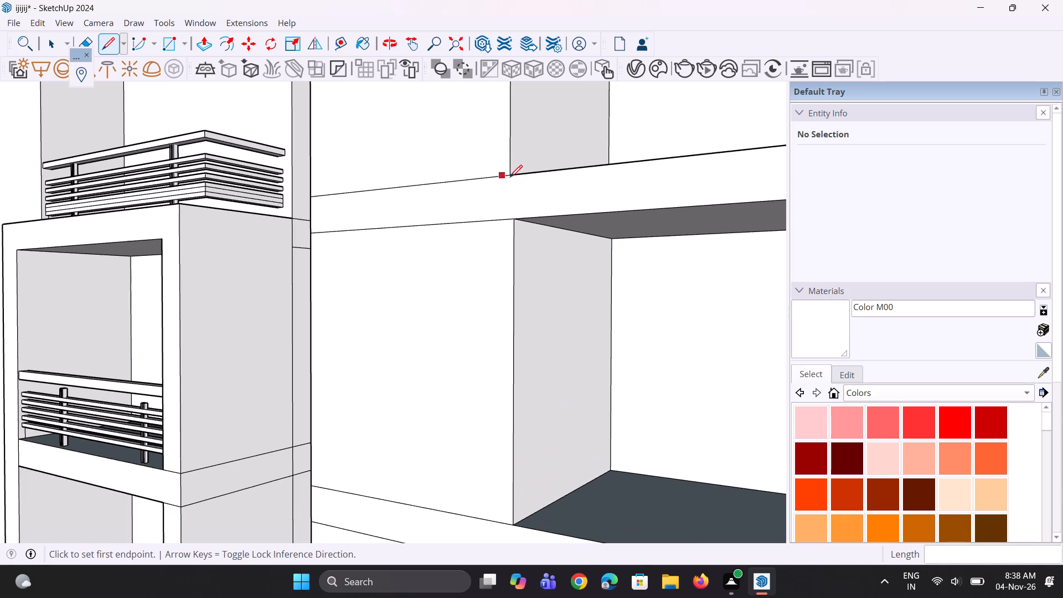
click(513, 176)
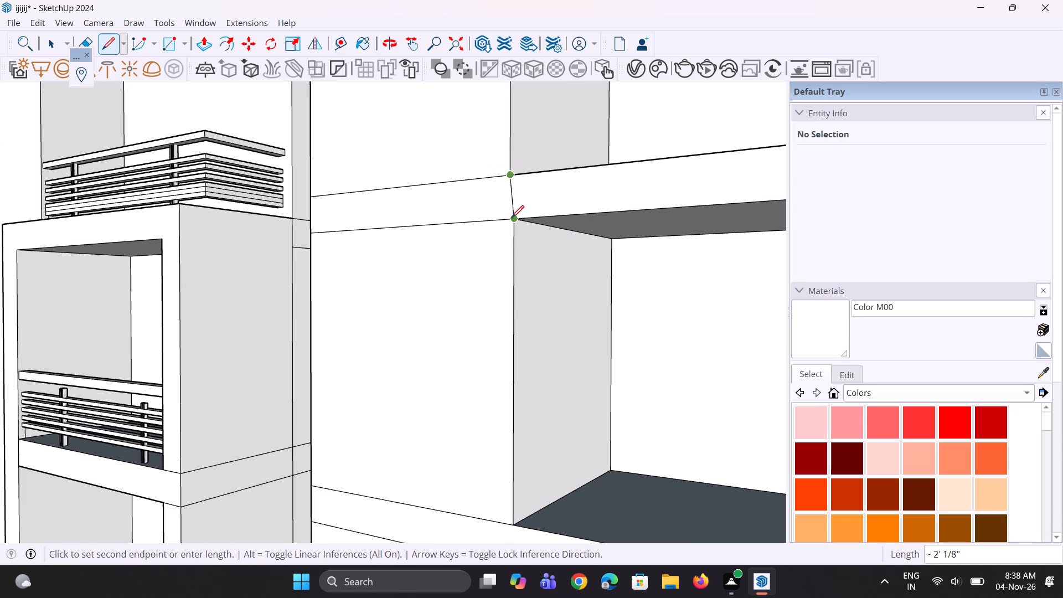
key(Escape)
scroll(509, 223, up, 3)
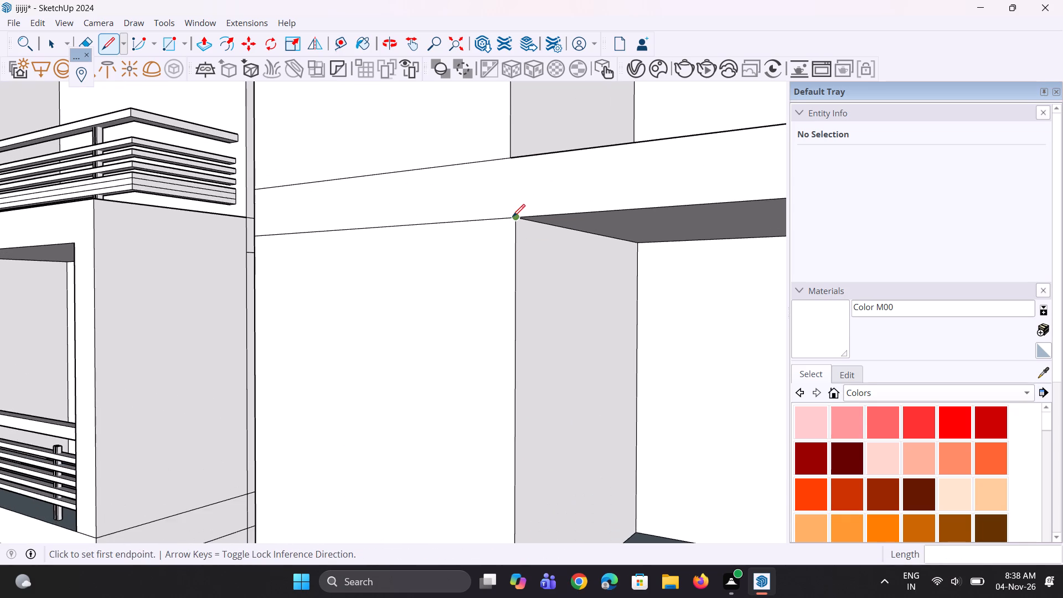
click(513, 216)
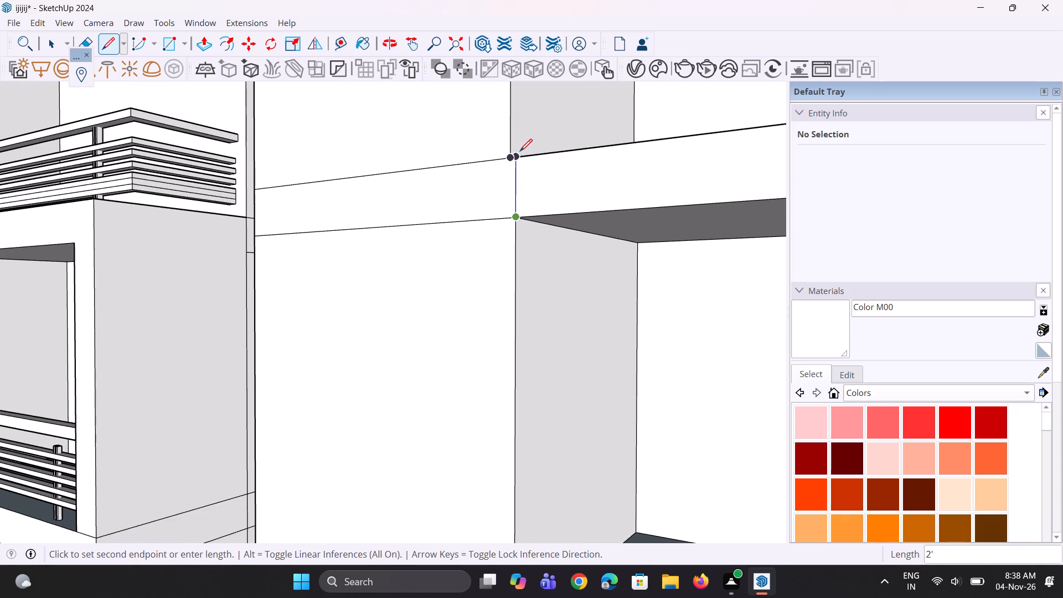
click(520, 159)
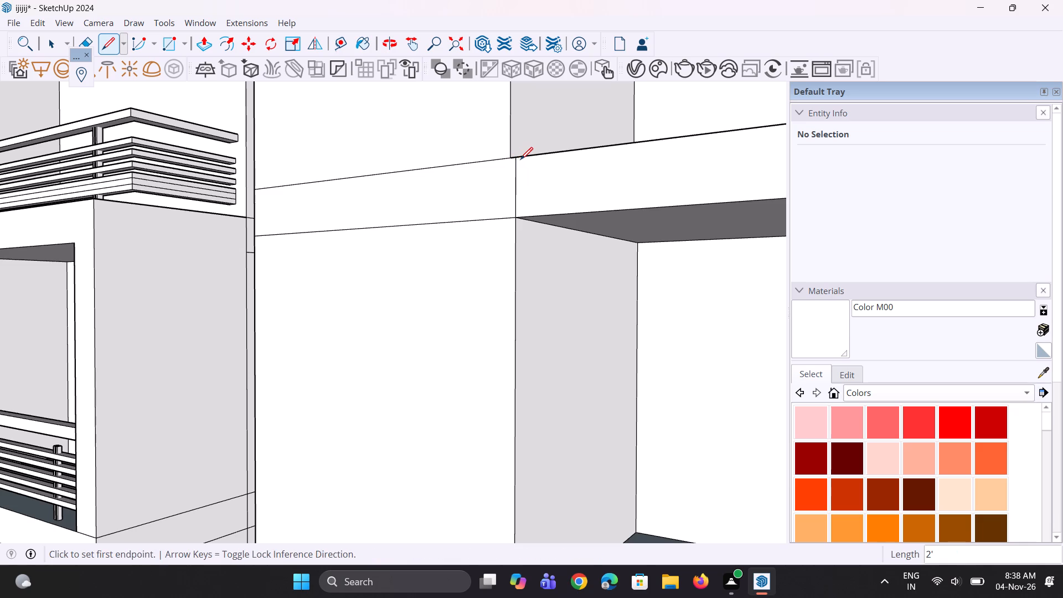
Push the topmost recess's side wall by about 2 7/16" to align it with the line on the slab front below.
middle_drag(520, 159, 491, 232)
key(space)
scroll(452, 267, up, 3)
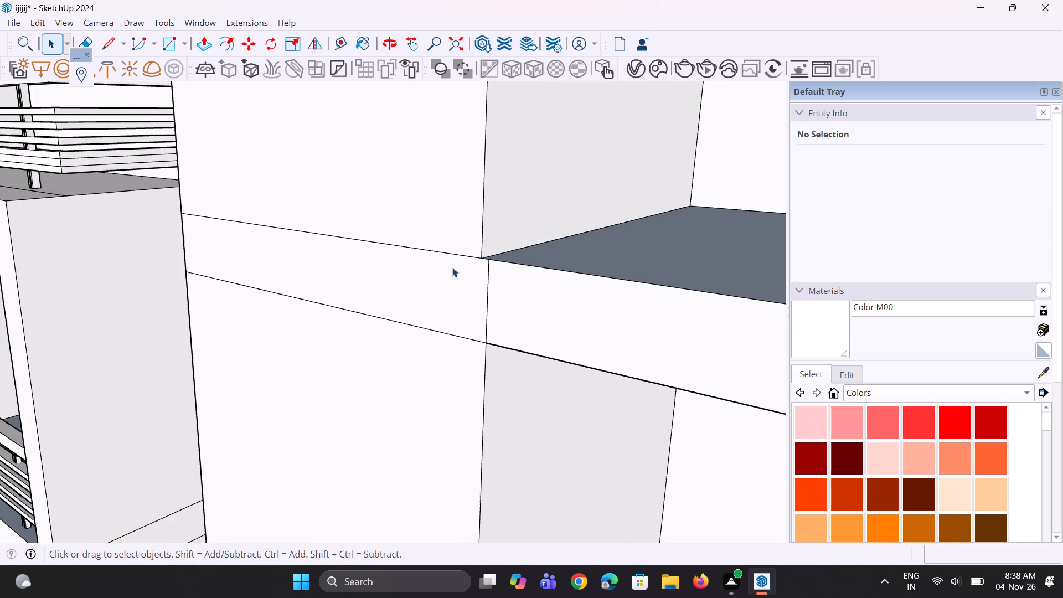
scroll(452, 267, up, 3)
key(p)
click(502, 230)
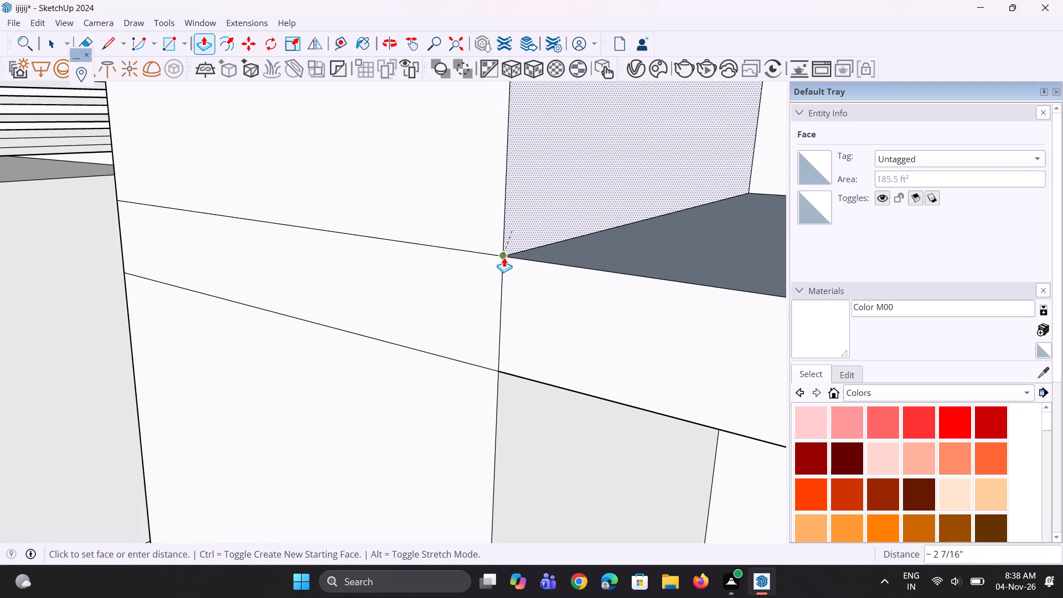
click(504, 257)
Draw a 2' vertical line across the slab front between the middle block's second and third recesses, joining their wall corners.
scroll(450, 285, down, 19)
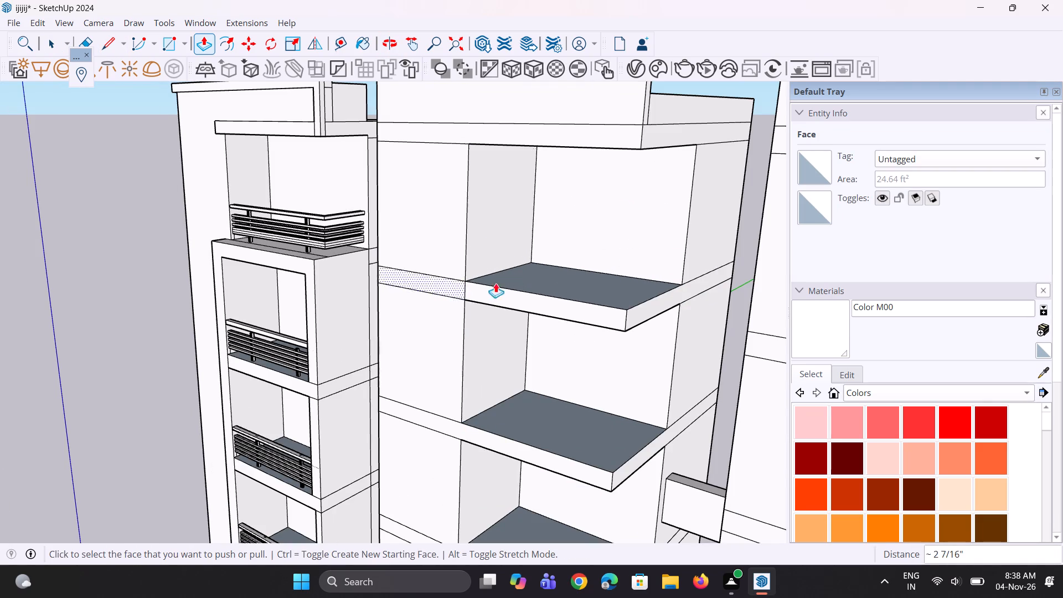
scroll(539, 297, up, 1)
key(space)
scroll(574, 368, up, 4)
middle_drag(575, 368, 560, 369)
scroll(559, 369, up, 1)
scroll(561, 349, down, 12)
middle_click(561, 349)
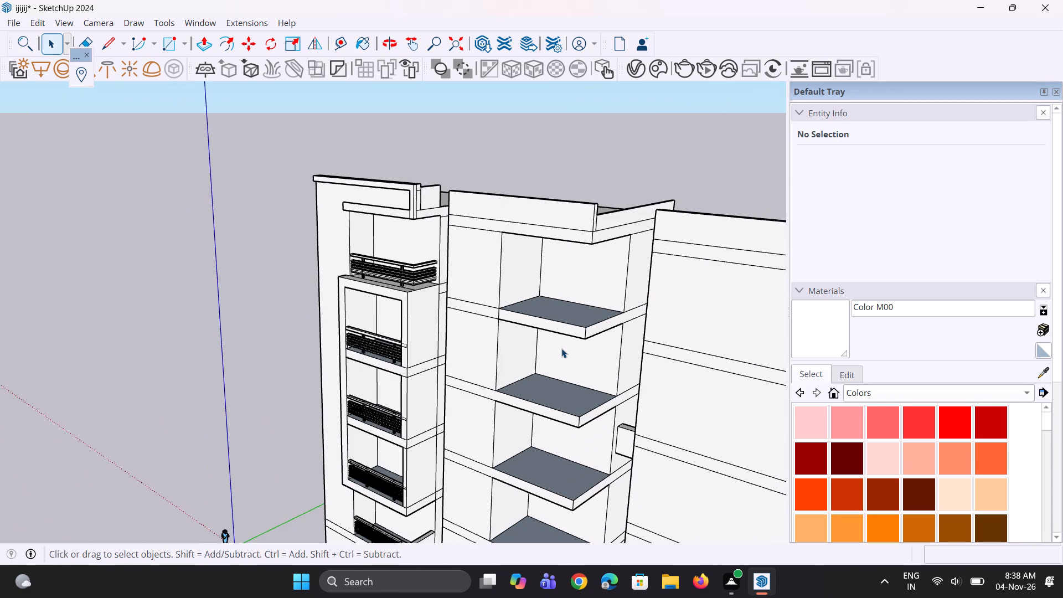
scroll(551, 420, up, 7)
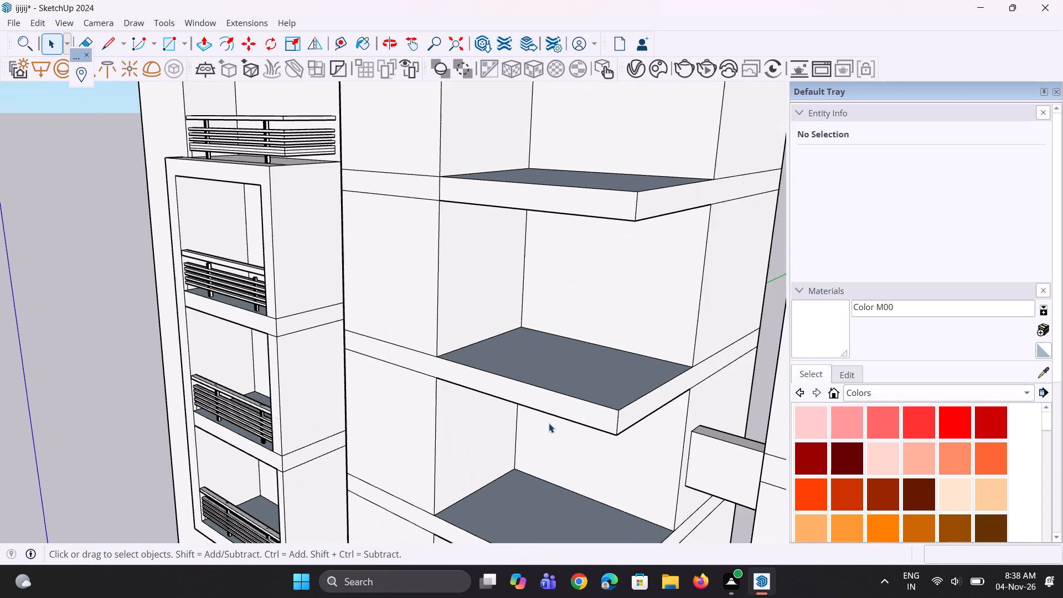
key(p)
scroll(458, 374, up, 3)
key(l)
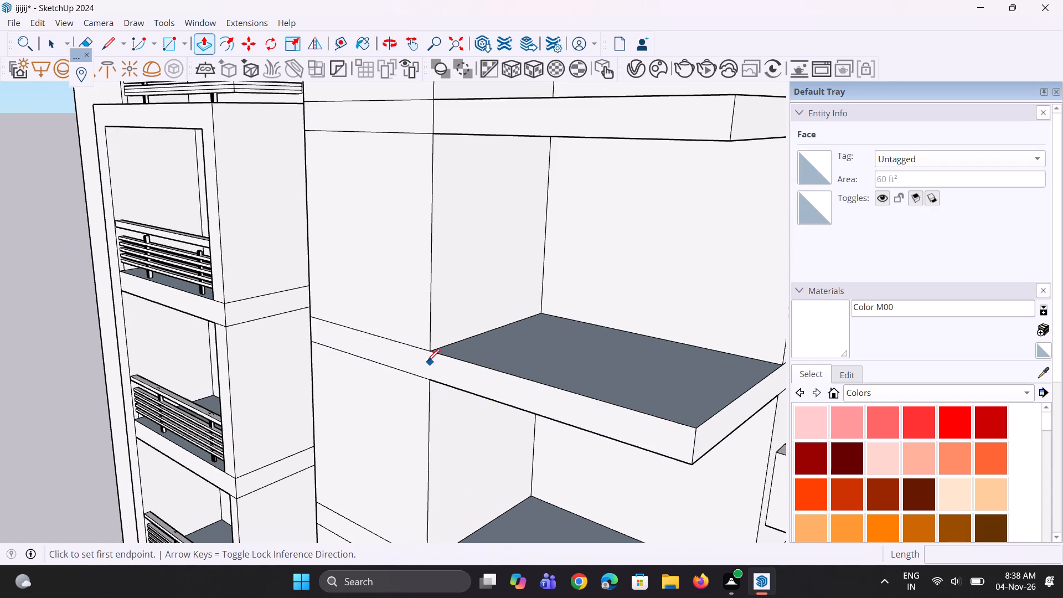
scroll(427, 361, up, 3)
click(432, 351)
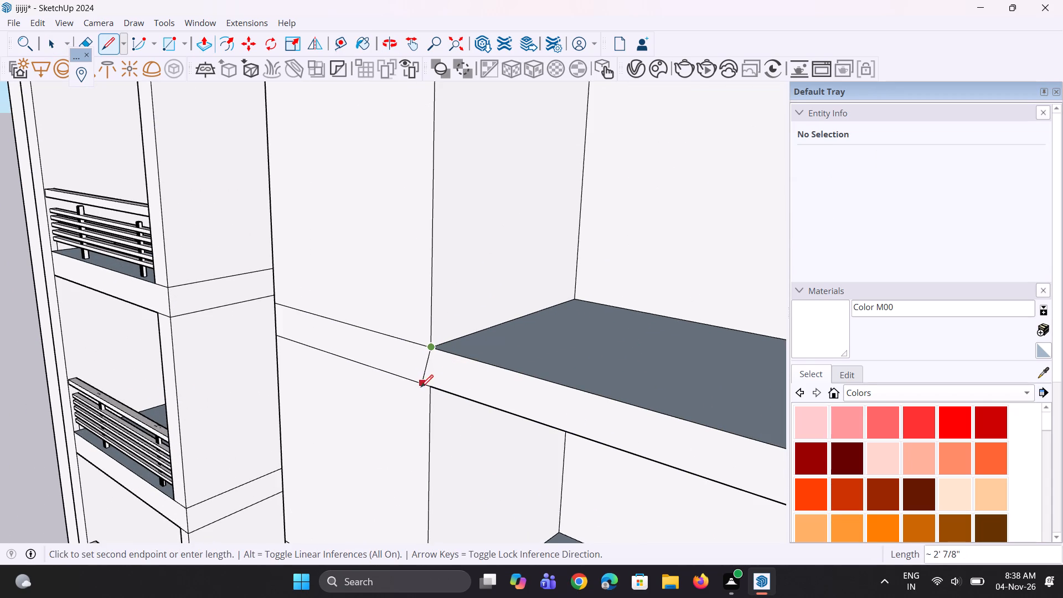
click(429, 391)
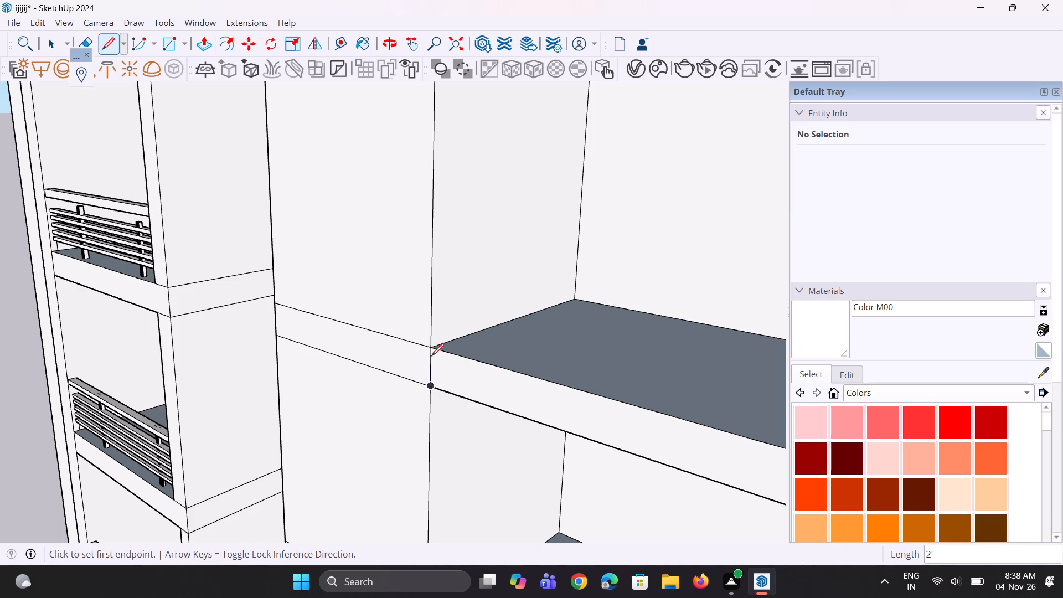
Draw a 2' vertical line across the slab front between the middle block's third and fourth recesses, joining their wall corners.
scroll(406, 315, down, 18)
scroll(415, 396, up, 5)
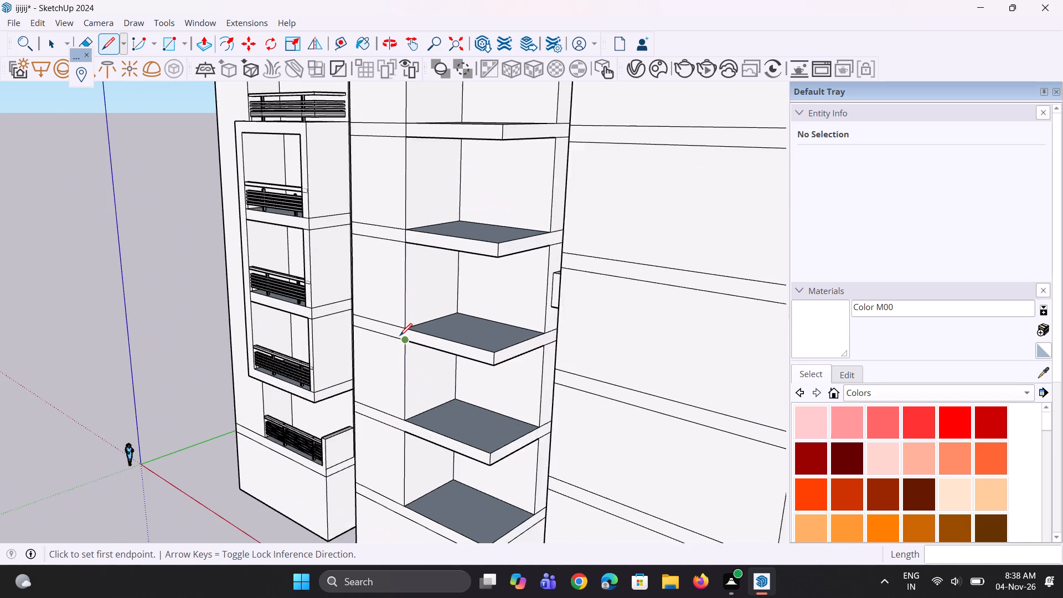
scroll(400, 336, up, 14)
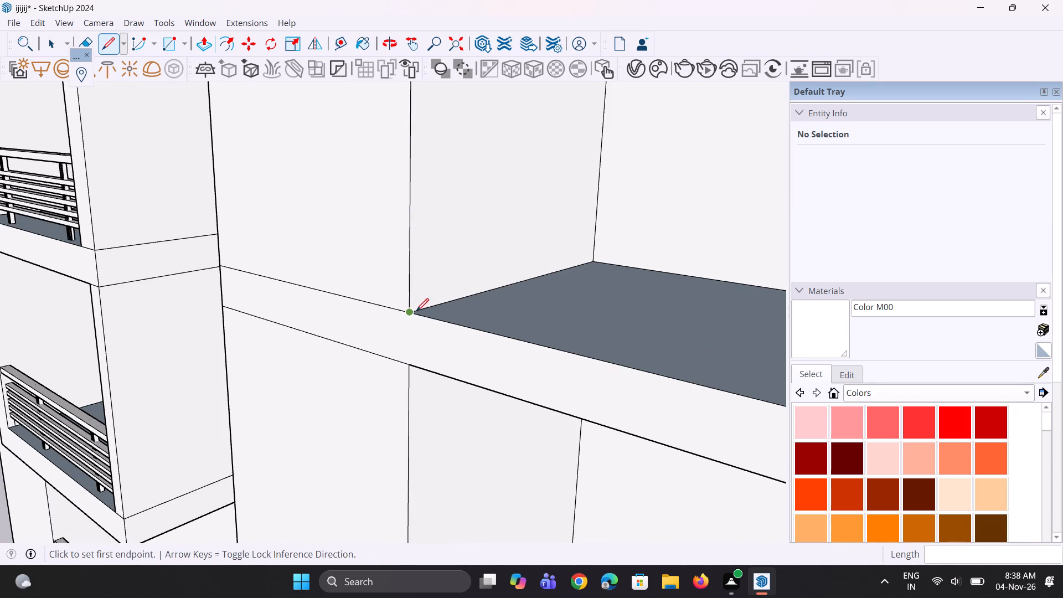
click(412, 313)
click(409, 363)
Draw a vertical line across the slab front between the middle block's fourth and fifth recesses, joining their wall corners.
scroll(386, 293, down, 13)
scroll(404, 477, up, 5)
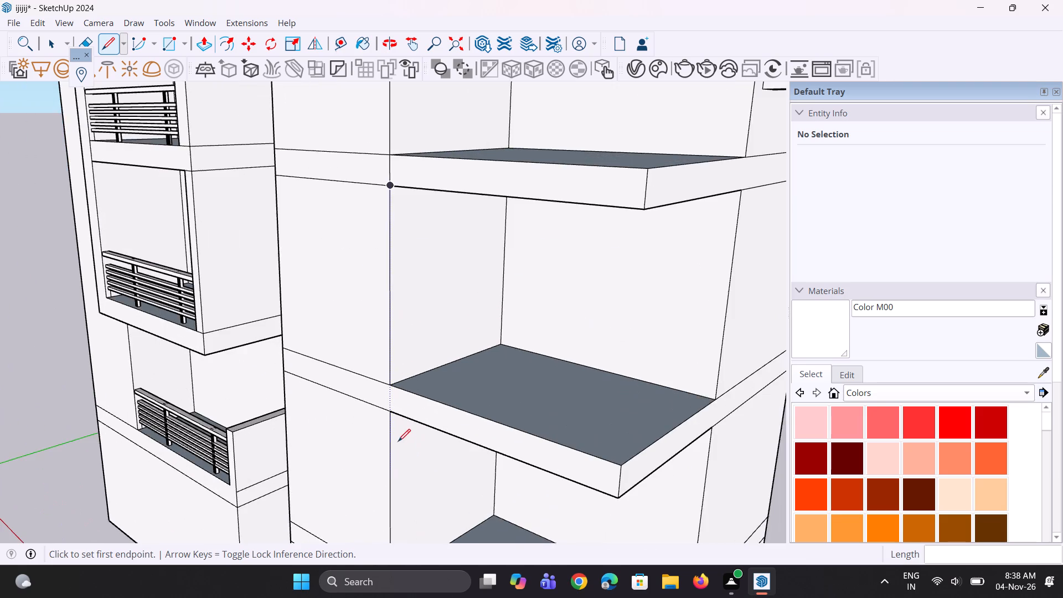
scroll(398, 430, up, 4)
scroll(399, 378, up, 4)
click(382, 356)
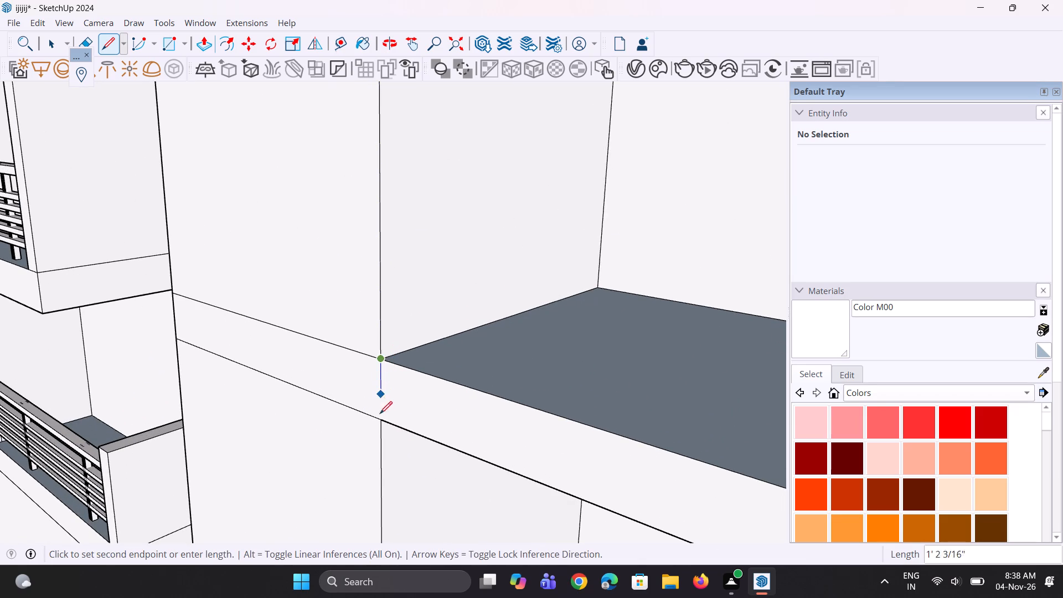
click(380, 422)
scroll(381, 416, down, 16)
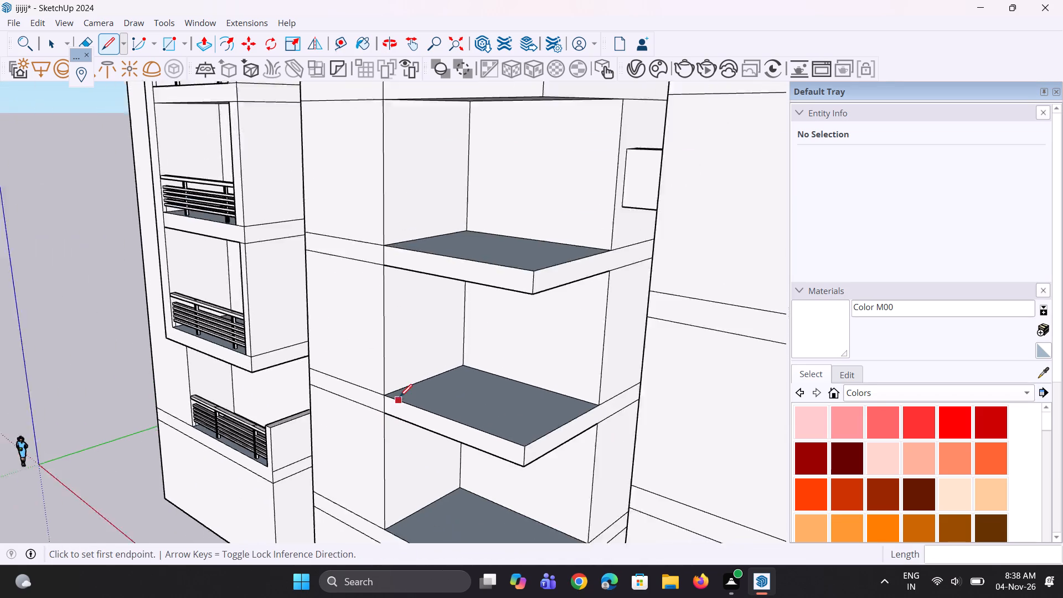
scroll(400, 396, down, 9)
key(space)
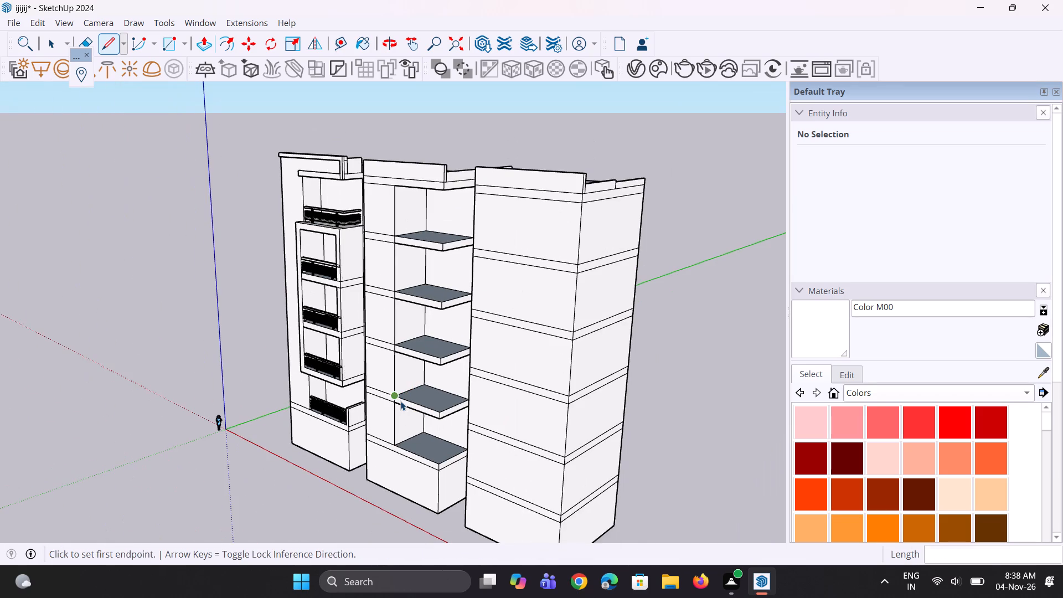
key(space)
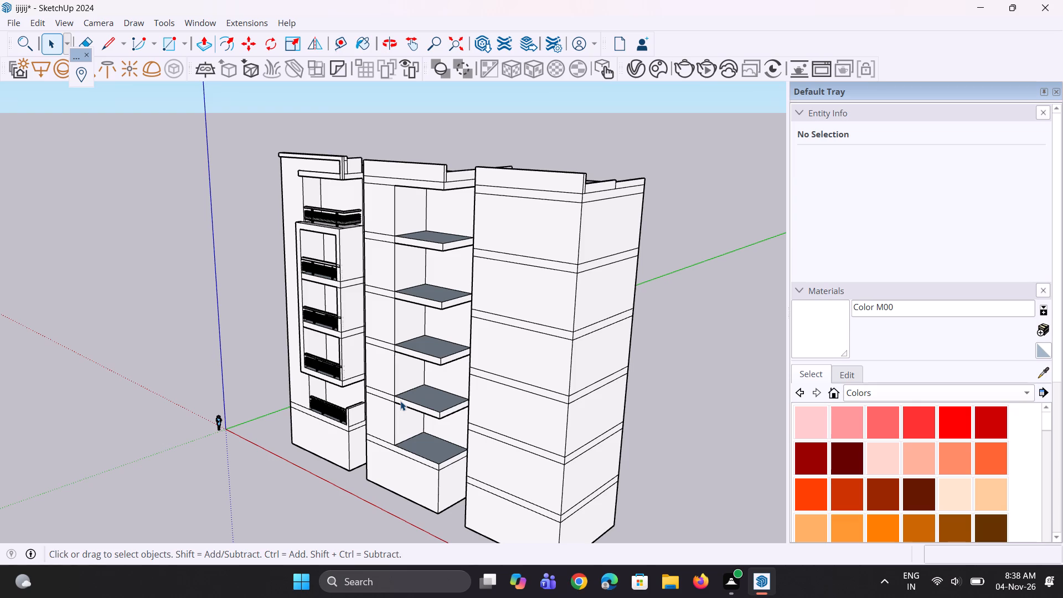
Pull the front of the slab between the middle block's second and third recesses outward by about 1' 1 13/16".
scroll(429, 333, up, 3)
scroll(395, 302, up, 4)
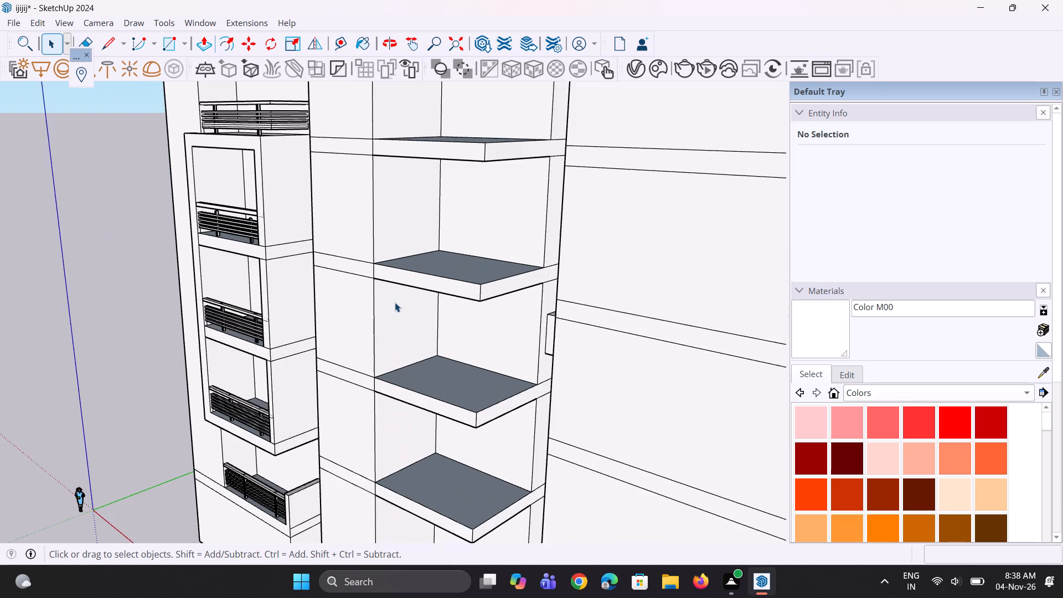
scroll(395, 302, up, 1)
key(p)
scroll(395, 291, up, 5)
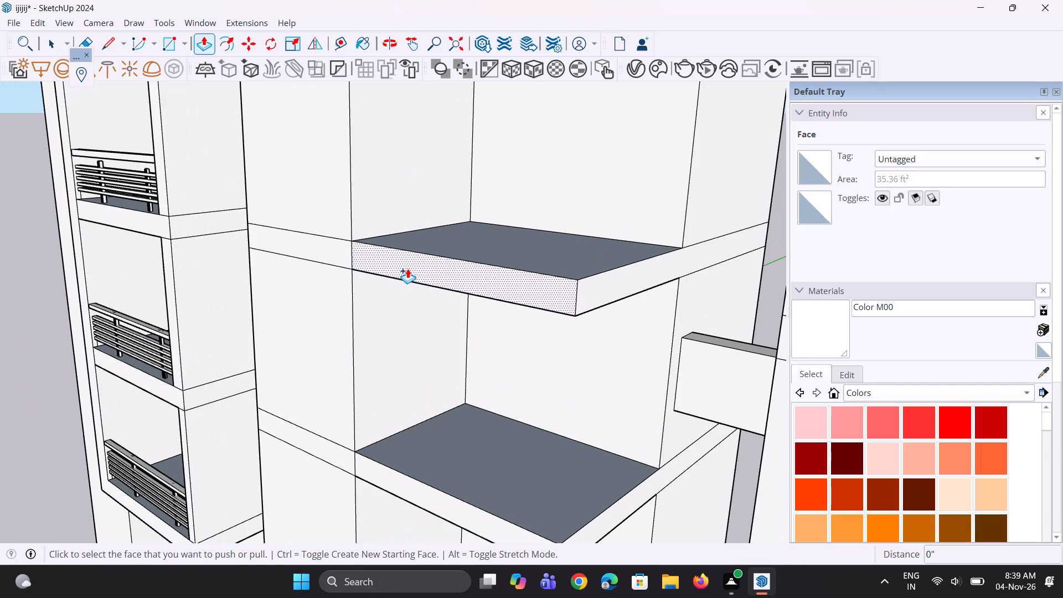
click(407, 269)
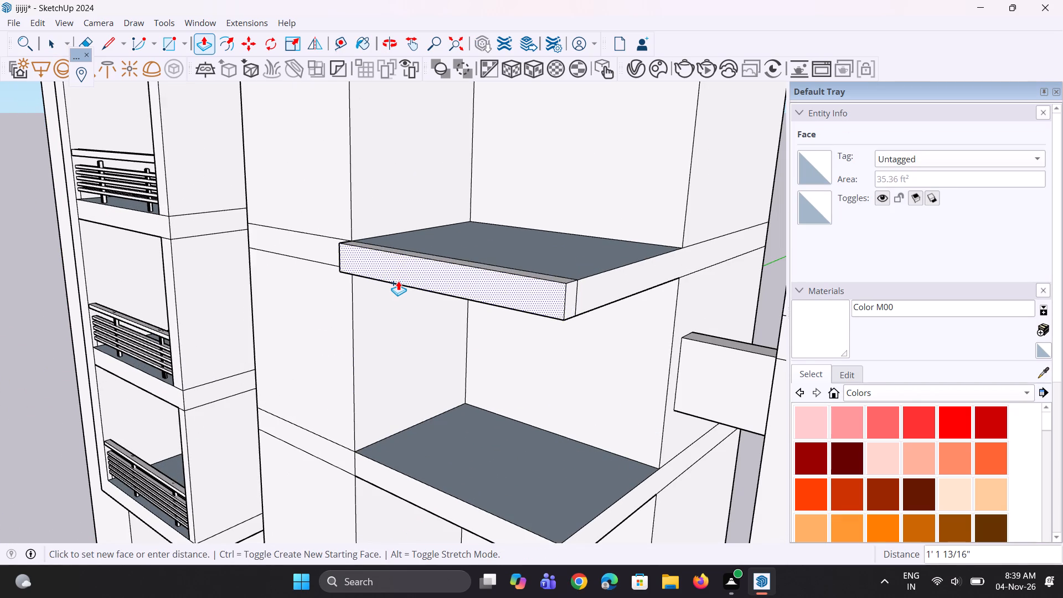
click(398, 281)
Copy the short inner-end edge on the underside of the projecting slab strip about 2' 3 15/16" along the strip.
middle_drag(306, 285, 780, 189)
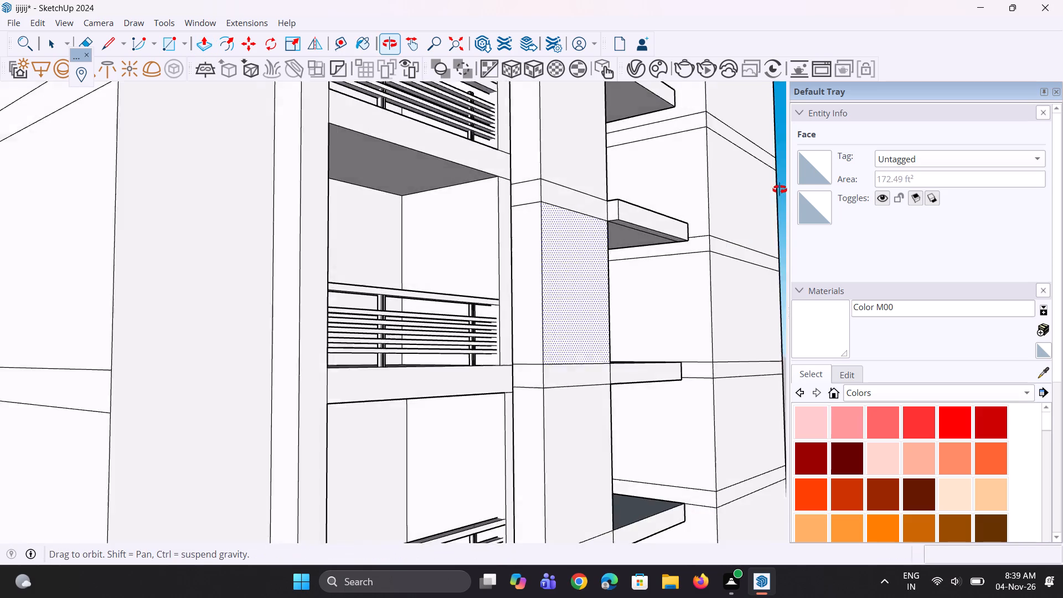
middle_drag(780, 189, 591, 198)
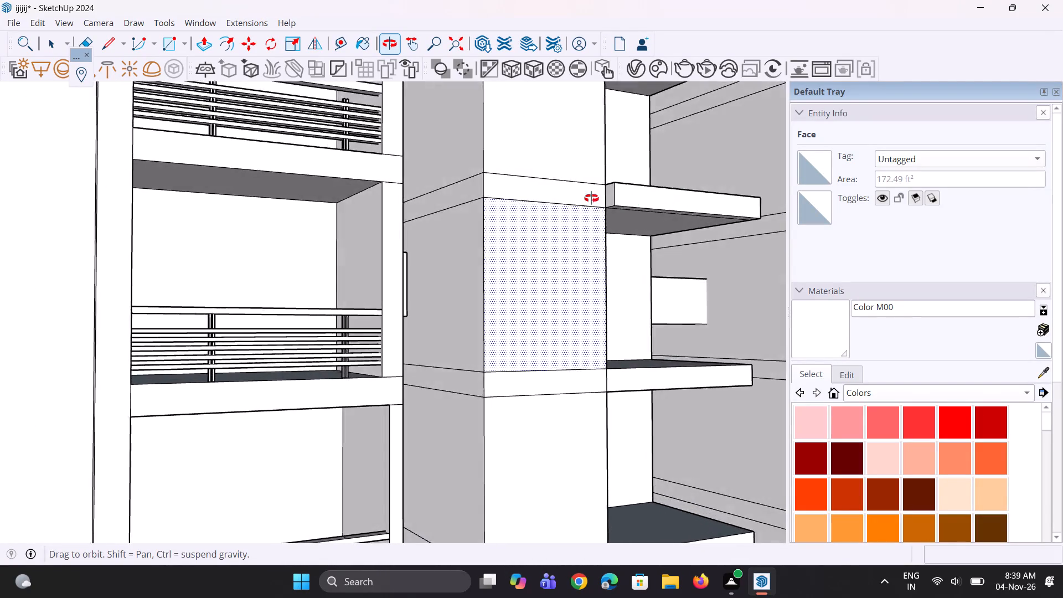
middle_drag(591, 198, 345, 194)
scroll(380, 184, up, 8)
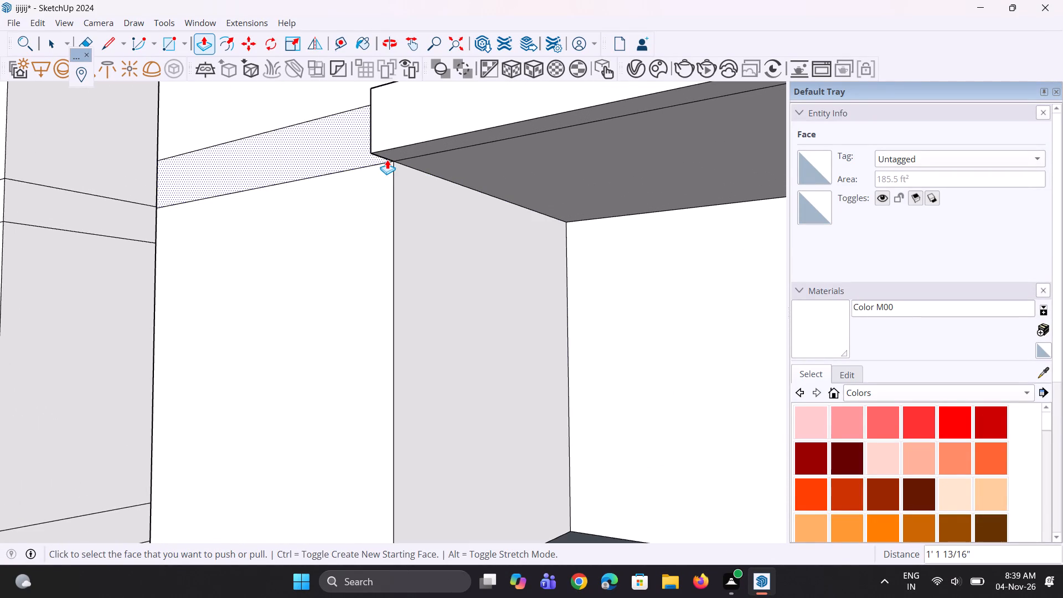
text(b)
key(space)
key(space)
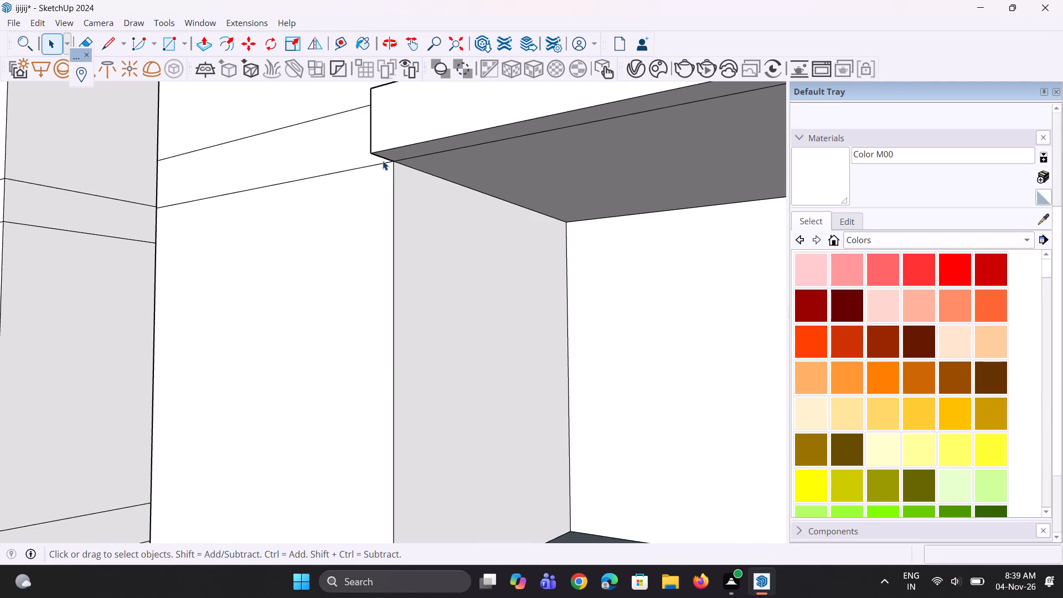
click(384, 159)
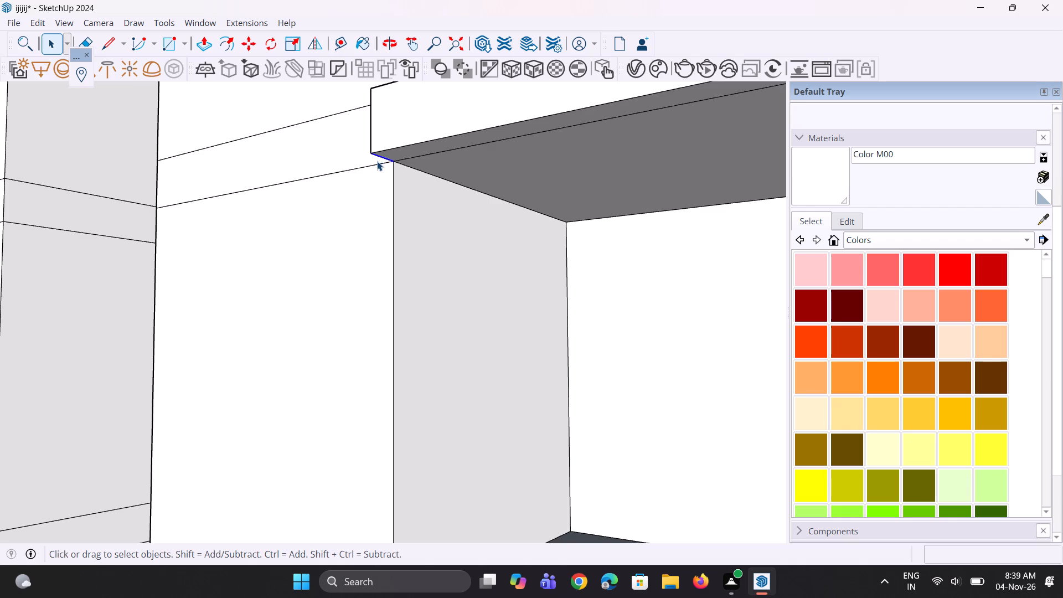
key(m)
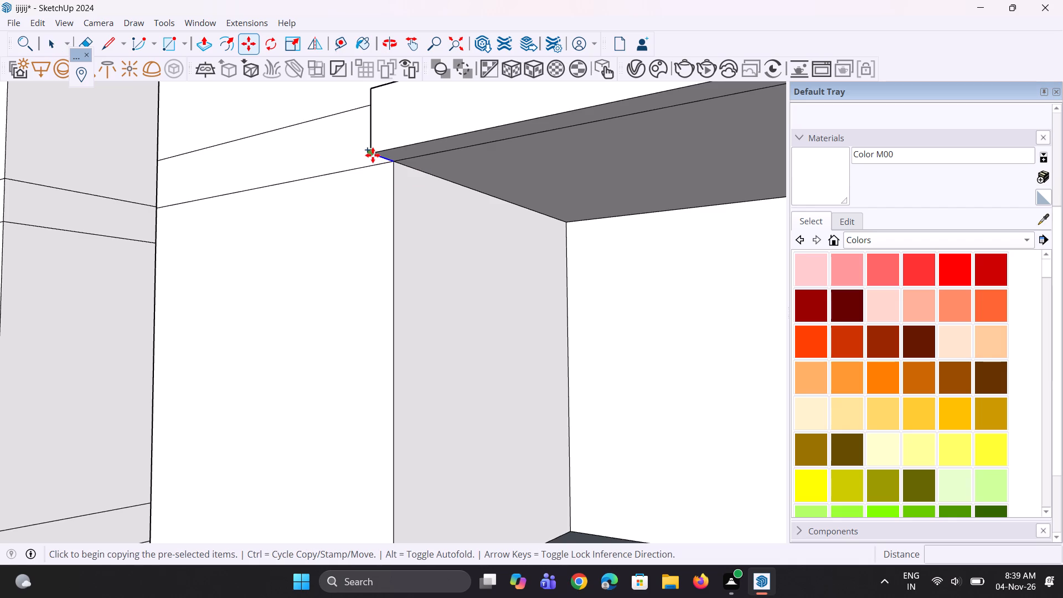
click(373, 155)
click(435, 142)
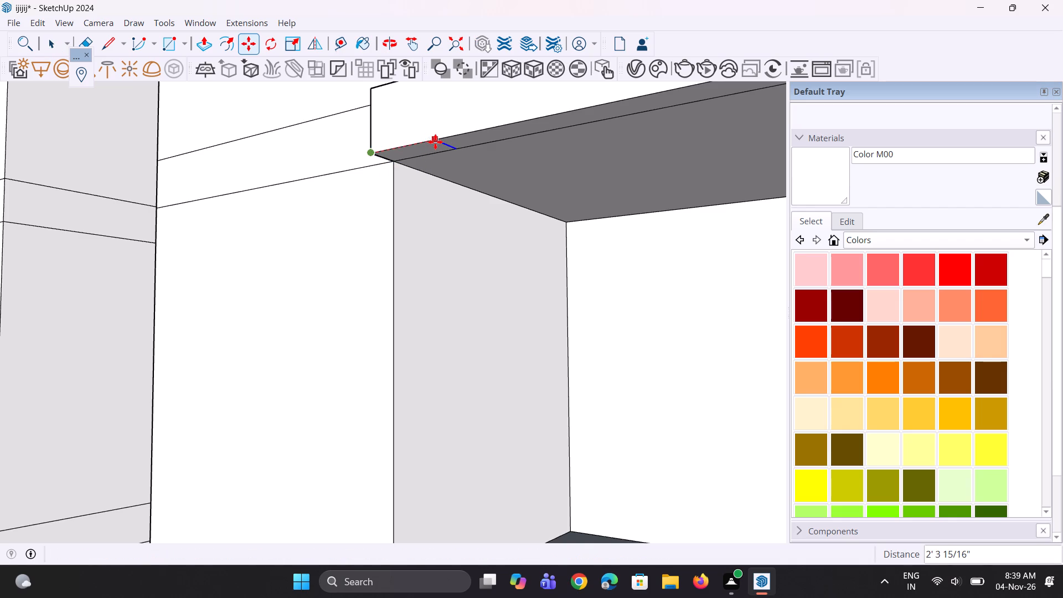
Pull the marked end of the strip's underside down 16' to the bottom of the slab below, forming a vertical frame leg.
key(p)
click(432, 149)
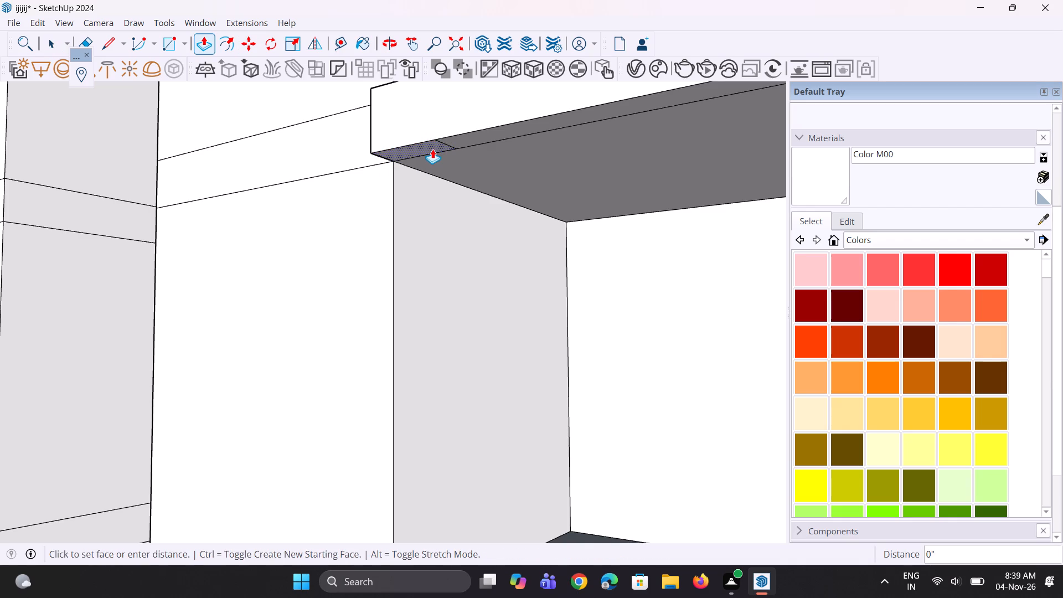
scroll(422, 242, down, 11)
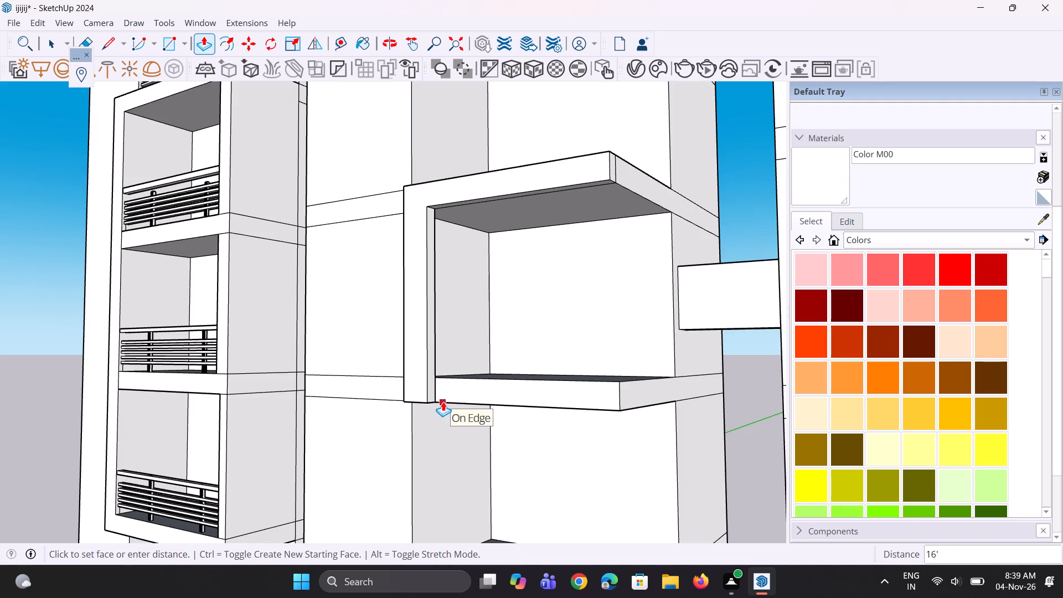
click(443, 401)
Draw a 1' 1 13/16" line across the frame leg's inner side, level with the top of the third recess's floor slab.
middle_drag(506, 355, 280, 341)
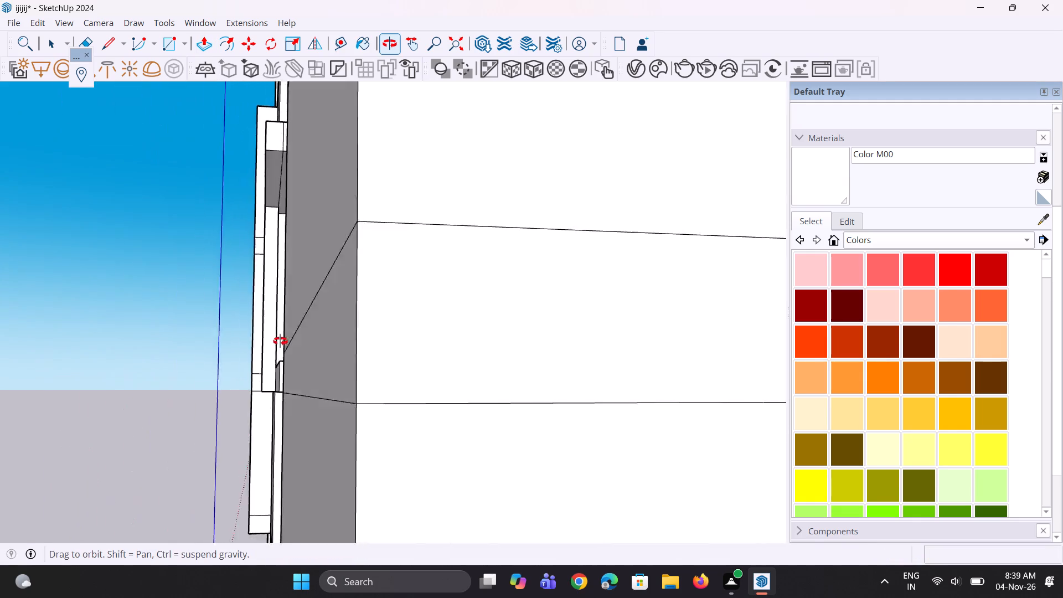
middle_drag(280, 341, 310, 342)
scroll(309, 339, up, 13)
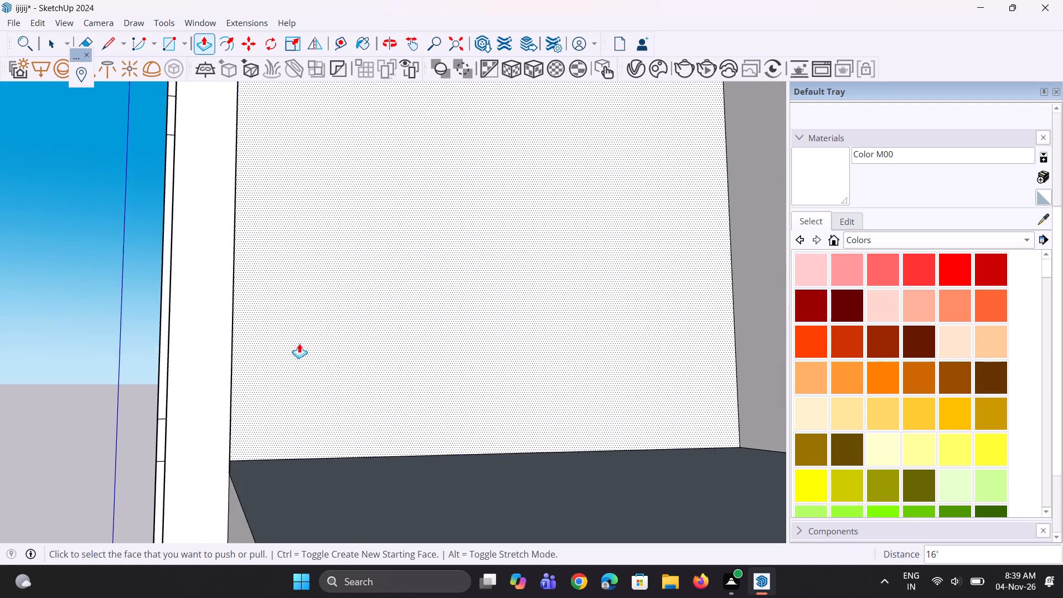
middle_drag(298, 343, 239, 364)
middle_drag(238, 364, 455, 337)
scroll(455, 337, down, 3)
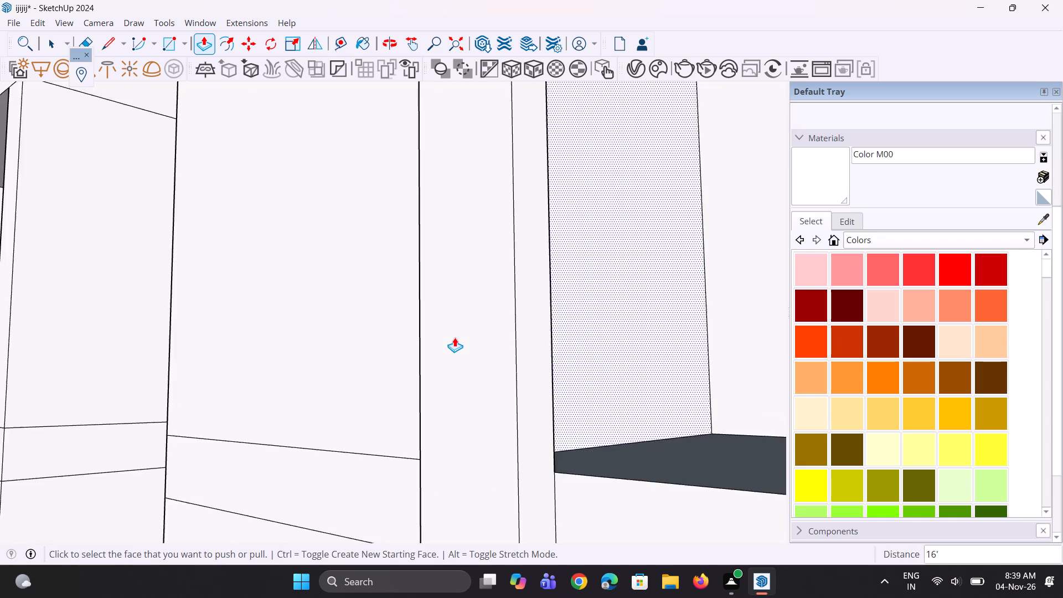
scroll(455, 337, down, 3)
middle_drag(456, 336, 466, 338)
scroll(457, 330, up, 1)
scroll(419, 294, down, 6)
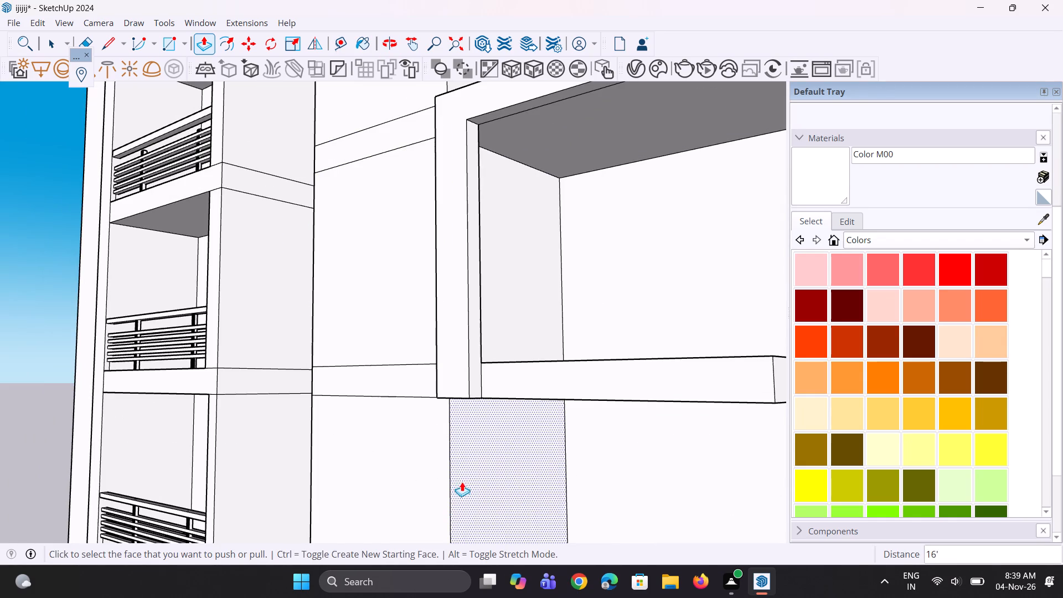
key(l)
scroll(497, 380, up, 10)
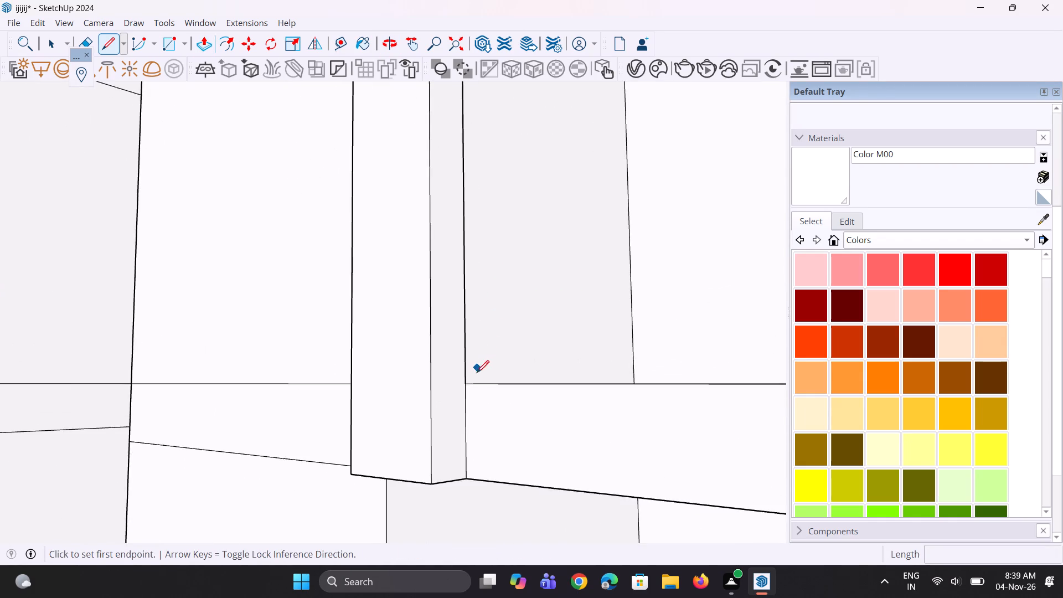
click(468, 387)
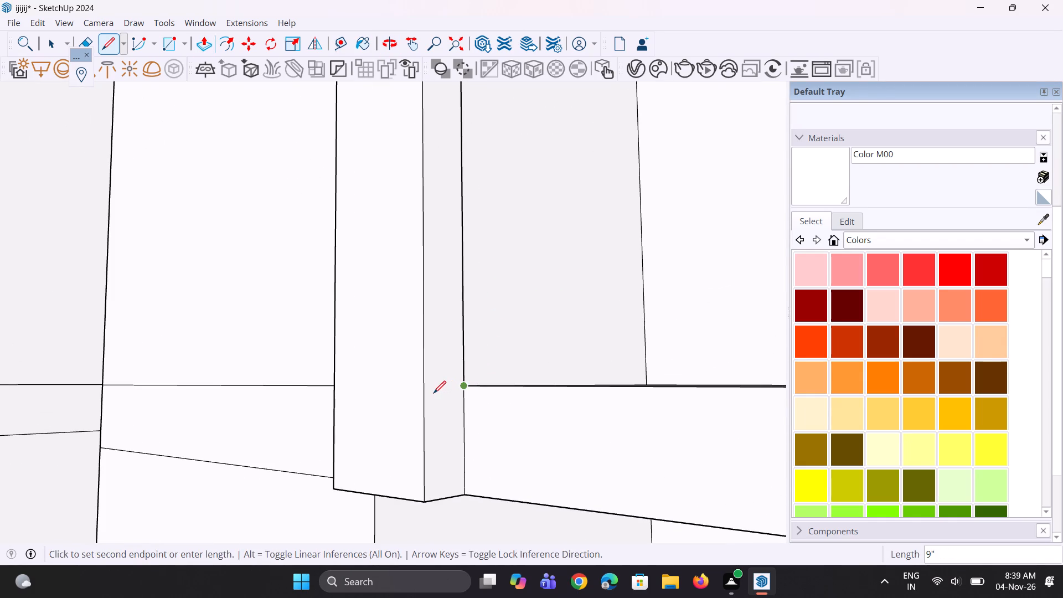
click(422, 392)
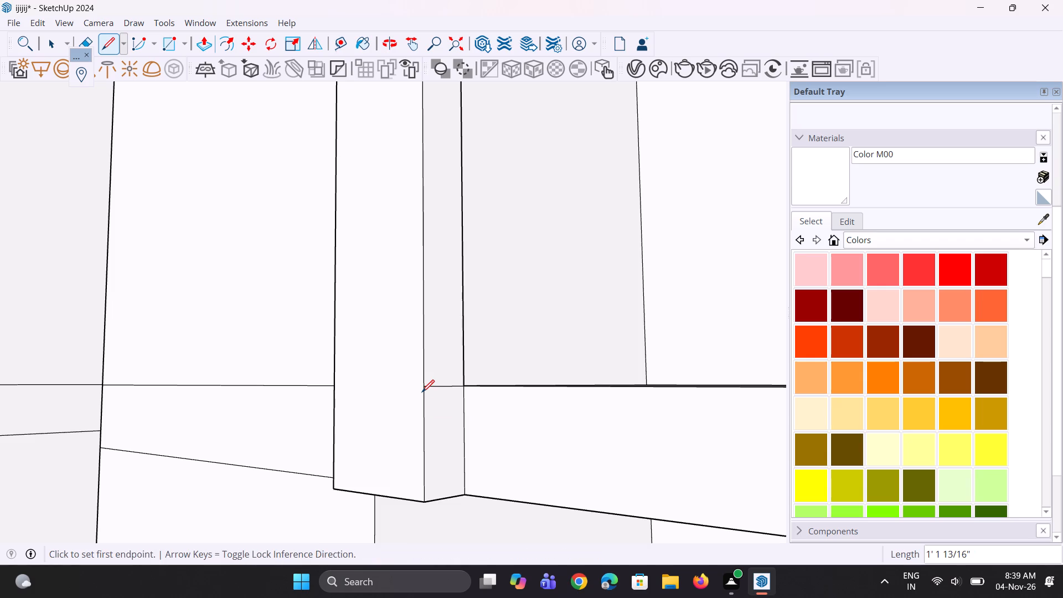
Pull the leg's side face below the line about 15' 4 3/16" along the slab front, forming the frame's bottom bar.
key(p)
click(432, 417)
scroll(637, 414, down, 6)
scroll(637, 413, down, 20)
scroll(637, 413, down, 3)
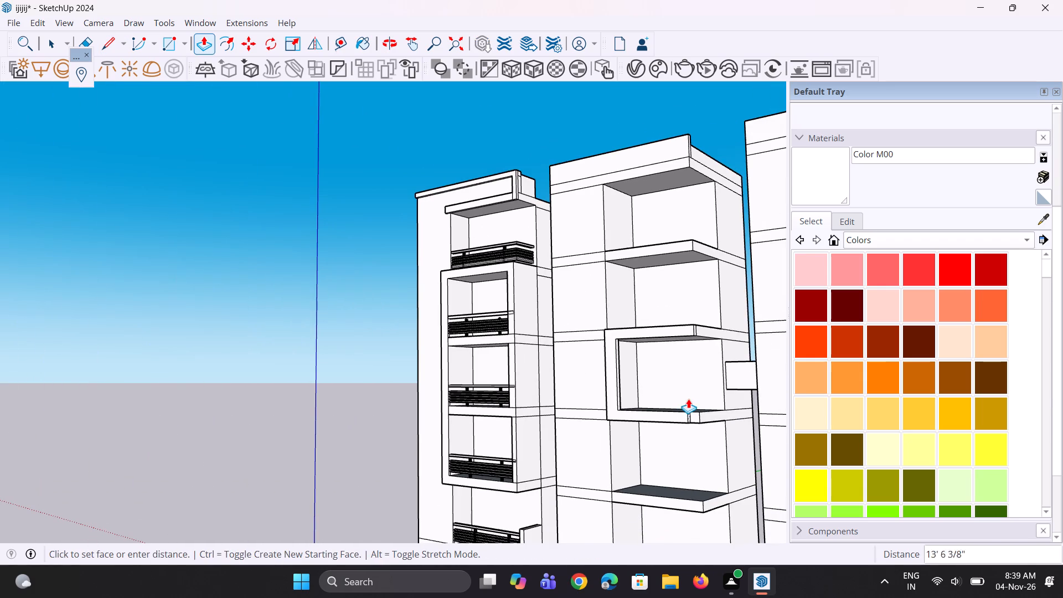
click(698, 334)
Copy the short top edge at the bottom bar's outer corner inward along the bar to outline the second leg's base.
middle_drag(596, 376, 592, 401)
scroll(570, 348, down, 6)
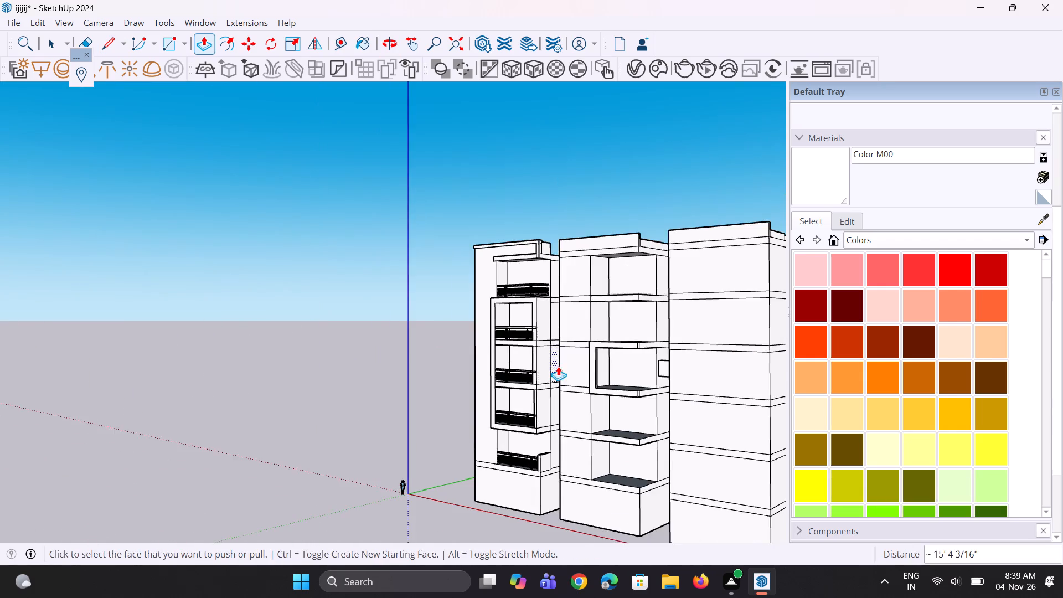
middle_drag(558, 369, 574, 421)
scroll(574, 420, up, 7)
scroll(638, 358, up, 6)
middle_drag(638, 354, 643, 394)
scroll(643, 394, down, 1)
scroll(648, 393, up, 1)
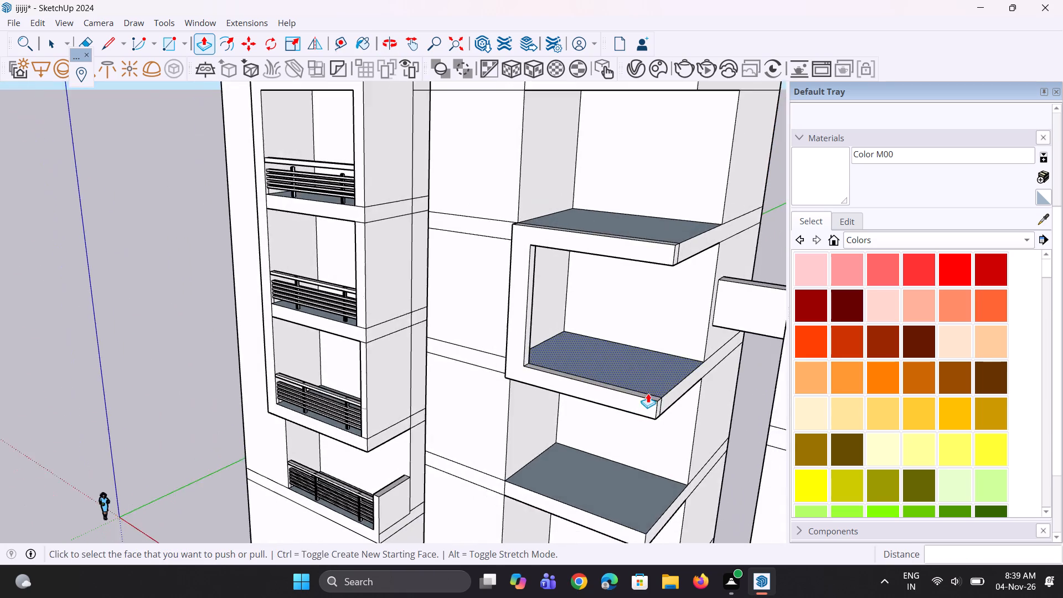
scroll(648, 393, up, 8)
key(space)
scroll(696, 411, up, 4)
key(space)
scroll(660, 414, up, 5)
key(space)
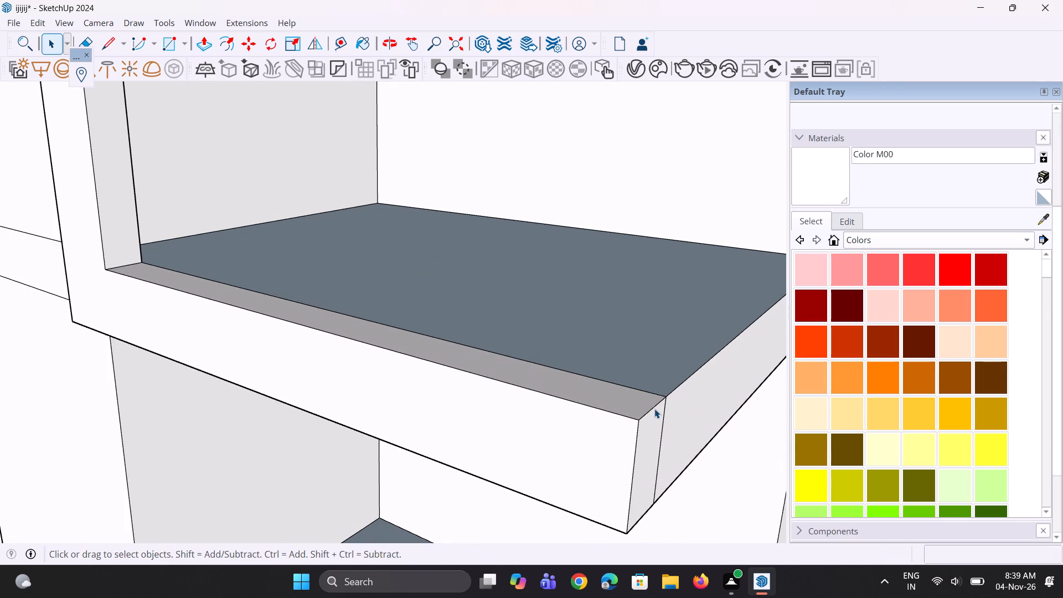
click(652, 409)
key(m)
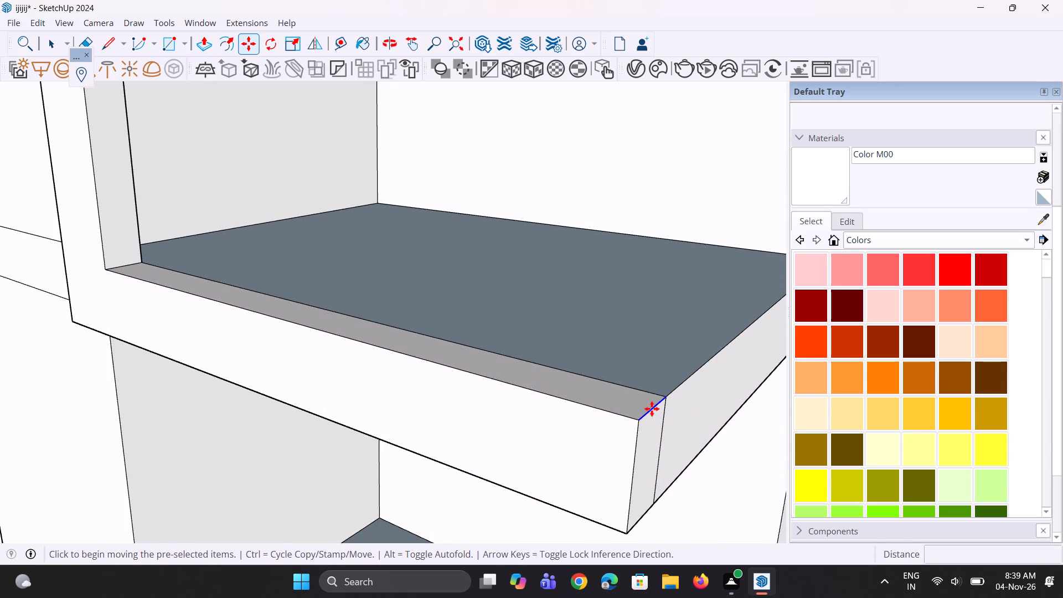
scroll(652, 409, up, 2)
click(635, 425)
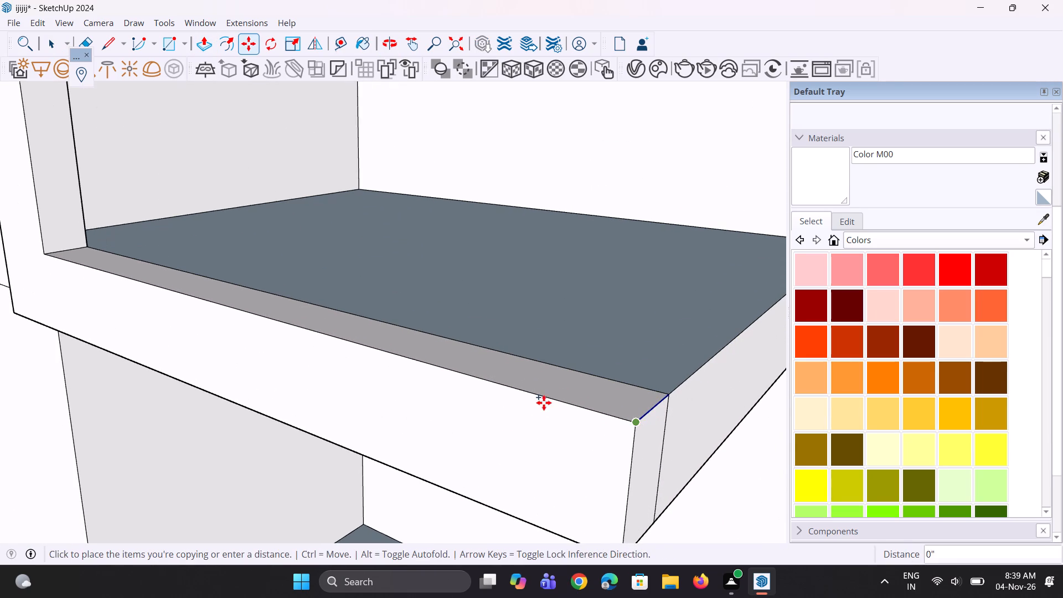
click(529, 398)
Pull the outlined corner of the bottom bar up about 13' 11 9/16" to the top bar, closing the frame.
key(p)
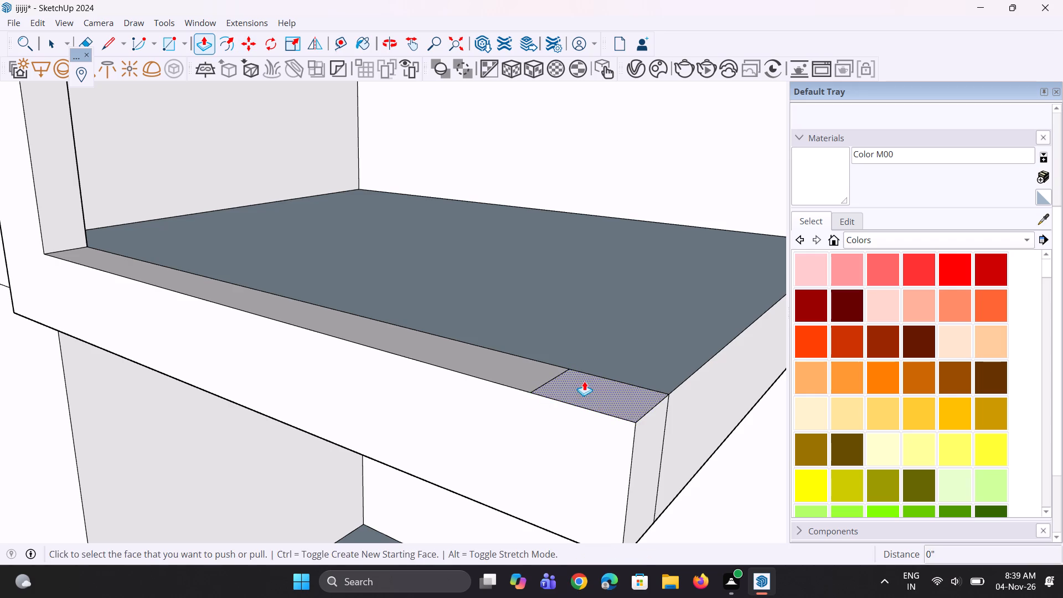
drag(585, 381, 586, 374)
scroll(604, 276, down, 3)
scroll(607, 339, up, 3)
click(607, 353)
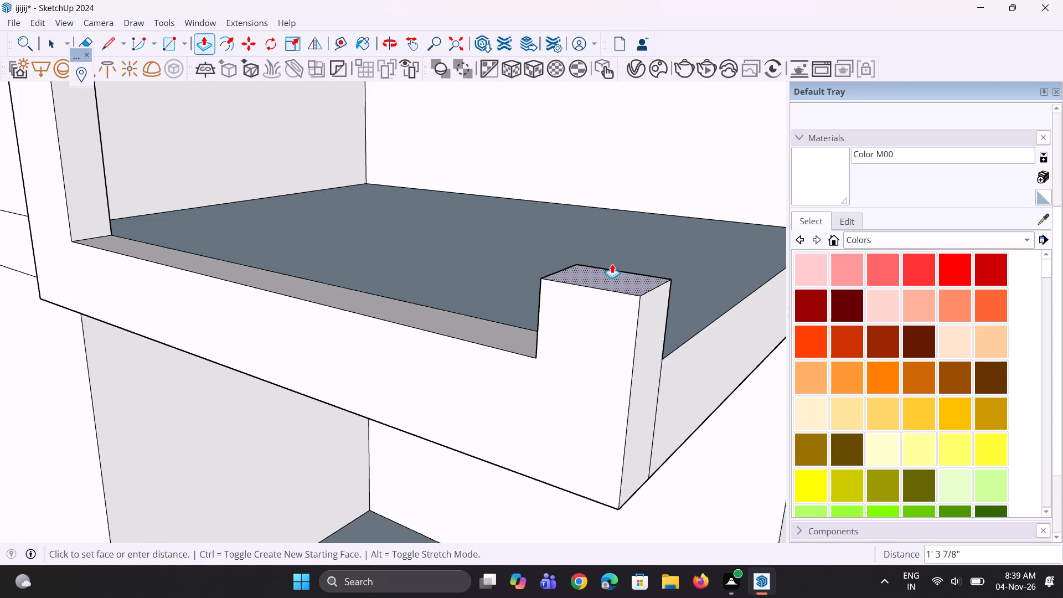
scroll(612, 263, down, 20)
scroll(612, 263, down, 10)
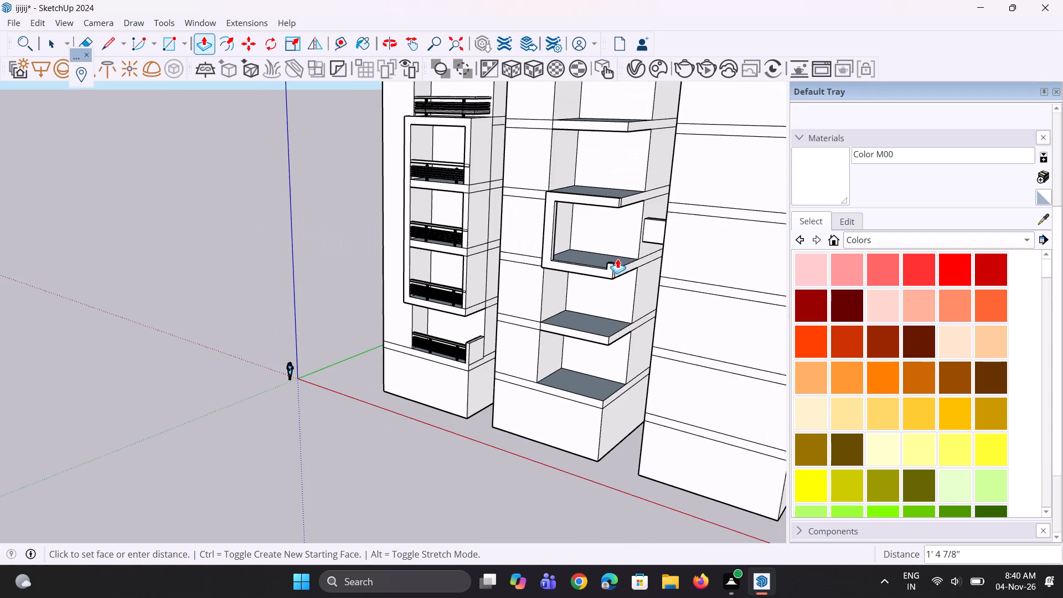
click(605, 199)
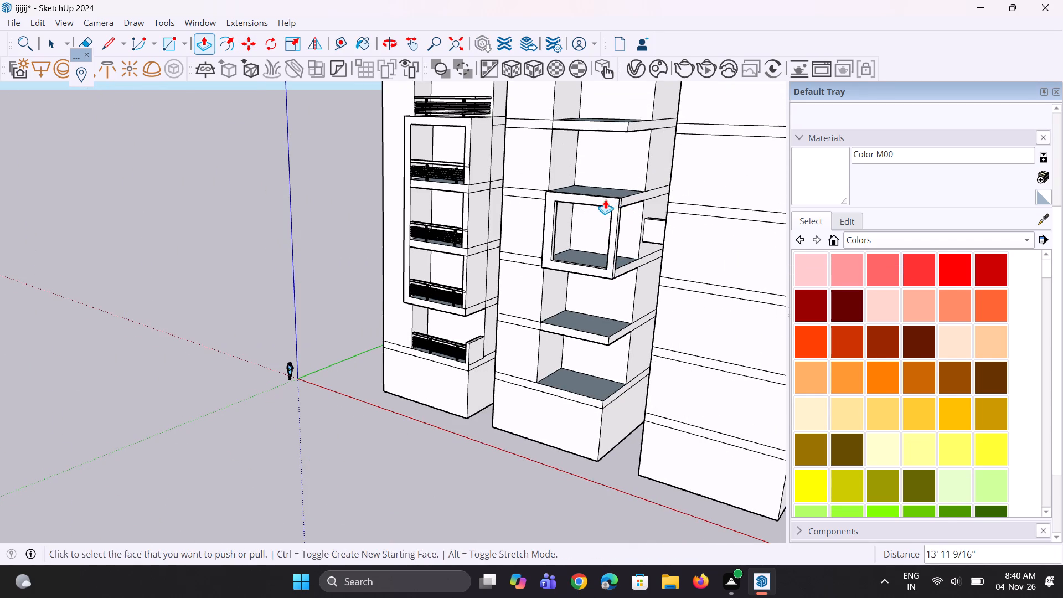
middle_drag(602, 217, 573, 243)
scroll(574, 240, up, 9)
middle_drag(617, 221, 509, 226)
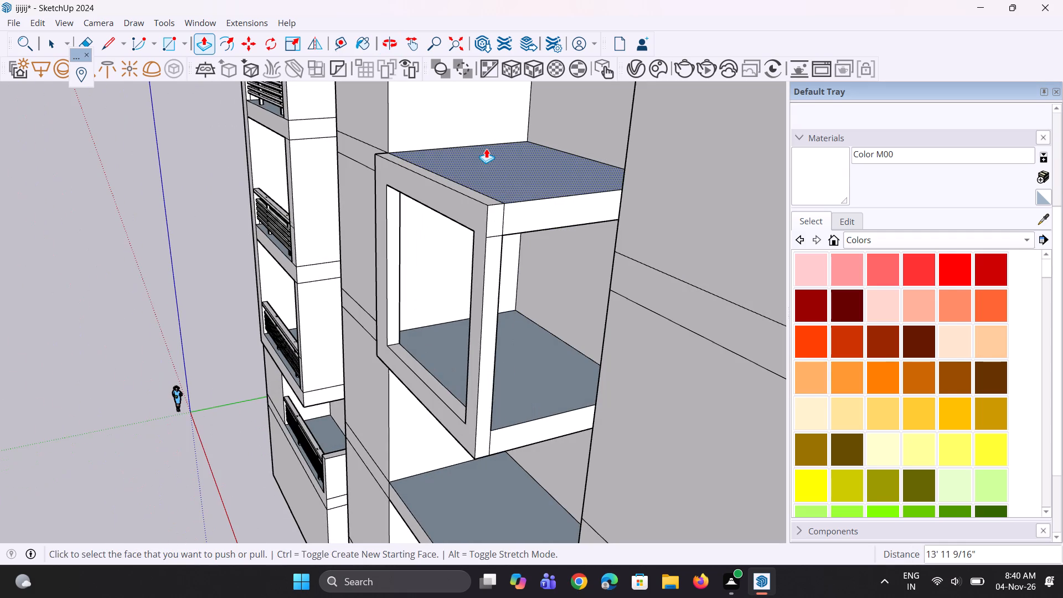
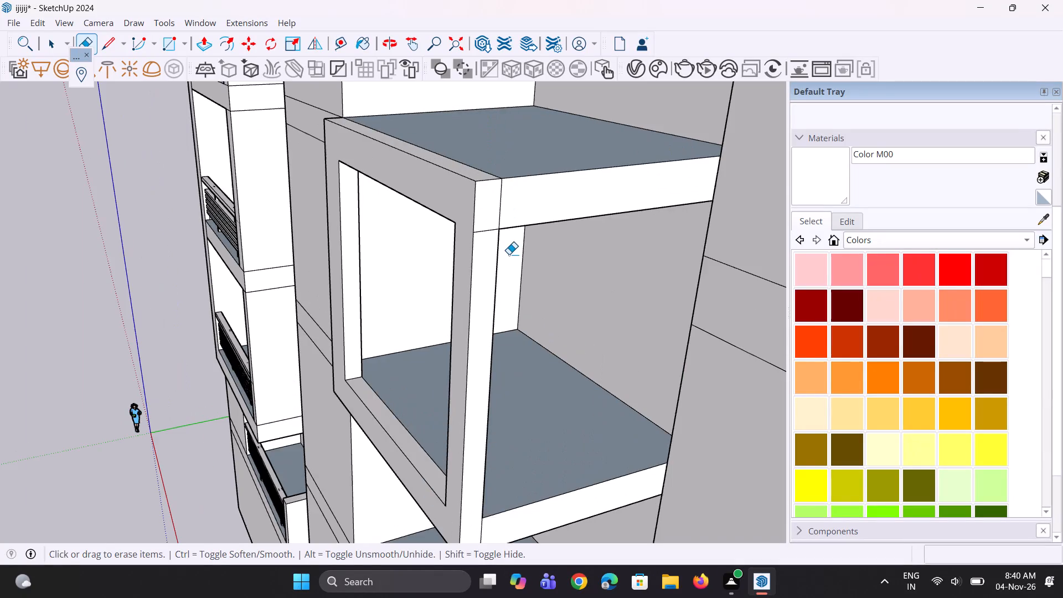
Erase the leftover edge between the frame's top bar and its second leg.
scroll(506, 249, up, 4)
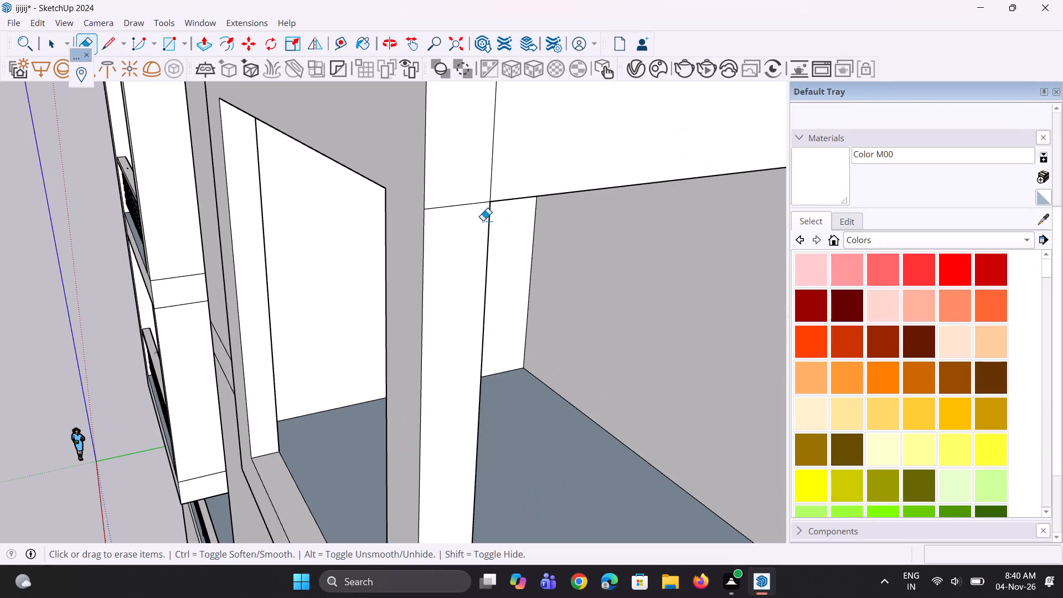
drag(473, 192, 478, 213)
Pull the middle block's slab front one floor below the frame out 1' 1 13/16", flush with the frame's face.
scroll(489, 215, down, 16)
scroll(433, 295, up, 1)
middle_drag(432, 295, 695, 256)
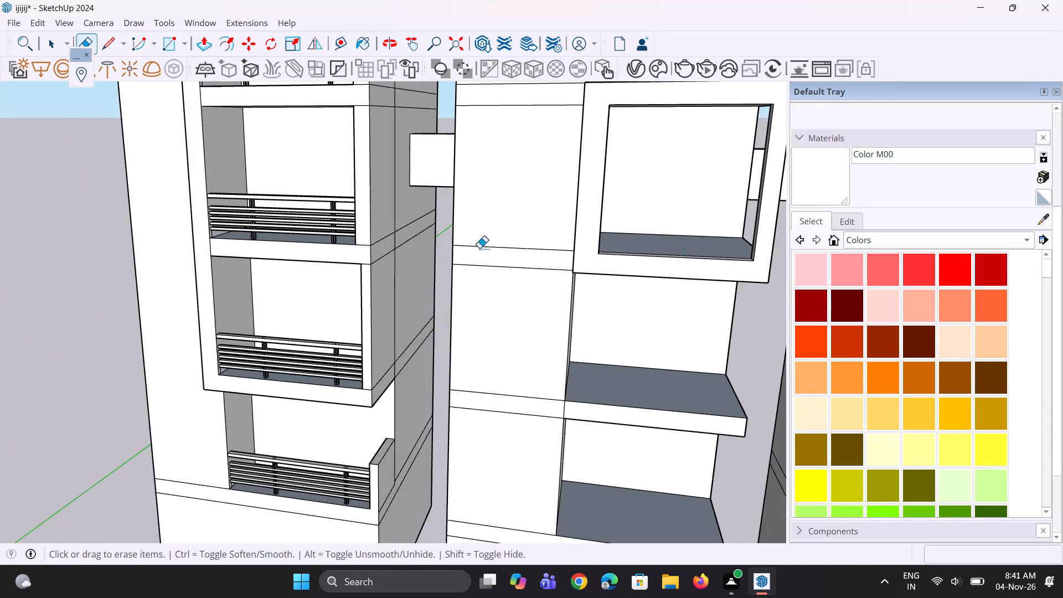
middle_drag(249, 245, 617, 277)
scroll(516, 310, down, 4)
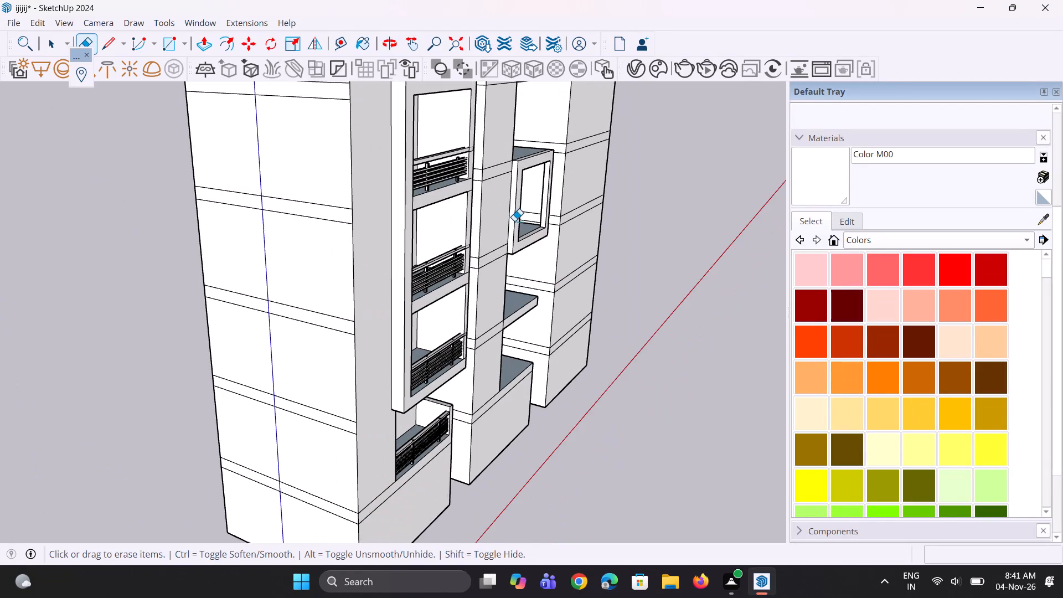
scroll(513, 221, up, 3)
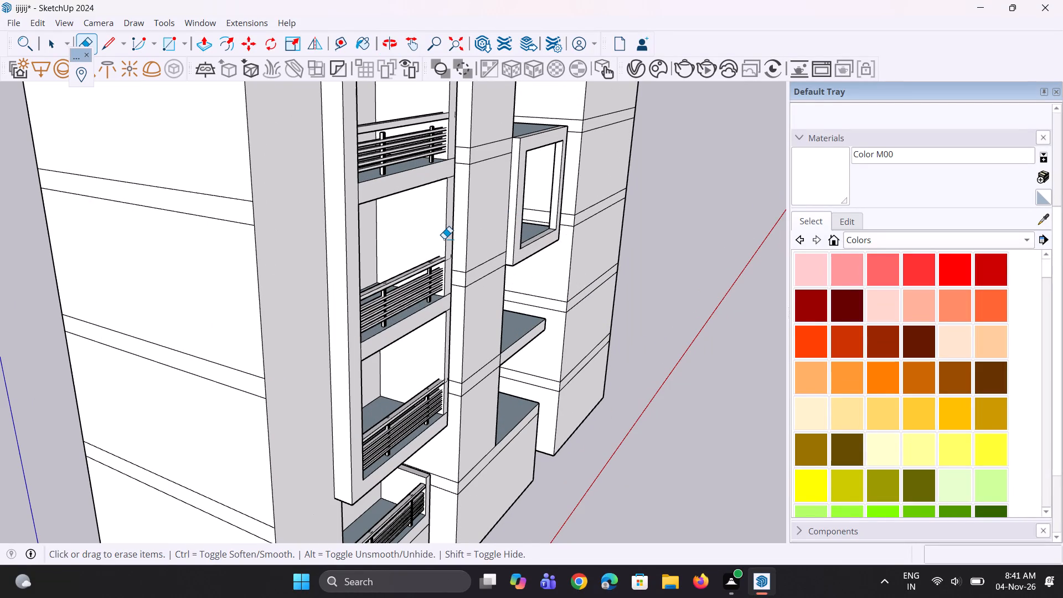
scroll(428, 253, down, 3)
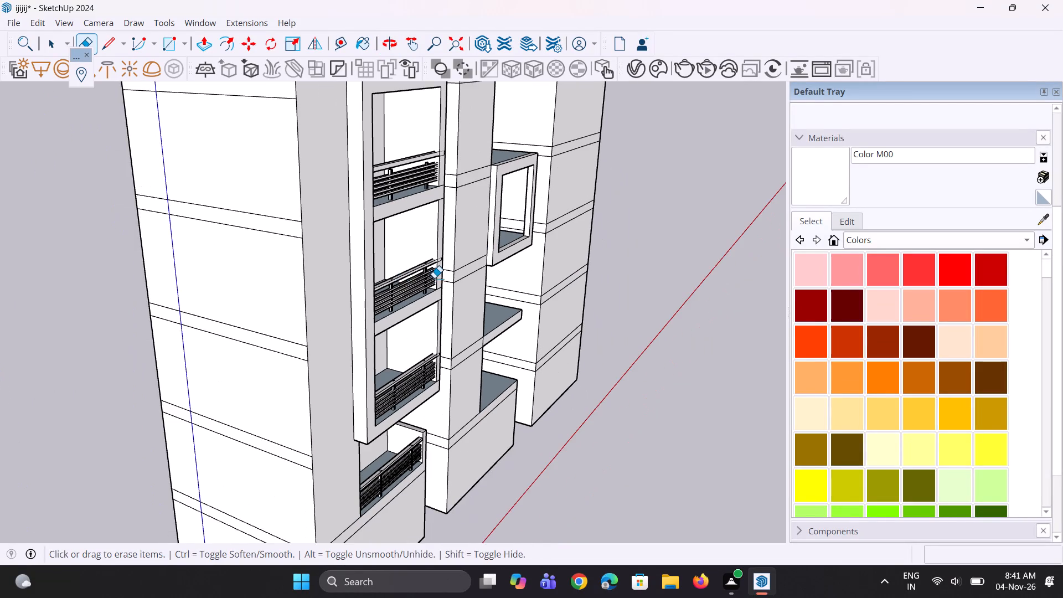
middle_drag(432, 275, 148, 219)
scroll(504, 399, up, 5)
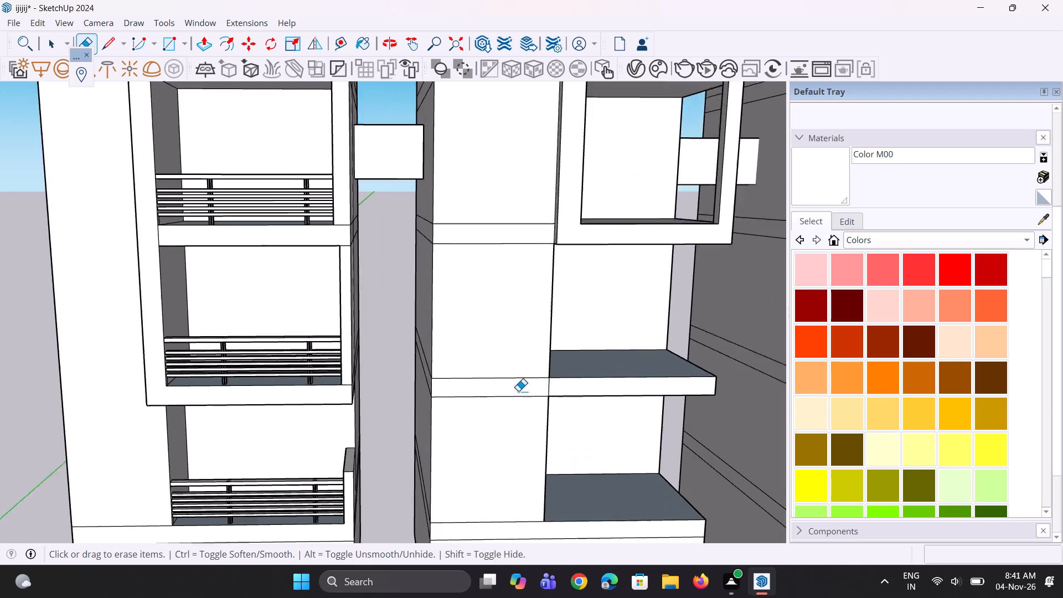
scroll(518, 391, up, 1)
key(p)
scroll(580, 400, up, 3)
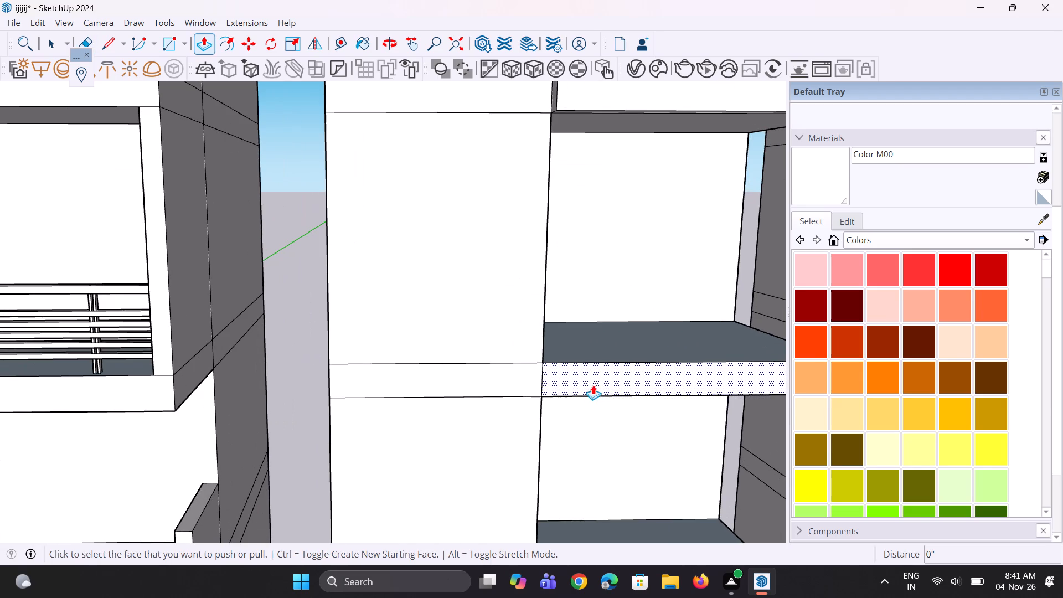
click(592, 383)
scroll(592, 383, down, 4)
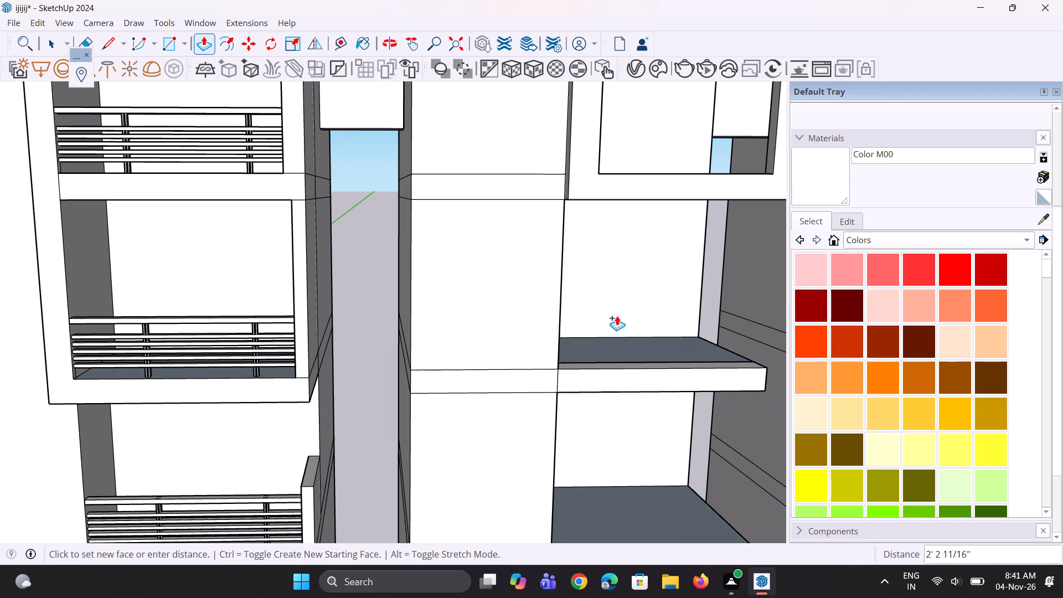
click(670, 198)
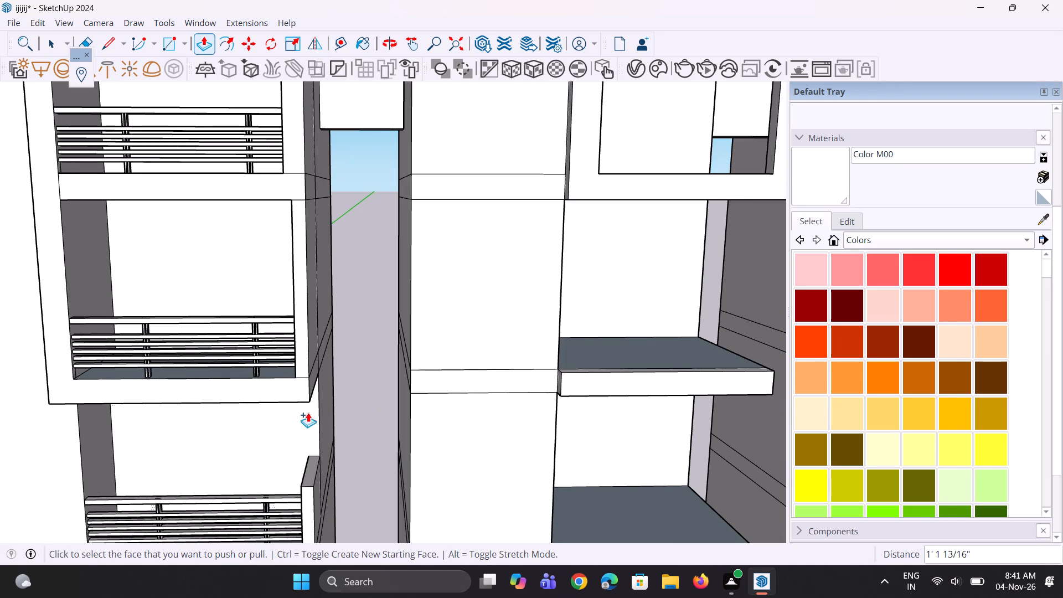
Pull the middle block's slab front one floor above the frame out 1' 1 13/16", flush with the frame's face.
scroll(188, 416, down, 8)
middle_drag(288, 437, 285, 403)
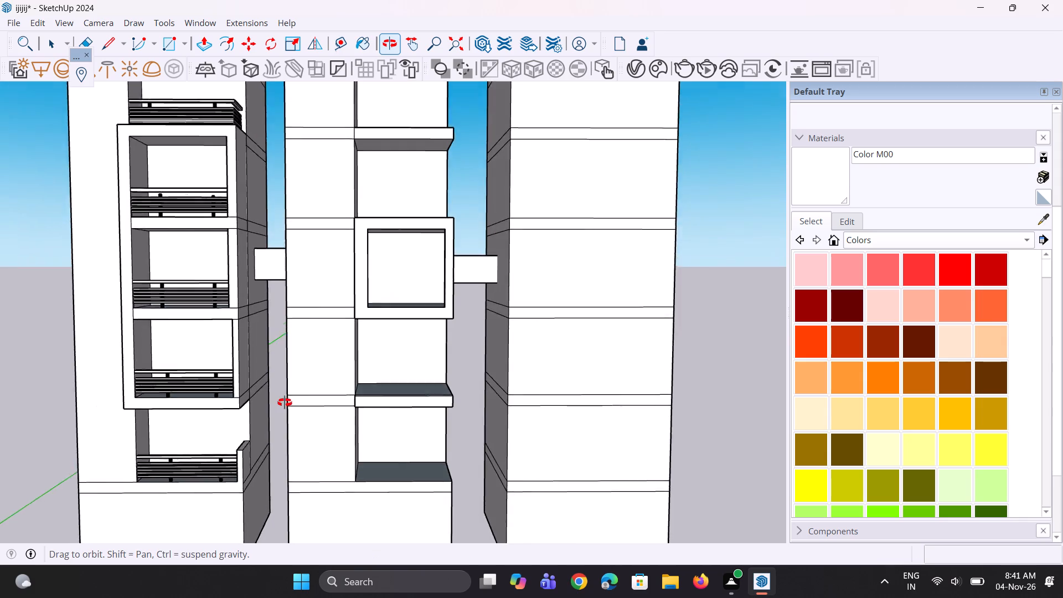
middle_drag(285, 403, 199, 395)
scroll(198, 395, down, 4)
scroll(216, 432, up, 2)
scroll(405, 401, up, 3)
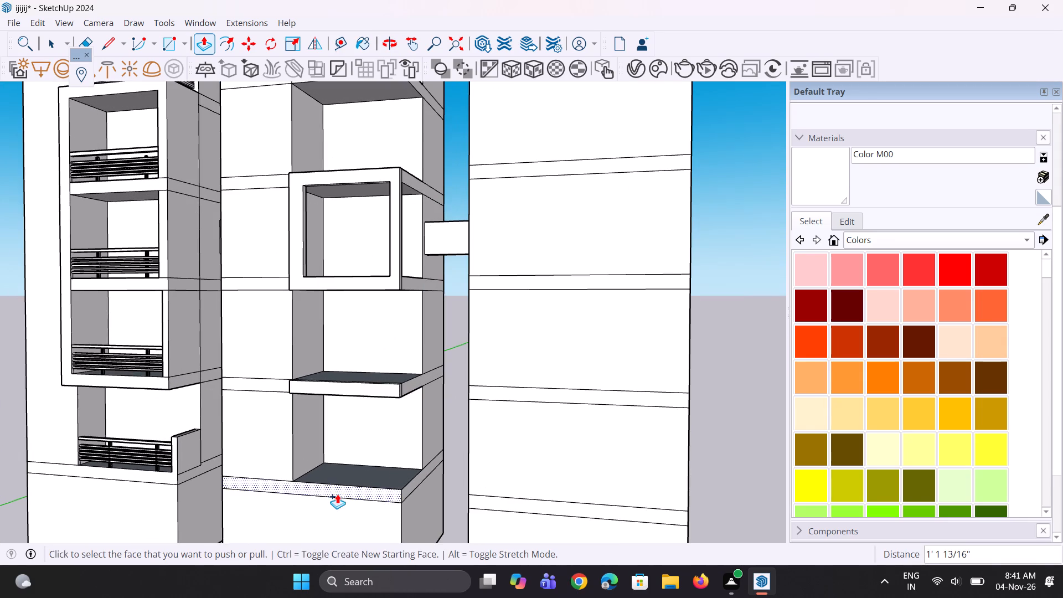
scroll(352, 440, down, 4)
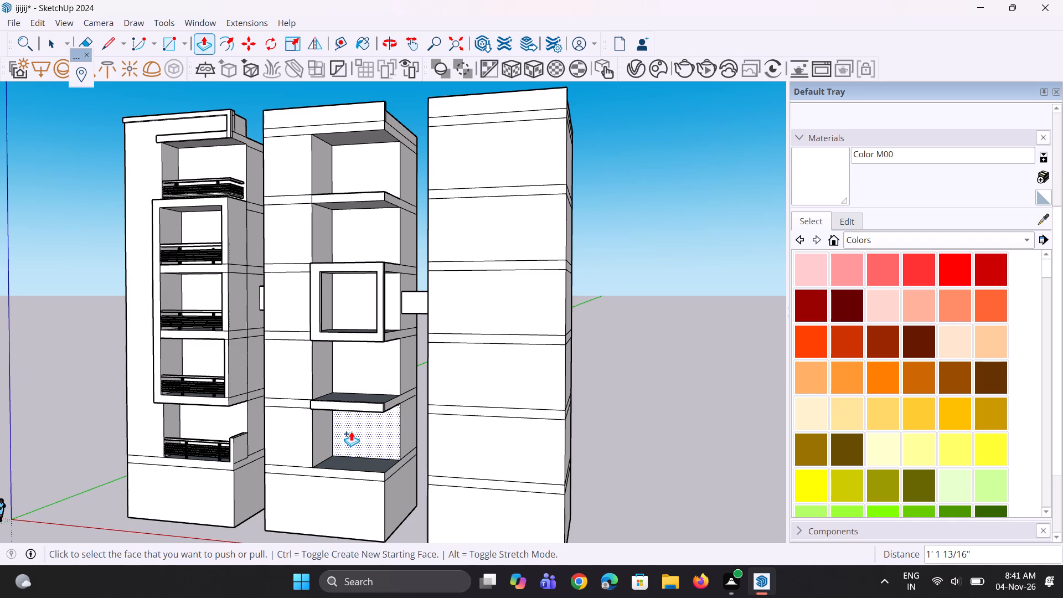
scroll(336, 403, up, 2)
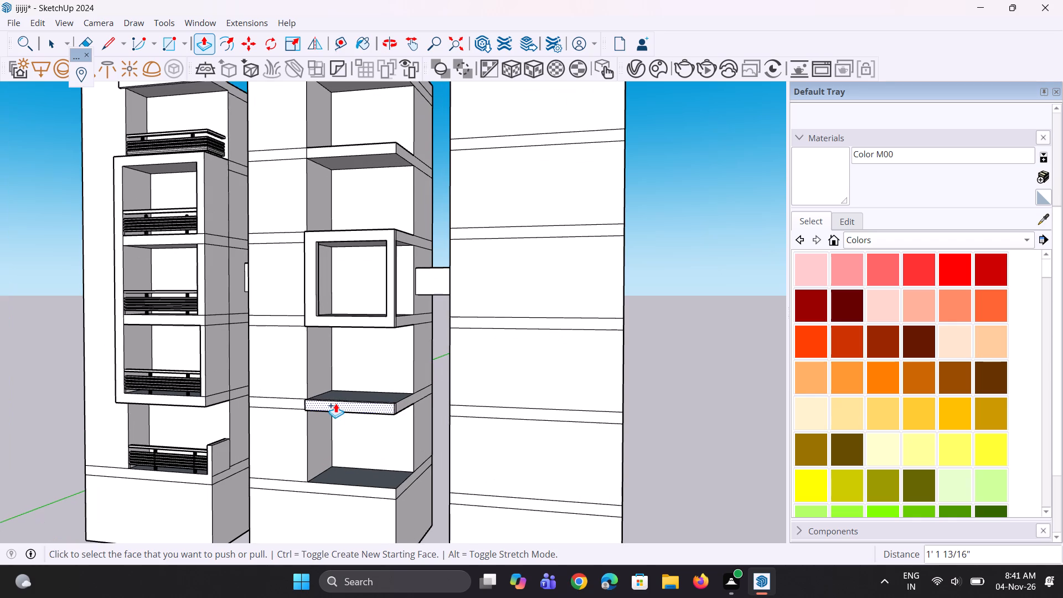
scroll(336, 403, down, 3)
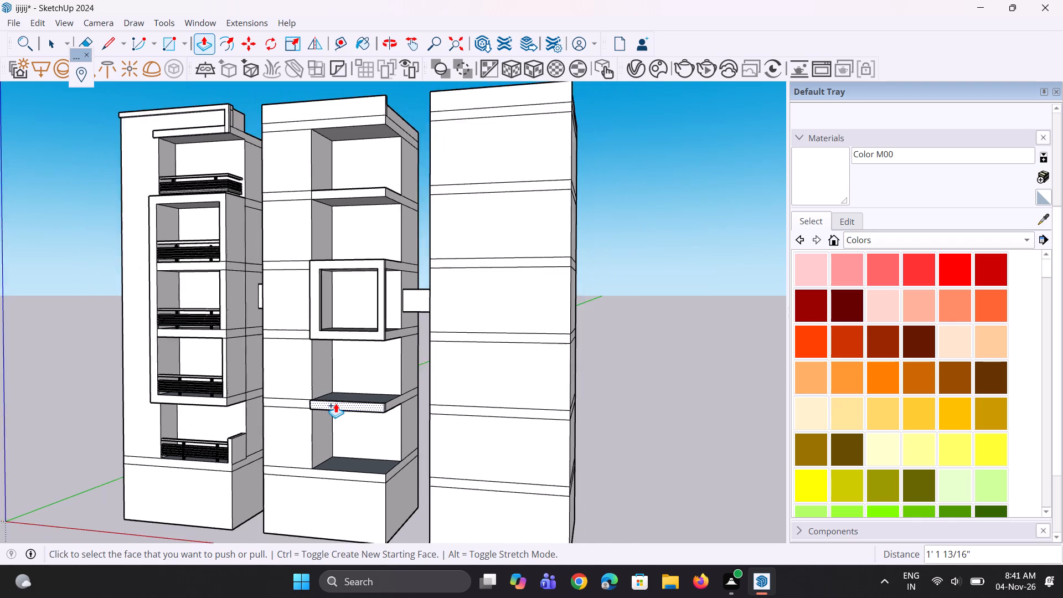
scroll(330, 172, up, 3)
scroll(336, 230, up, 7)
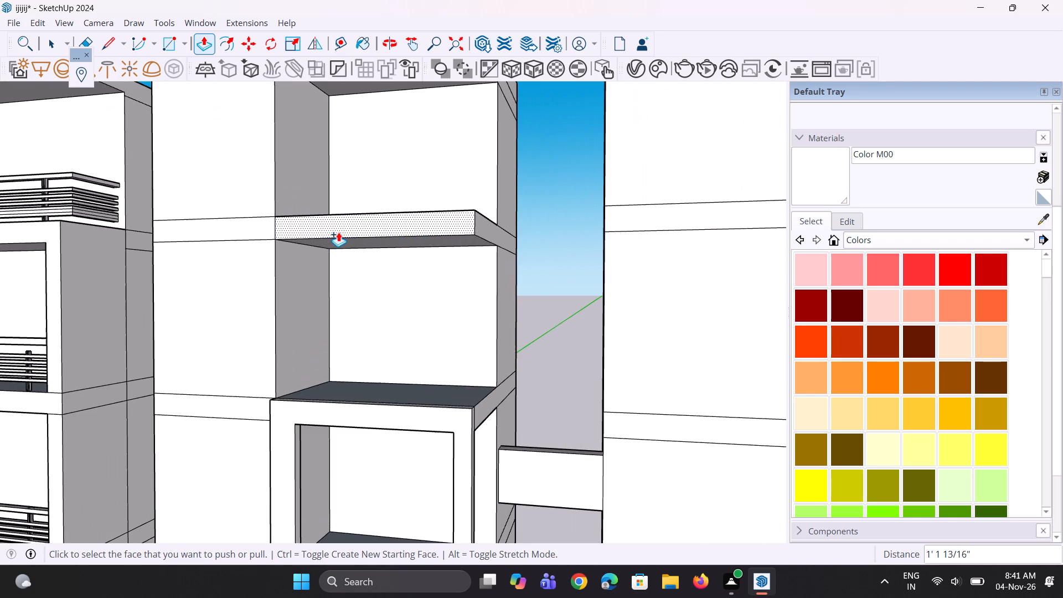
click(338, 232)
click(308, 405)
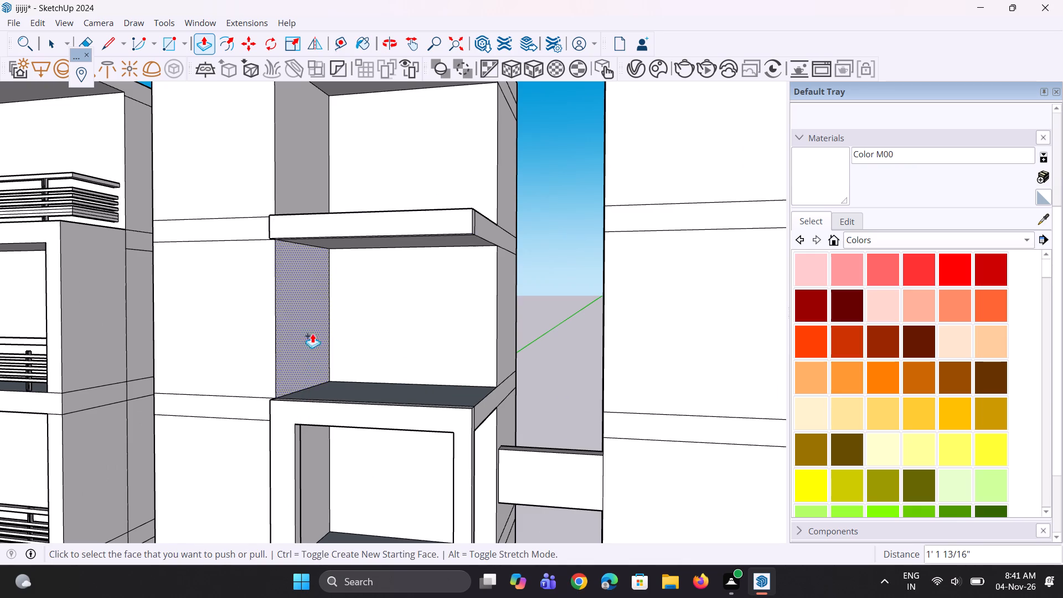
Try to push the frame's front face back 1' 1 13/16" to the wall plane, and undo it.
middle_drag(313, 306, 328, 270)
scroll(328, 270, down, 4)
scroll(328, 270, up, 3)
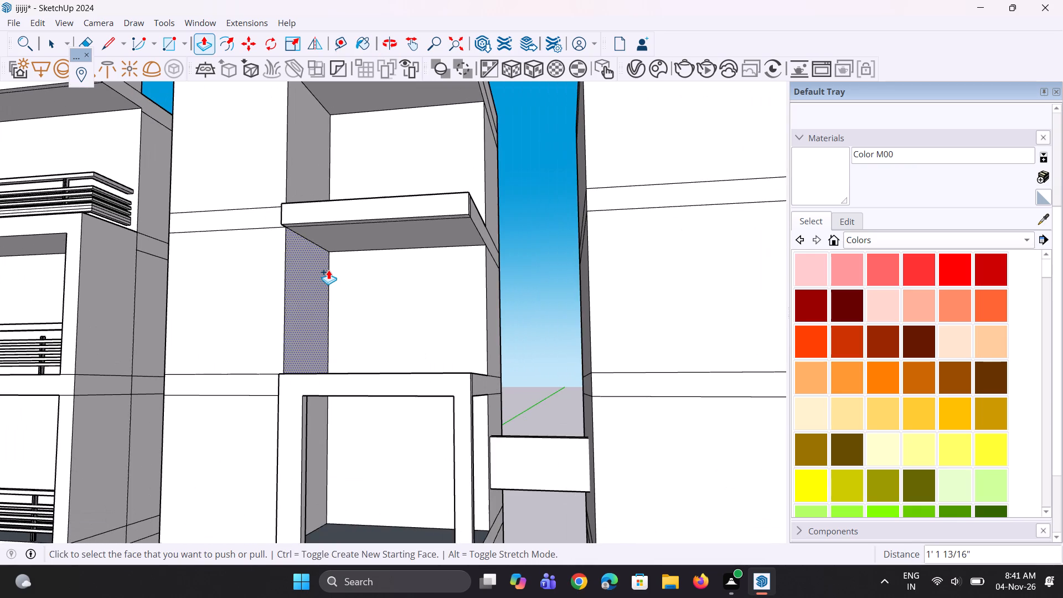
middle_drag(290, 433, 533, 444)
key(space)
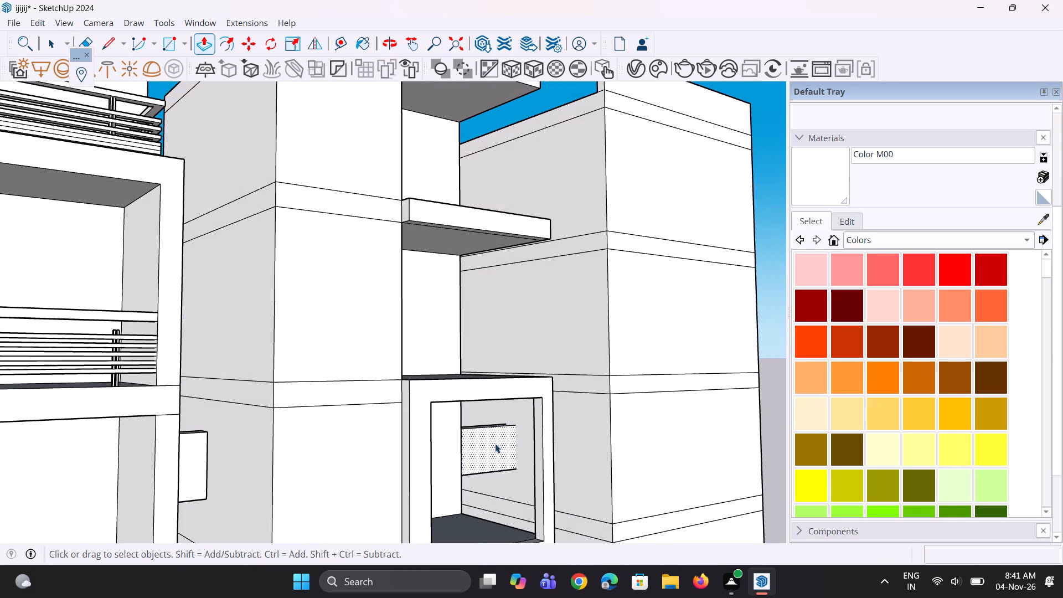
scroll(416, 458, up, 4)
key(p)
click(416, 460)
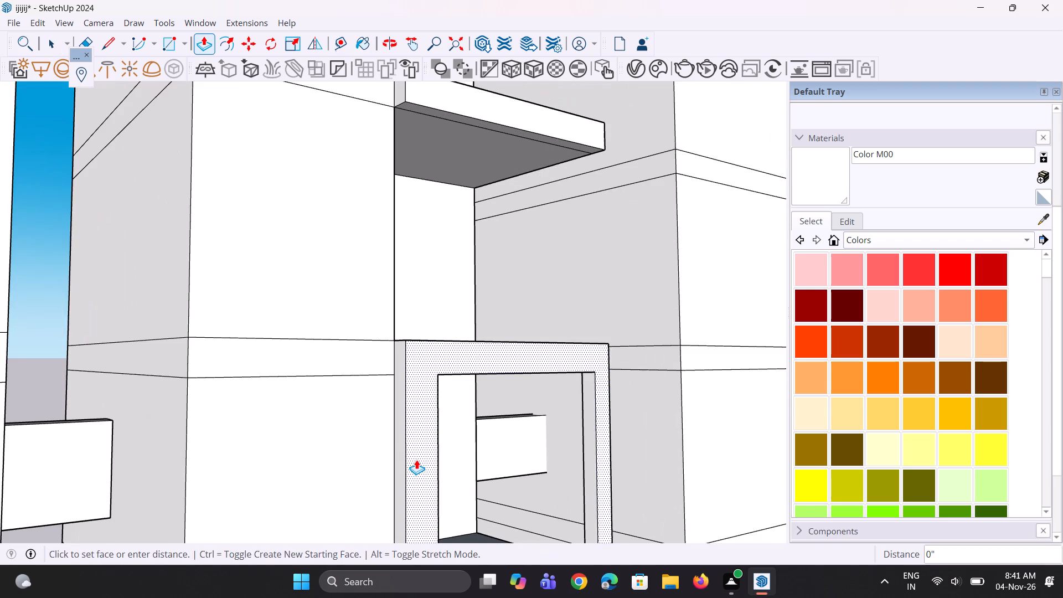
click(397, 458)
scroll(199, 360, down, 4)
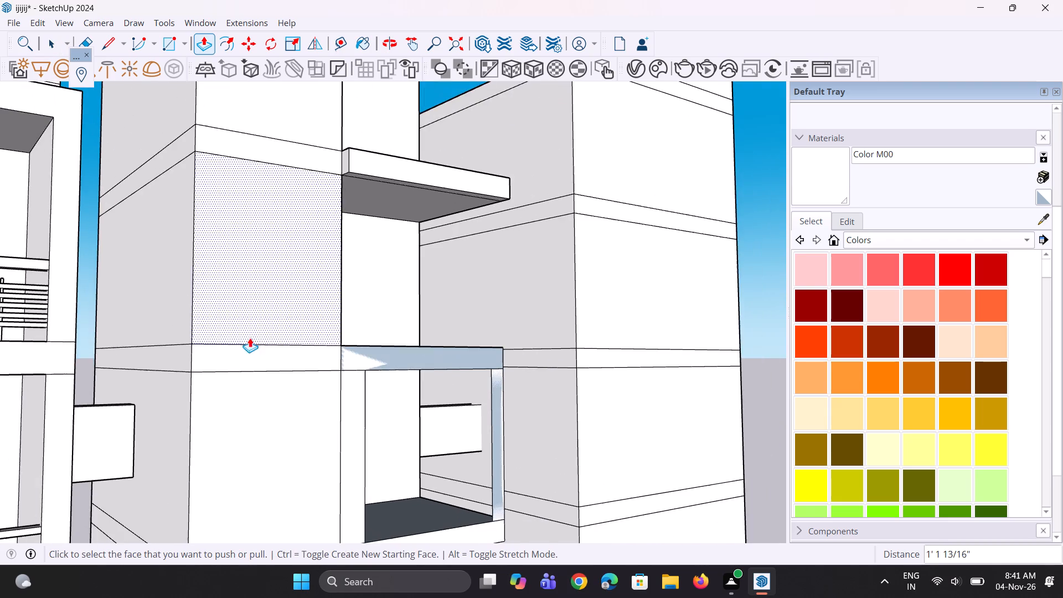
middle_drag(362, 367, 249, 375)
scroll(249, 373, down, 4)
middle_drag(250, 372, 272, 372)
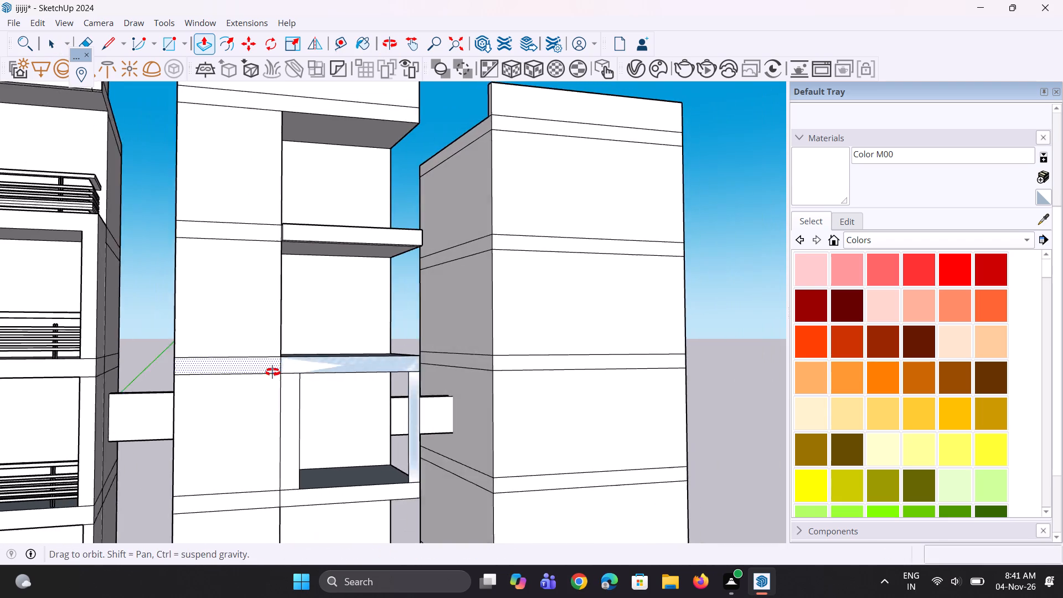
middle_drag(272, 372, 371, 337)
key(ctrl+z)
Push the third recess frame's front face back 1' 1 13/16", flush with the middle block's wall.
scroll(329, 427, up, 5)
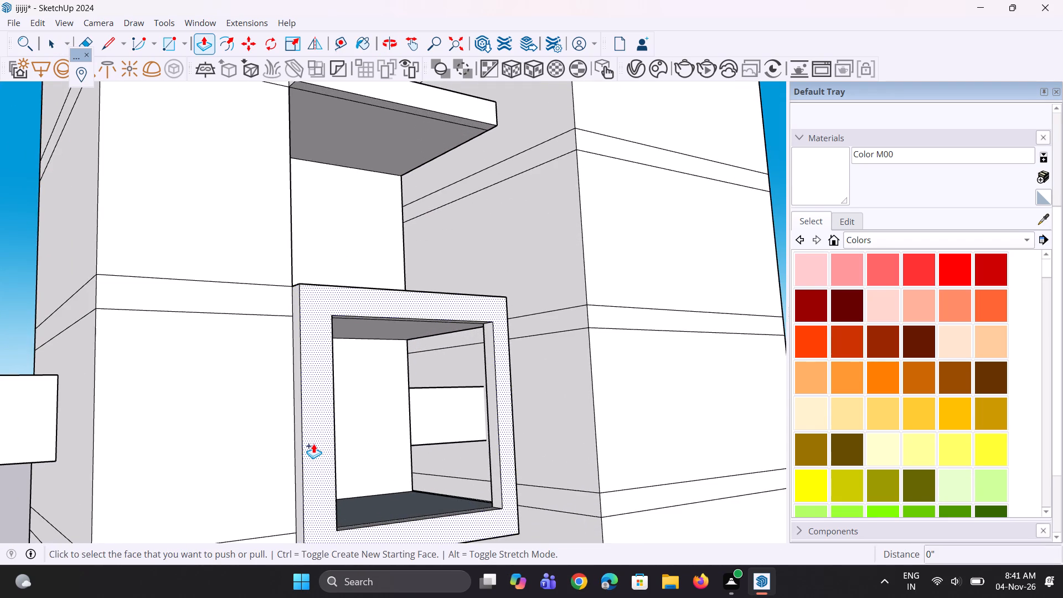
click(313, 444)
click(295, 448)
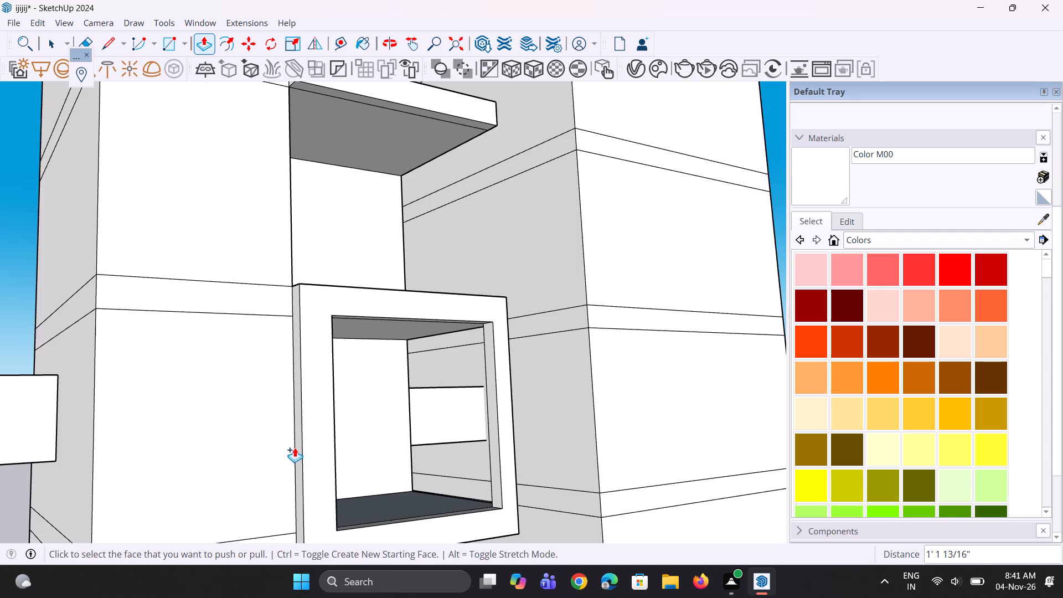
click(314, 432)
click(296, 436)
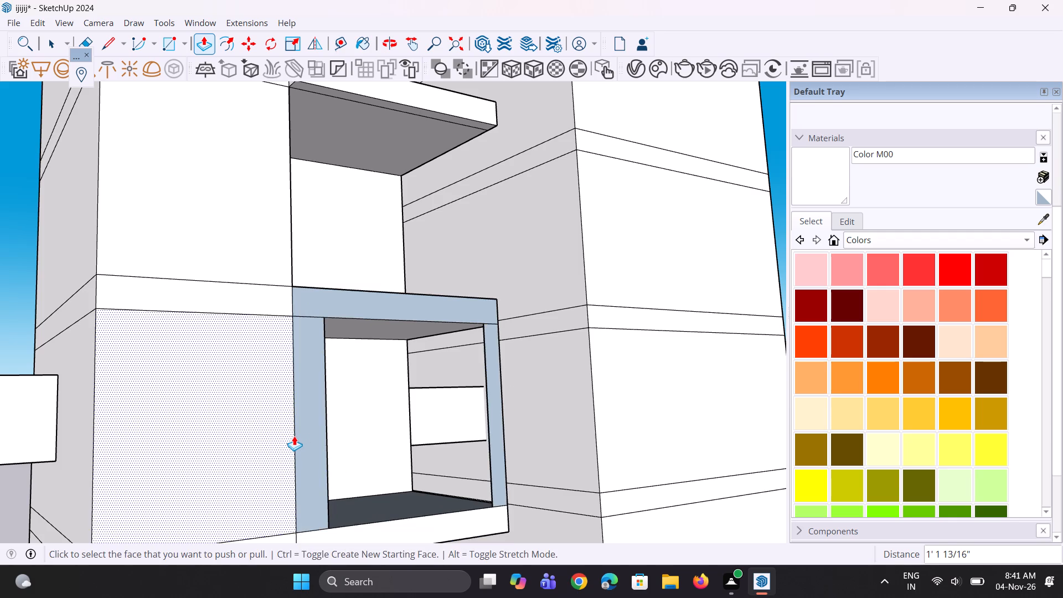
Examine the middle block's recesses and projecting slabs from the front and above, comparing them with the neighbouring blocks.
middle_drag(338, 428, 224, 458)
scroll(221, 435, up, 1)
scroll(240, 385, down, 10)
middle_drag(260, 400, 216, 424)
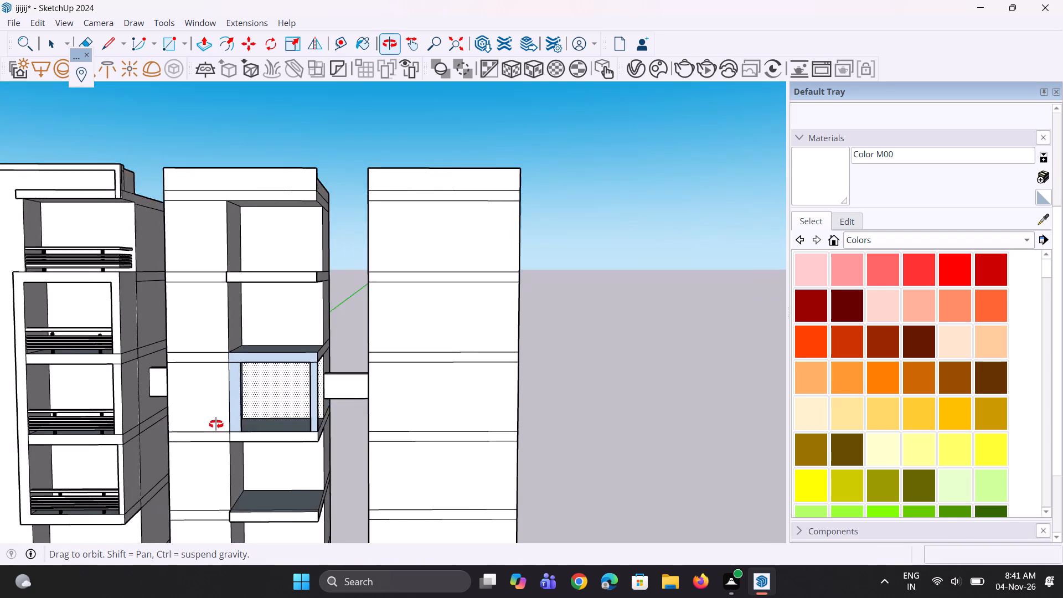
middle_drag(216, 424, 280, 411)
scroll(275, 313, up, 4)
middle_drag(274, 317, 271, 333)
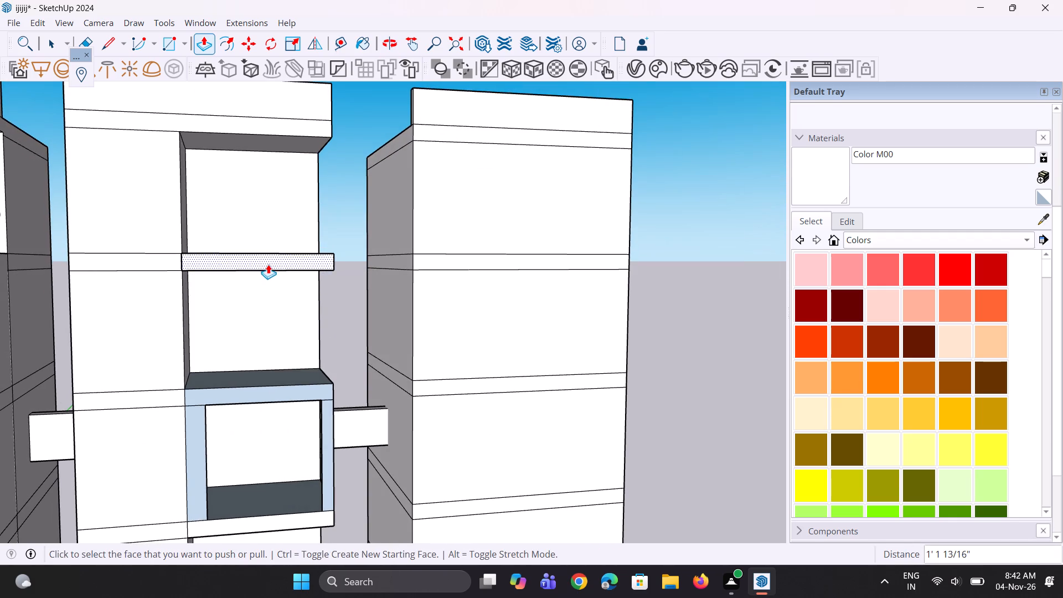
scroll(263, 262, up, 5)
middle_drag(149, 273, 141, 319)
scroll(269, 403, down, 7)
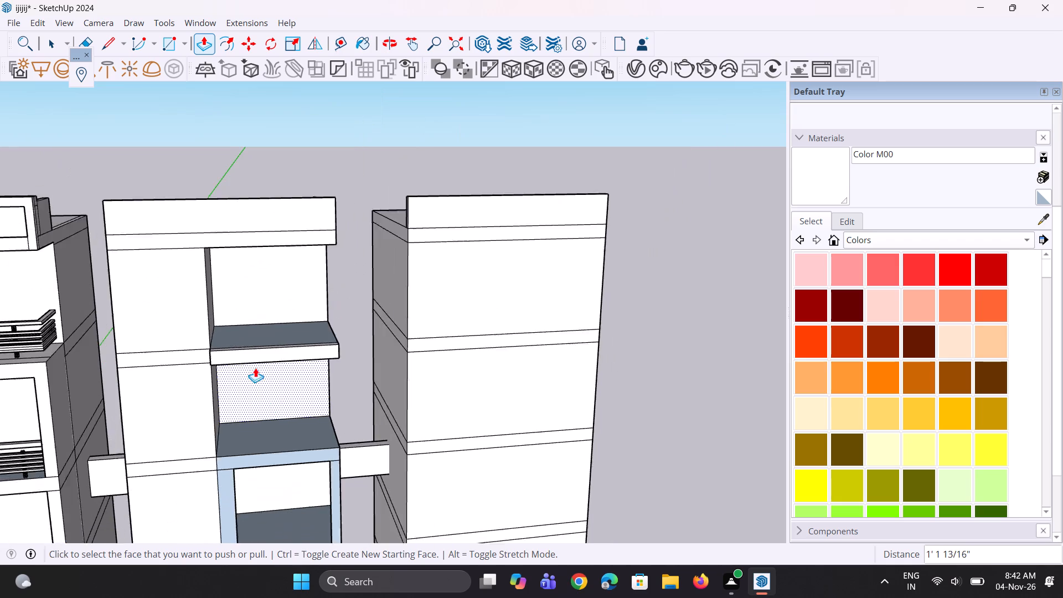
scroll(255, 368, down, 1)
middle_drag(226, 337, 223, 396)
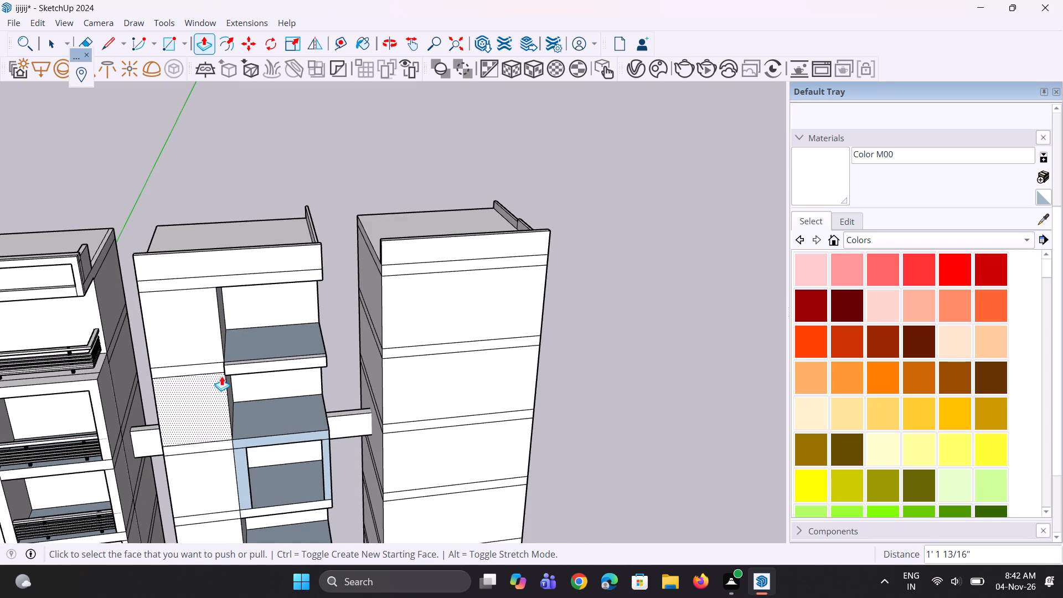
scroll(272, 305, down, 9)
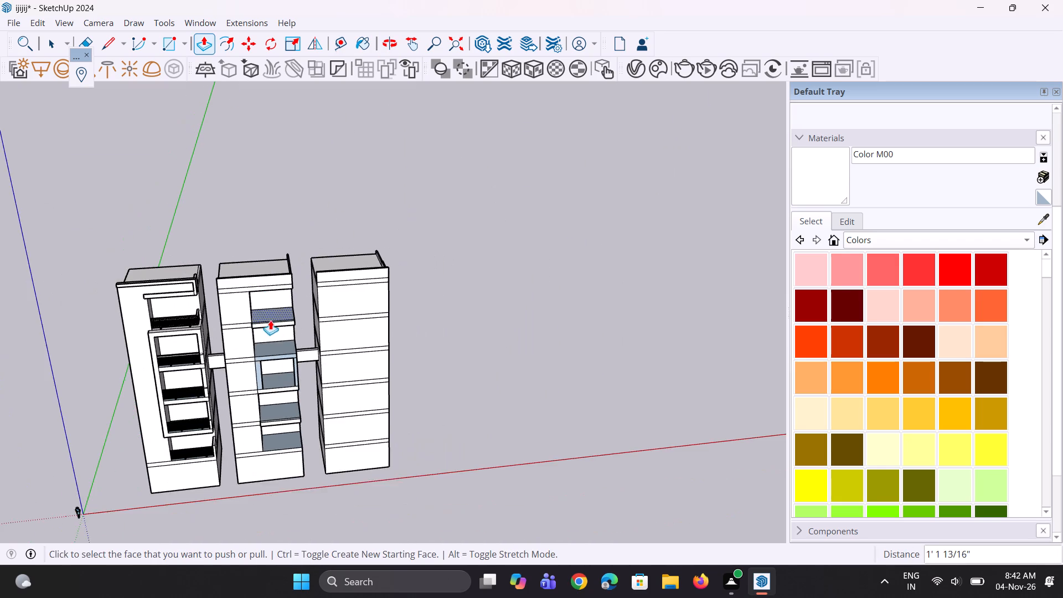
scroll(273, 328, up, 1)
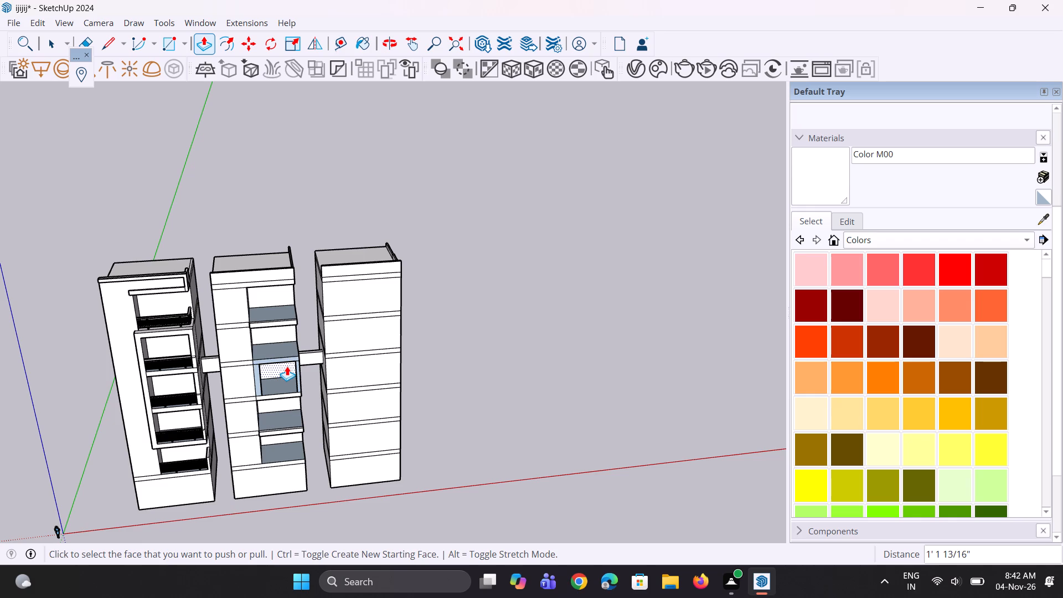
Copy the wall-side end edge on the underside of the middle block's projecting slab strip about 1' 10 9/16" along the strip.
scroll(238, 352, up, 2)
middle_drag(260, 329, 270, 265)
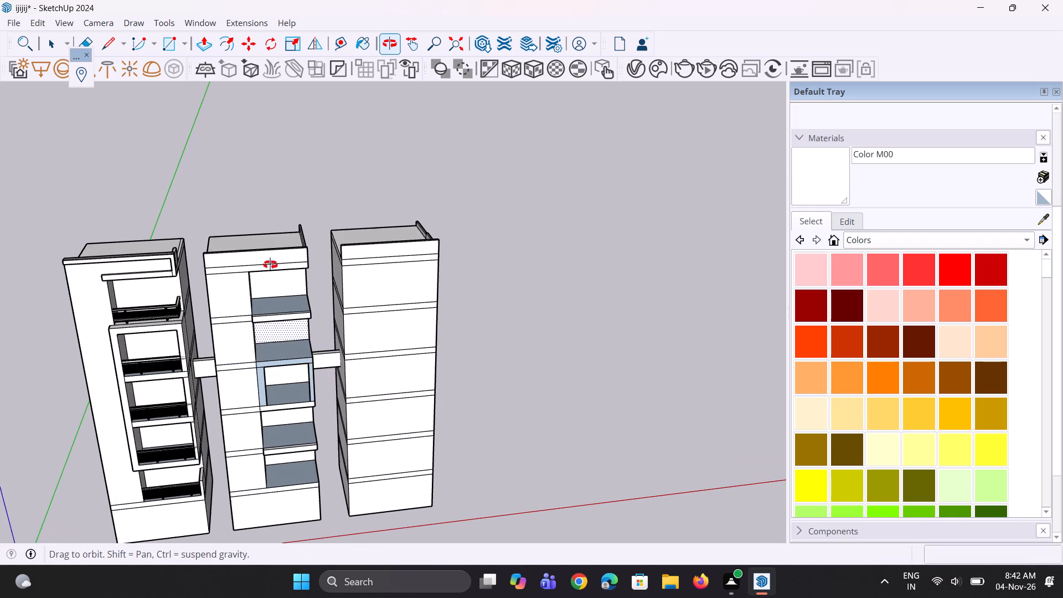
middle_drag(270, 265, 295, 181)
scroll(270, 316, up, 9)
middle_drag(261, 372, 300, 216)
scroll(300, 216, down, 1)
key(space)
scroll(288, 251, up, 10)
key(space)
key(space)
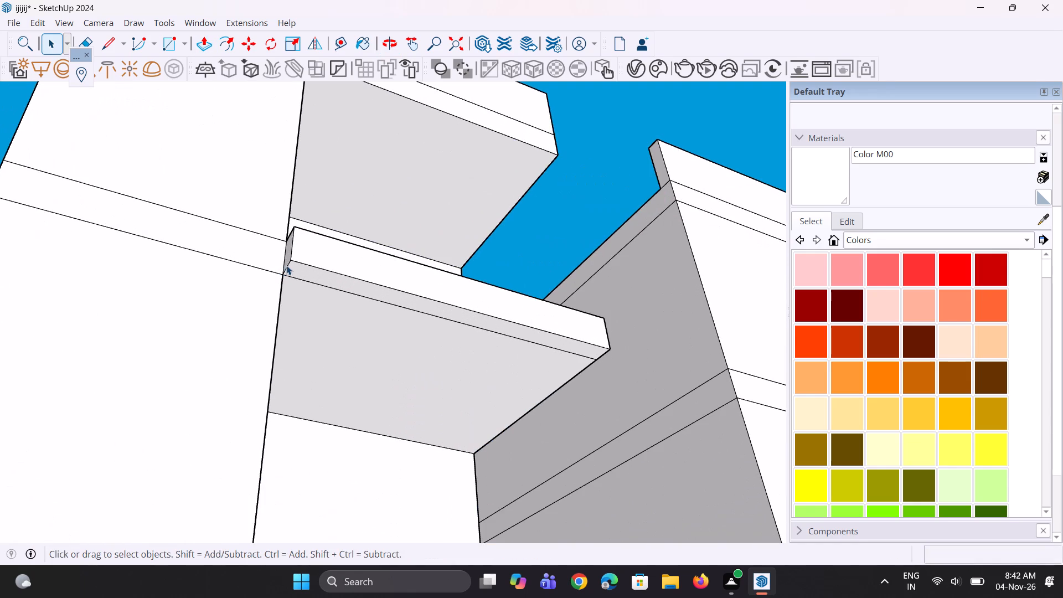
click(288, 264)
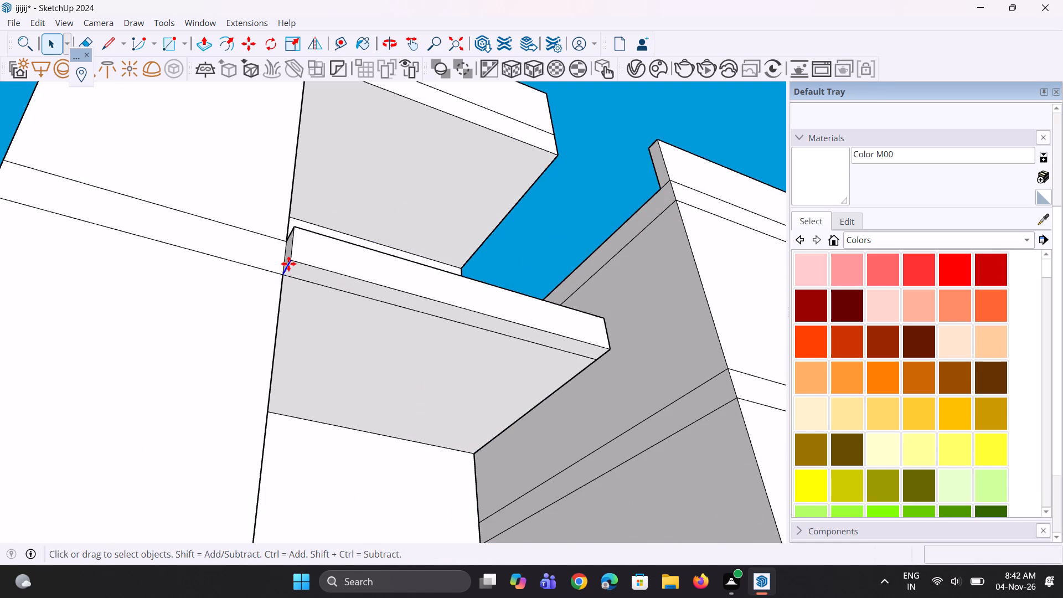
key(m)
scroll(288, 264, up, 3)
click(291, 258)
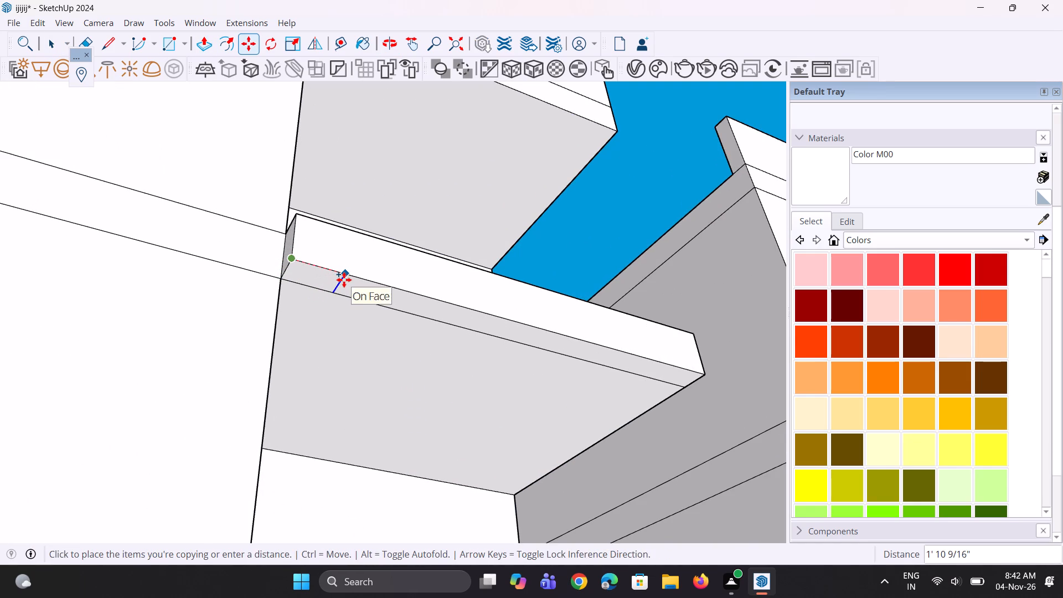
click(344, 280)
Pull the marked-off underside face down 16' to form a vertical post reaching the underside of the slab one floor below.
key(p)
click(318, 275)
scroll(294, 346, down, 3)
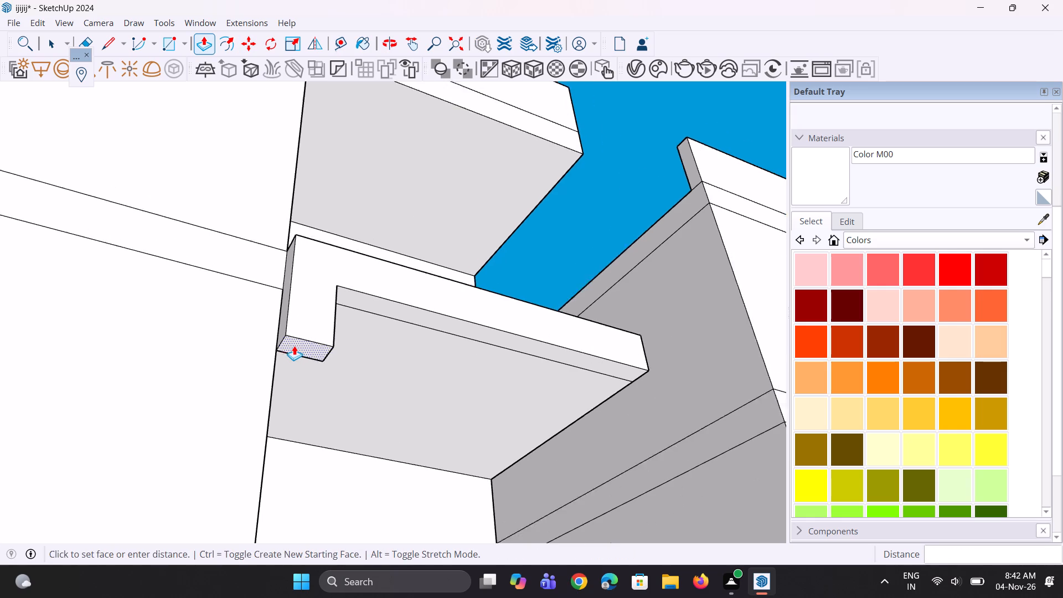
scroll(294, 346, down, 13)
click(306, 434)
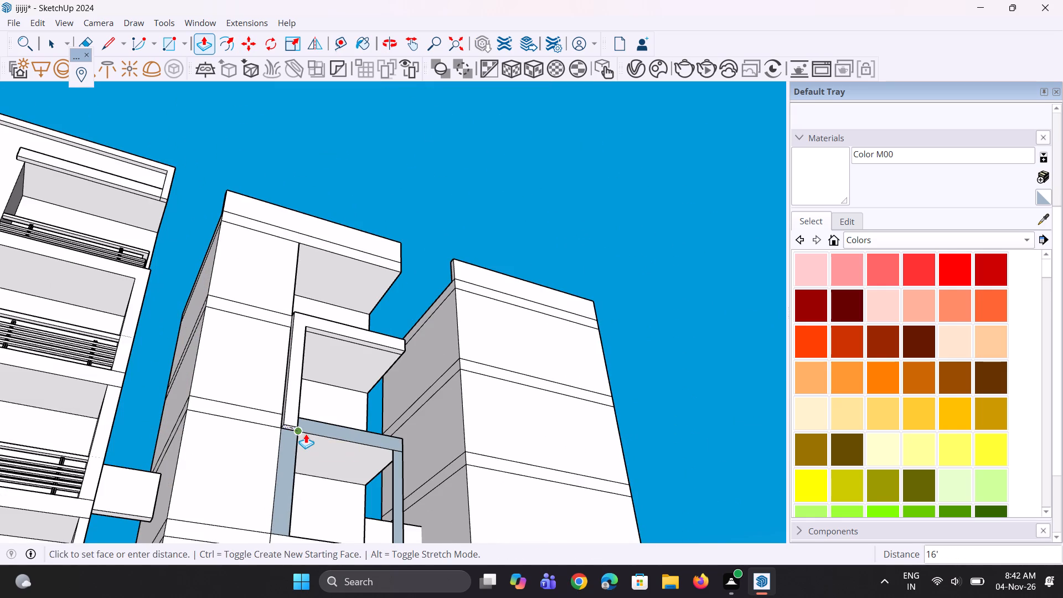
Draw a 1' 1 13/16" line across the new post's inner side, level with the lower slab's top.
middle_drag(350, 410, 0, 564)
scroll(352, 456, up, 2)
scroll(393, 408, up, 1)
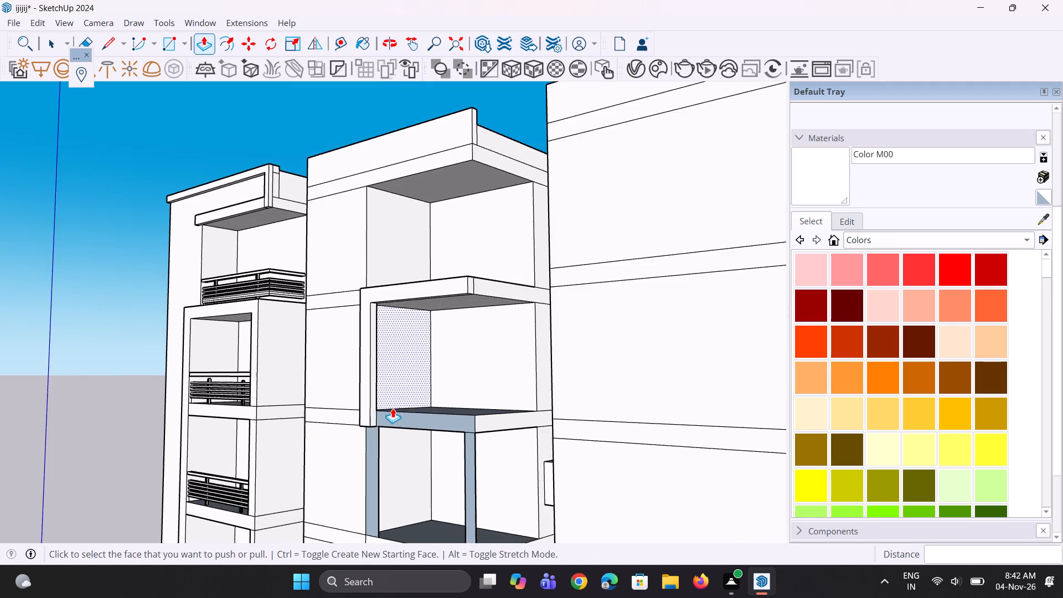
scroll(393, 408, up, 4)
key(l)
scroll(393, 408, up, 9)
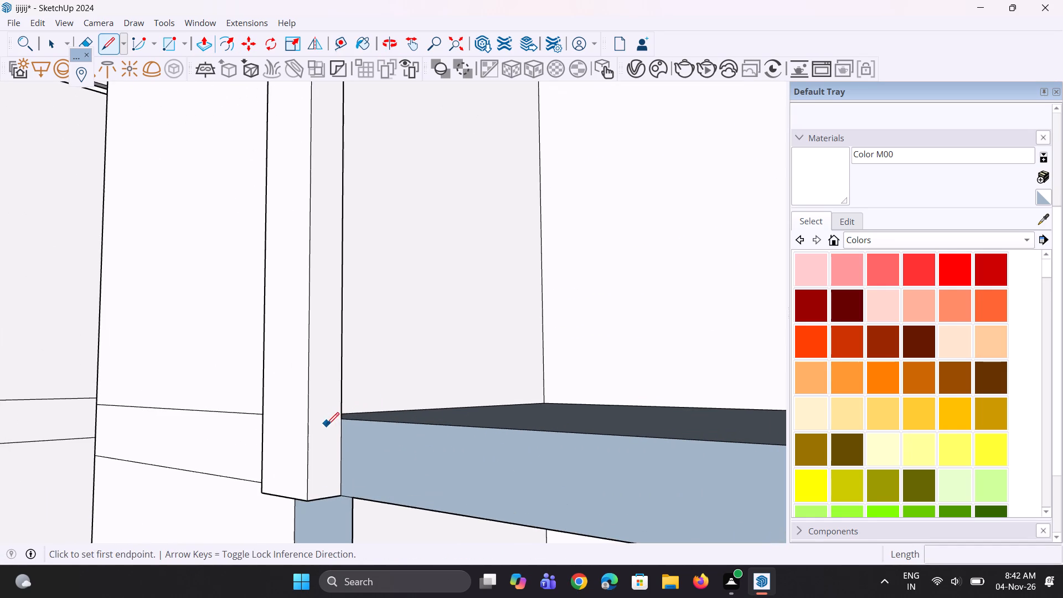
click(340, 422)
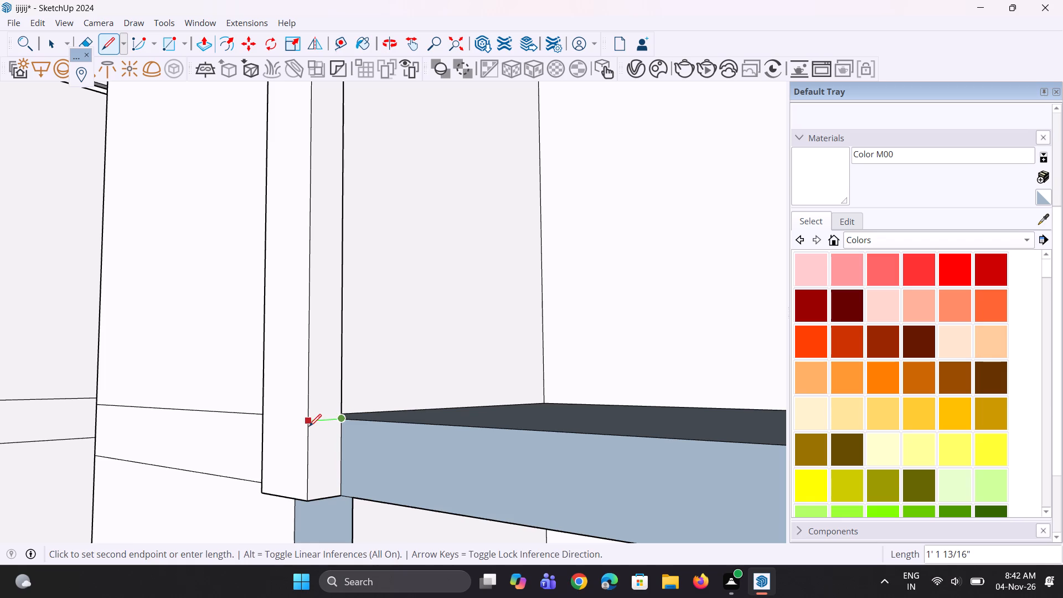
click(306, 421)
Pull the post's lower side face about 15' 9 9/16" across the slab front to its outer end, forming the frame's bottom beam.
key(p)
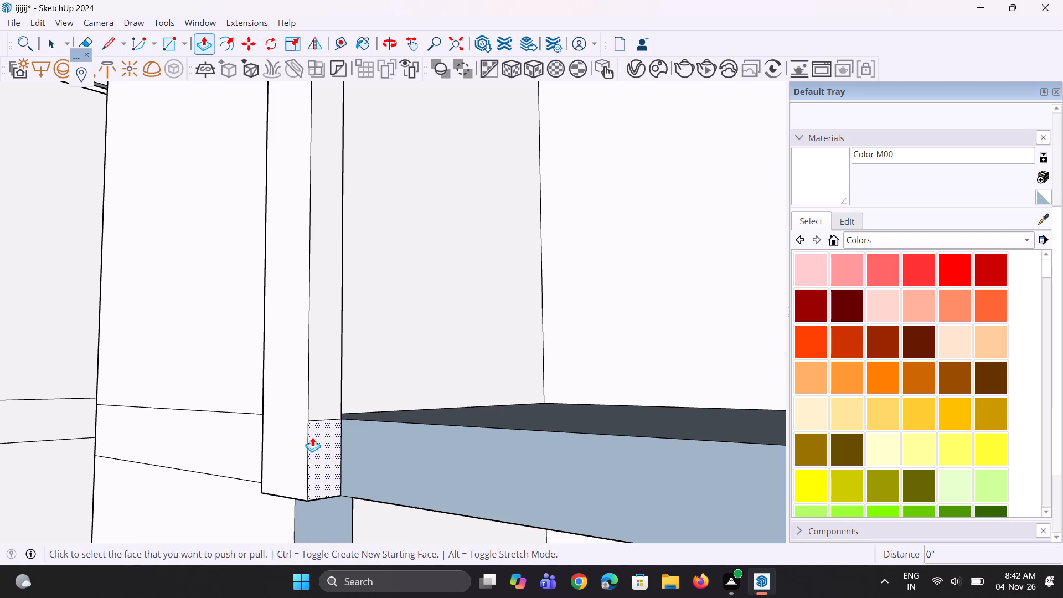
click(313, 440)
scroll(407, 451, down, 10)
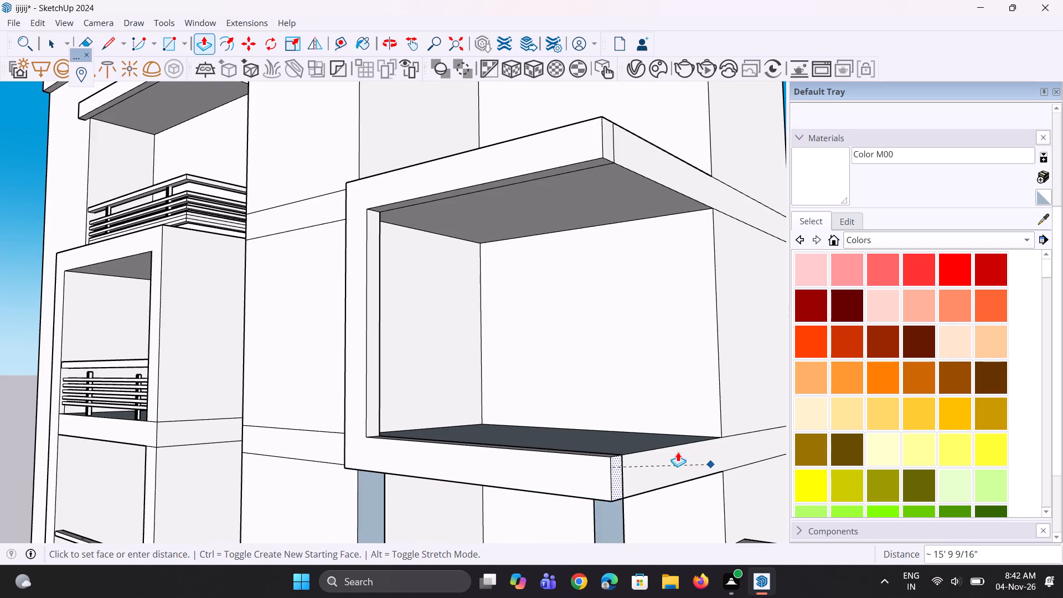
click(661, 446)
Draw a 1' 1 13/16" line across the bottom beam's top face near its outer end, marking a post base.
middle_drag(494, 385, 527, 514)
scroll(508, 312, down, 5)
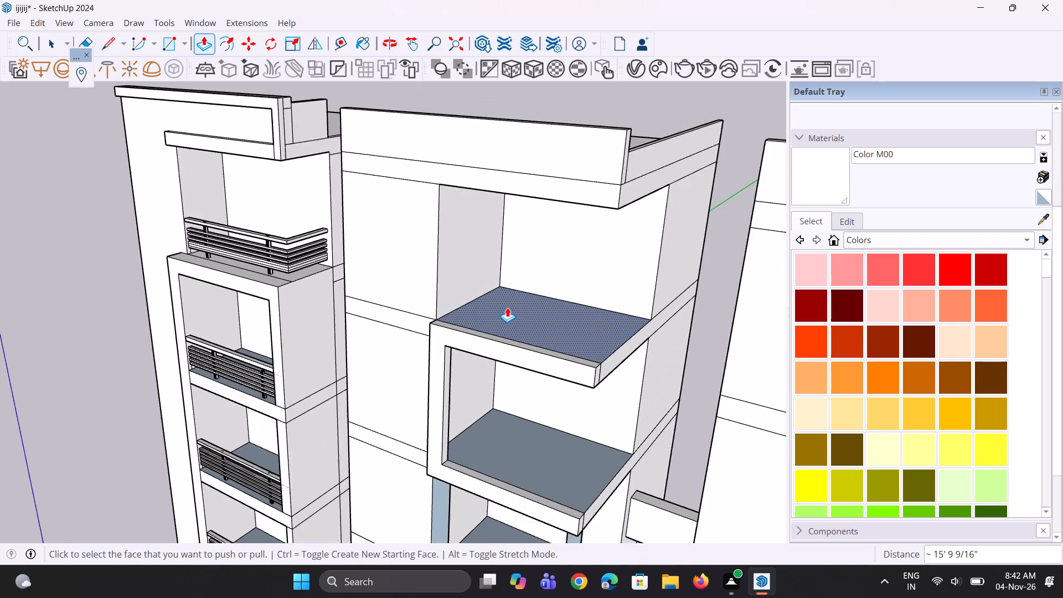
scroll(532, 513, up, 8)
scroll(648, 510, up, 2)
key(l)
scroll(649, 507, up, 1)
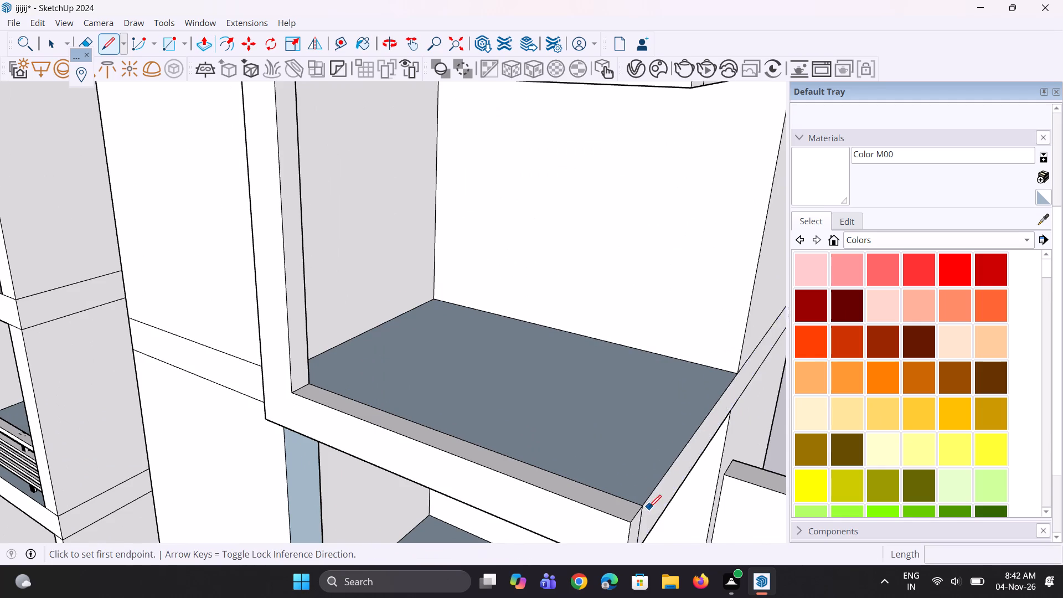
scroll(649, 507, up, 2)
scroll(597, 504, up, 3)
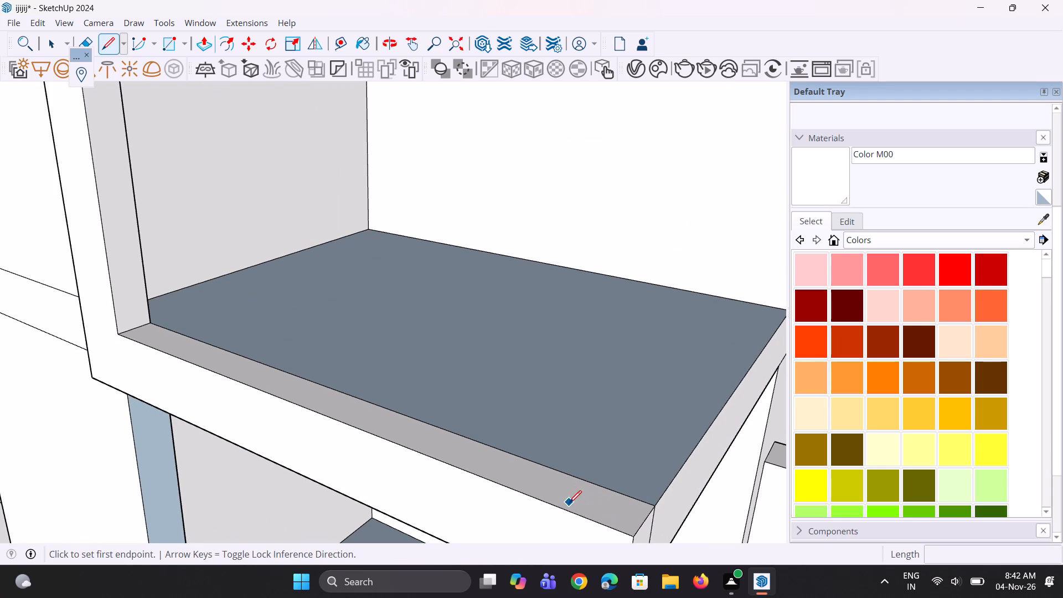
click(566, 509)
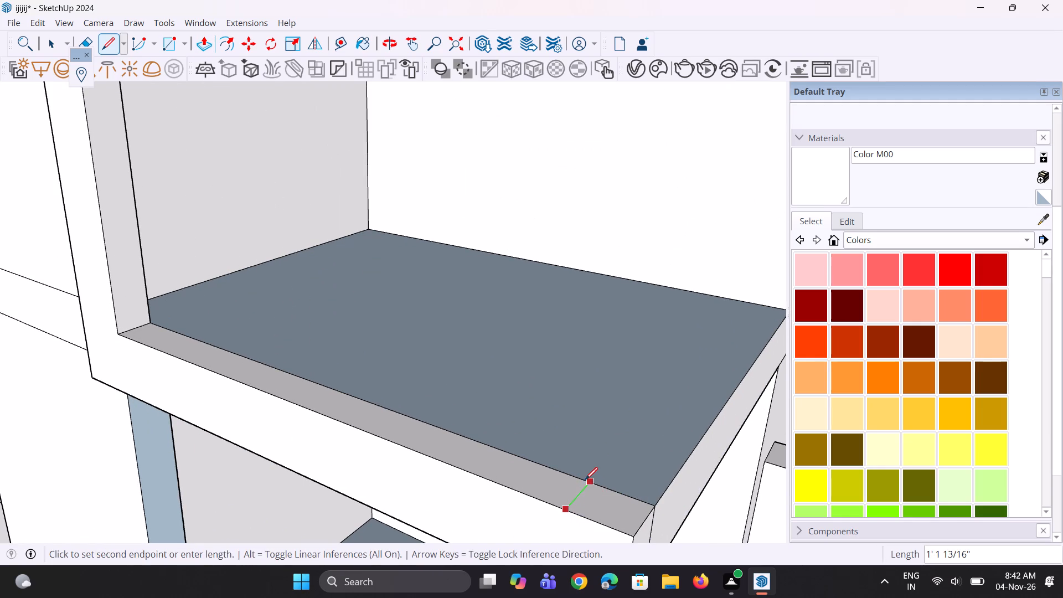
click(585, 480)
Pull the marked post base up 14' to meet the frame's top beam.
key(p)
click(614, 504)
scroll(621, 429, down, 4)
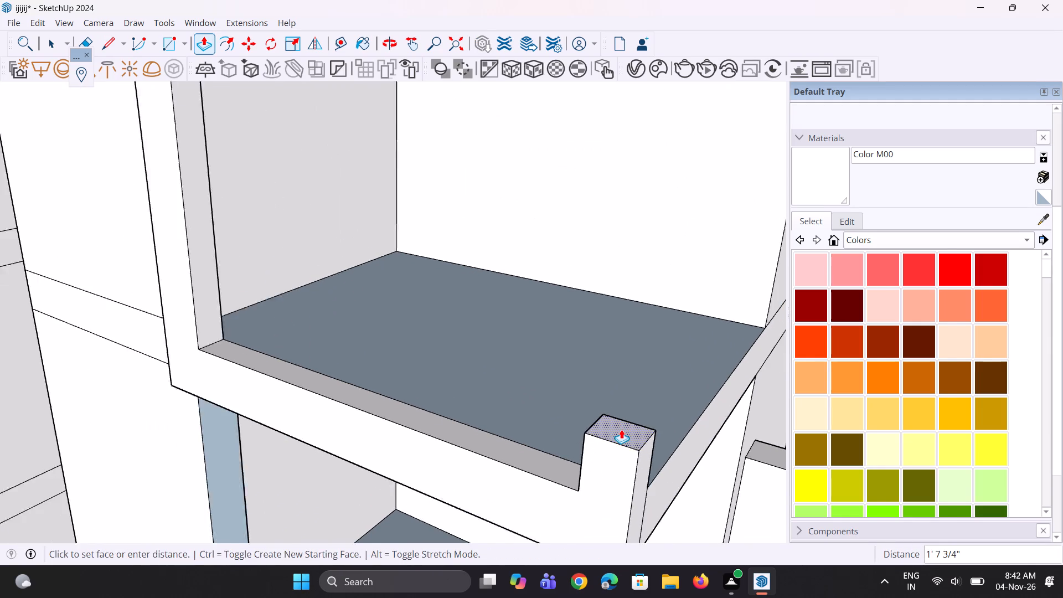
scroll(621, 429, down, 11)
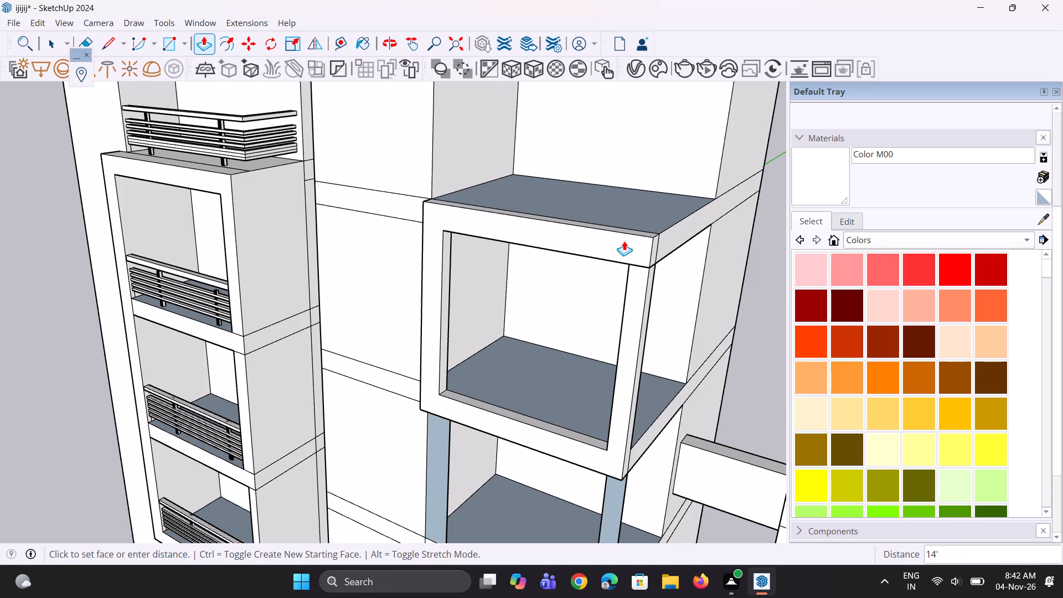
click(623, 232)
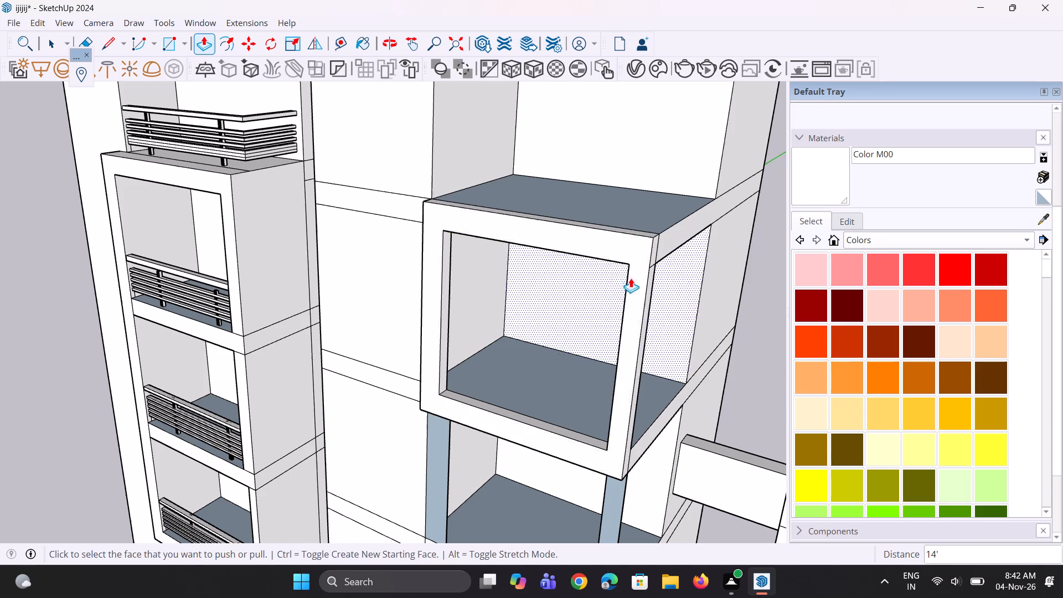
Erase the leftover seam line between the outer post and the top beam's end.
scroll(632, 282, up, 2)
middle_drag(639, 286, 527, 281)
scroll(485, 276, up, 3)
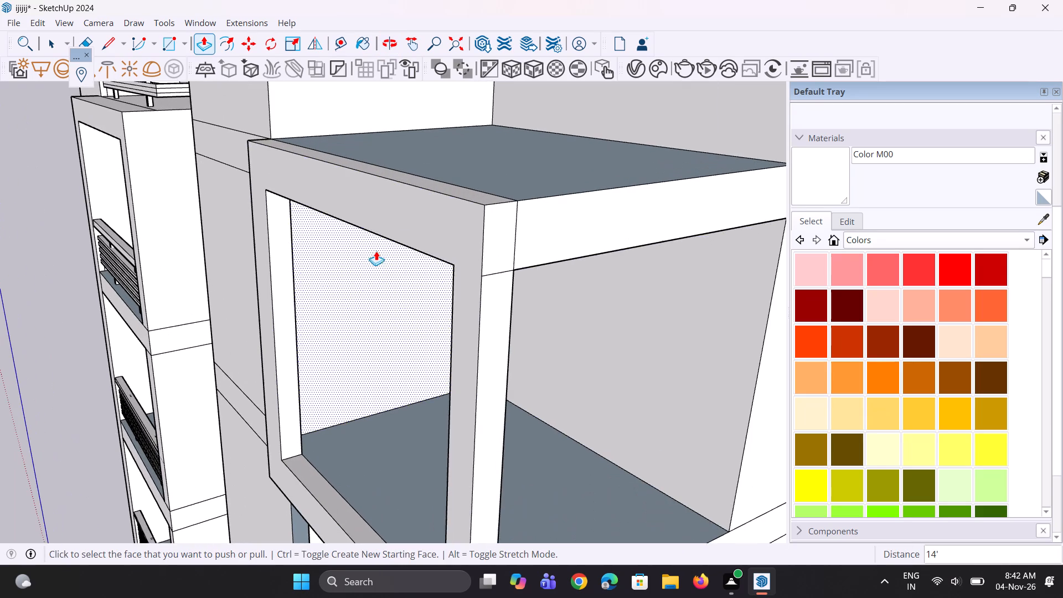
key(e)
scroll(481, 289, up, 3)
drag(505, 259, 503, 281)
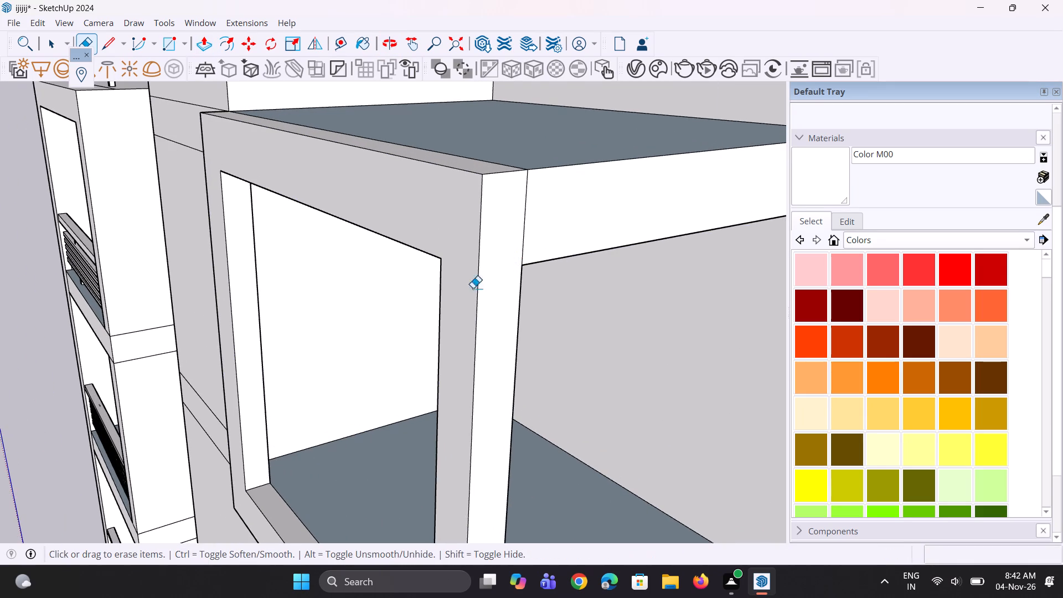
Pull the outer post's inner side face 9 1/16" into the frame opening to widen the post.
middle_drag(424, 326, 603, 321)
scroll(417, 241, down, 9)
middle_drag(513, 365, 534, 327)
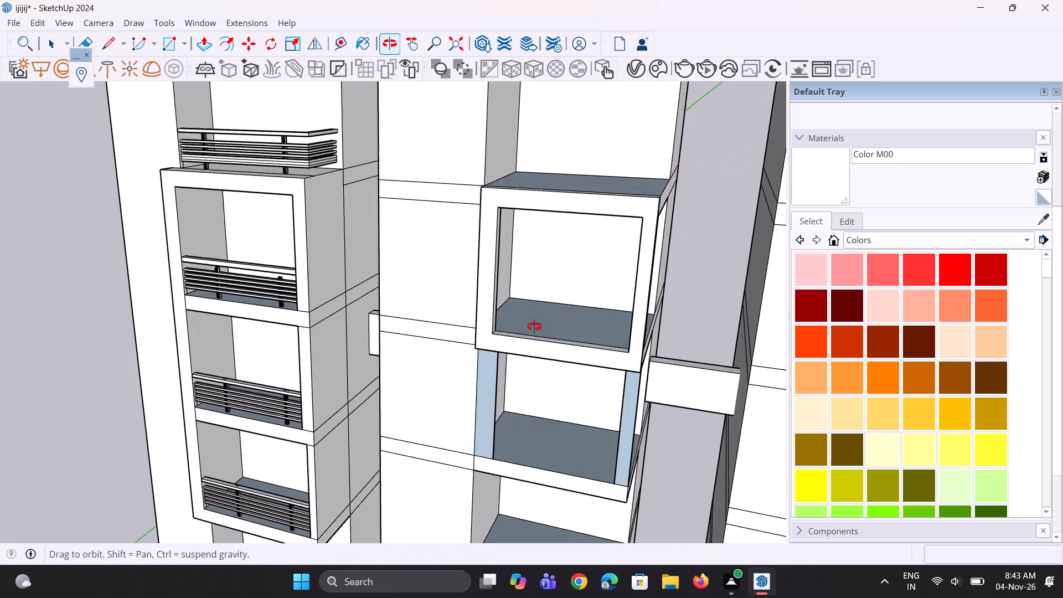
middle_drag(534, 327, 539, 306)
scroll(659, 274, up, 3)
scroll(338, 324, down, 4)
middle_drag(435, 331, 611, 328)
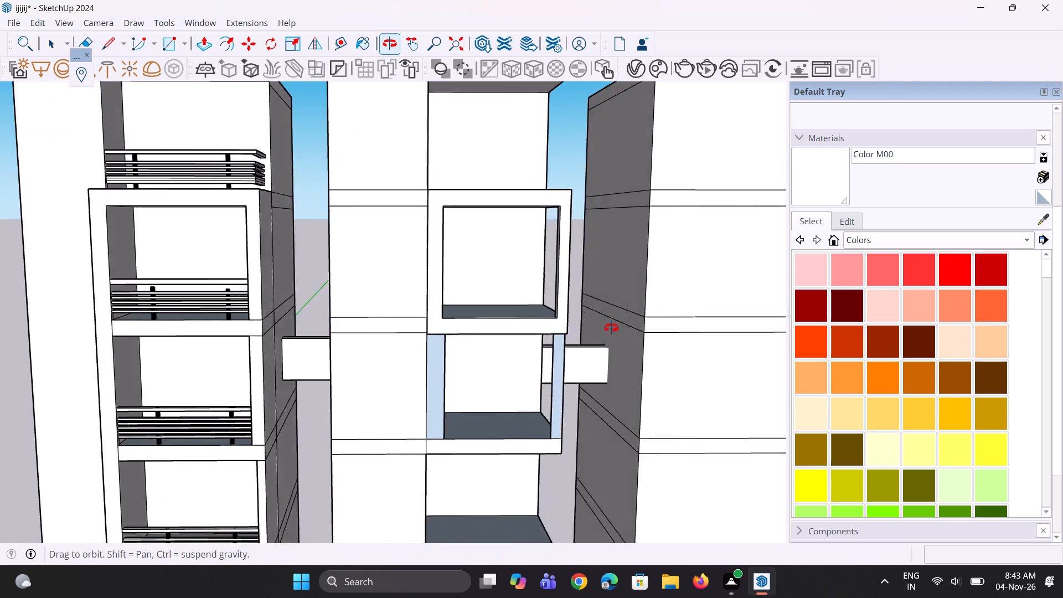
middle_drag(611, 328, 682, 317)
scroll(462, 227, up, 5)
scroll(584, 285, up, 2)
key(p)
scroll(581, 290, up, 2)
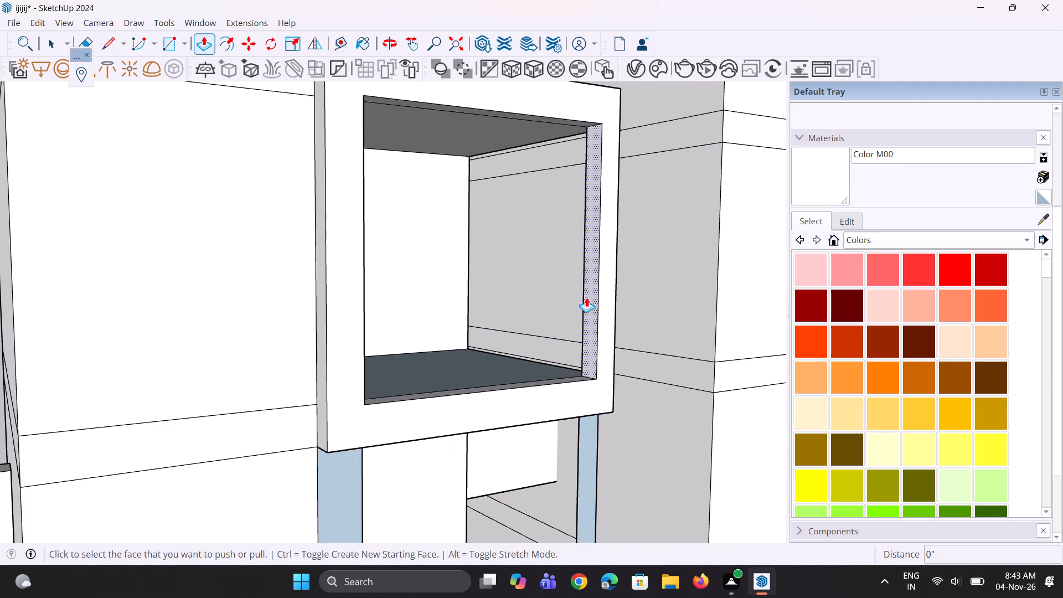
click(589, 299)
click(579, 303)
Paint the two blue post faces below the new frame and the floor inside the frame with white Color M00.
middle_drag(320, 403, 232, 414)
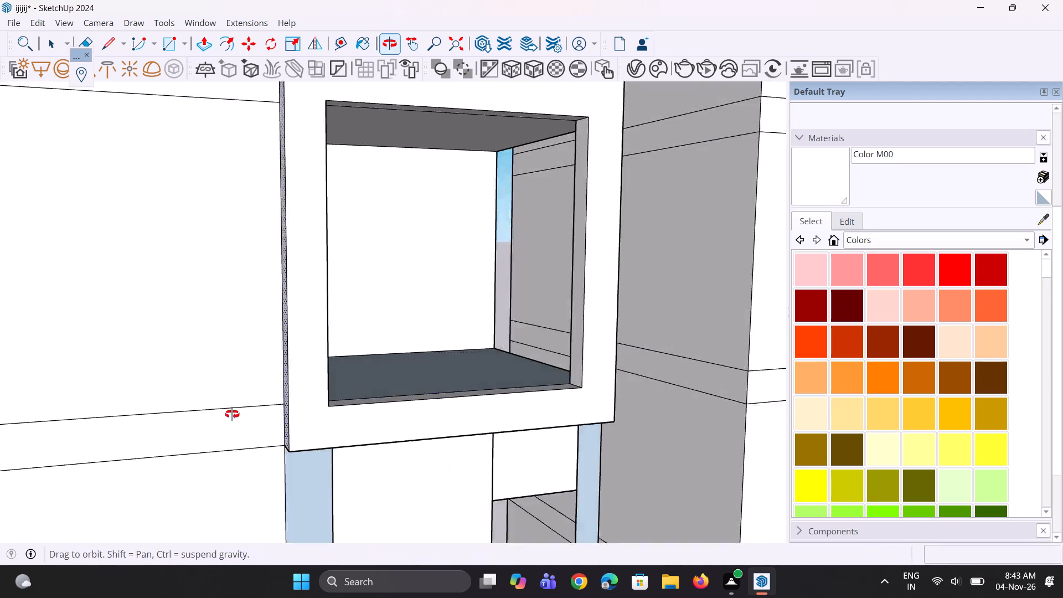
middle_drag(232, 414, 174, 395)
scroll(64, 354, down, 10)
middle_drag(191, 396, 201, 332)
scroll(205, 298, down, 4)
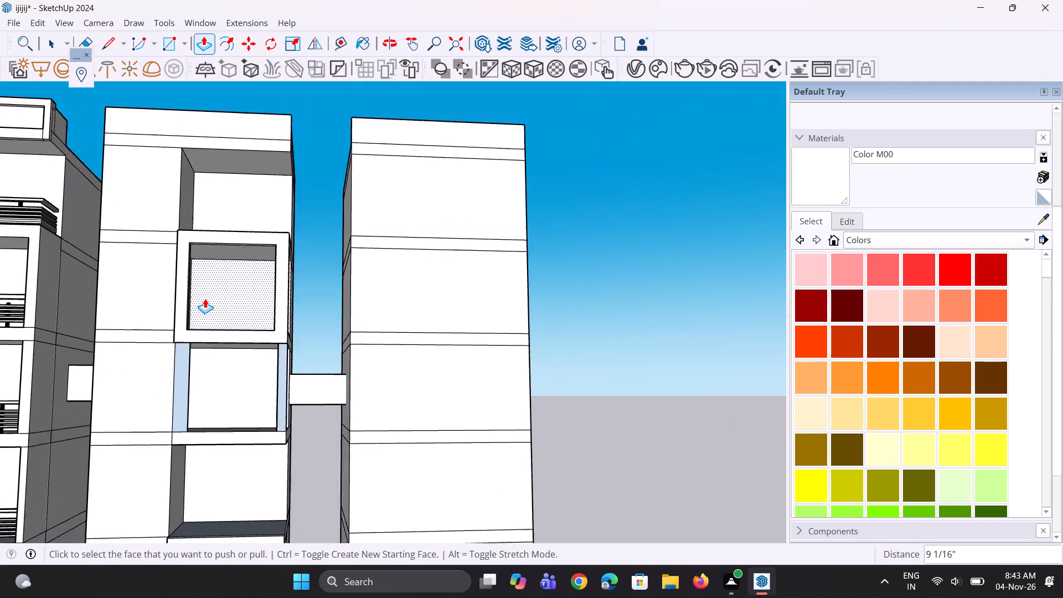
key(space)
scroll(935, 424, down, 17)
scroll(891, 359, down, 1)
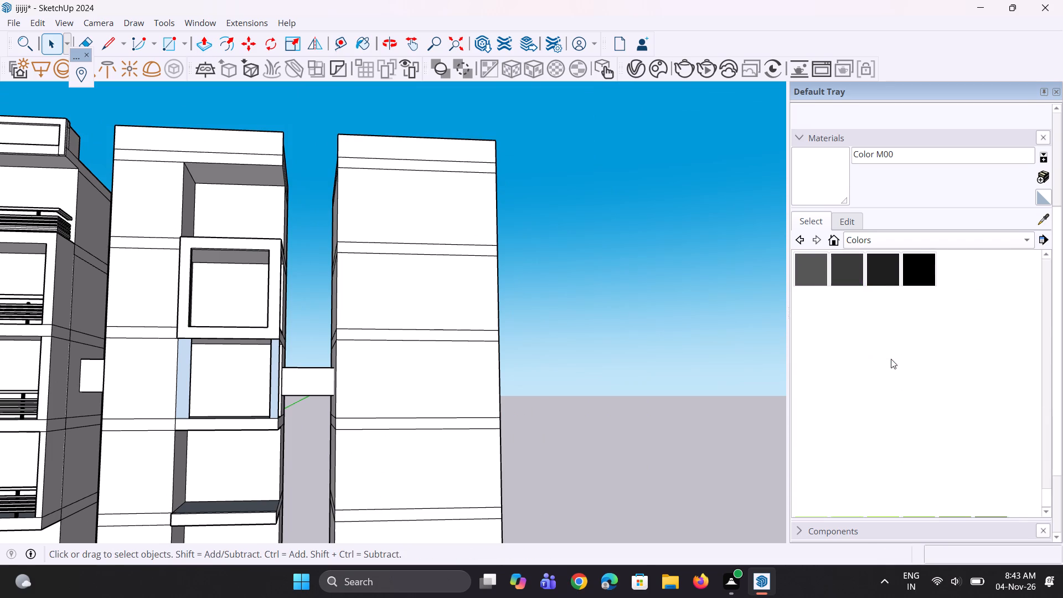
scroll(868, 333, up, 3)
click(821, 348)
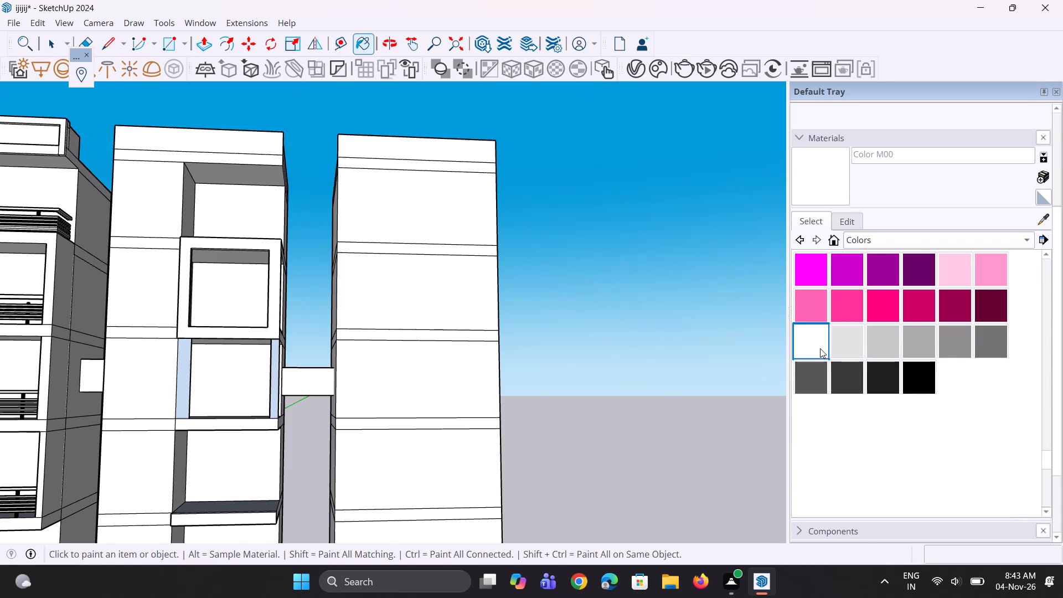
scroll(161, 497, up, 1)
scroll(306, 399, up, 3)
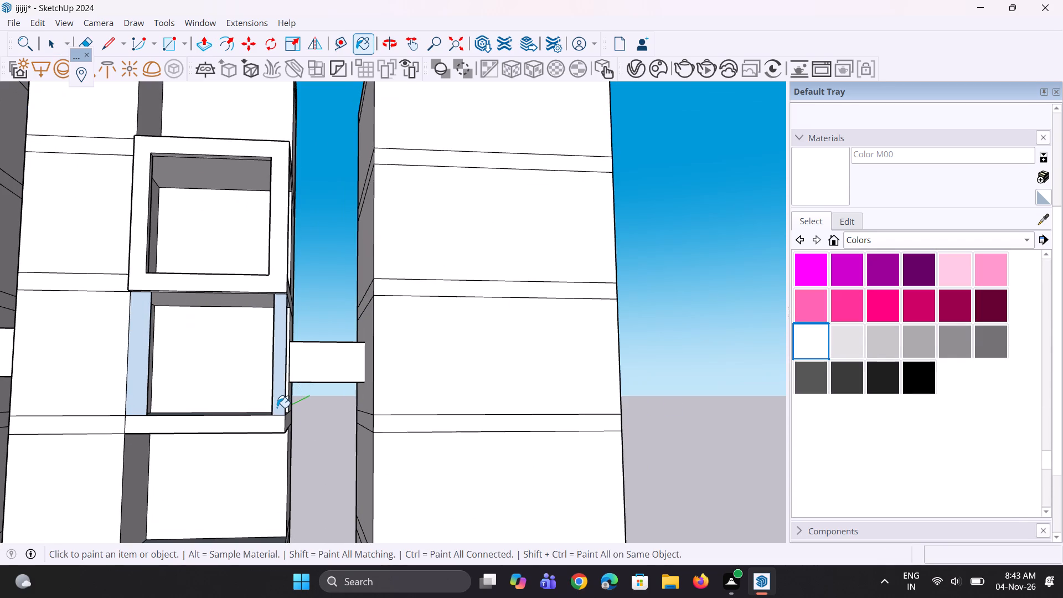
click(277, 408)
scroll(182, 401, up, 1)
click(137, 393)
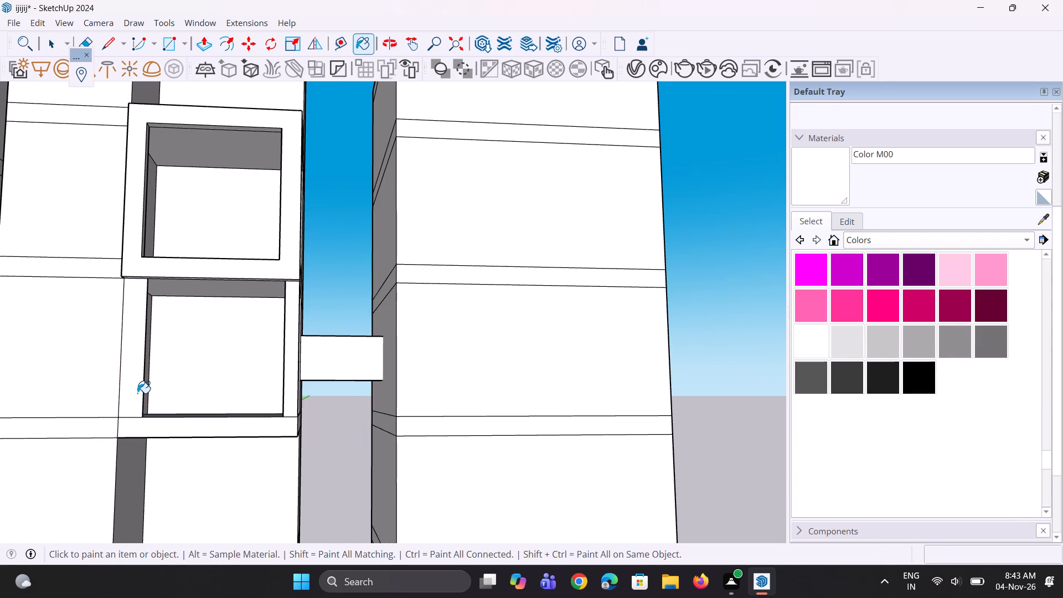
middle_drag(174, 357, 204, 547)
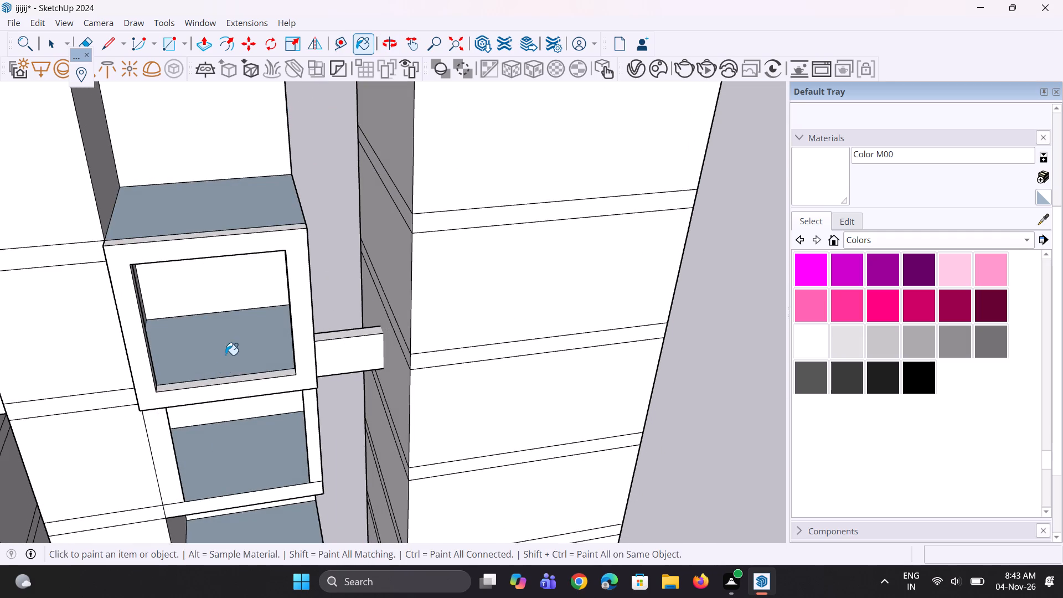
click(226, 354)
Erase the edges of the thin outer post in the recess directly below the new frame to remove it.
middle_drag(300, 499, 242, 369)
scroll(260, 330, down, 6)
middle_drag(241, 386, 53, 394)
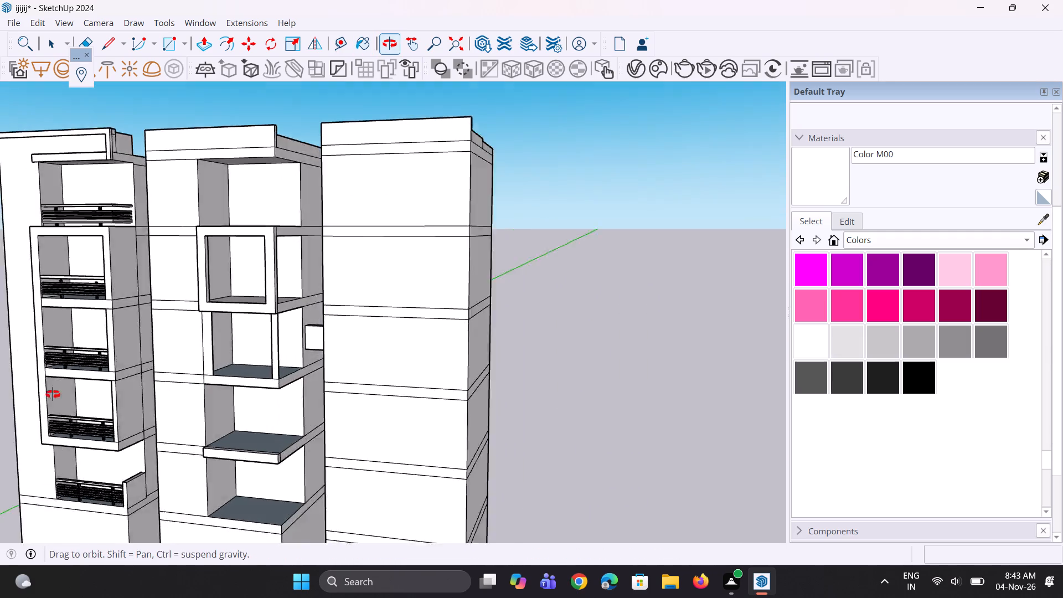
middle_drag(53, 394, 407, 349)
key(space)
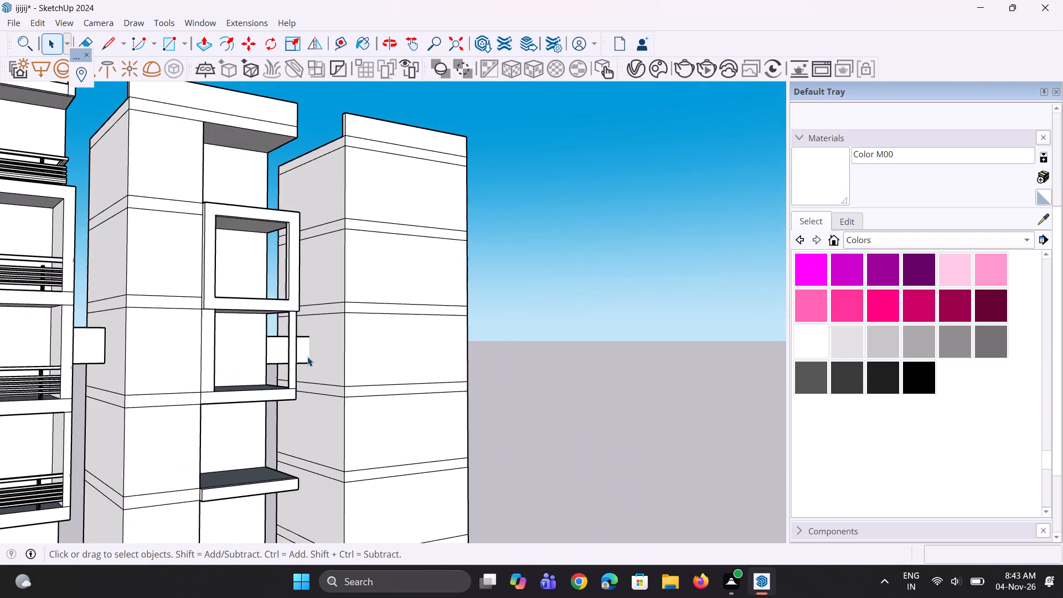
scroll(307, 357, up, 2)
key(space)
key(space)
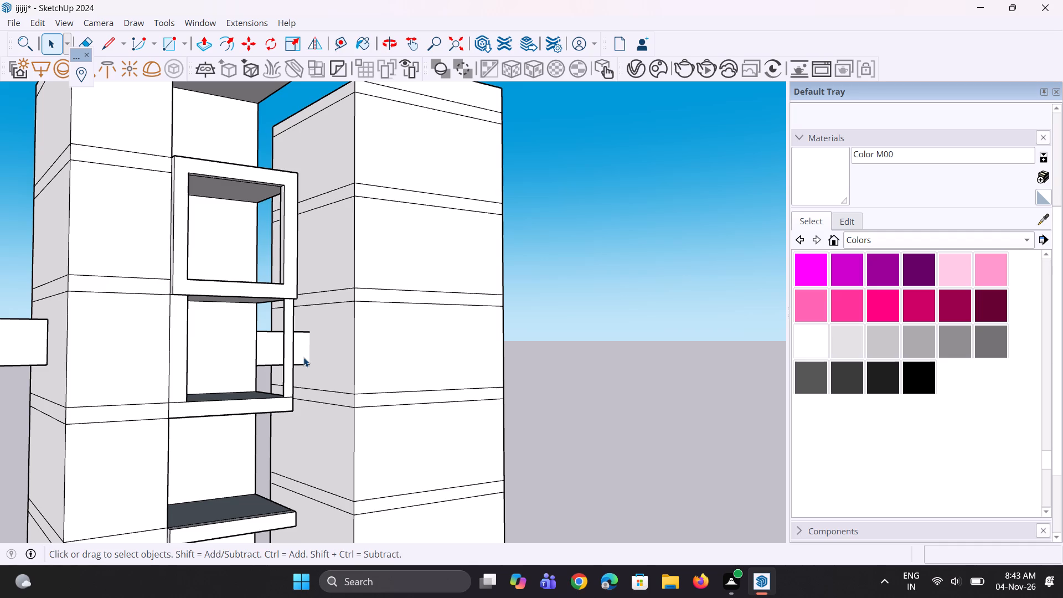
key(e)
scroll(331, 345, up, 2)
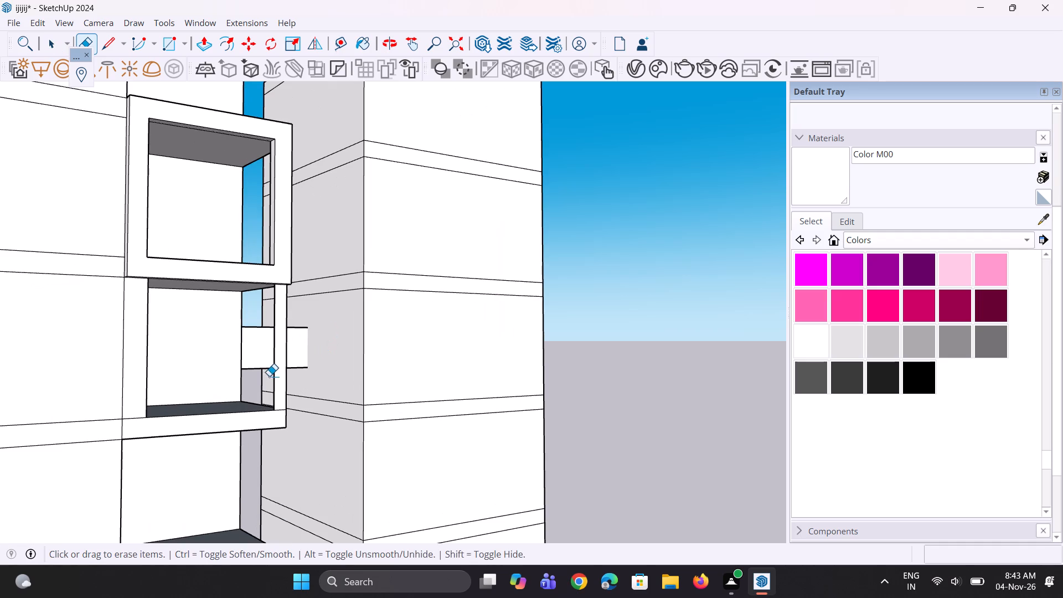
click(276, 376)
click(287, 376)
middle_drag(287, 377, 260, 381)
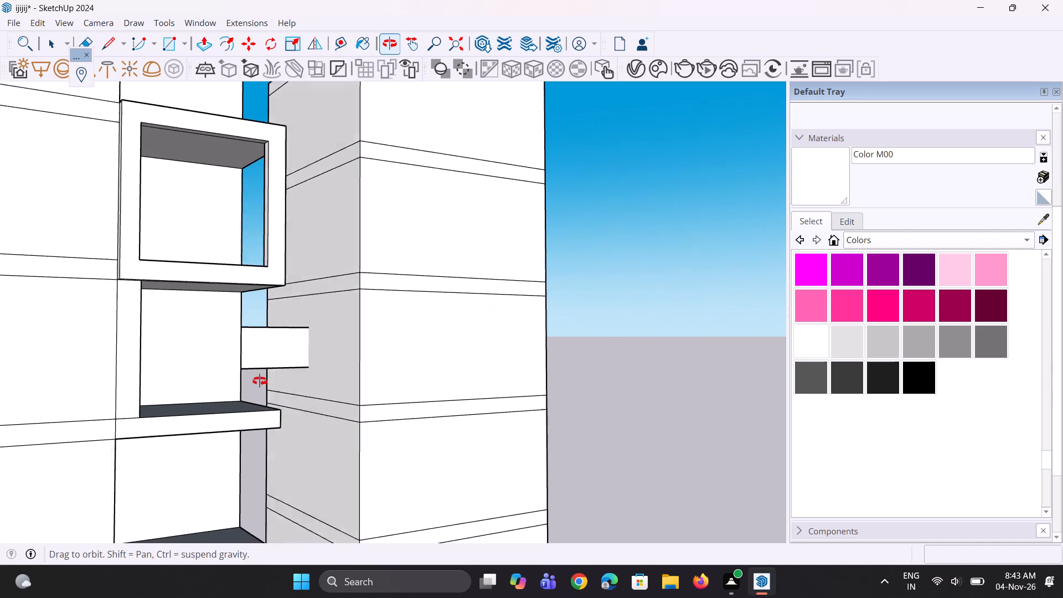
Pull the front face of the slab below the new frame forward 1' 1 13/16", flush with the frame's front.
middle_drag(260, 381, 243, 385)
key(space)
key(space)
scroll(101, 363, up, 2)
middle_drag(122, 354, 301, 436)
scroll(122, 354, down, 1)
key(p)
middle_drag(286, 435, 75, 342)
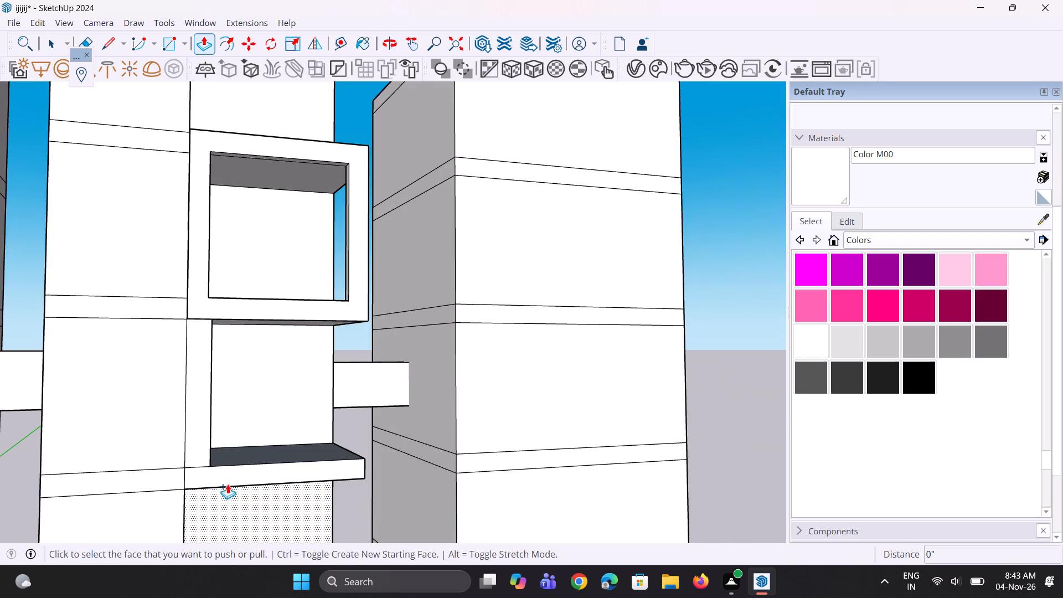
click(228, 478)
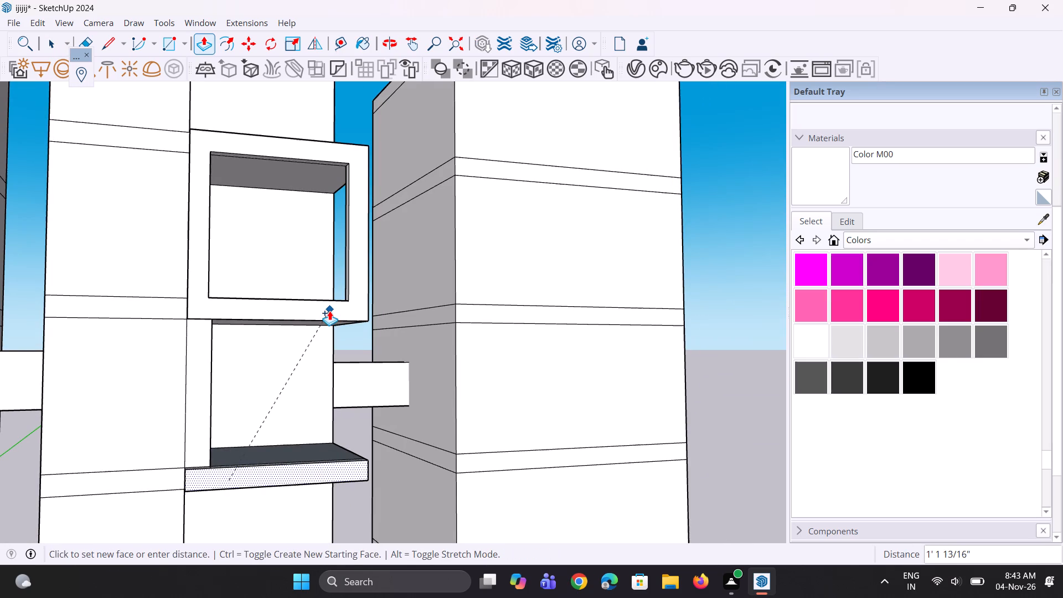
click(329, 311)
Erase the free vertical edge of the thin inner post in the recess directly below the frame to remove it.
middle_drag(286, 442, 281, 508)
scroll(251, 404, down, 8)
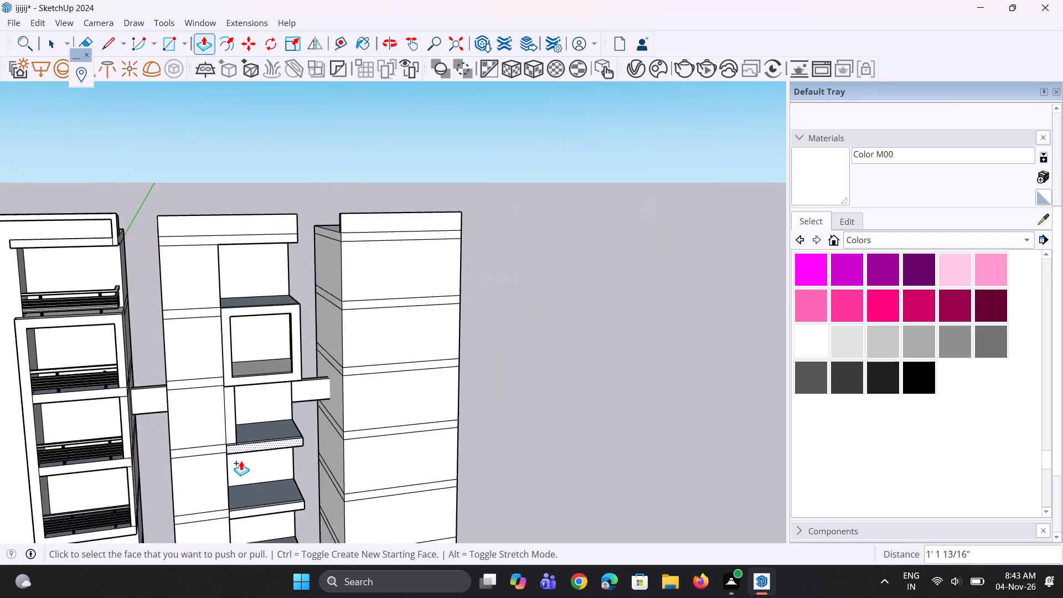
scroll(241, 461, up, 3)
middle_drag(241, 461, 209, 430)
scroll(218, 402, down, 6)
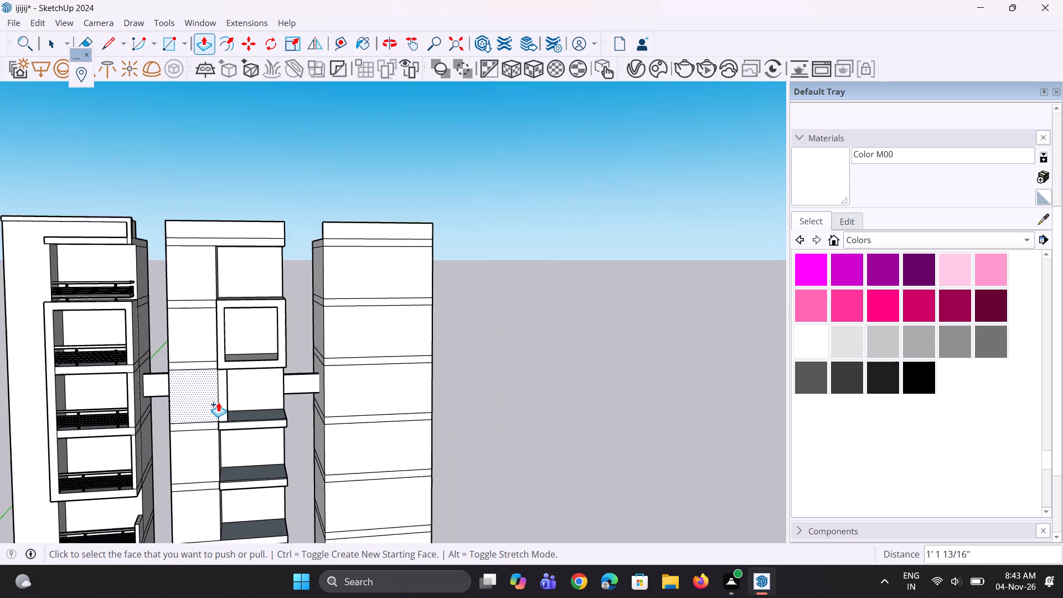
scroll(218, 402, down, 1)
scroll(223, 458, up, 2)
scroll(236, 533, up, 1)
middle_drag(236, 532, 218, 499)
scroll(185, 383, down, 4)
scroll(204, 445, up, 2)
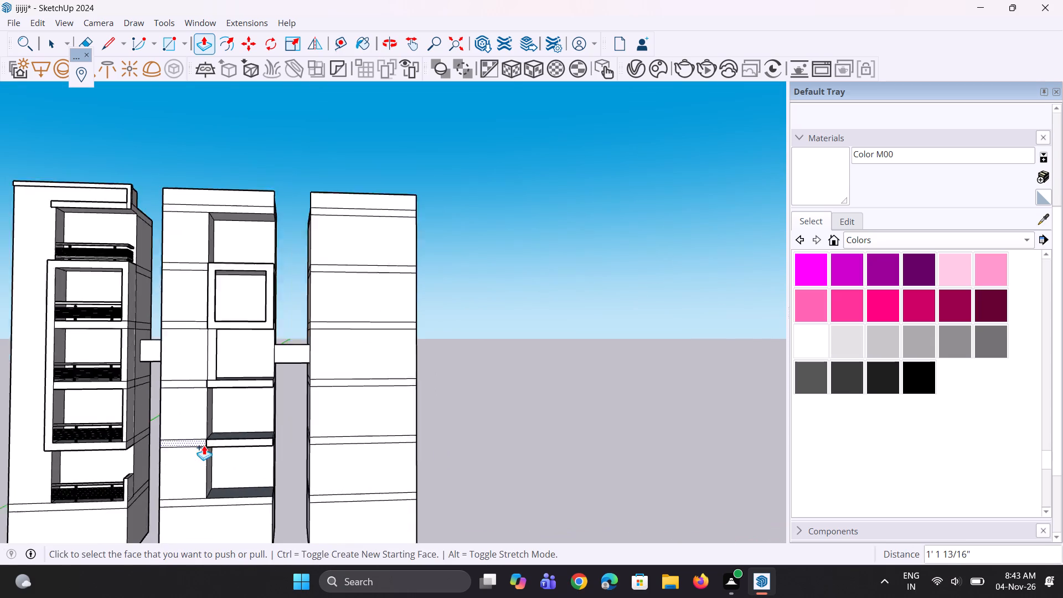
scroll(204, 445, up, 4)
middle_drag(224, 410, 138, 416)
scroll(197, 347, up, 3)
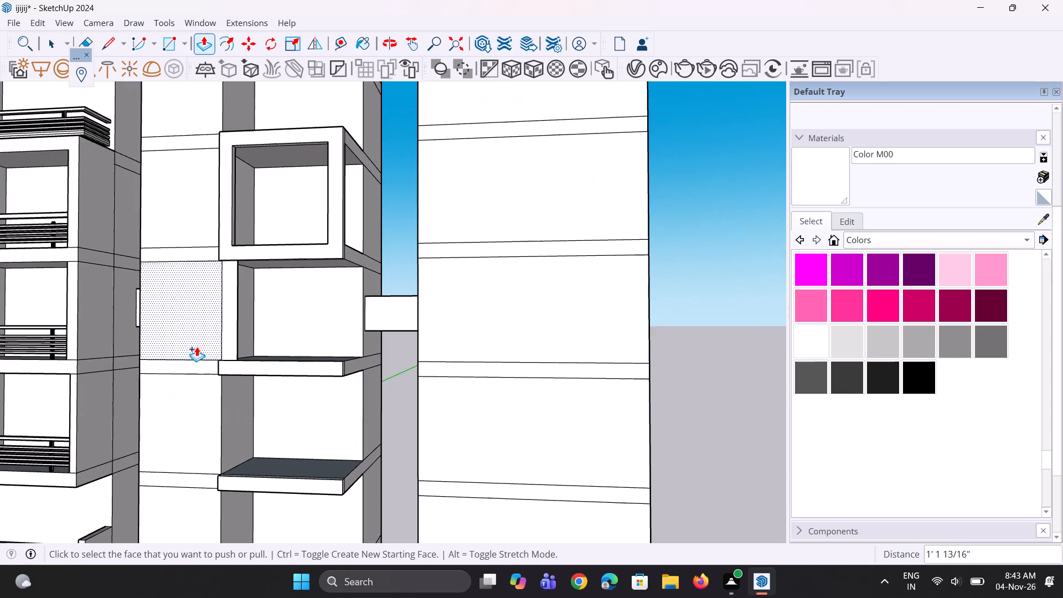
scroll(213, 339, up, 2)
middle_drag(293, 324, 247, 337)
key(e)
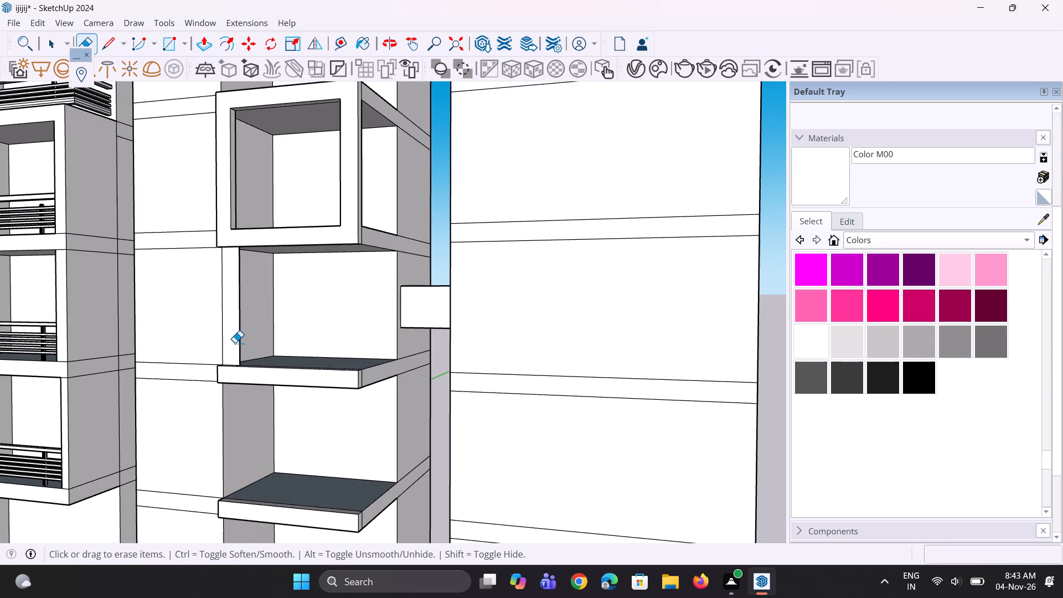
click(240, 343)
Erase the short leftover seam line on top of the slab where the thin inner post stood.
scroll(170, 343, down, 3)
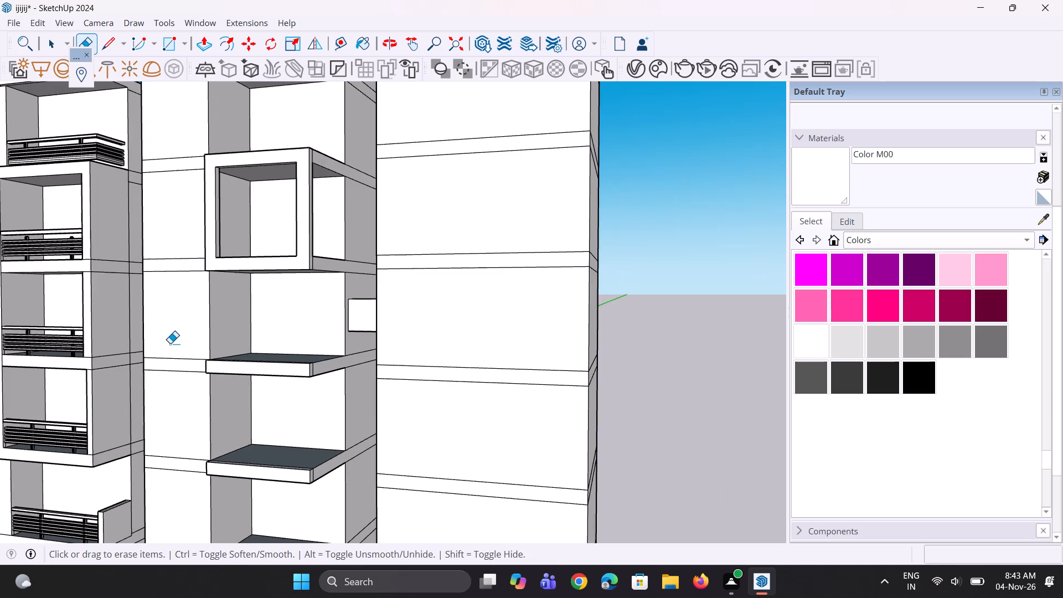
middle_drag(188, 350, 211, 398)
scroll(208, 379, up, 9)
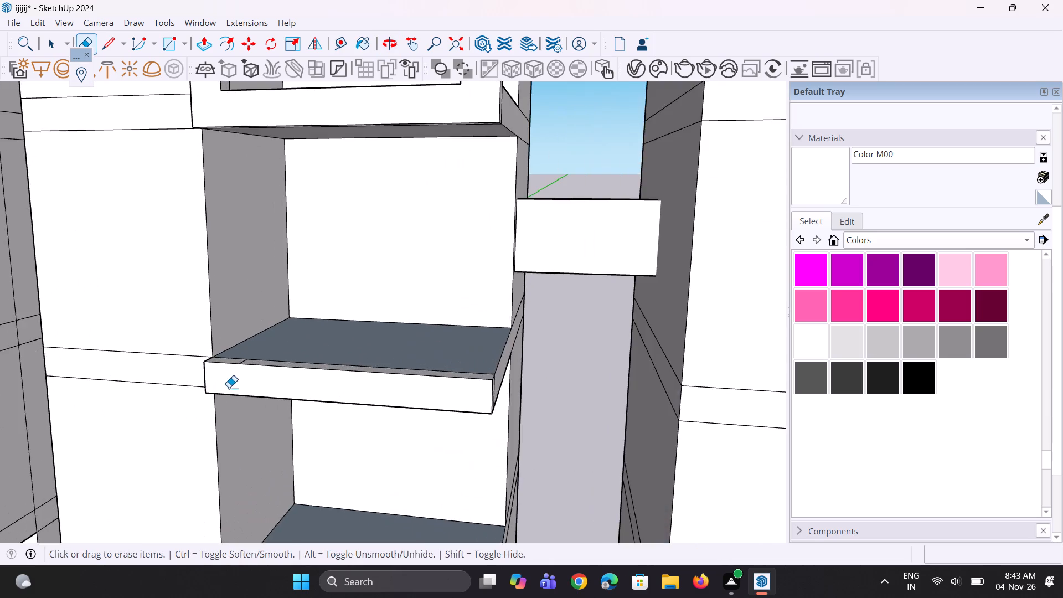
scroll(238, 382, up, 11)
drag(246, 353, 235, 358)
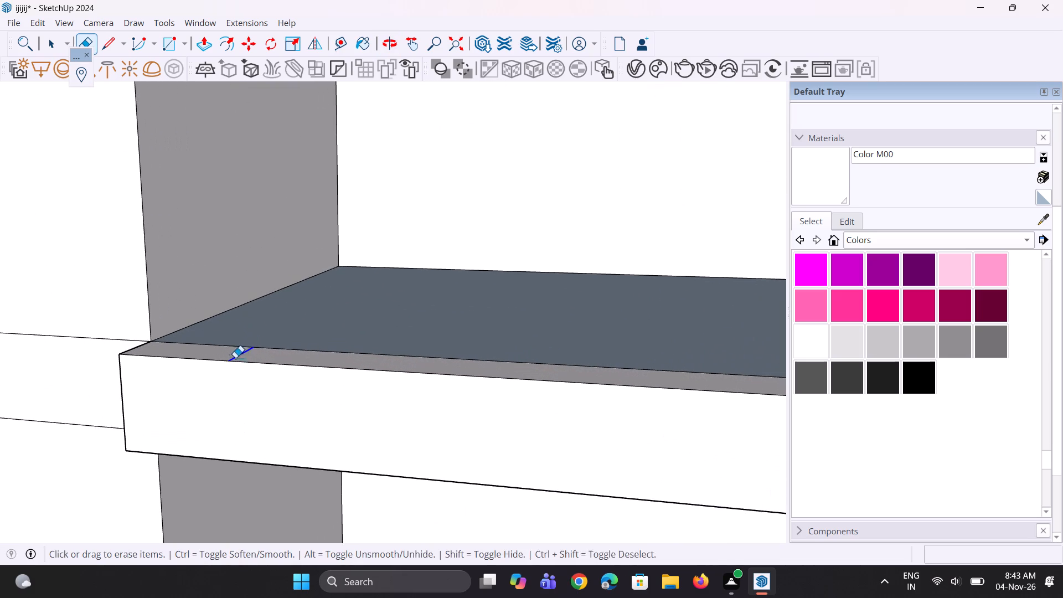
drag(235, 358, 229, 358)
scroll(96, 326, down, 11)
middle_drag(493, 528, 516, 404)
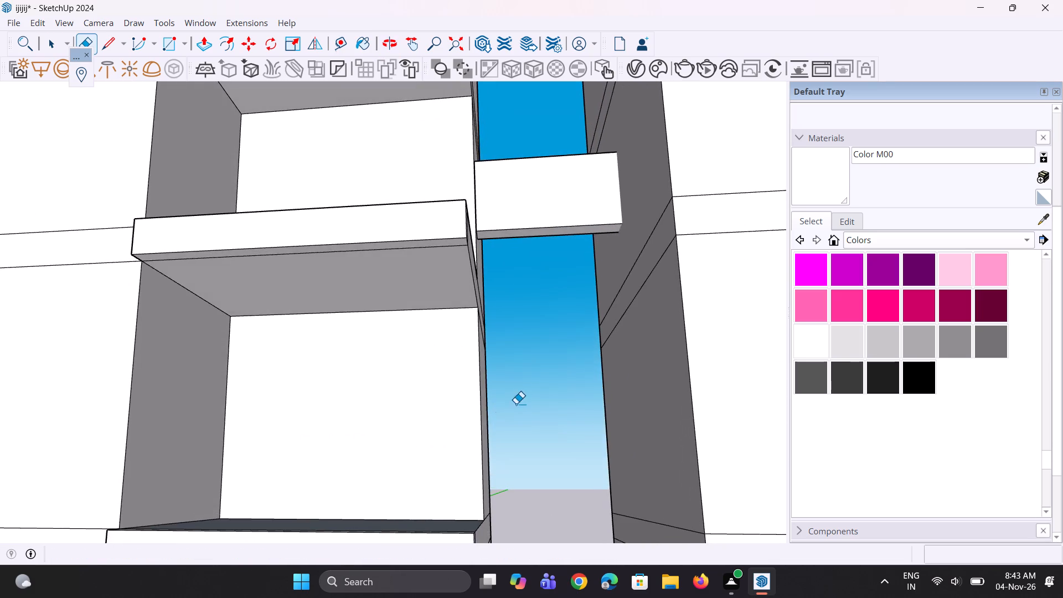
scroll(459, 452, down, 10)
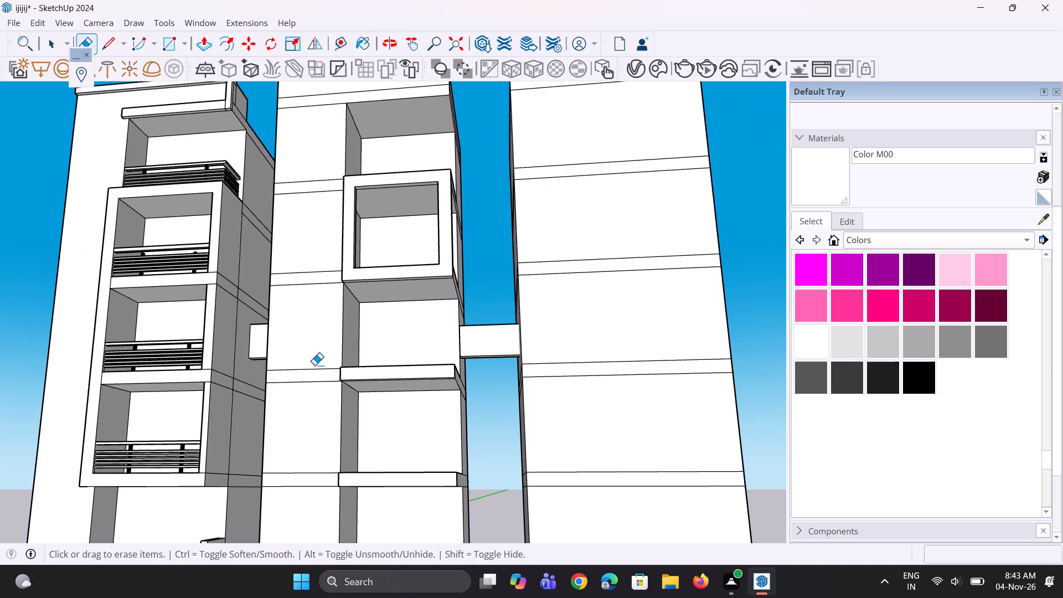
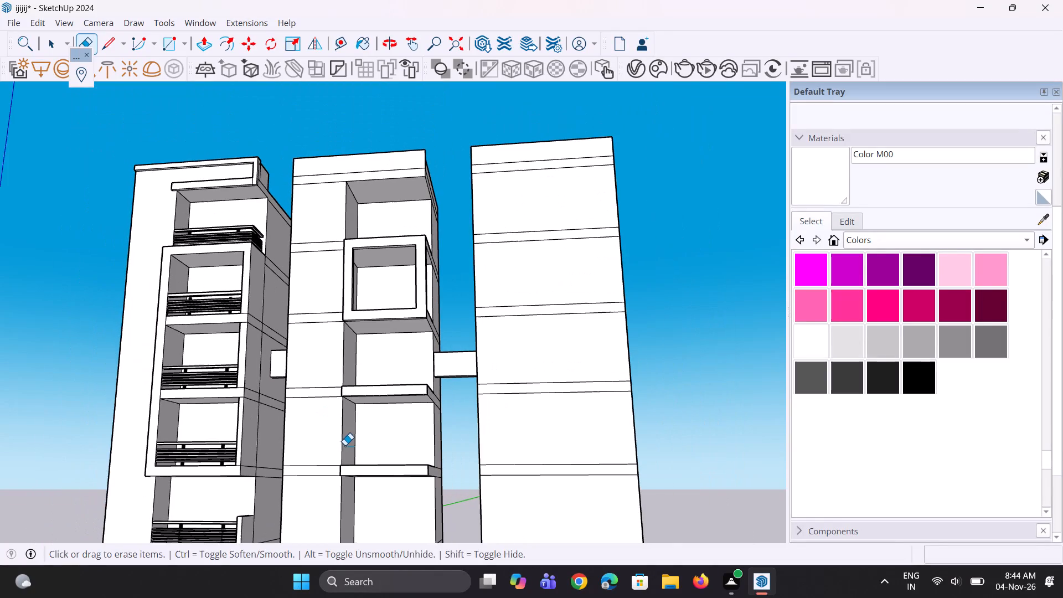
Examine the middle tower's projecting balcony slabs from several angles.
middle_drag(344, 445, 358, 442)
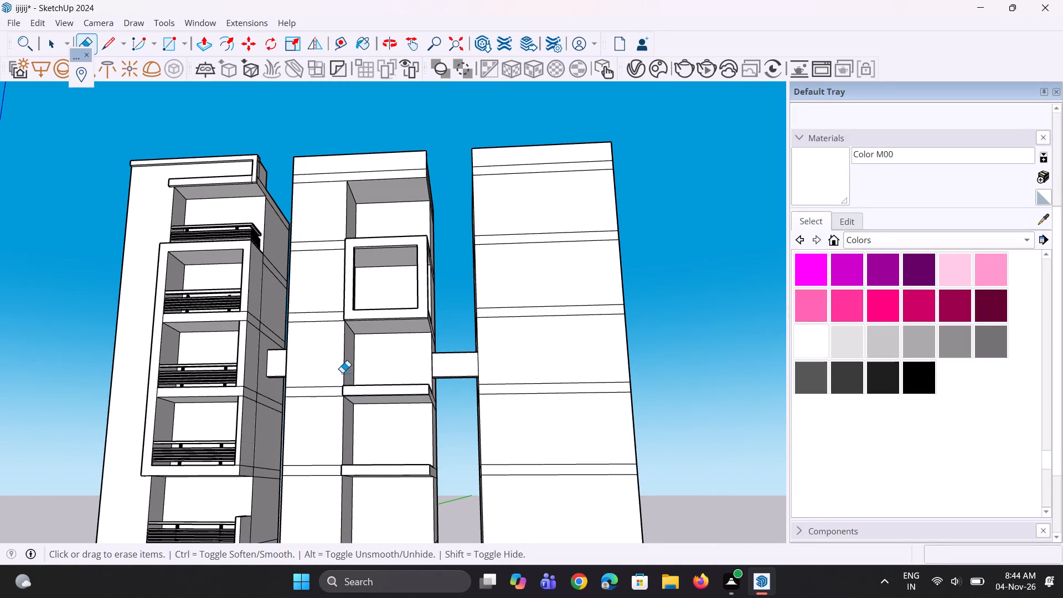
scroll(342, 373, down, 4)
scroll(353, 420, up, 5)
key(p)
scroll(366, 452, up, 4)
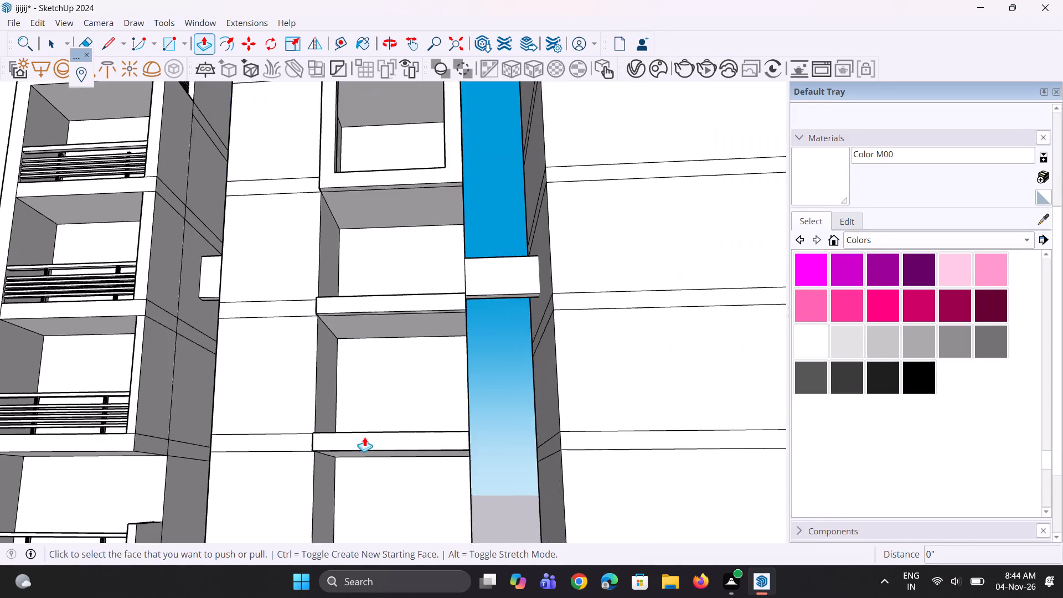
scroll(364, 437, down, 10)
middle_drag(363, 435, 162, 533)
scroll(415, 507, up, 3)
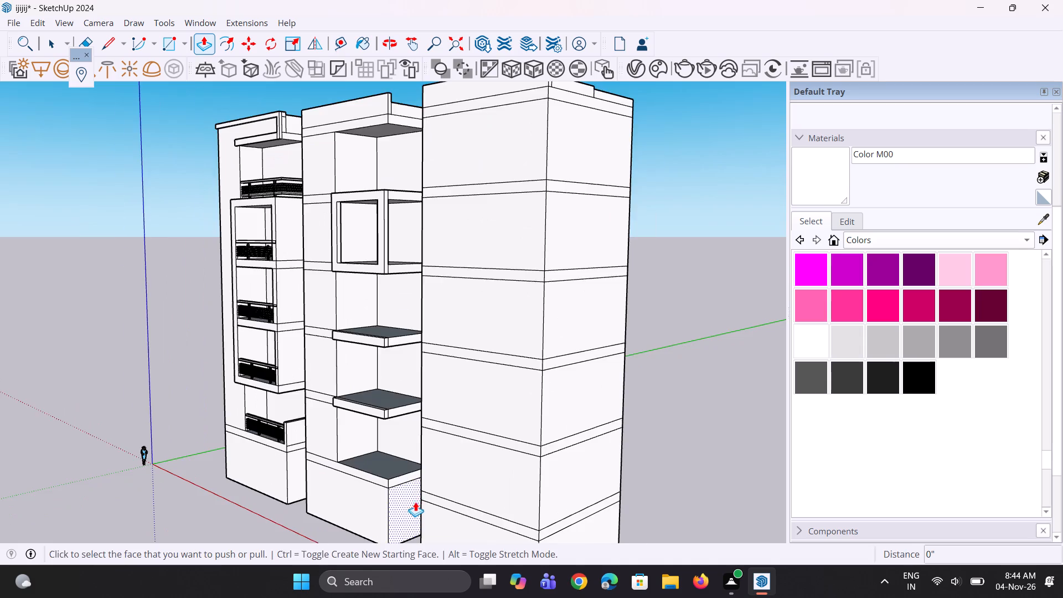
scroll(415, 502, up, 1)
middle_drag(419, 481, 541, 298)
scroll(541, 298, down, 1)
scroll(420, 323, up, 5)
middle_drag(359, 306, 358, 271)
Copy the short underside edge at the wall-side end of the middle tower's lowest projecting slab inward about 1' 4 5/8".
key(space)
scroll(359, 292, up, 2)
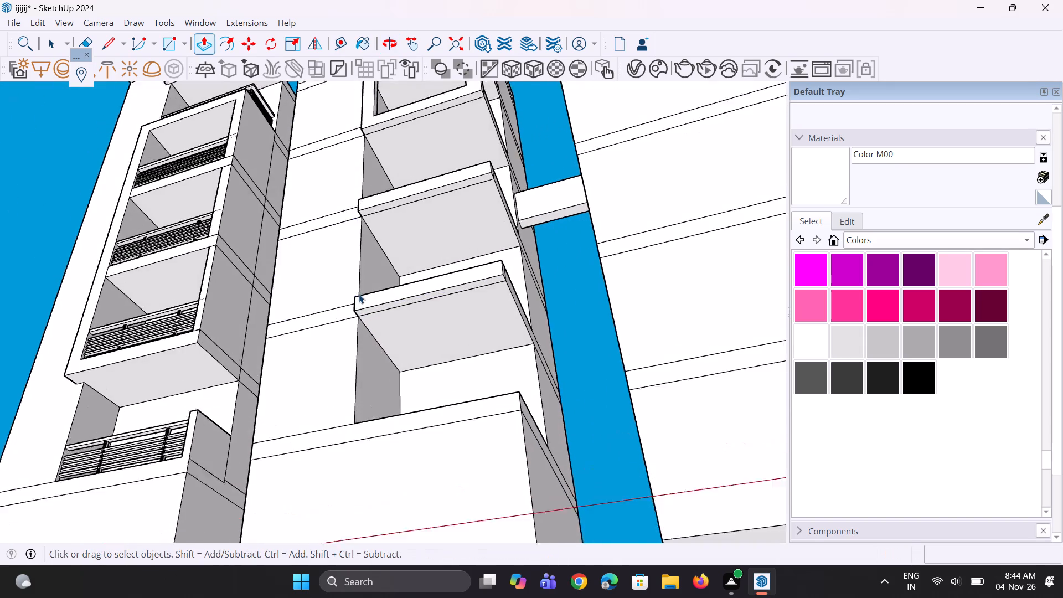
key(space)
scroll(354, 323, up, 10)
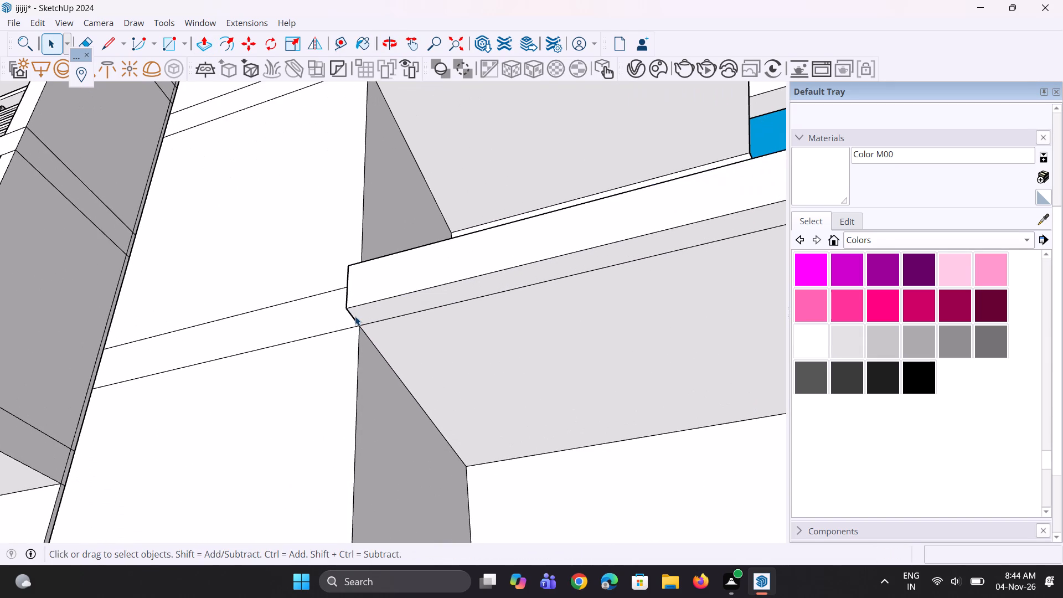
scroll(353, 317, up, 3)
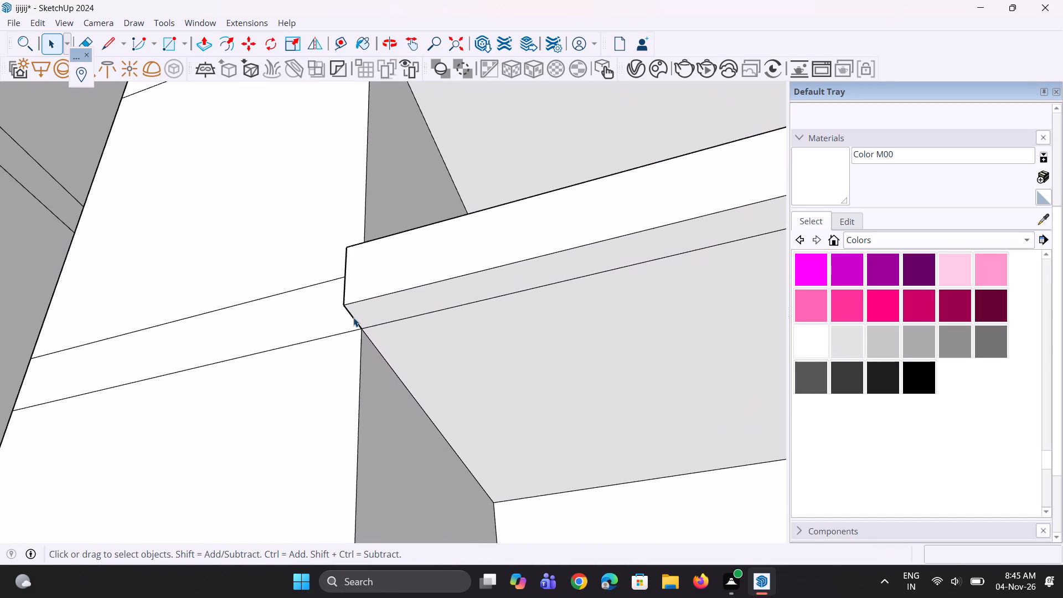
scroll(353, 317, down, 1)
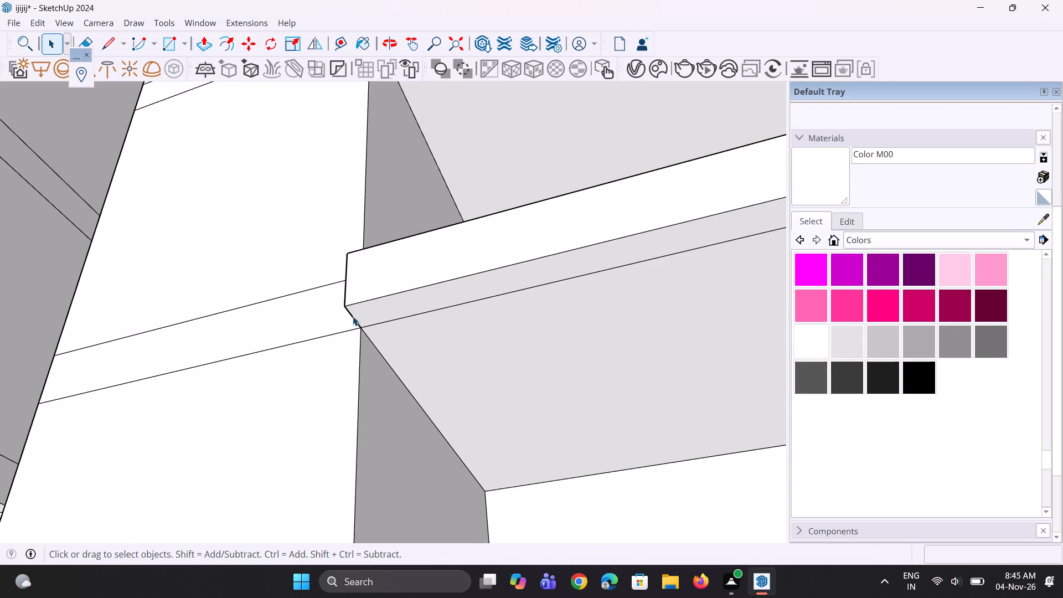
click(352, 316)
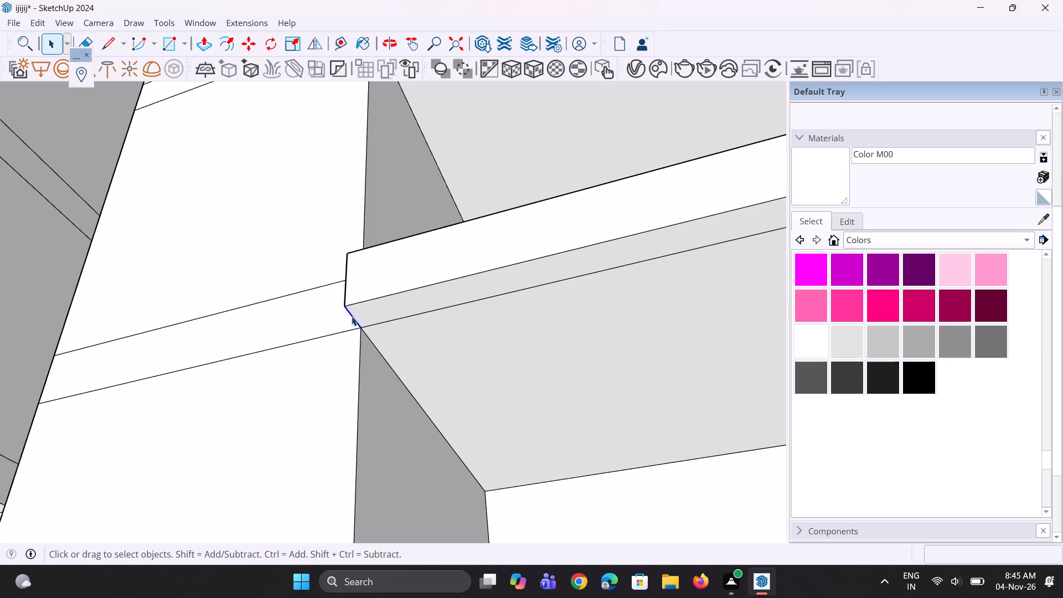
key(m)
scroll(352, 316, up, 2)
click(345, 308)
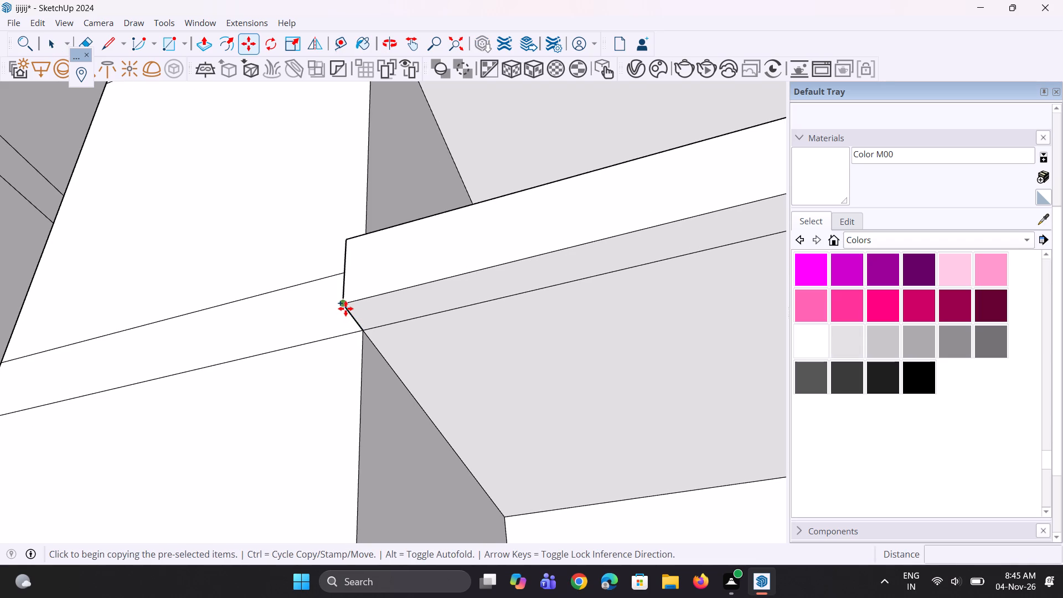
click(400, 295)
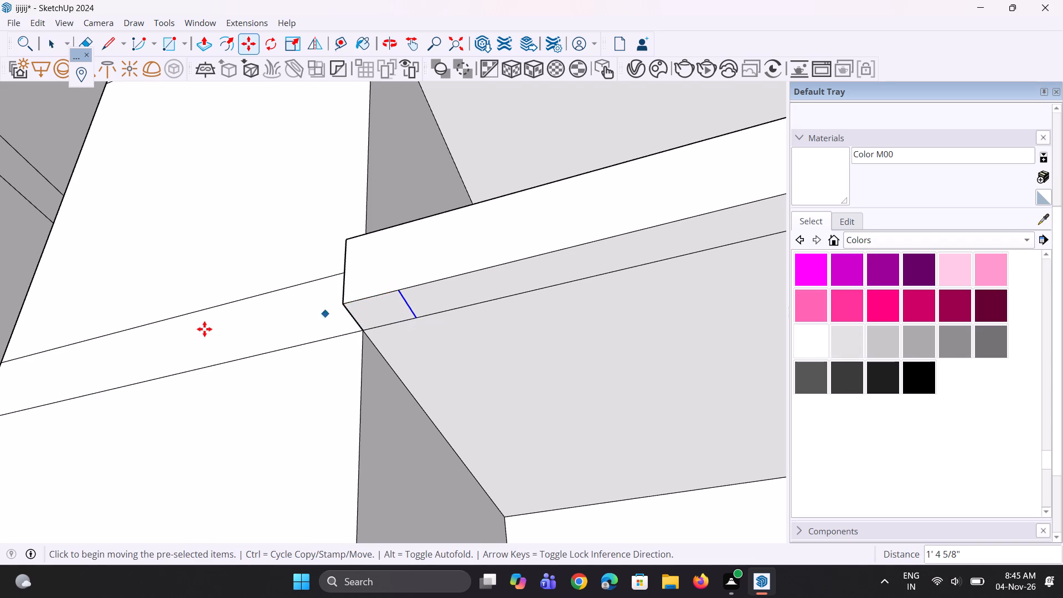
Copy the short underside edge at the slab's outer corner inward about 9 15/16" and shift the copy slightly further inward.
scroll(198, 329, down, 10)
key(space)
key(space)
scroll(517, 262, up, 7)
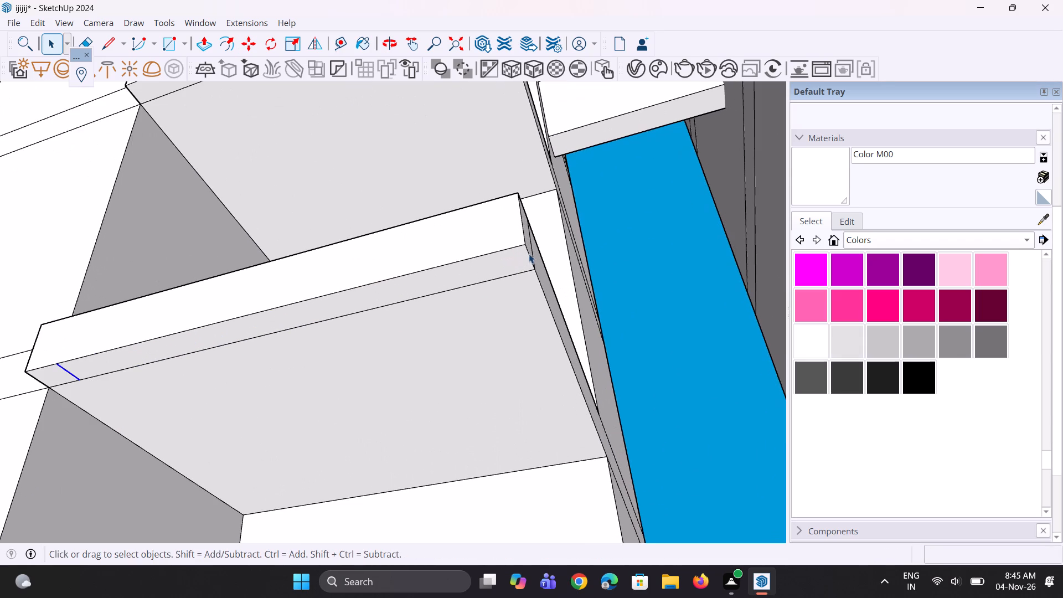
click(529, 253)
scroll(517, 252, up, 2)
key(m)
scroll(511, 254, up, 3)
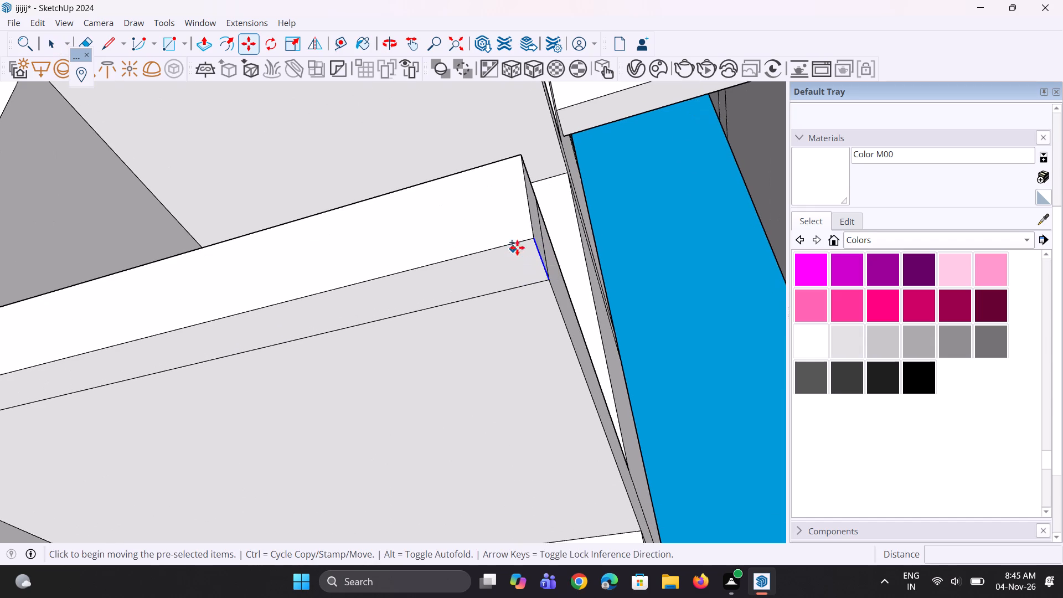
click(528, 240)
click(484, 251)
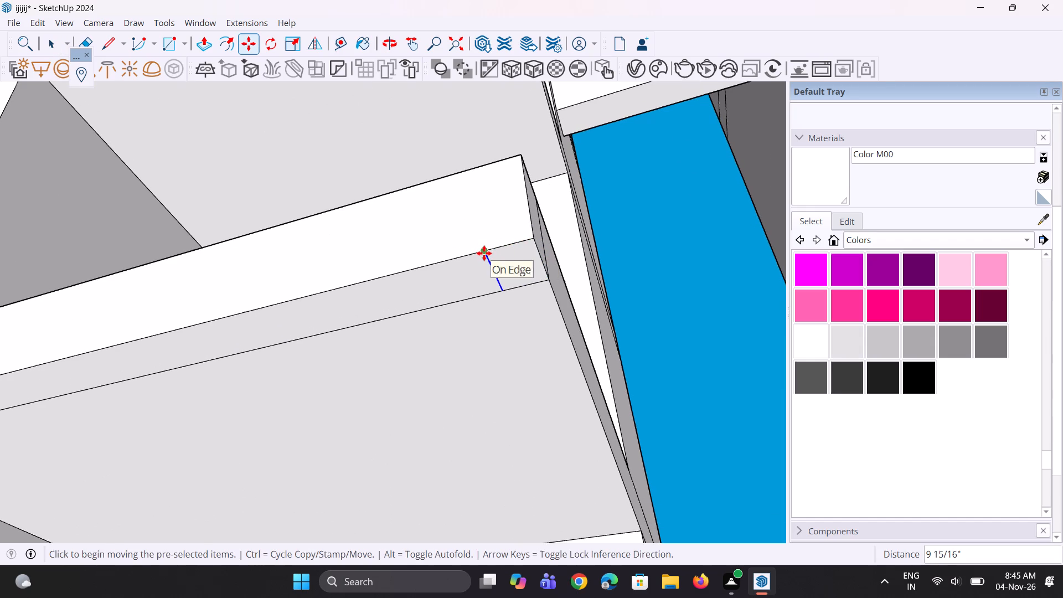
click(484, 251)
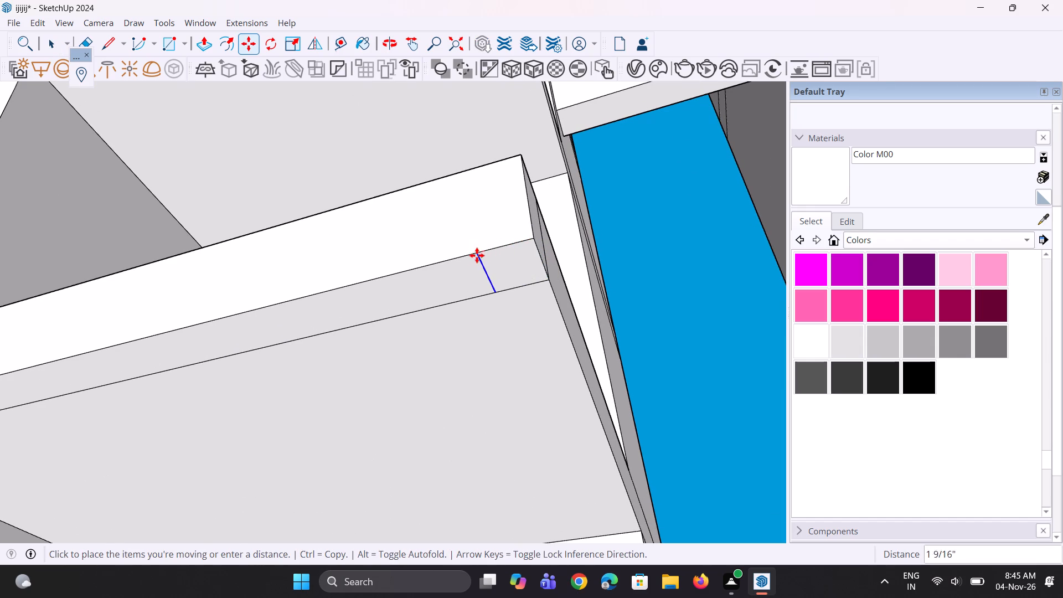
click(469, 259)
Pull the small underside face at the slab's outer corner down 14' to form a post reaching the floor below.
key(p)
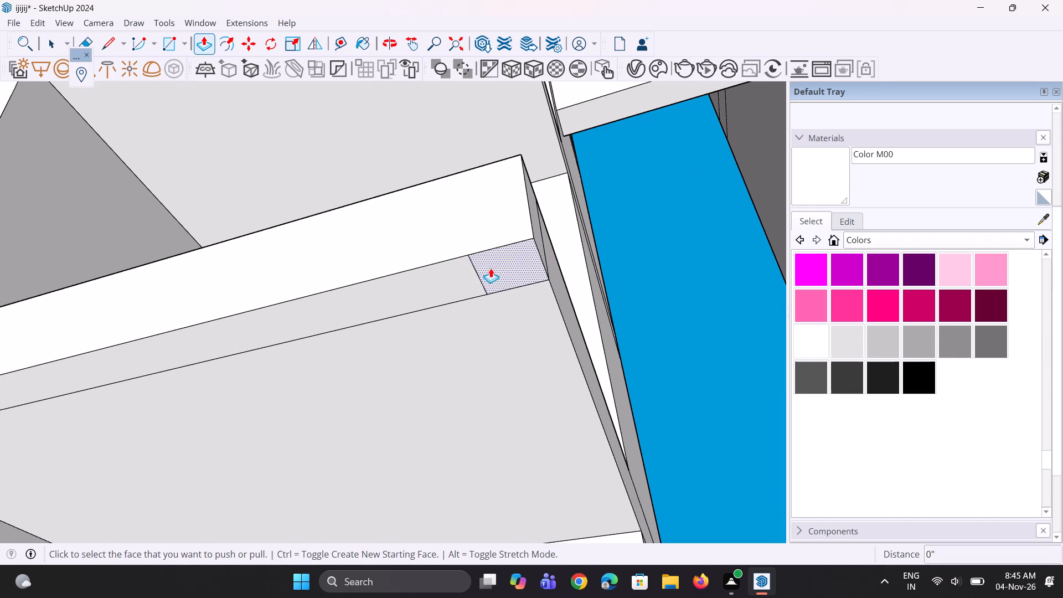
click(491, 268)
scroll(482, 359, down, 20)
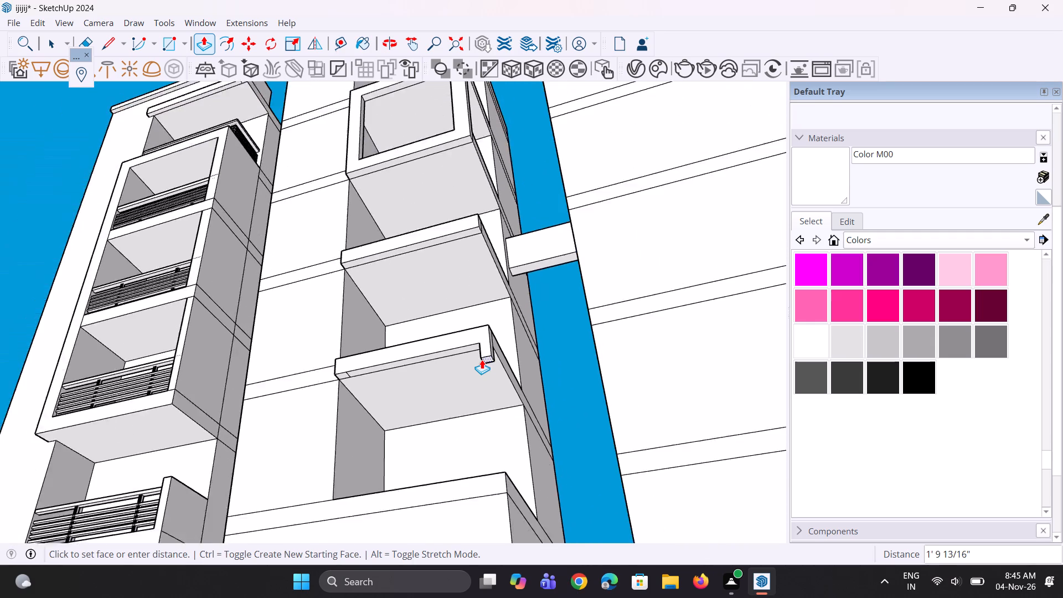
scroll(482, 359, down, 4)
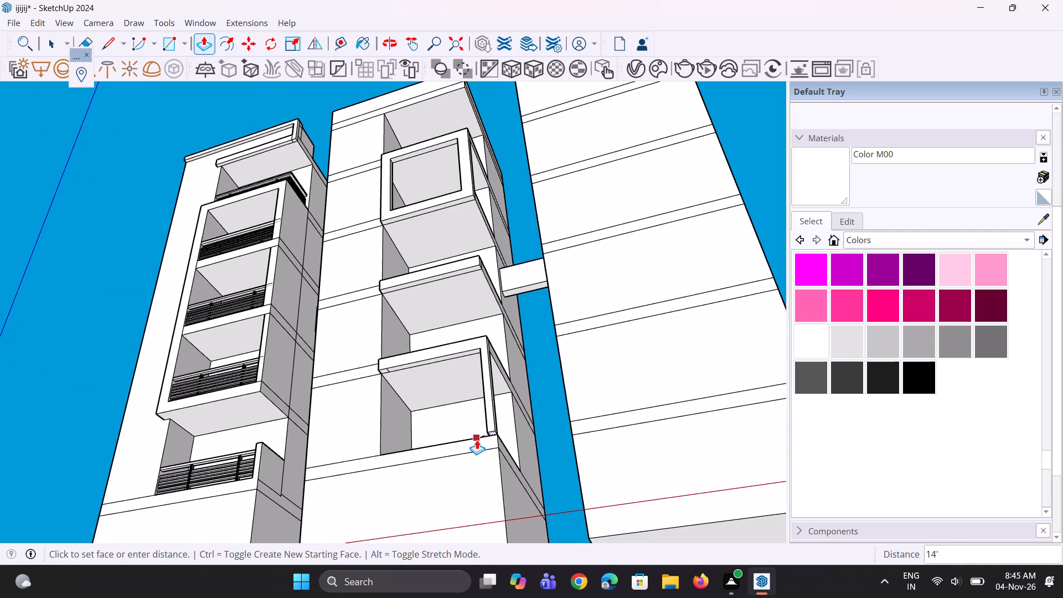
click(477, 440)
Extend the small underside face at the slab's wall-side end down by the same 14' to form the second post.
scroll(384, 386, up, 7)
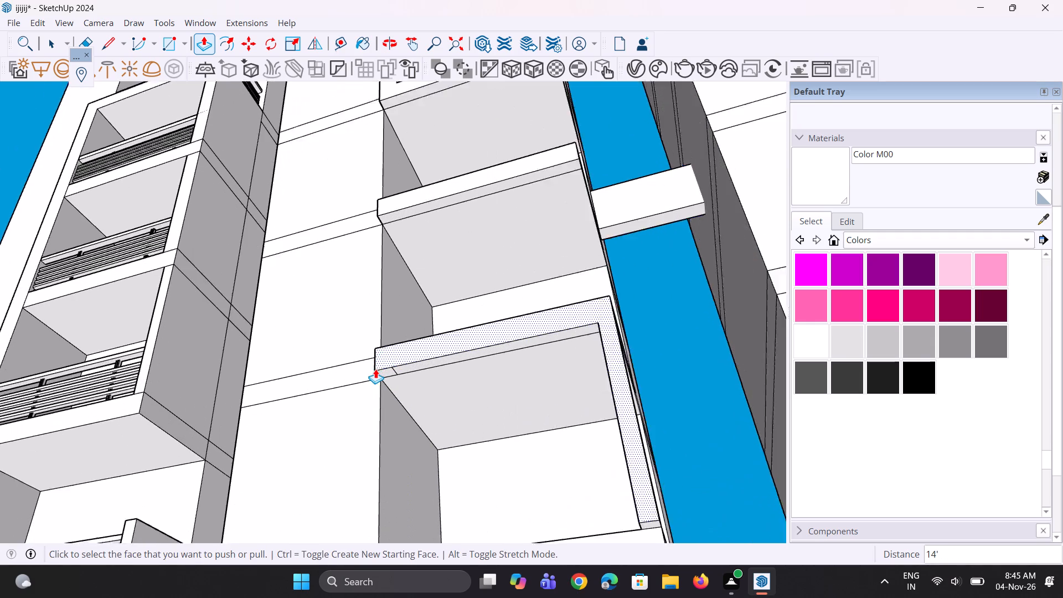
scroll(375, 369, up, 2)
double_click(380, 374)
Examine the new balcony frame and where its posts meet the floor below.
middle_drag(461, 338, 431, 450)
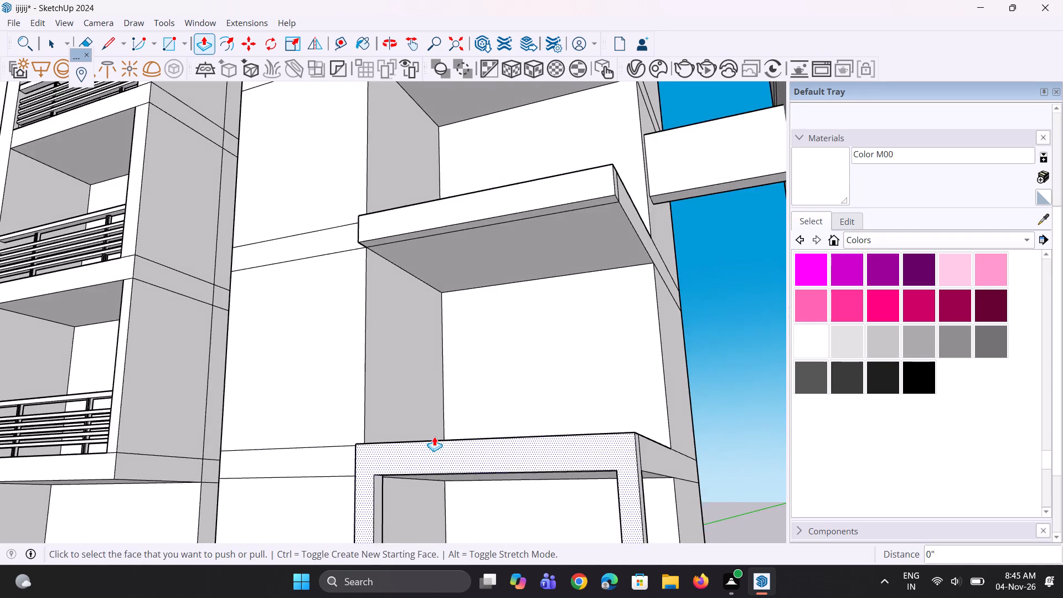
scroll(436, 430, down, 15)
middle_drag(450, 441, 447, 506)
scroll(447, 506, down, 1)
scroll(453, 497, up, 10)
scroll(499, 460, up, 17)
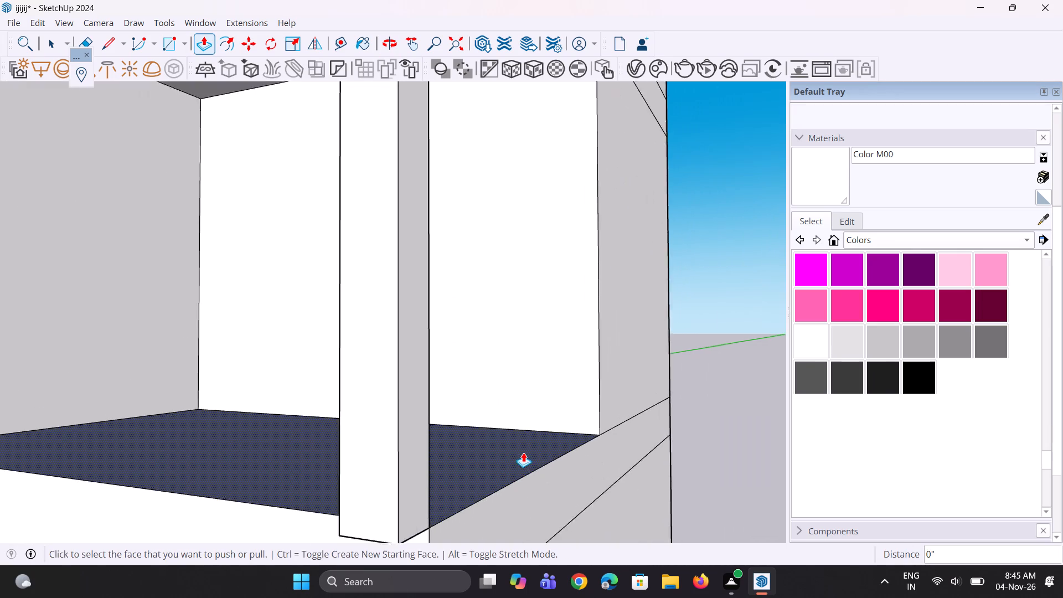
middle_drag(523, 452, 477, 477)
scroll(480, 472, down, 15)
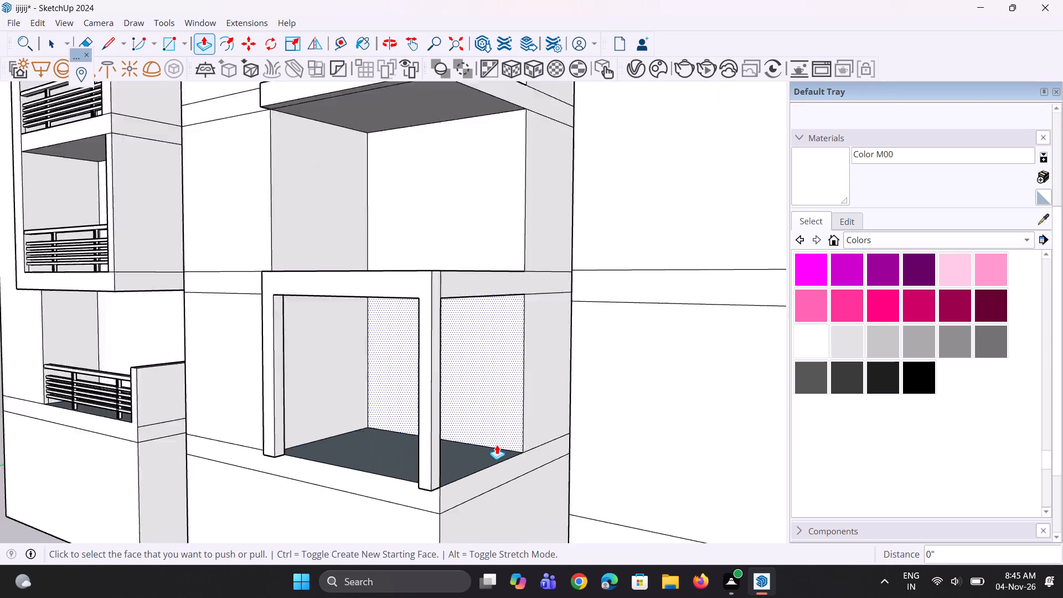
scroll(497, 445, down, 6)
Deepen the outer corner post toward the building by pulling its rear face about 2' 7 9/16".
middle_drag(588, 415, 1, 347)
scroll(7, 334, down, 1)
scroll(266, 339, up, 4)
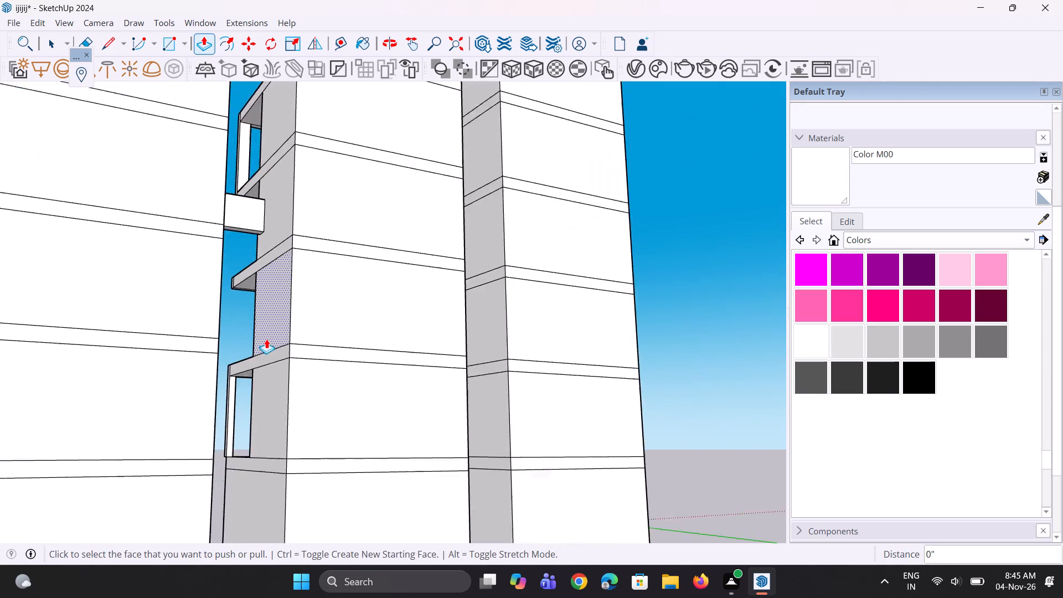
scroll(266, 339, up, 2)
scroll(254, 424, up, 5)
scroll(210, 518, up, 5)
scroll(193, 441, down, 6)
scroll(195, 475, up, 5)
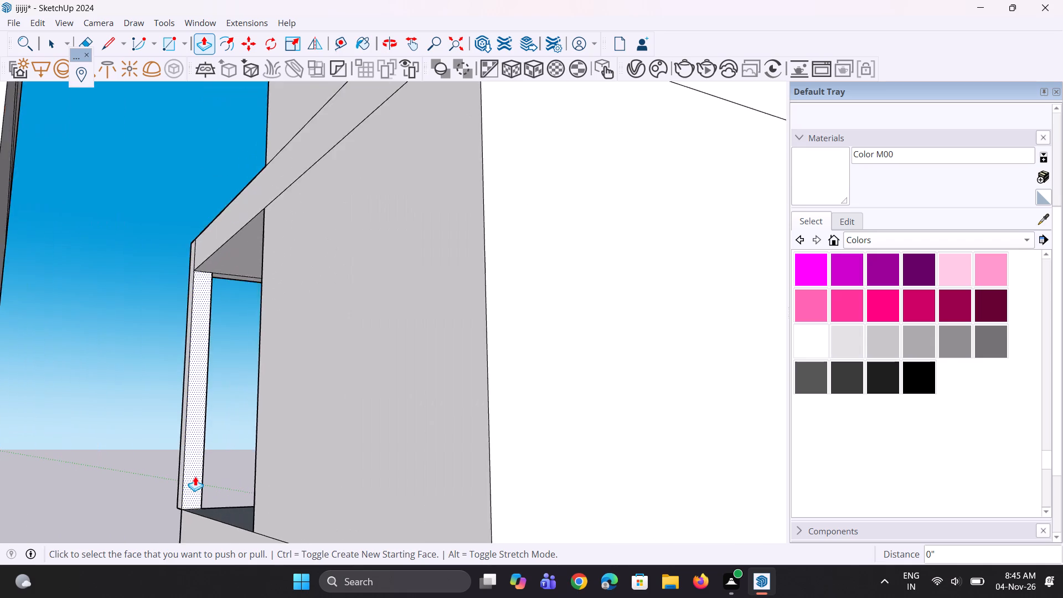
scroll(197, 493, up, 6)
click(198, 500)
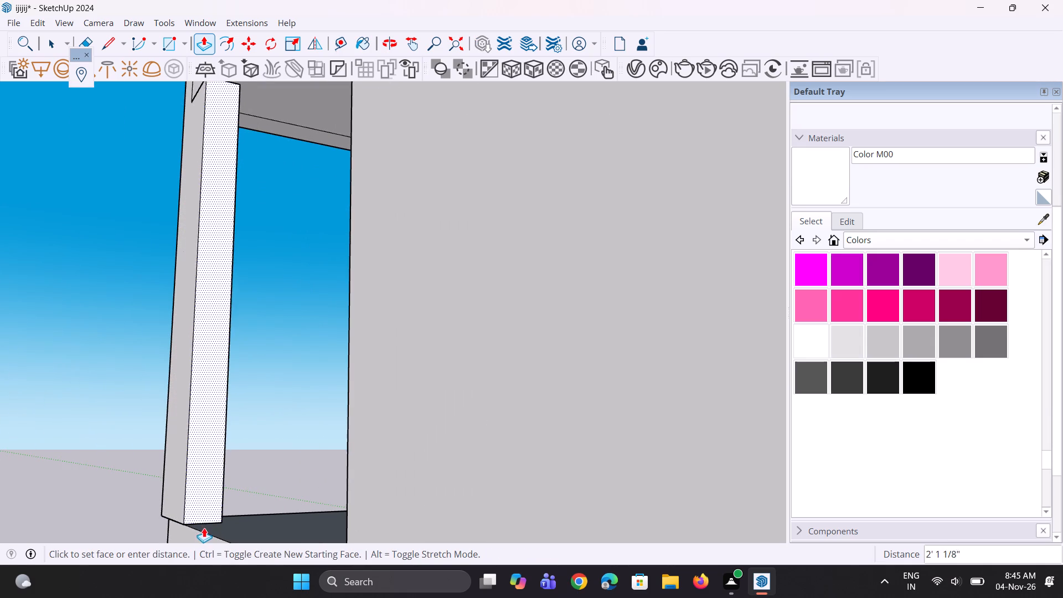
click(207, 536)
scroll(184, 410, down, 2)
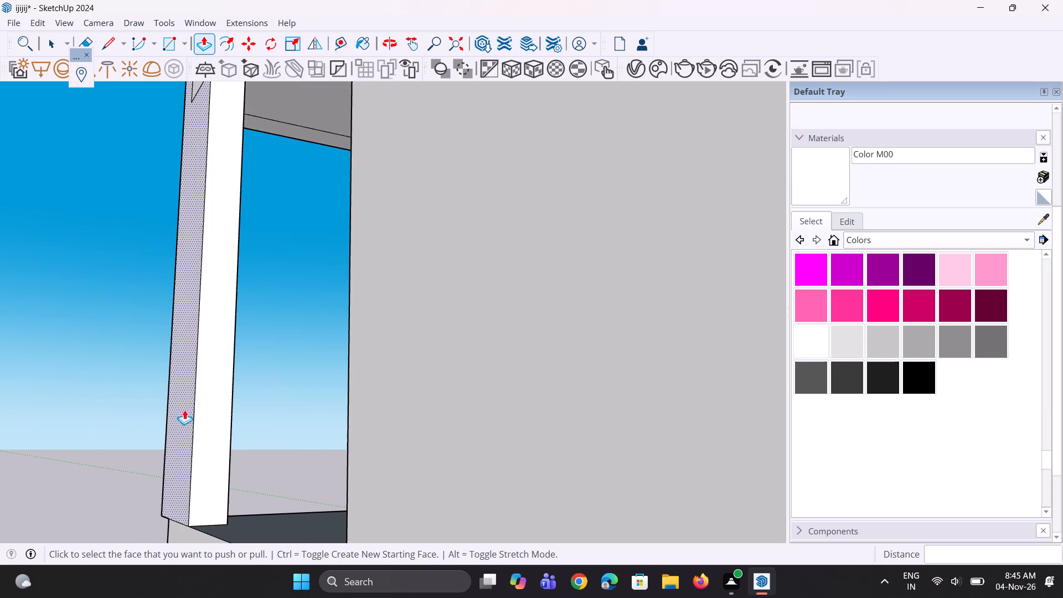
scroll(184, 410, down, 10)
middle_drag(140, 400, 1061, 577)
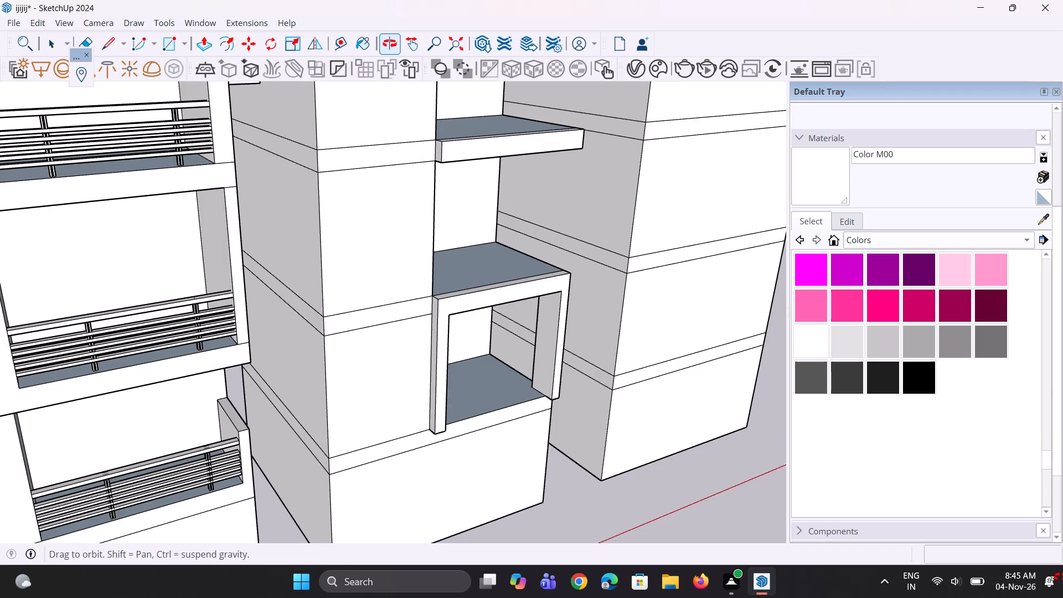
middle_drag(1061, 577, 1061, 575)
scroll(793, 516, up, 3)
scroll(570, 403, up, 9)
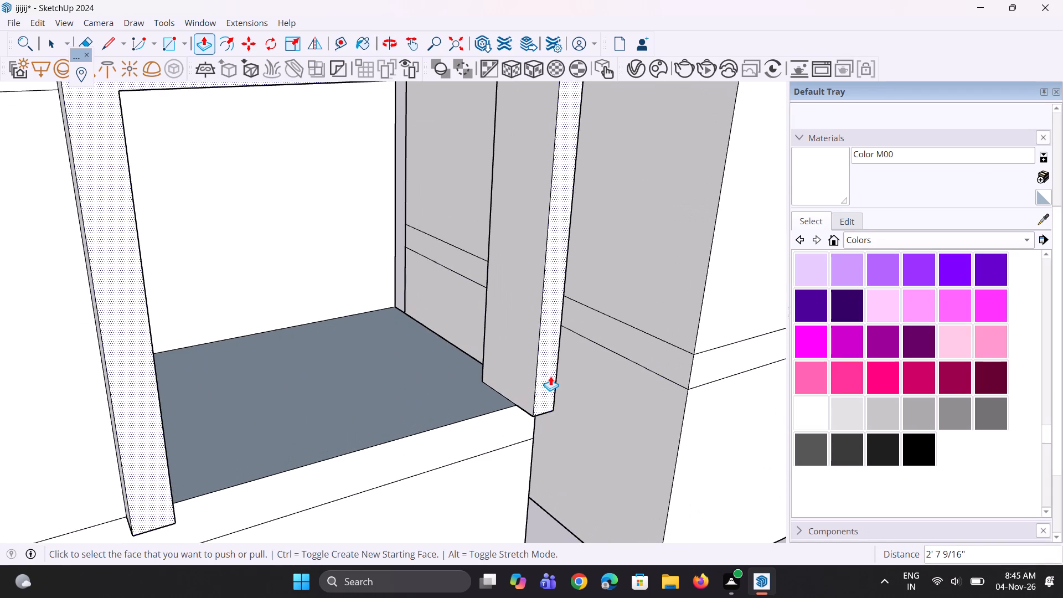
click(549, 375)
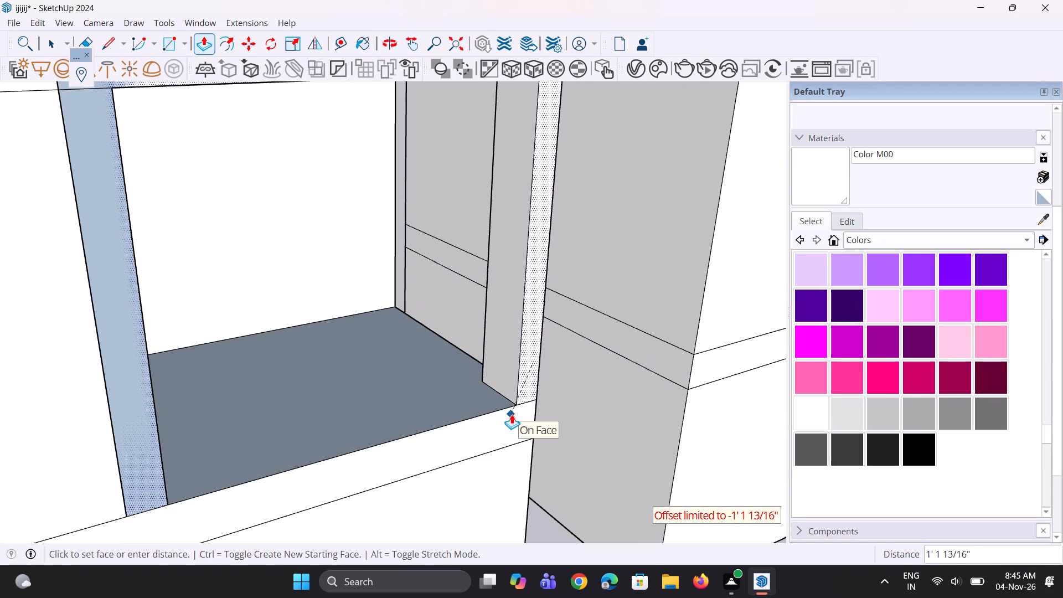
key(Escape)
Deepen the wall-side balcony post toward the building by pulling its rear face 3' 3 5/8".
scroll(215, 380, up, 8)
middle_drag(215, 373, 159, 388)
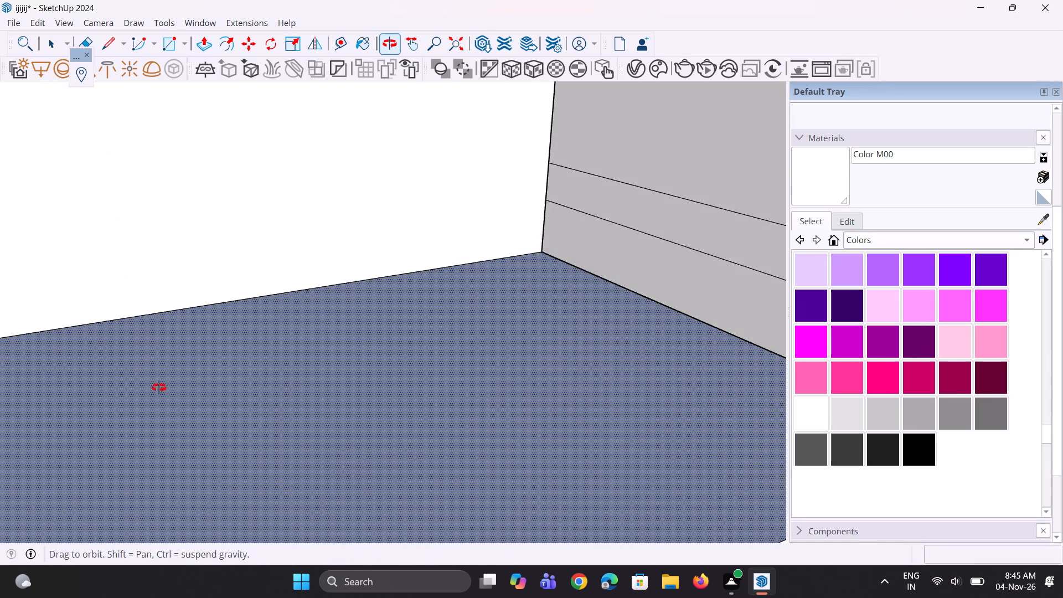
middle_drag(159, 388, 62, 418)
scroll(211, 357, down, 5)
scroll(349, 355, down, 6)
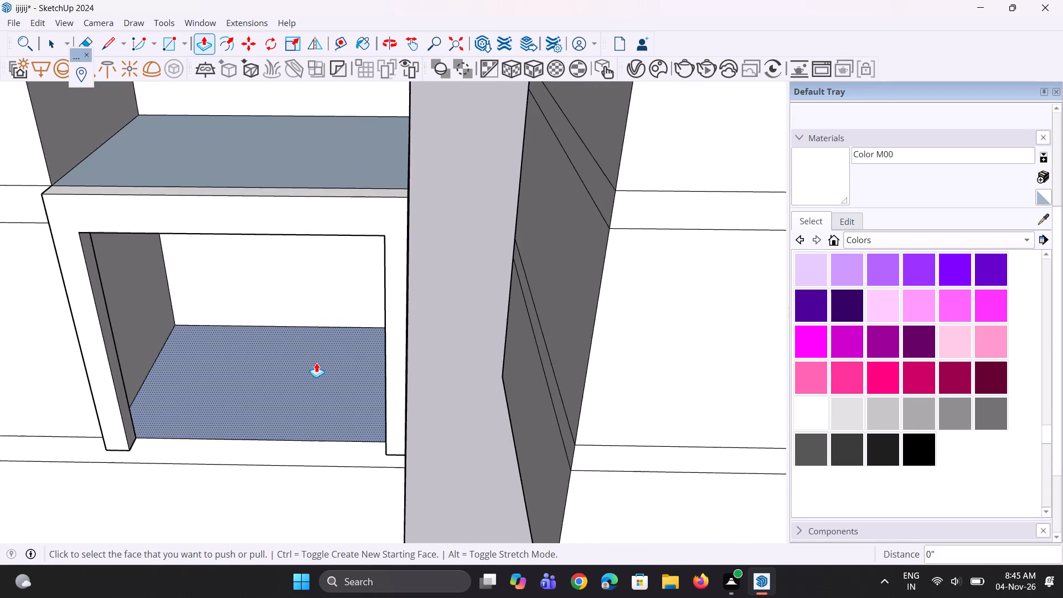
scroll(86, 408, up, 6)
scroll(215, 367, up, 6)
middle_drag(212, 371, 0, 390)
scroll(205, 348, down, 2)
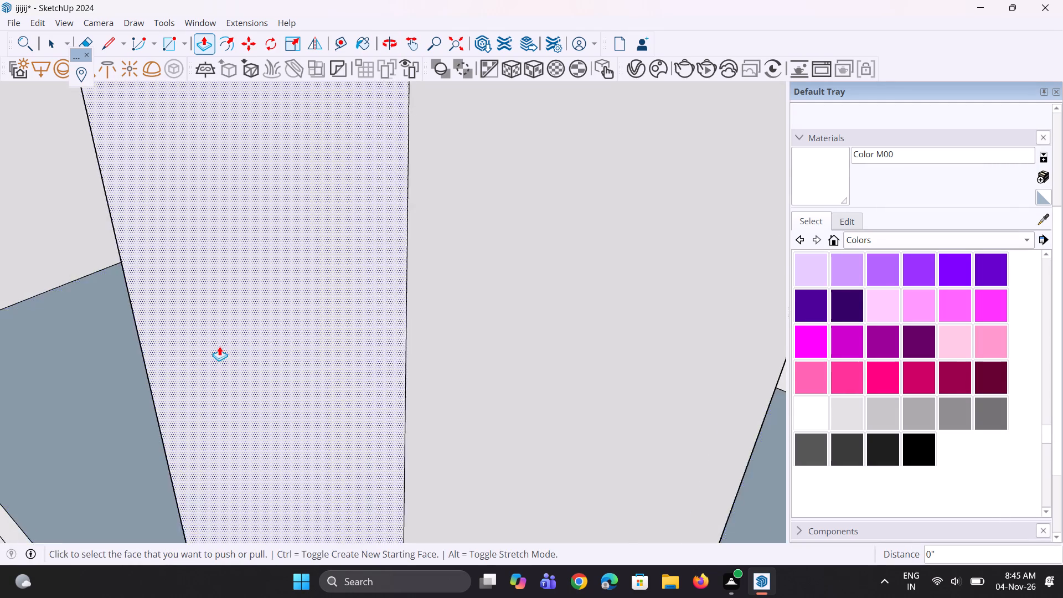
scroll(219, 346, down, 3)
scroll(329, 343, down, 5)
scroll(448, 347, down, 6)
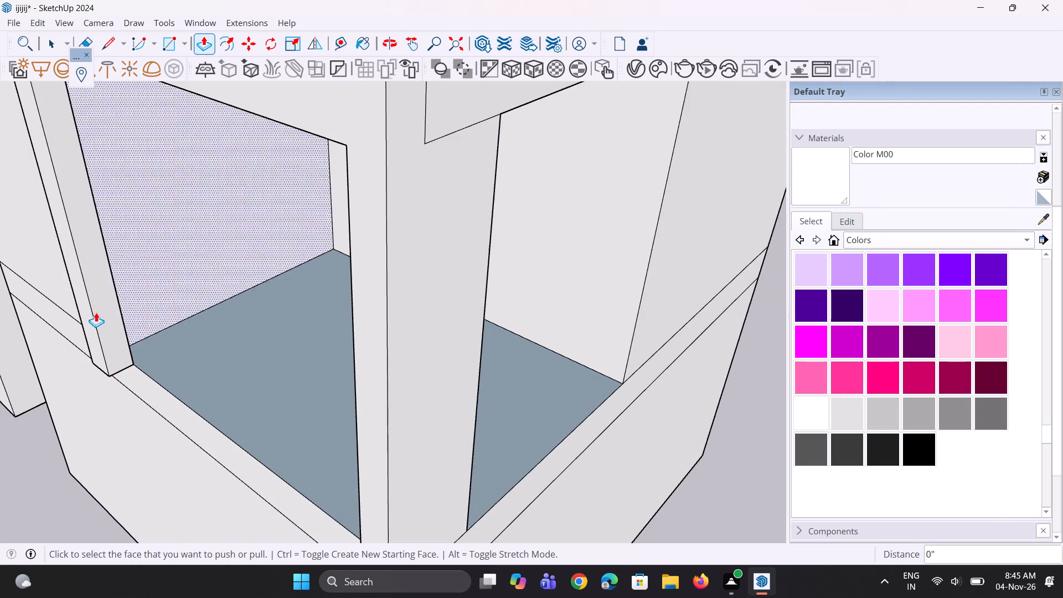
scroll(21, 268, up, 5)
middle_drag(427, 354, 364, 316)
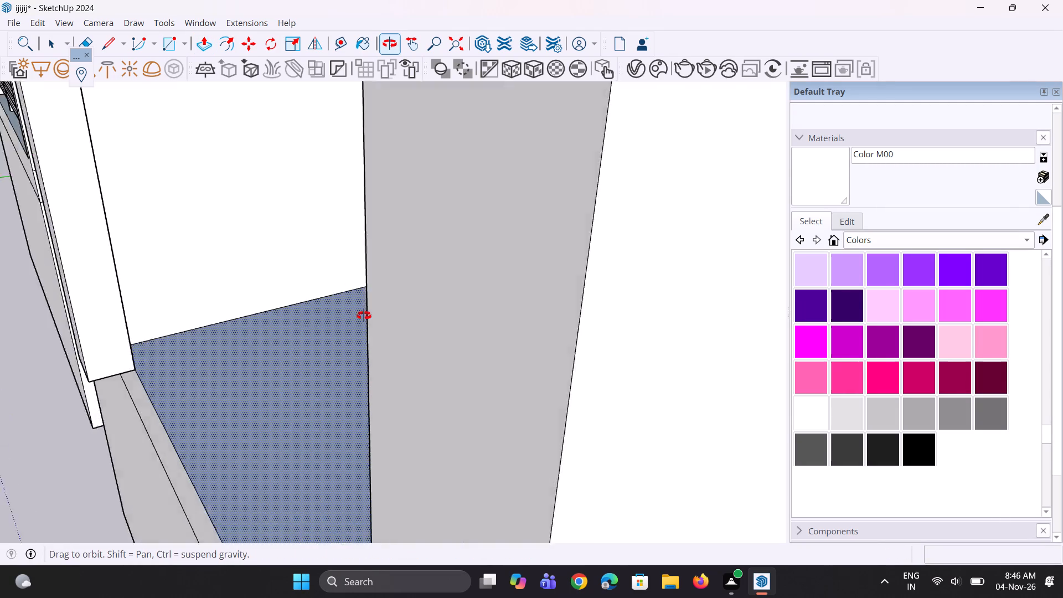
middle_drag(364, 316, 400, 296)
scroll(381, 286, up, 4)
middle_drag(370, 283, 249, 292)
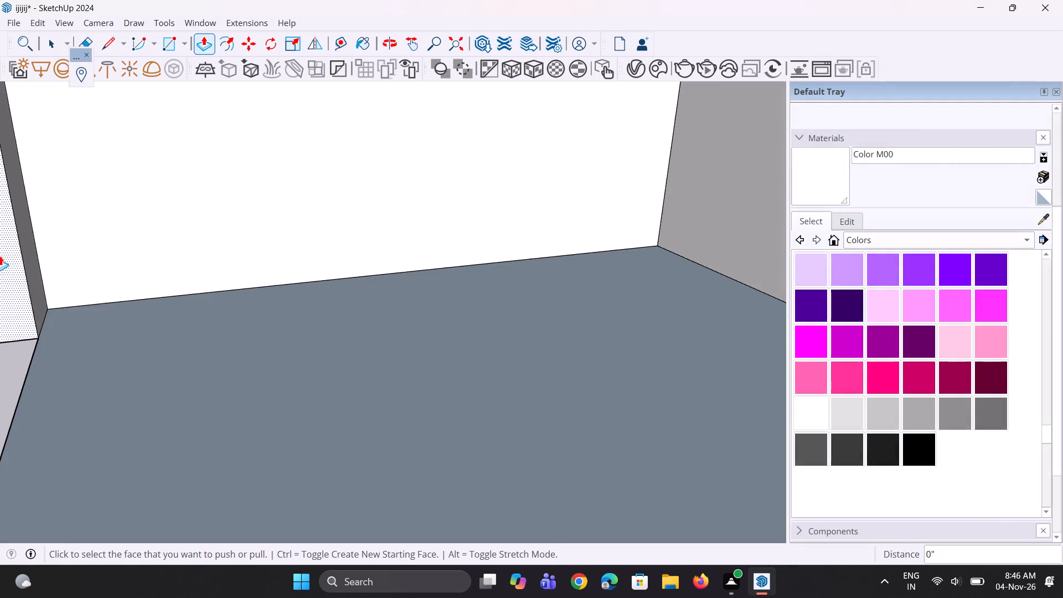
click(33, 270)
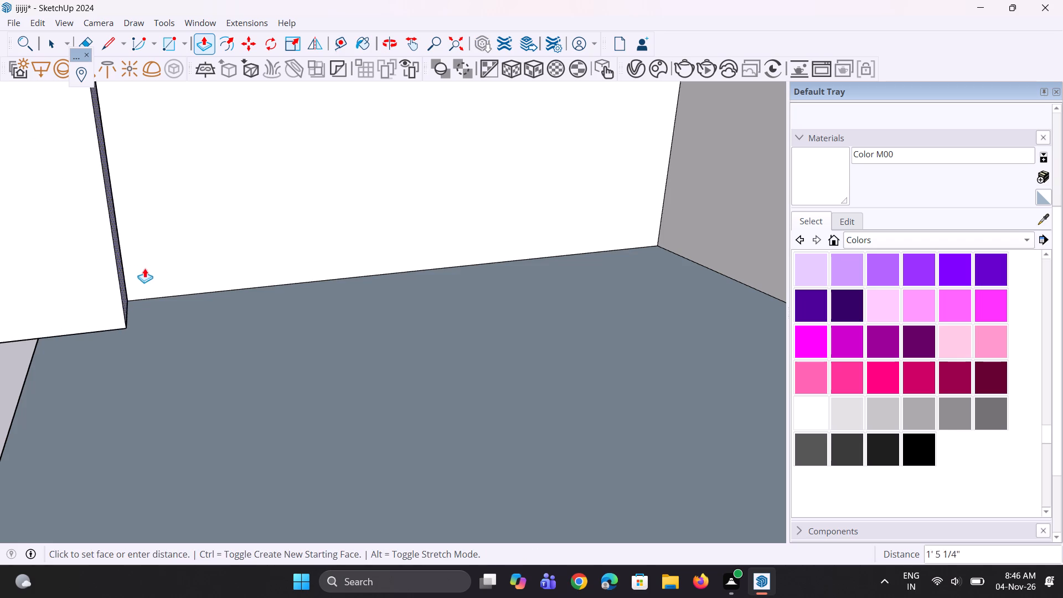
click(231, 272)
Push the wall-side post's front face back 1' 1 13/16" so it is flush with the floor slab's edge.
middle_drag(185, 409, 488, 368)
scroll(493, 364, down, 6)
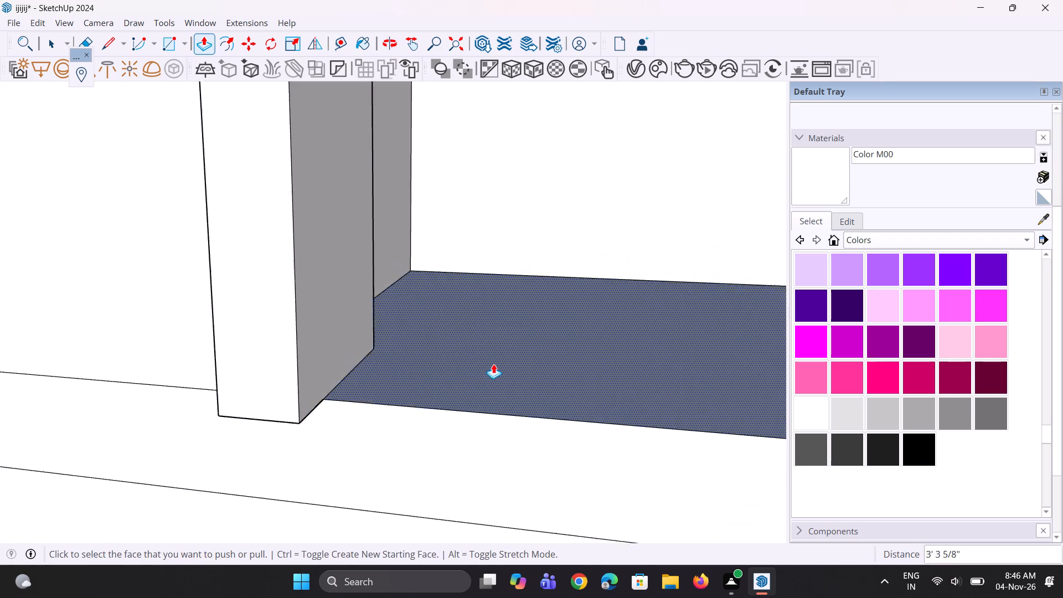
scroll(493, 364, down, 5)
click(374, 358)
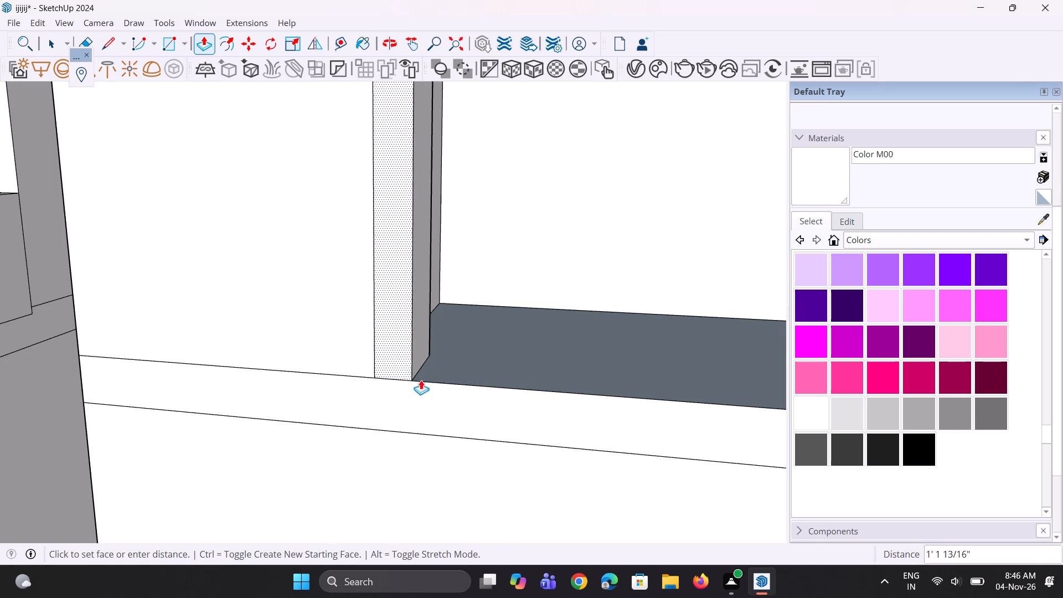
click(443, 392)
Examine the middle tower's new balcony frame against the railed balconies of the neighbouring tower.
scroll(265, 377, down, 12)
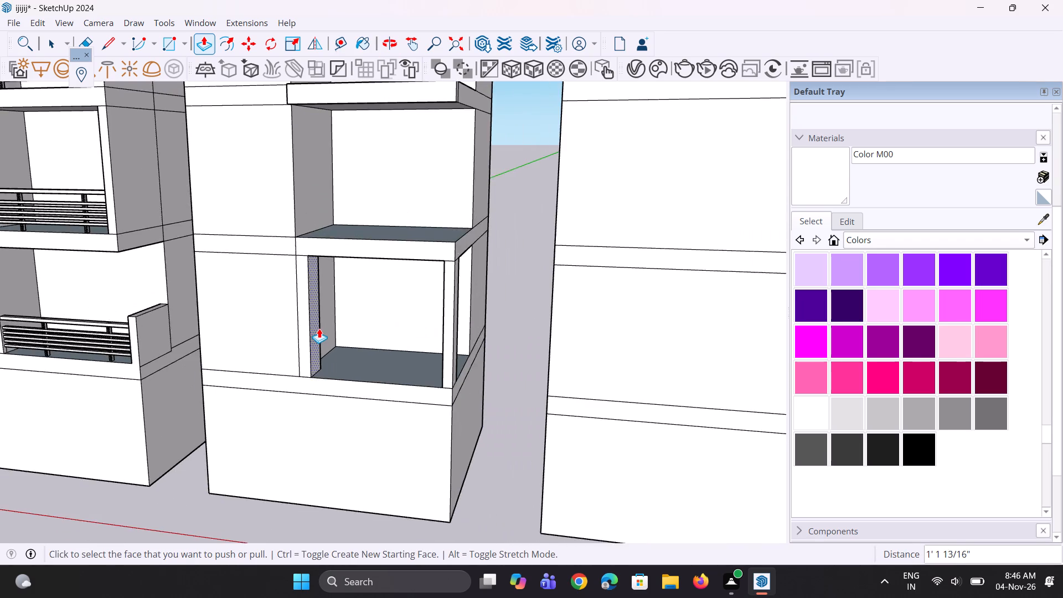
scroll(319, 328, up, 8)
scroll(271, 341, down, 9)
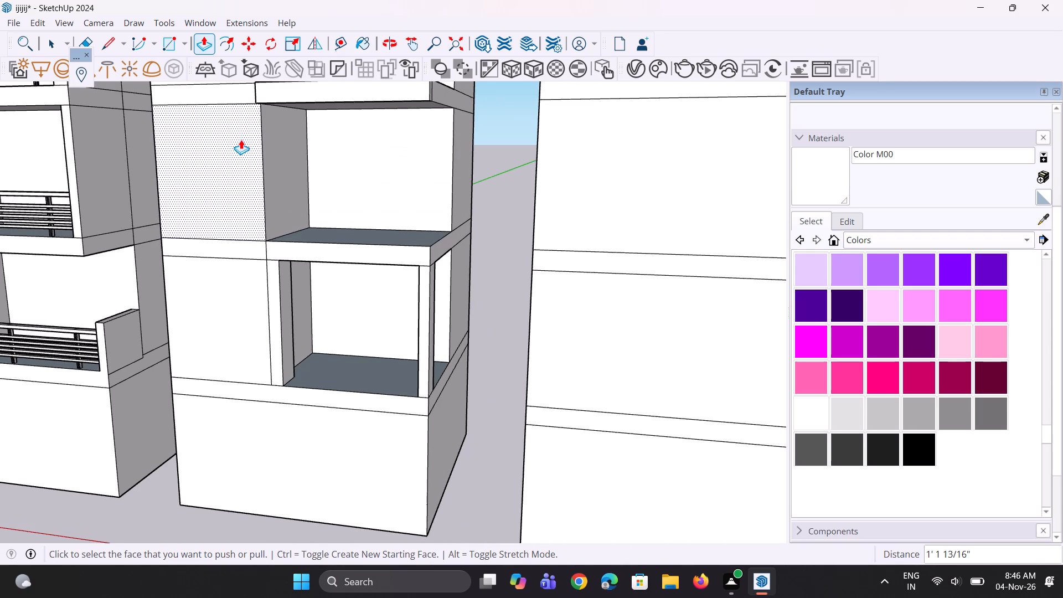
scroll(285, 164, down, 2)
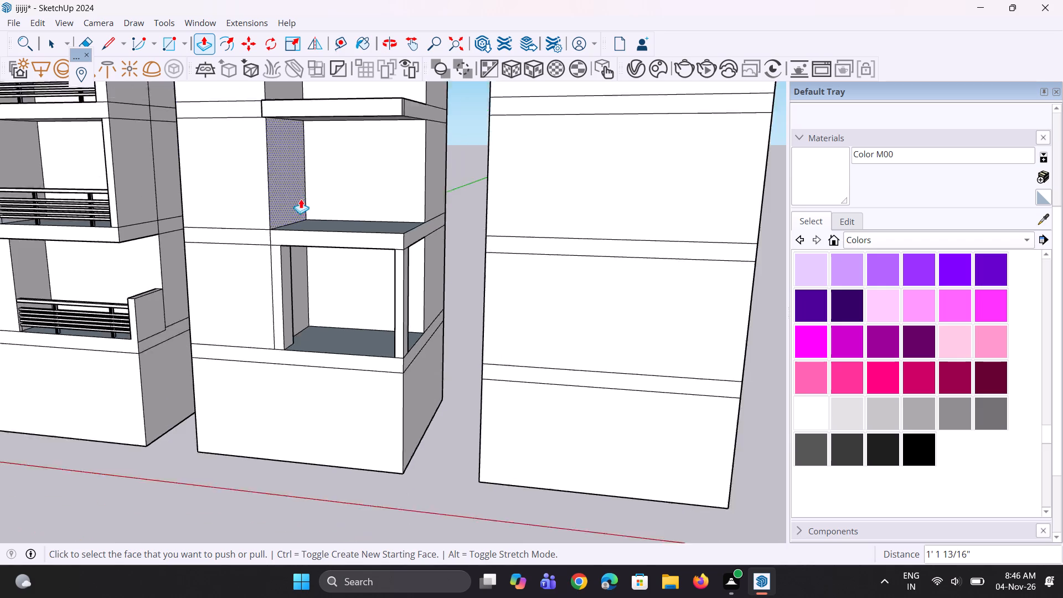
scroll(301, 199, down, 2)
middle_drag(266, 222, 224, 247)
scroll(250, 276, down, 4)
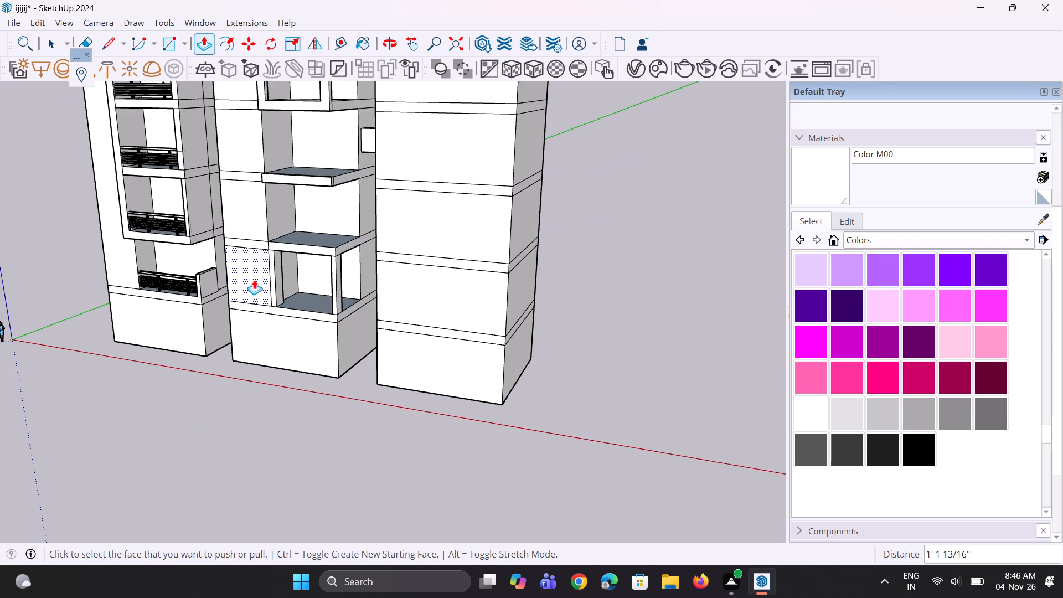
scroll(255, 280, down, 1)
scroll(221, 221, up, 4)
scroll(190, 283, up, 5)
middle_drag(190, 284, 192, 284)
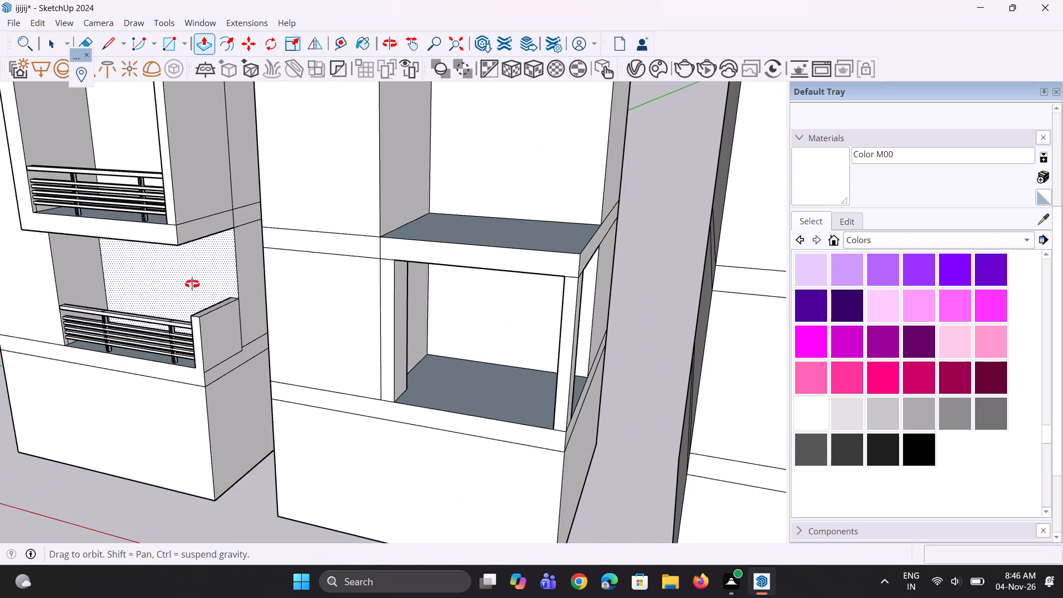
middle_drag(192, 284, 251, 271)
scroll(475, 418, down, 6)
scroll(240, 151, up, 5)
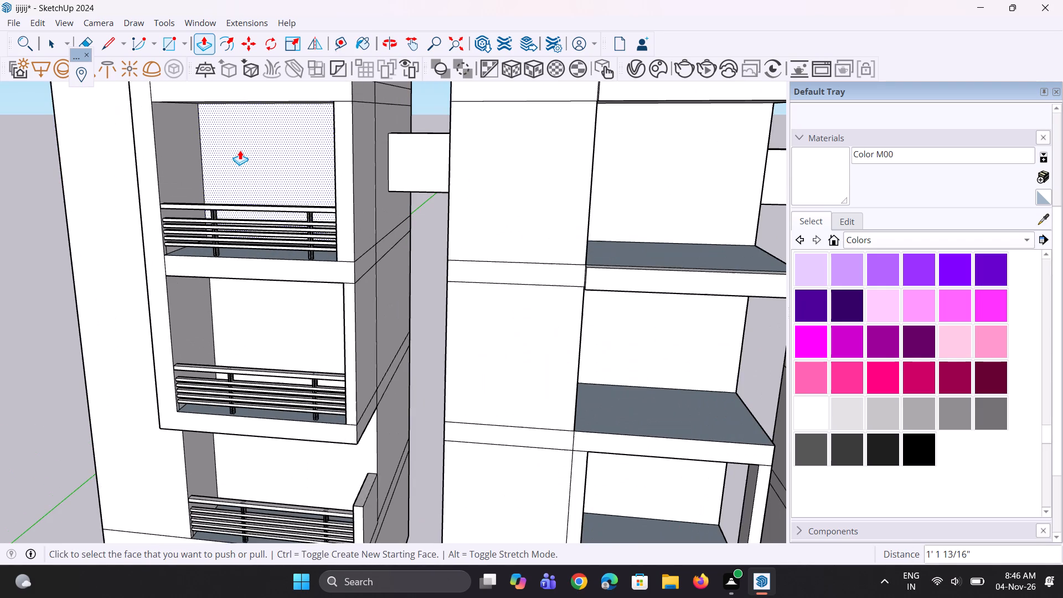
middle_drag(343, 327, 239, 323)
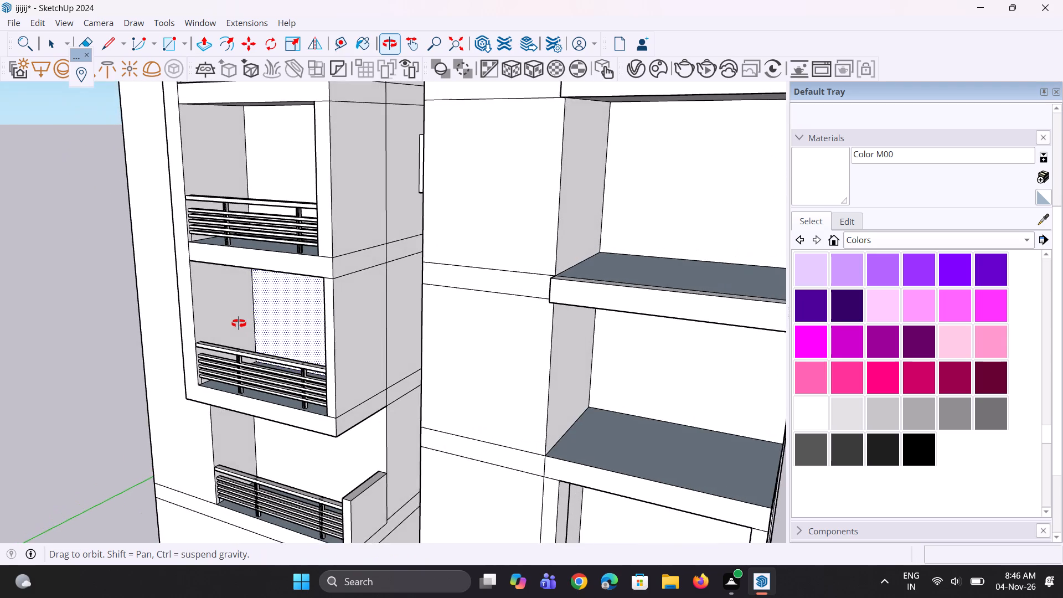
middle_drag(239, 323, 288, 287)
scroll(306, 272, down, 11)
middle_drag(483, 383, 483, 383)
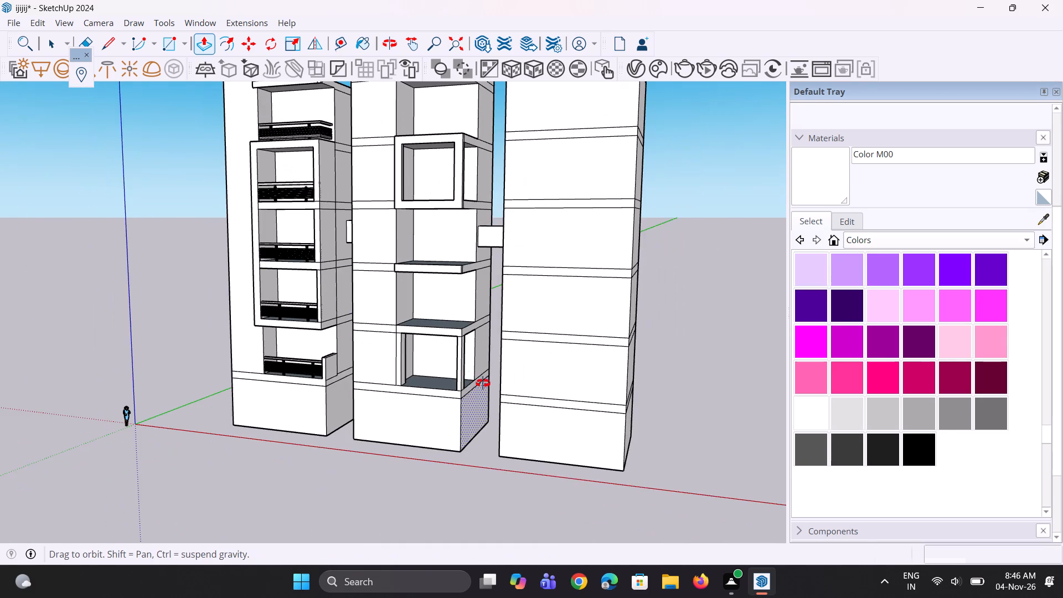
middle_drag(483, 383, 469, 383)
Extend the wall-side post's rear face 9' 11 3/8" to the balcony's back wall.
scroll(438, 356, up, 16)
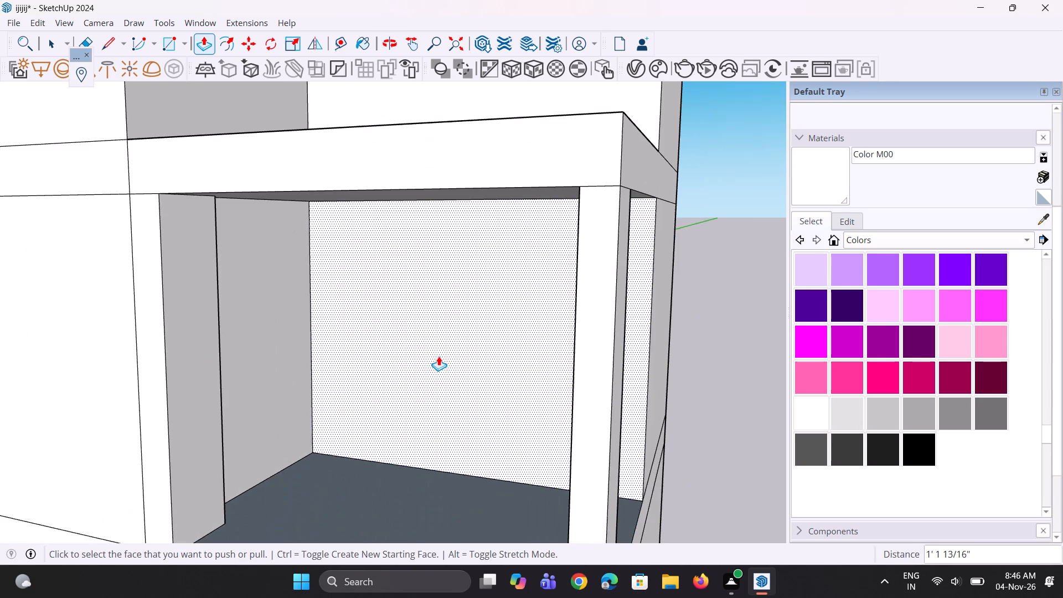
middle_drag(438, 356, 394, 362)
scroll(275, 365, up, 5)
scroll(275, 350, down, 5)
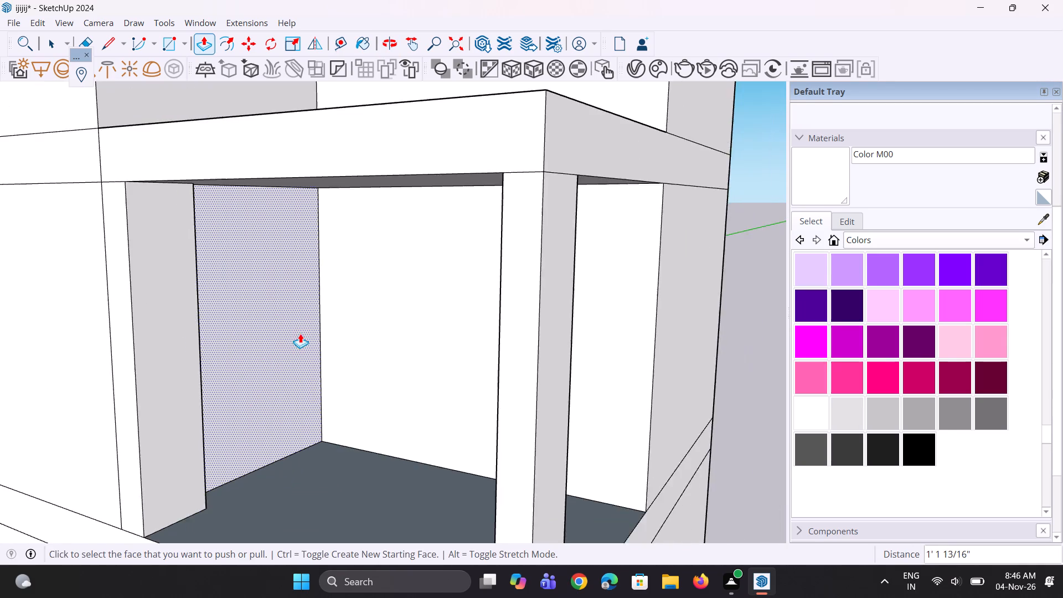
scroll(294, 334, up, 1)
middle_drag(288, 337, 218, 346)
scroll(201, 358, up, 11)
middle_drag(146, 351, 70, 370)
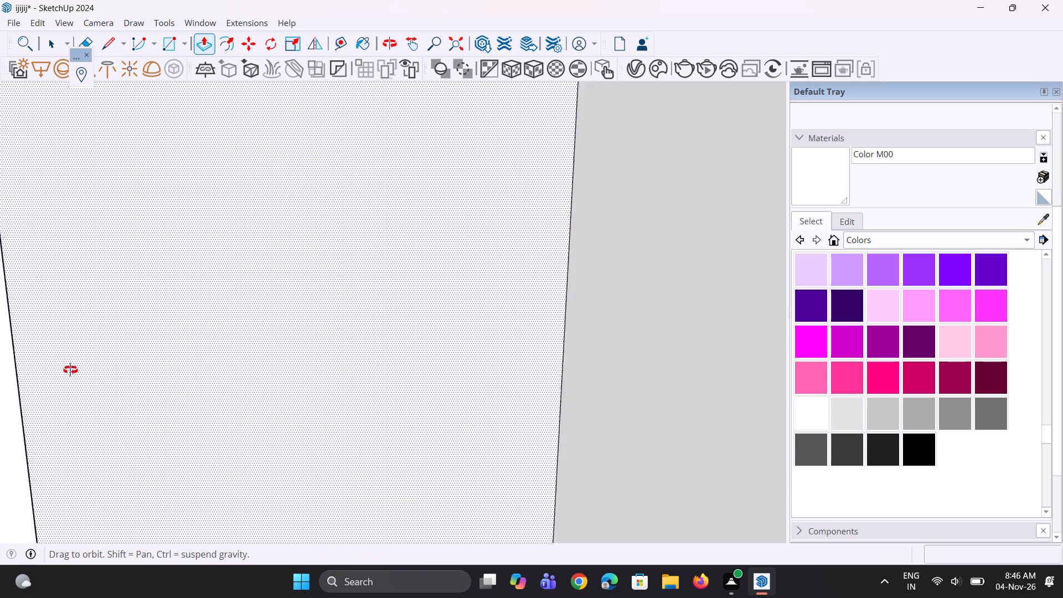
middle_drag(70, 370, 53, 374)
click(9, 426)
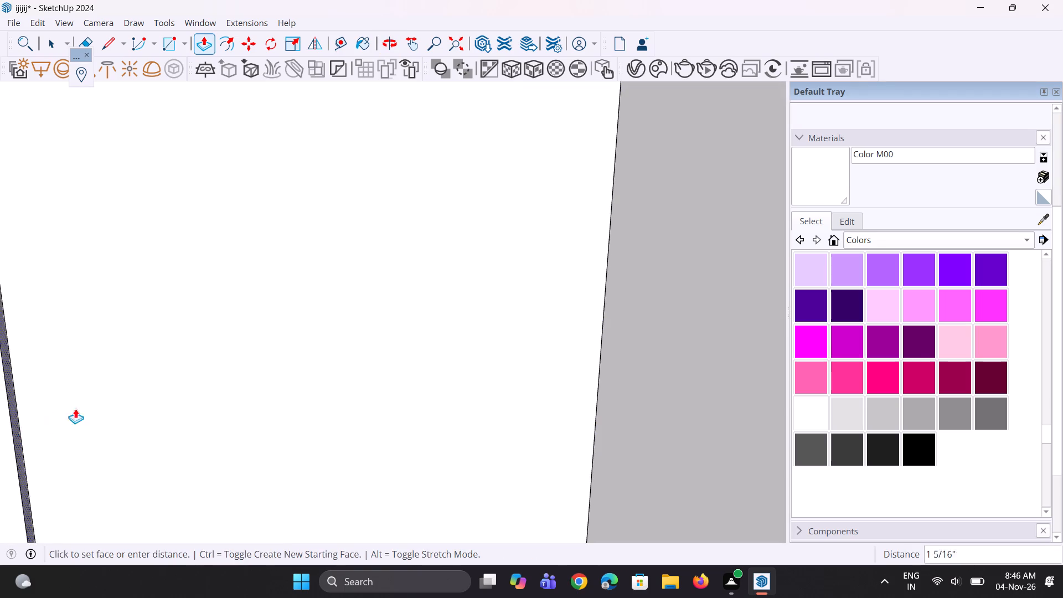
click(686, 377)
Extend the outer corner post's rear face 10' 7 7/16" to the building wall, closing the balcony's open side.
middle_drag(510, 416, 509, 416)
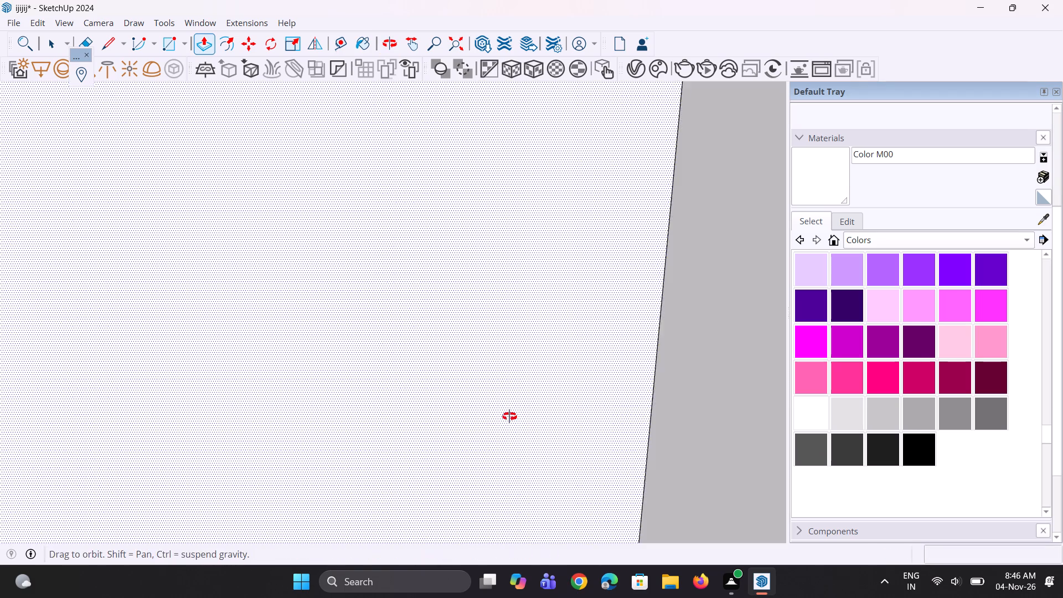
middle_drag(509, 416, 701, 409)
scroll(420, 285, down, 12)
middle_drag(412, 310, 461, 324)
scroll(445, 312, down, 5)
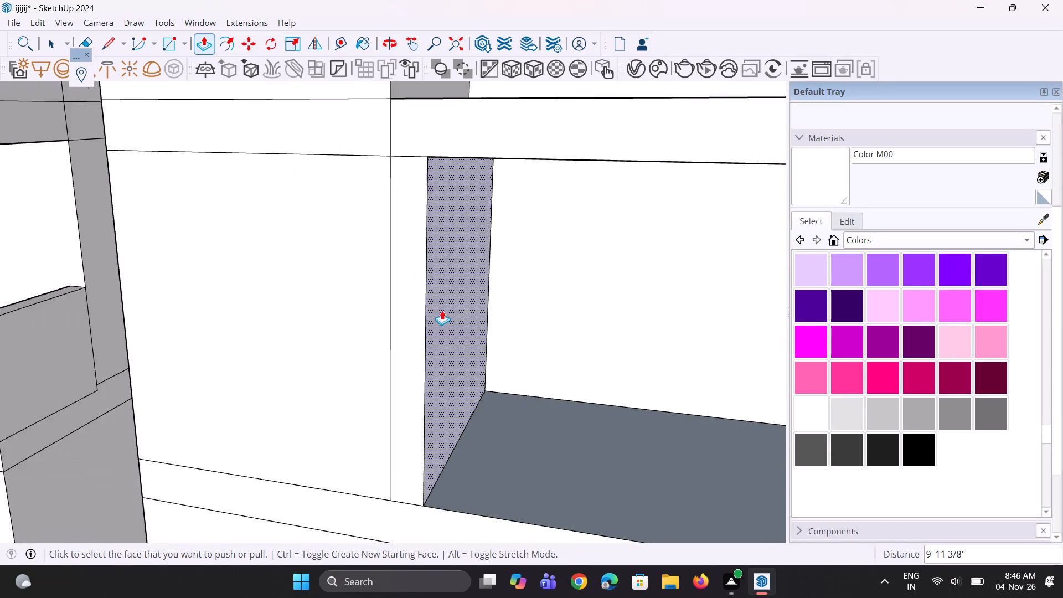
scroll(403, 286, down, 6)
scroll(327, 262, down, 6)
middle_drag(514, 326, 0, 277)
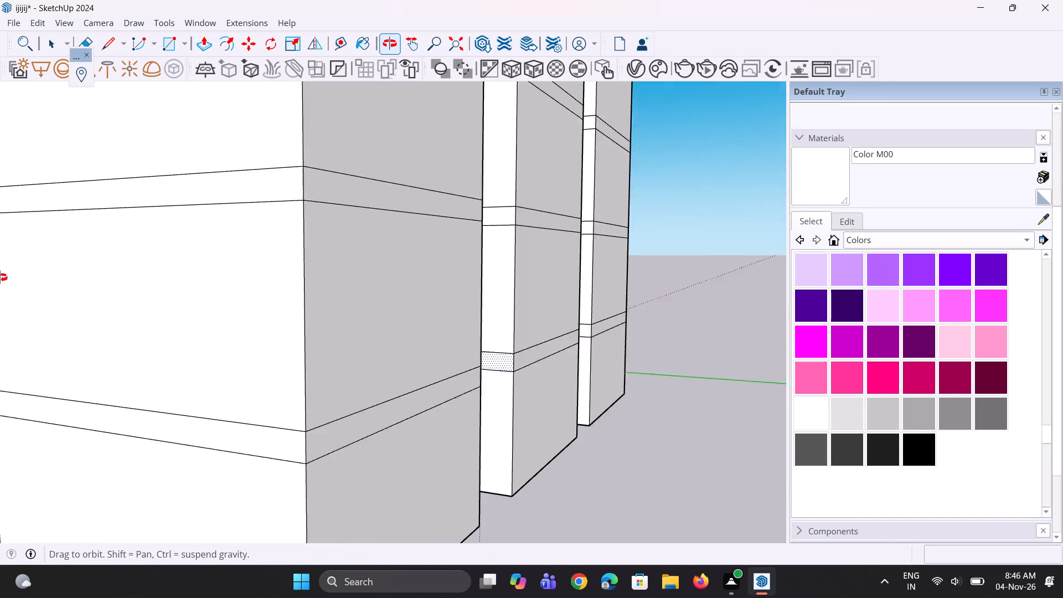
middle_drag(0, 277, 0, 245)
middle_drag(689, 216, 390, 263)
middle_drag(296, 290, 354, 290)
scroll(405, 277, up, 7)
click(368, 270)
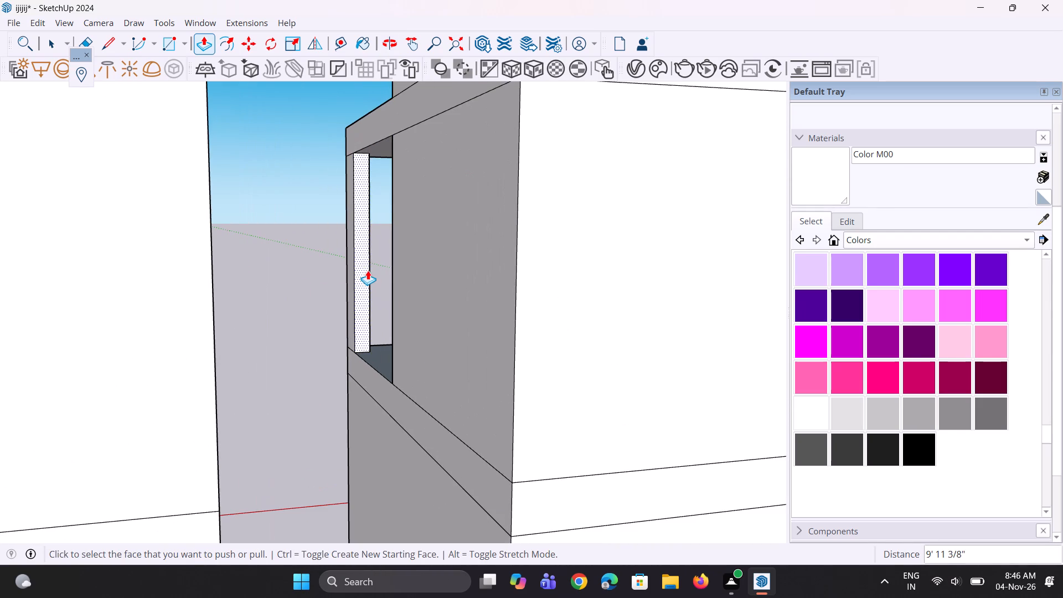
click(405, 133)
Examine the middle tower's enclosed lowest balcony, its overhead slab and the balconies around it.
middle_drag(302, 204, 881, 329)
middle_drag(498, 312, 801, 357)
scroll(534, 299, down, 5)
middle_drag(560, 306, 530, 238)
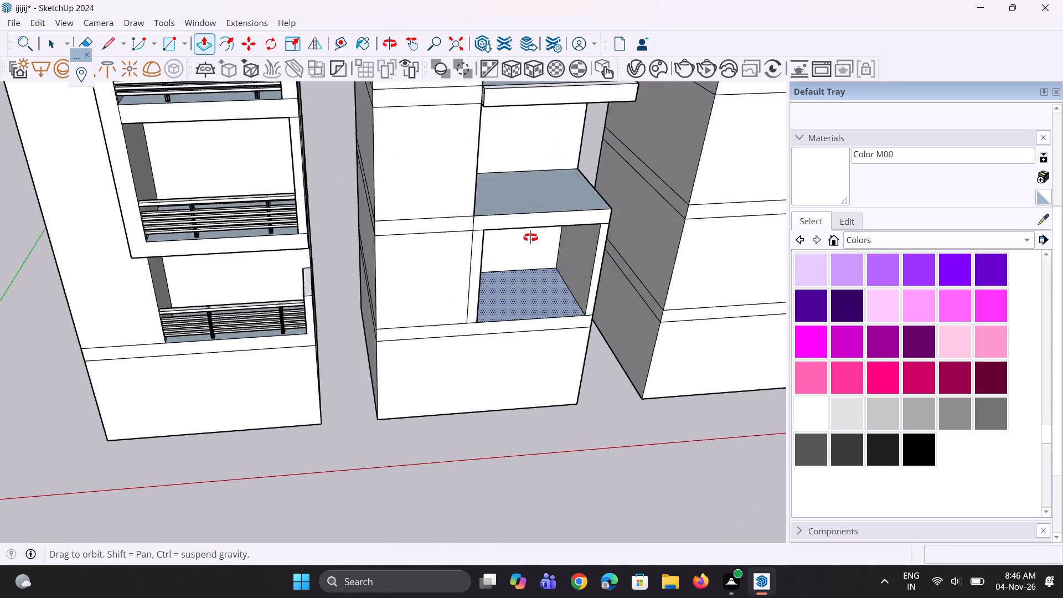
middle_drag(530, 238, 482, 187)
scroll(717, 288, up, 12)
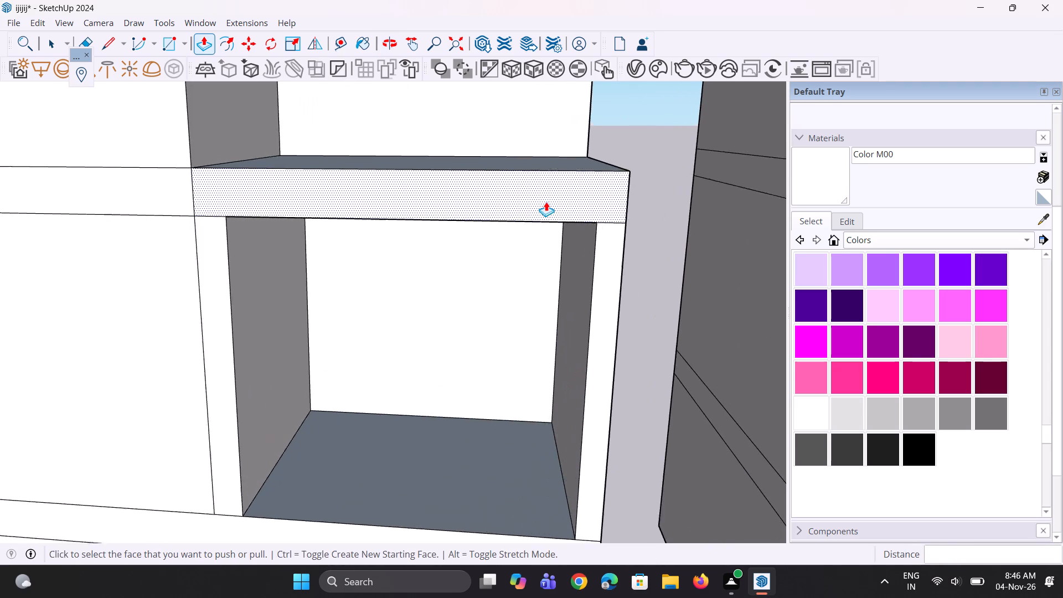
middle_drag(546, 202, 469, 230)
scroll(510, 185, down, 15)
scroll(508, 187, up, 10)
click(505, 198)
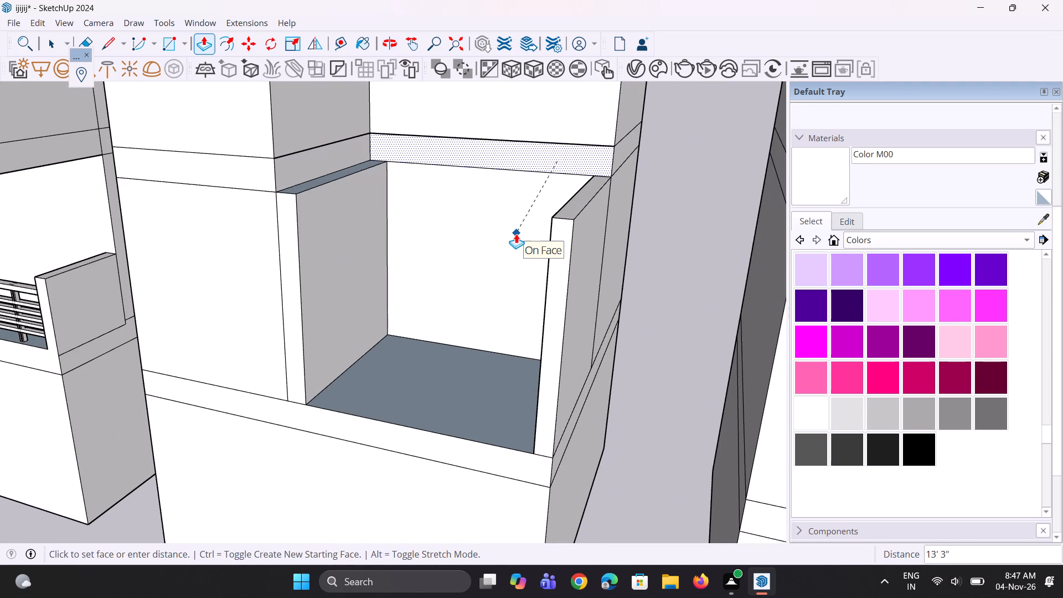
key(Escape)
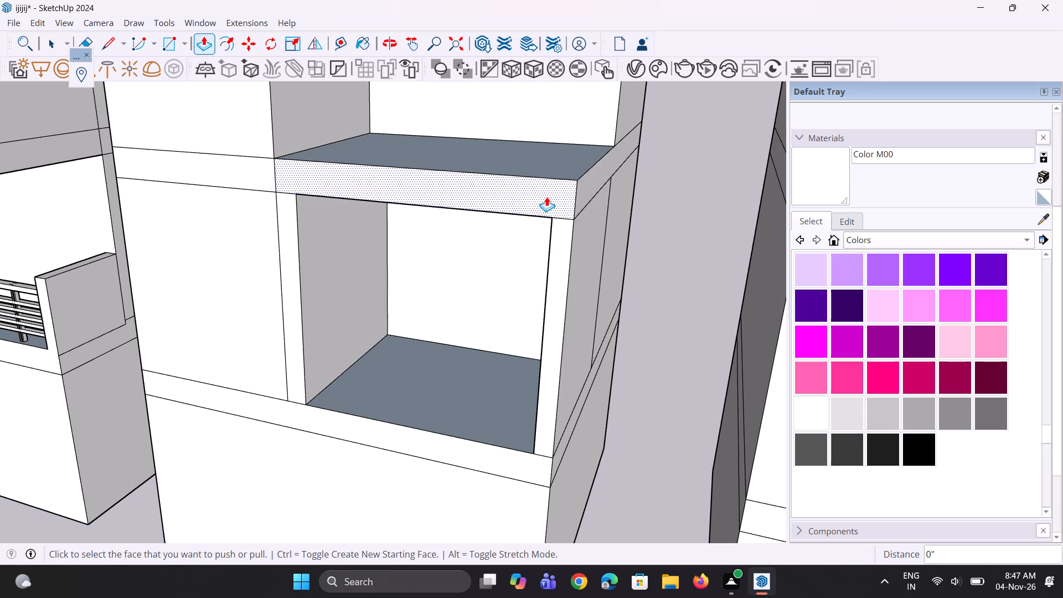
scroll(471, 245, down, 8)
scroll(546, 164, up, 3)
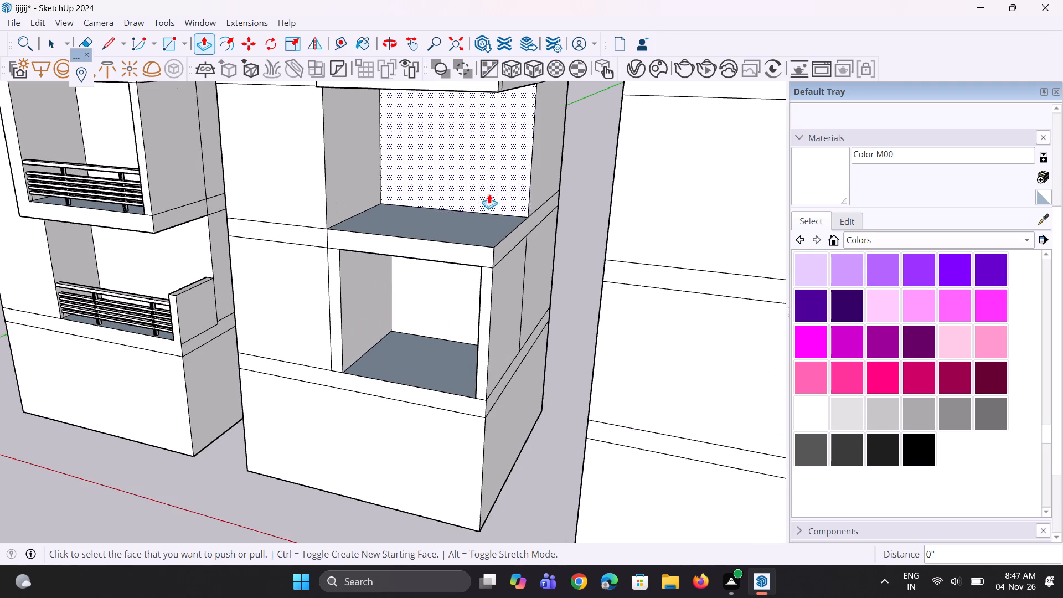
scroll(445, 247, up, 4)
scroll(456, 262, down, 7)
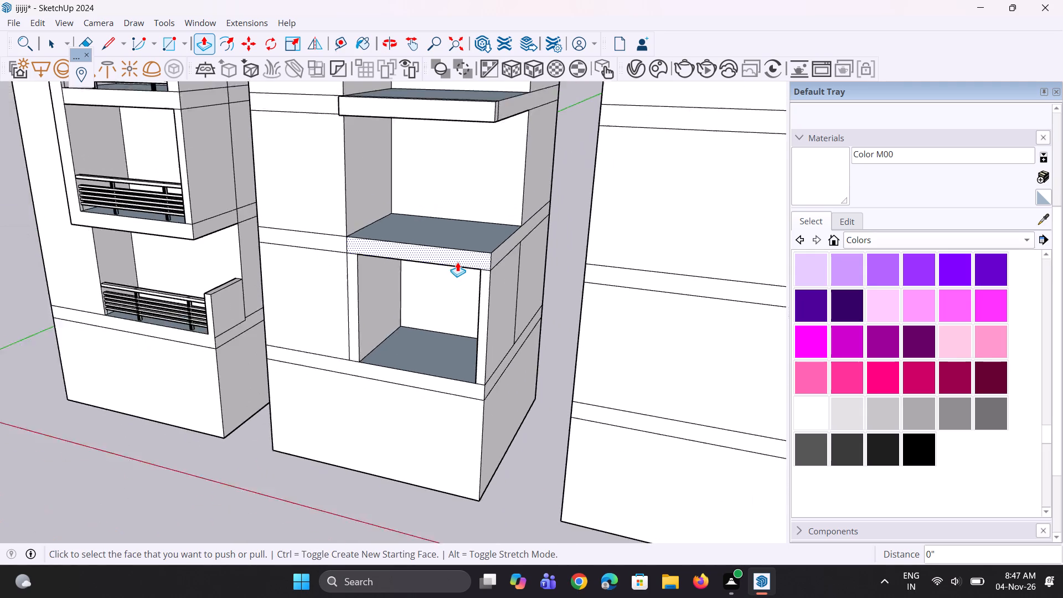
middle_drag(461, 292, 462, 260)
scroll(352, 318, down, 5)
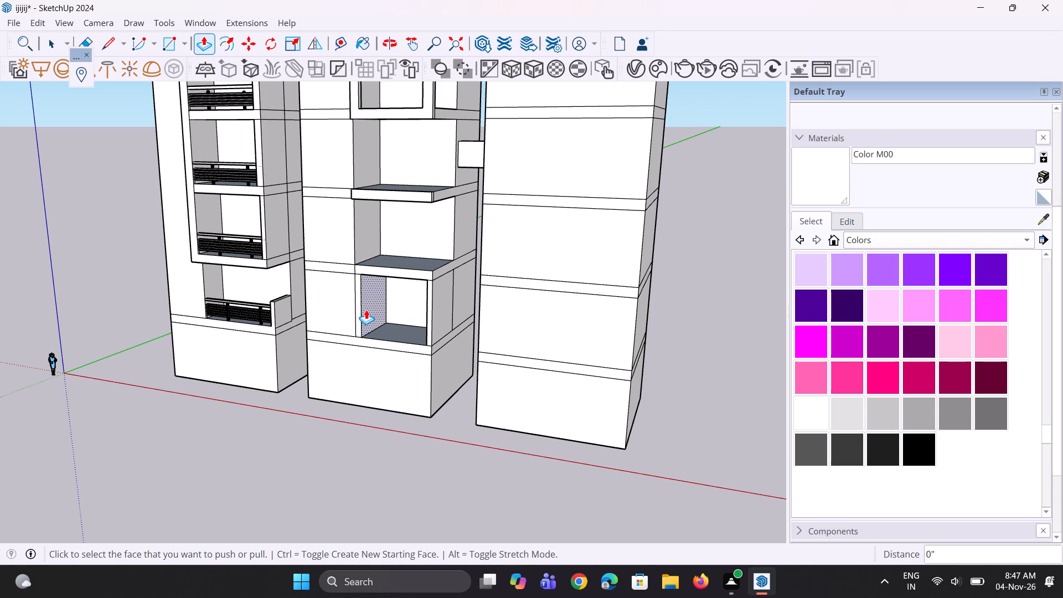
scroll(366, 310, up, 7)
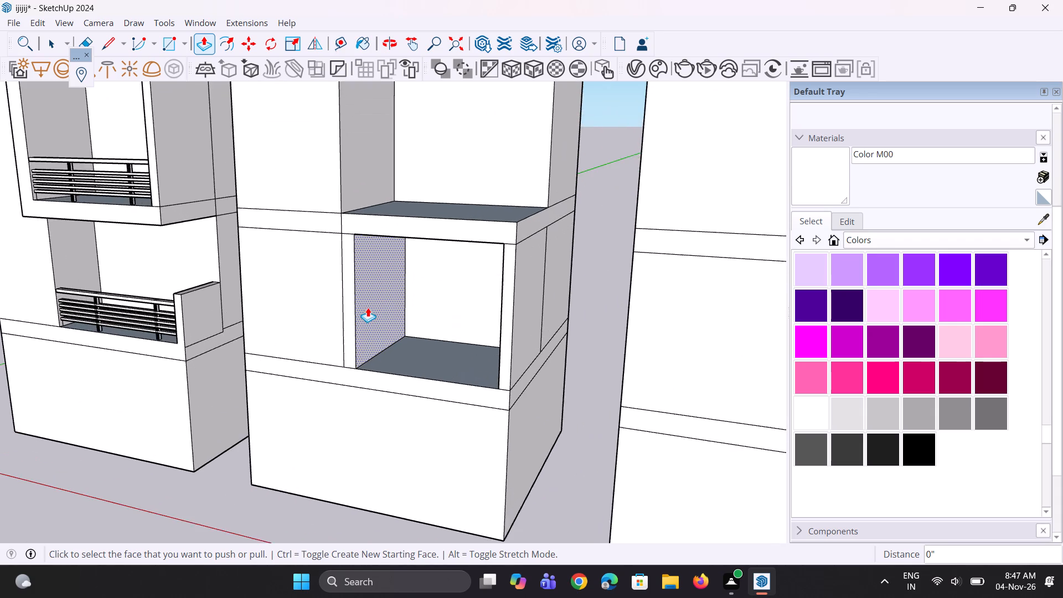
scroll(368, 307, down, 7)
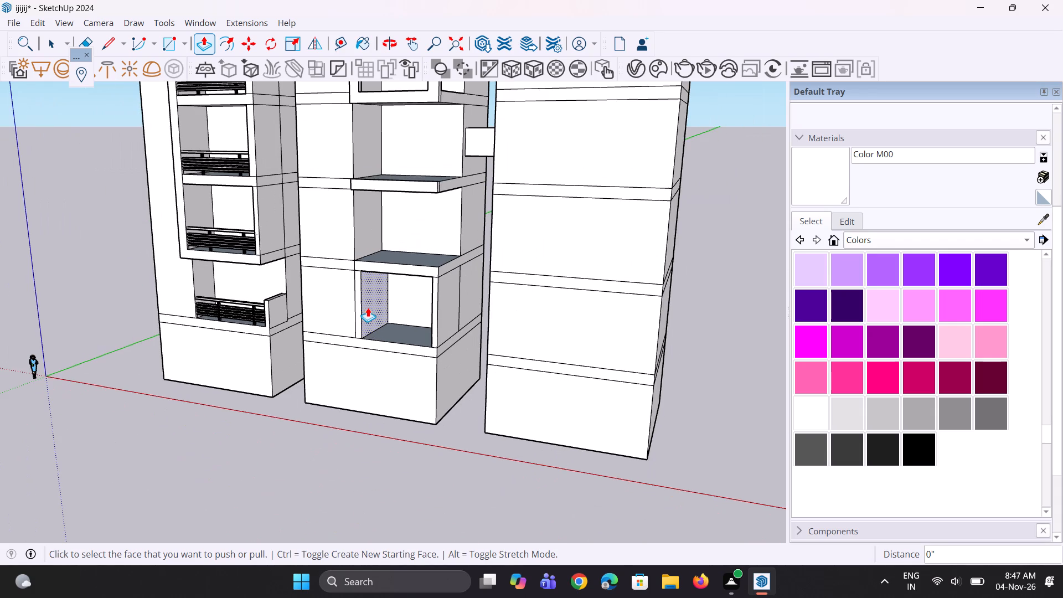
scroll(369, 261, up, 3)
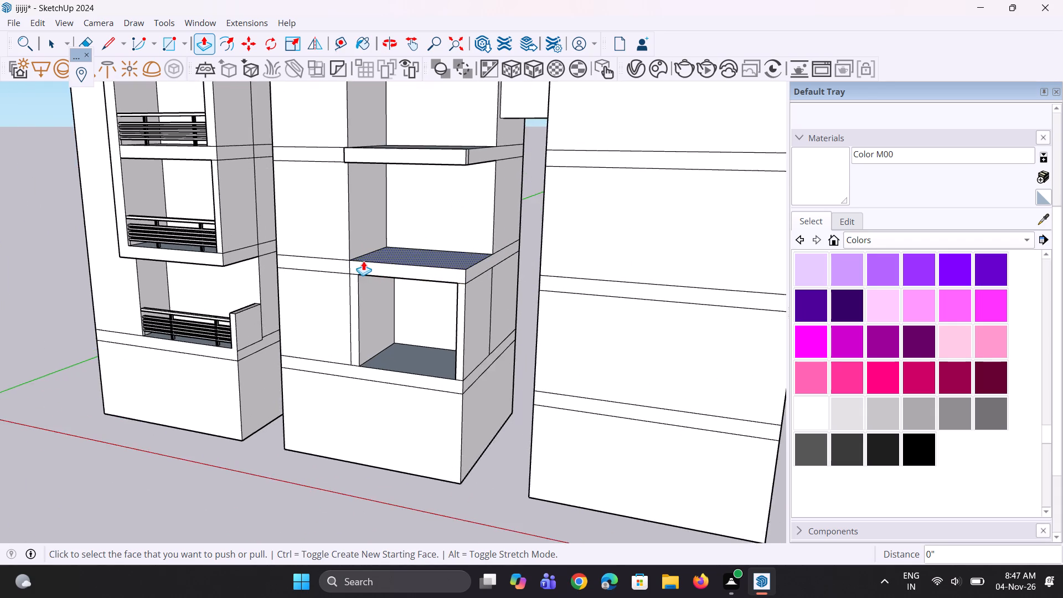
Pull the front face of the slab over the middle tower's lowest balcony out 1' 1 13/16", aligning it with the slab above.
scroll(360, 264, up, 7)
scroll(356, 267, down, 1)
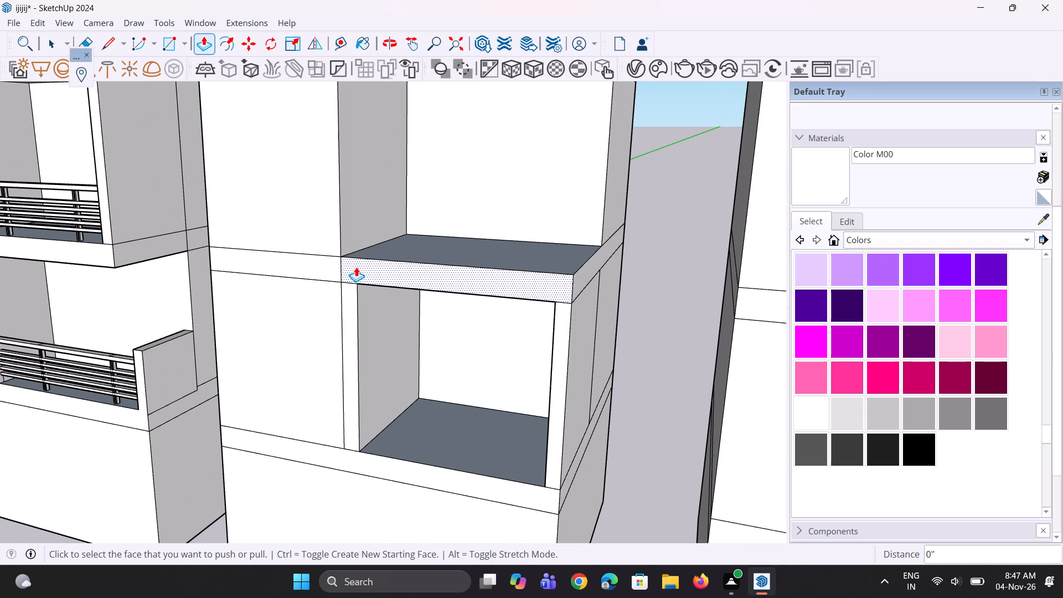
scroll(356, 267, down, 4)
middle_drag(386, 255, 386, 254)
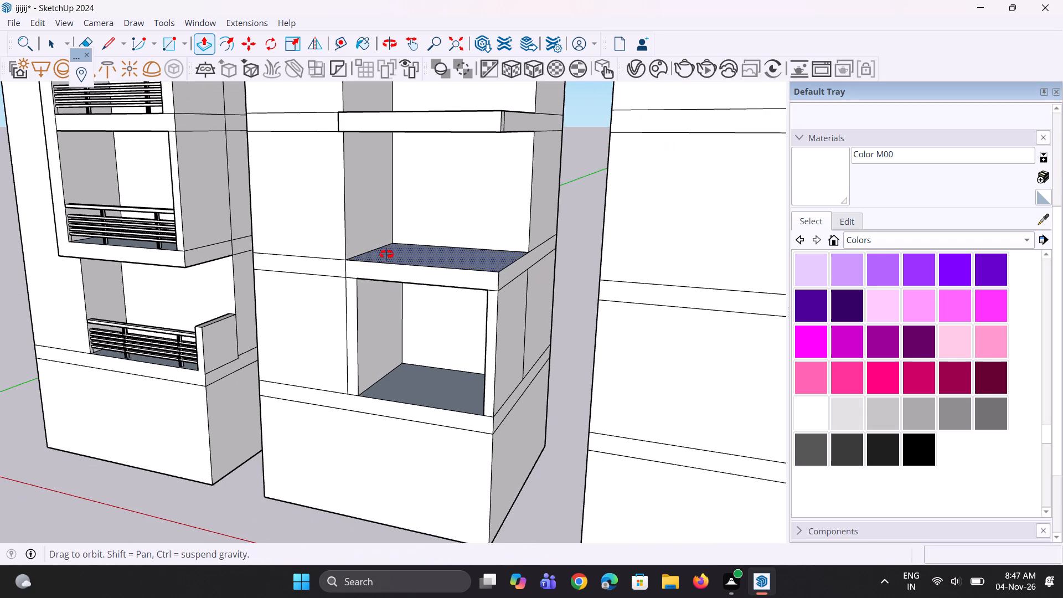
middle_drag(386, 254, 314, 297)
click(422, 297)
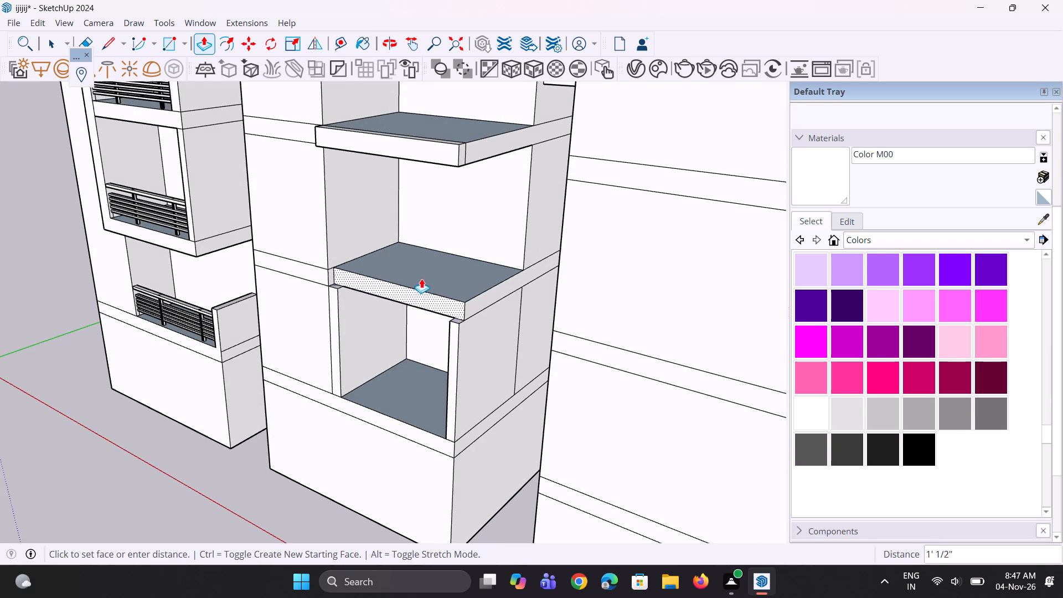
click(404, 158)
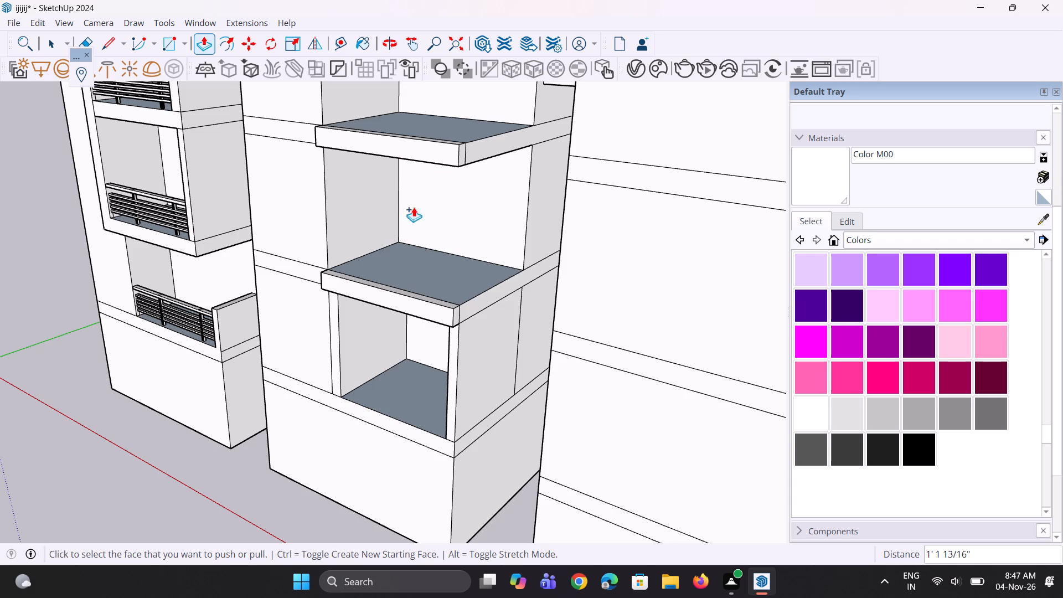
Extend the front faces of the lowest balcony's two posts 1' 1 13/16", flush with the overhead slab.
scroll(463, 386, up, 1)
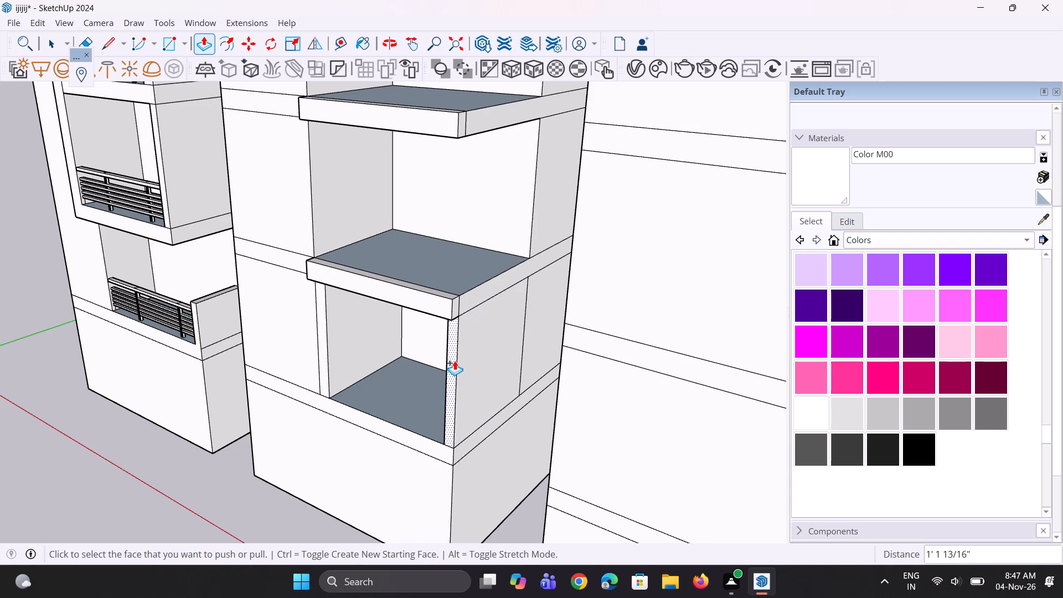
click(455, 360)
click(441, 310)
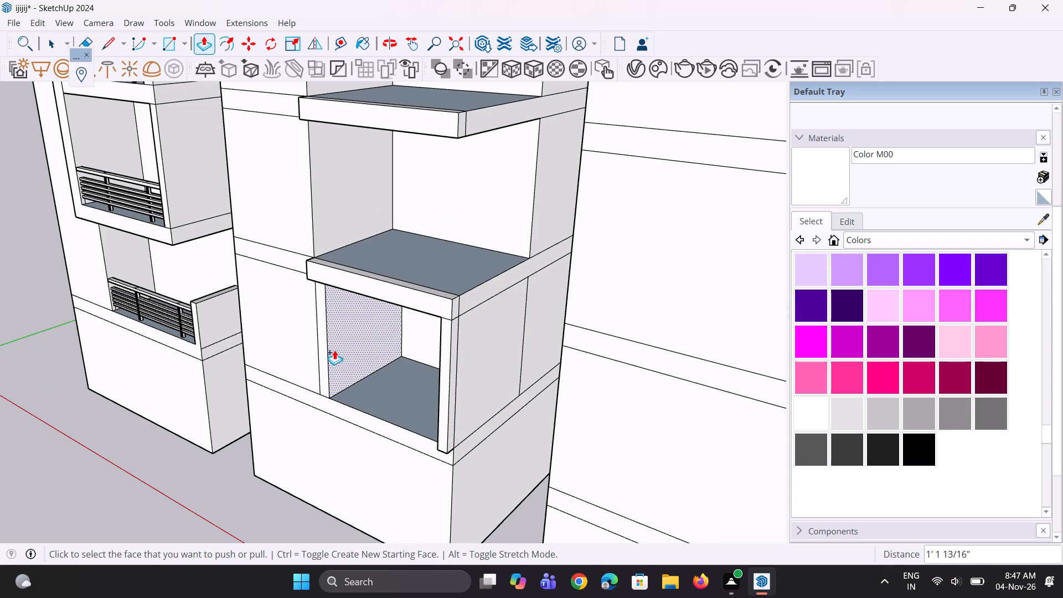
scroll(334, 350, up, 2)
double_click(322, 324)
Erase the seam lines between the outer corner post and the overhead slab on their front and side faces.
middle_drag(316, 321, 430, 263)
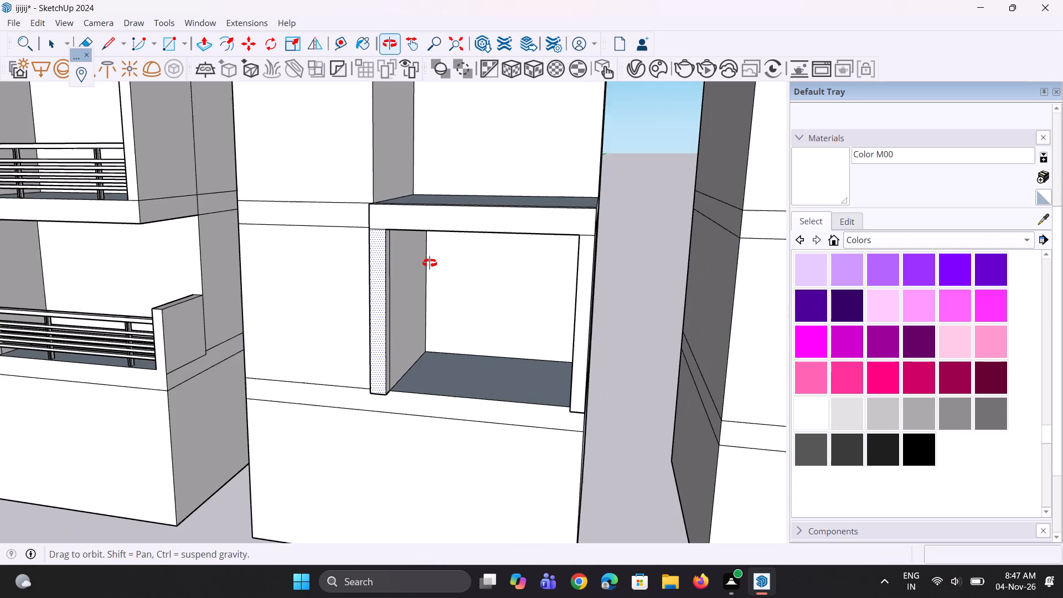
middle_drag(430, 263, 430, 261)
scroll(367, 259, down, 9)
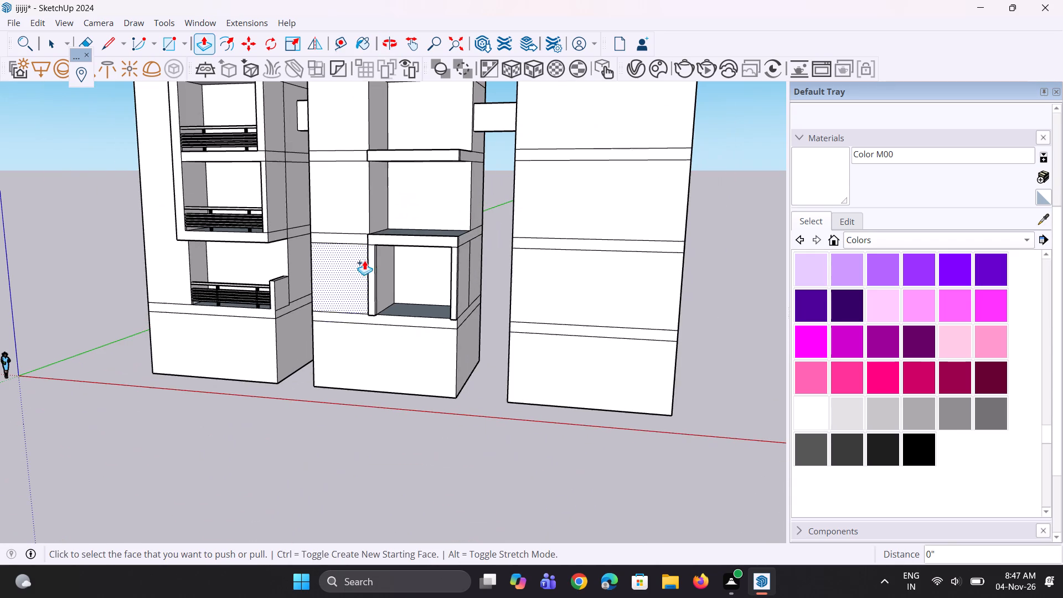
scroll(348, 374, down, 5)
middle_drag(337, 377, 331, 375)
scroll(400, 161, up, 4)
scroll(377, 201, up, 3)
scroll(554, 402, up, 1)
middle_drag(554, 402, 544, 343)
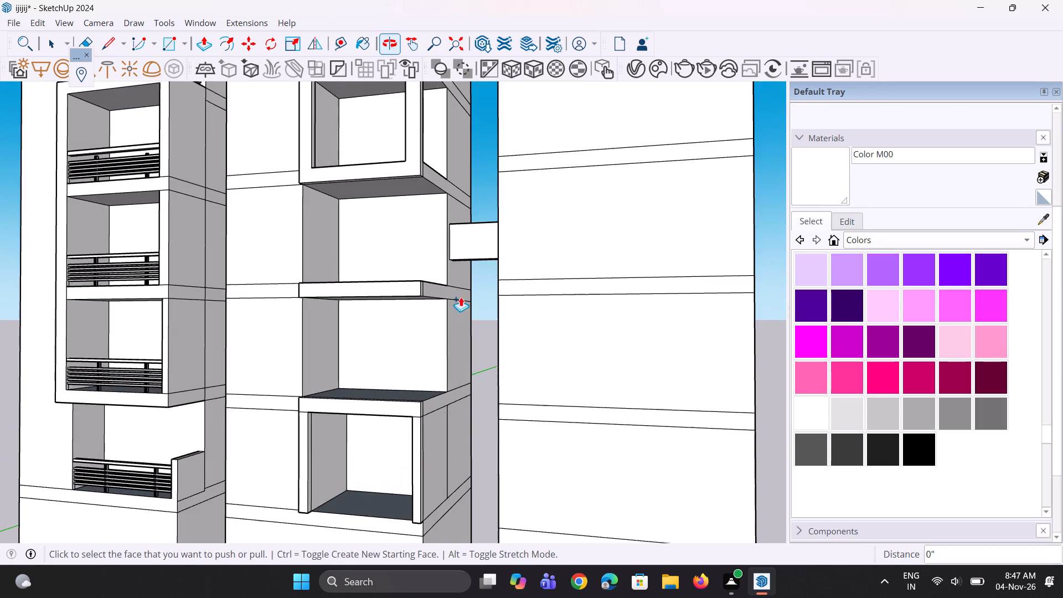
scroll(447, 287, down, 5)
scroll(378, 468, up, 4)
key(e)
scroll(451, 401, up, 12)
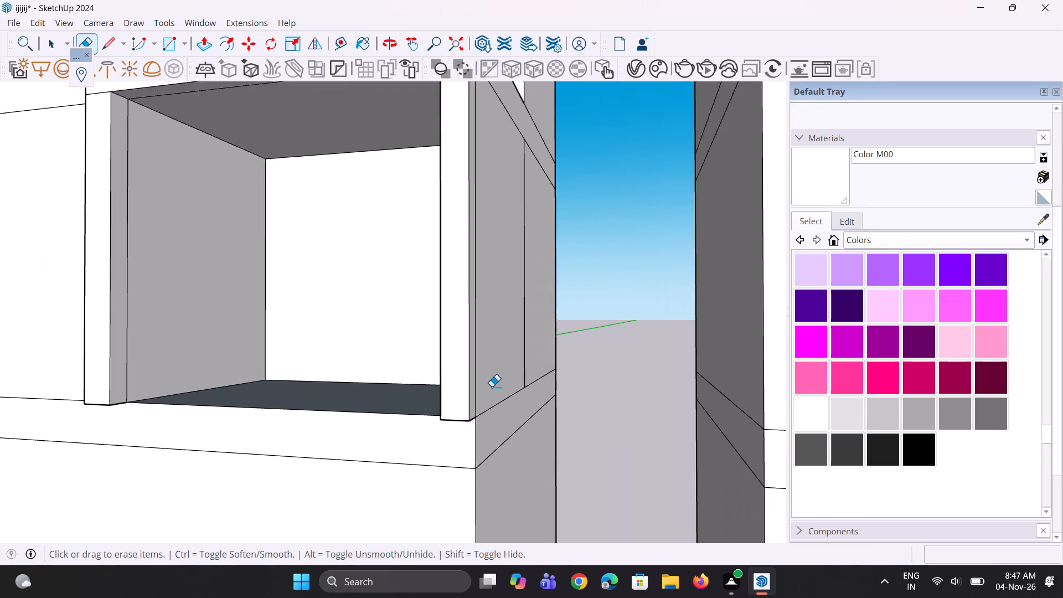
middle_drag(492, 386, 455, 461)
scroll(450, 369, down, 5)
scroll(434, 269, up, 6)
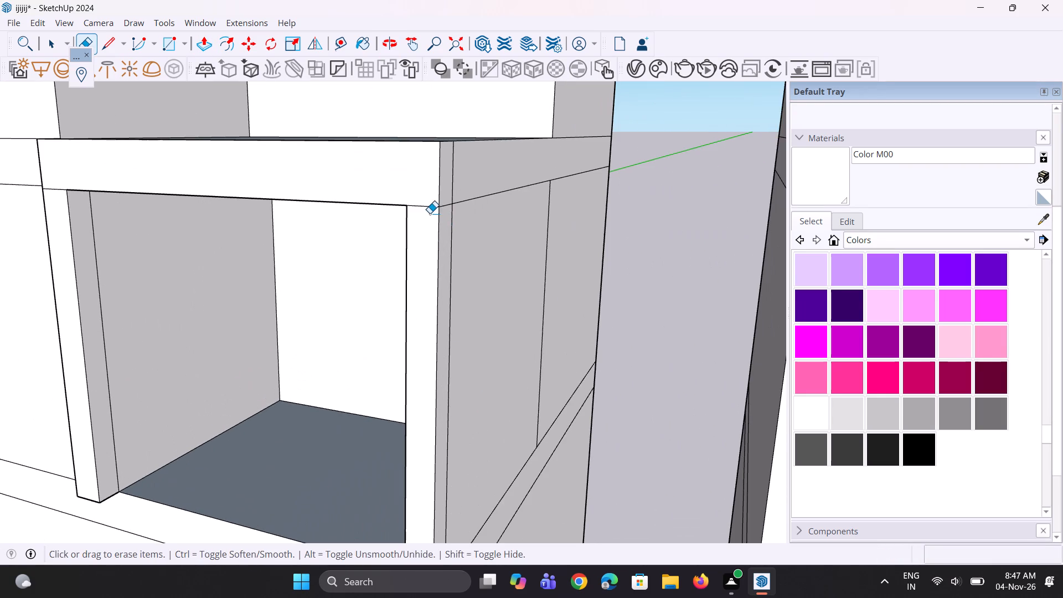
drag(427, 206, 426, 219)
drag(443, 202, 444, 215)
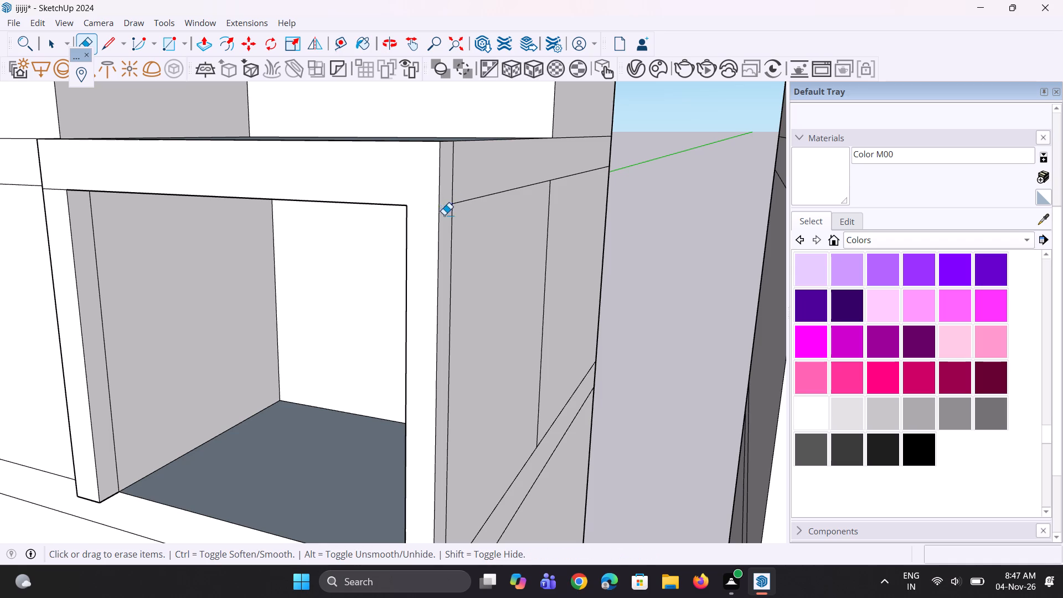
Erase the seam lines between the wall-side post and the overhead slab on their front and side faces.
scroll(534, 267, down, 10)
scroll(368, 241, up, 8)
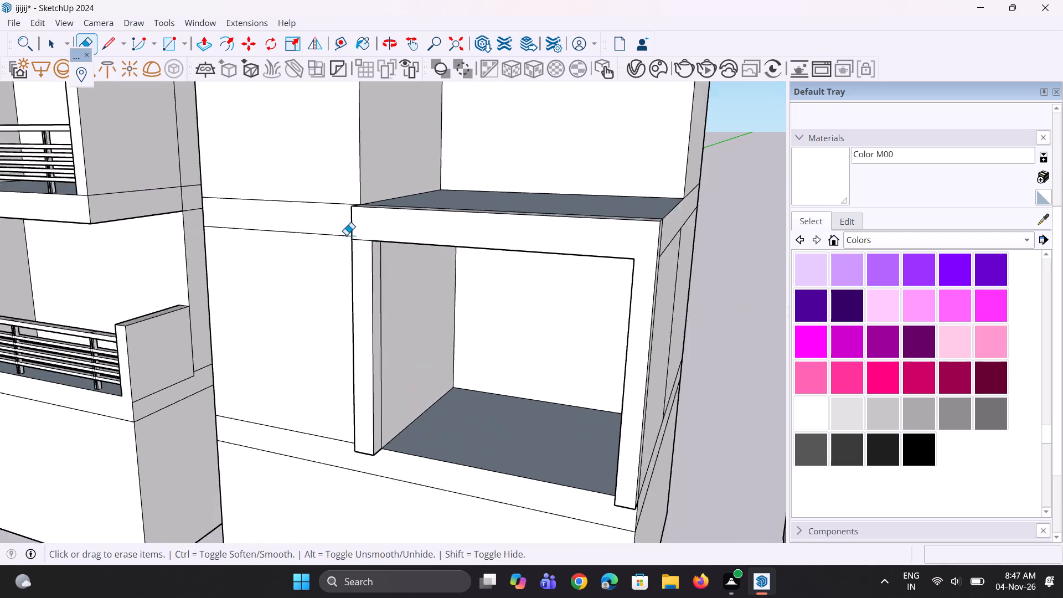
scroll(346, 235, up, 7)
drag(373, 239, 378, 279)
middle_drag(393, 285, 692, 348)
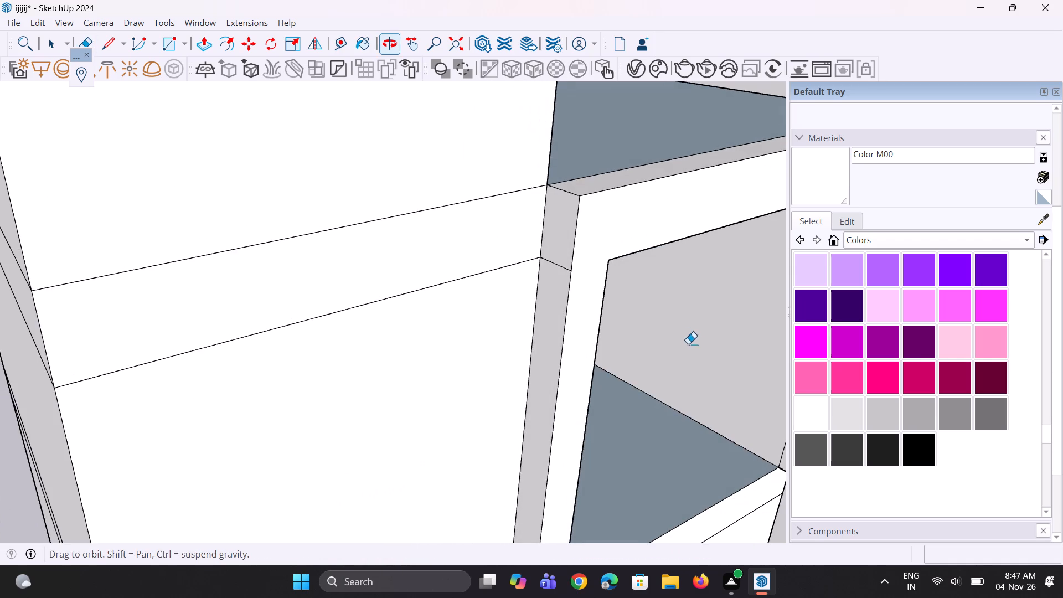
drag(549, 267, 549, 275)
drag(559, 270, 565, 257)
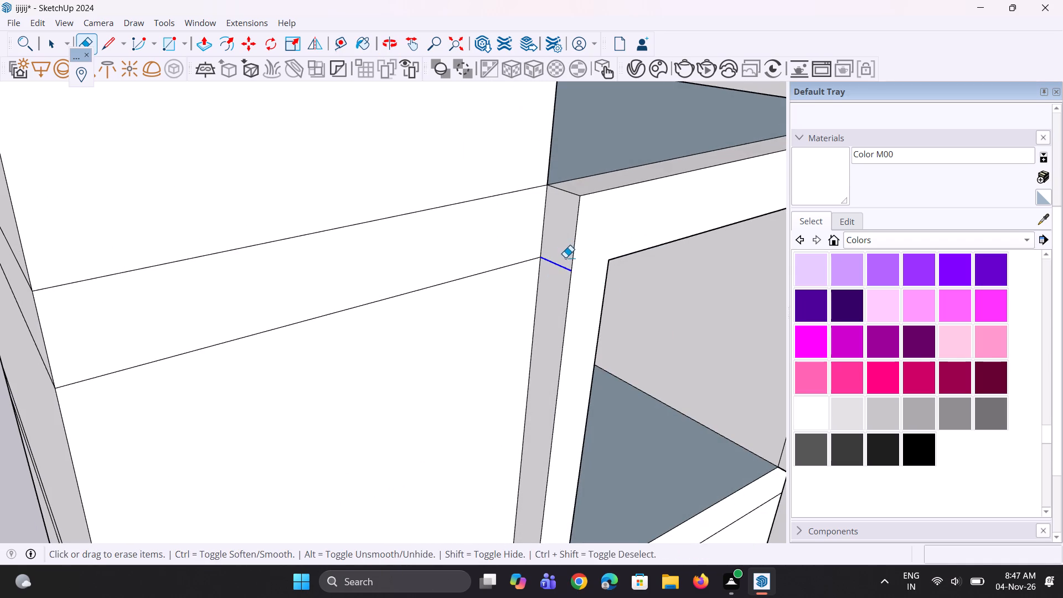
drag(565, 257, 566, 257)
Pull the floor band beneath the lowest balcony out 1' 1 13/16", flush with the front of the balcony frame.
middle_drag(493, 341, 386, 270)
scroll(326, 256, down, 12)
middle_drag(479, 364, 469, 361)
scroll(473, 411, up, 3)
key(p)
click(457, 410)
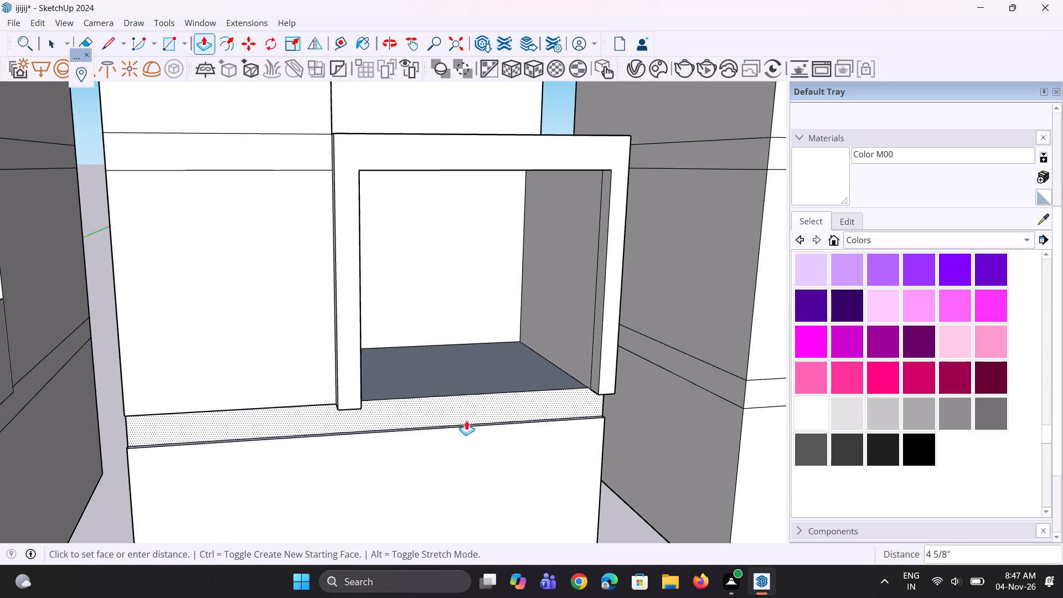
click(611, 379)
Examine the middle tower's lowest balcony frame, its upper balcony frame and the neighbouring towers' facades.
middle_drag(425, 387, 424, 387)
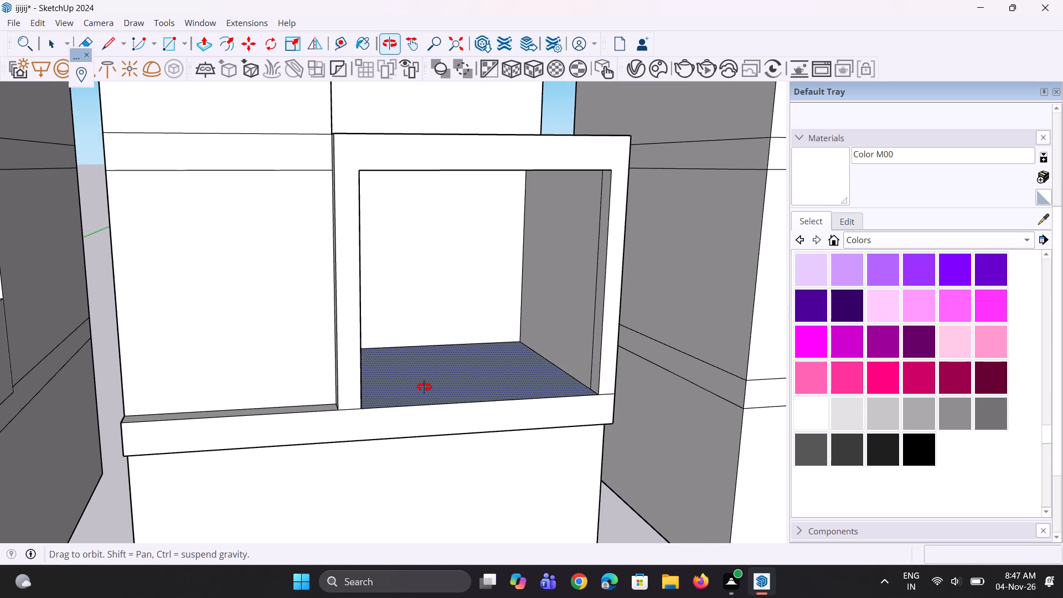
middle_drag(424, 387, 500, 443)
scroll(390, 439, down, 11)
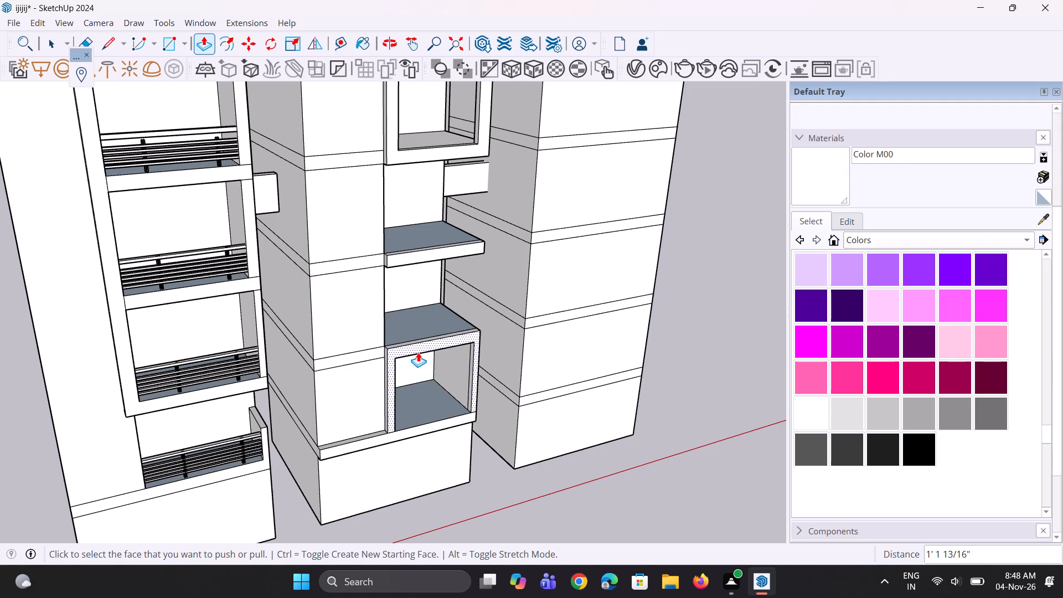
scroll(418, 352, down, 7)
middle_drag(437, 321, 394, 326)
scroll(436, 321, down, 1)
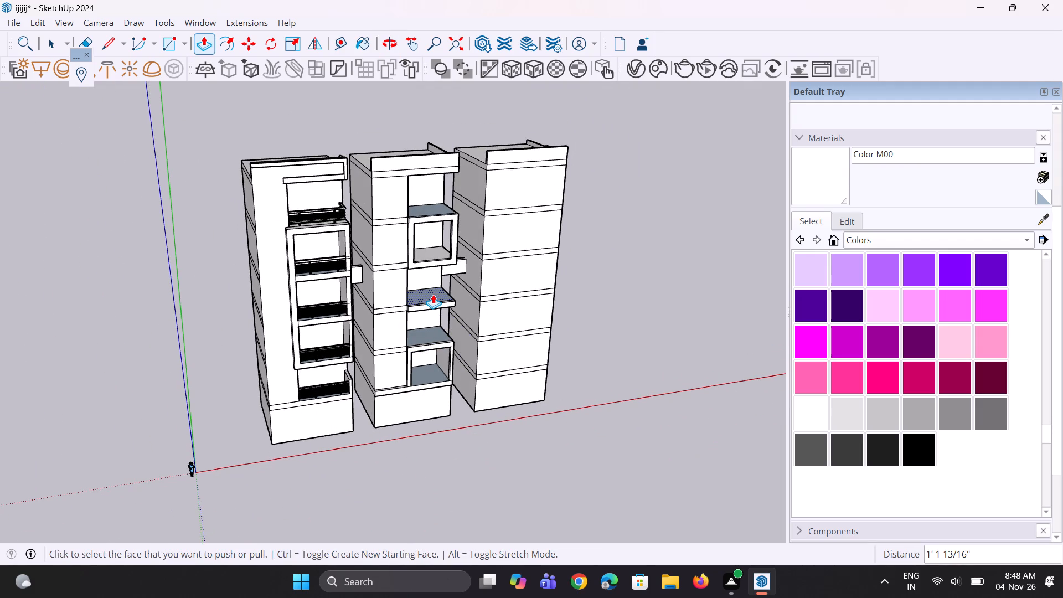
scroll(427, 315, up, 3)
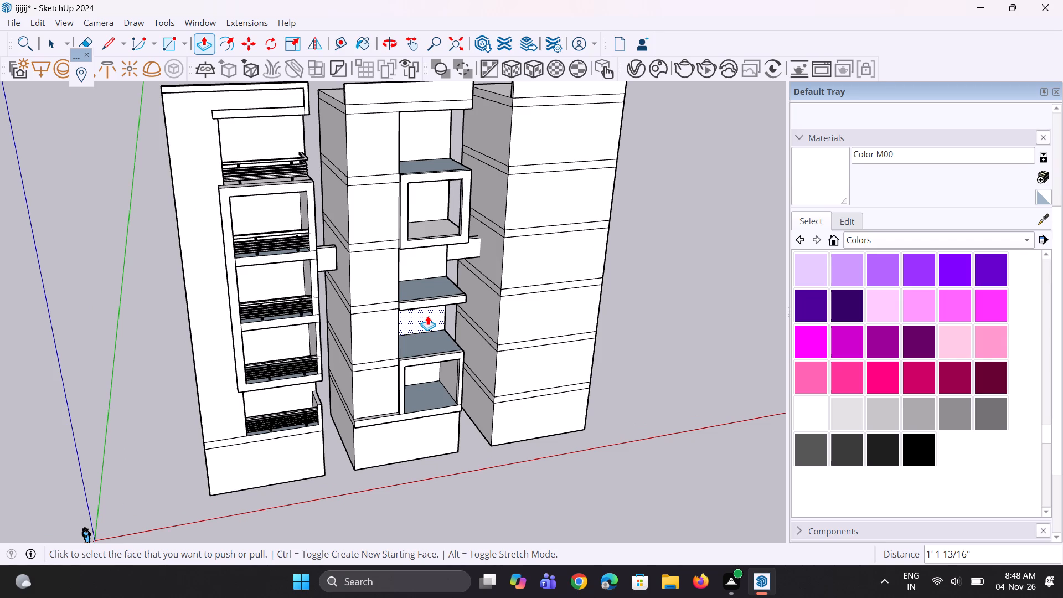
scroll(476, 185, up, 2)
scroll(417, 258, down, 2)
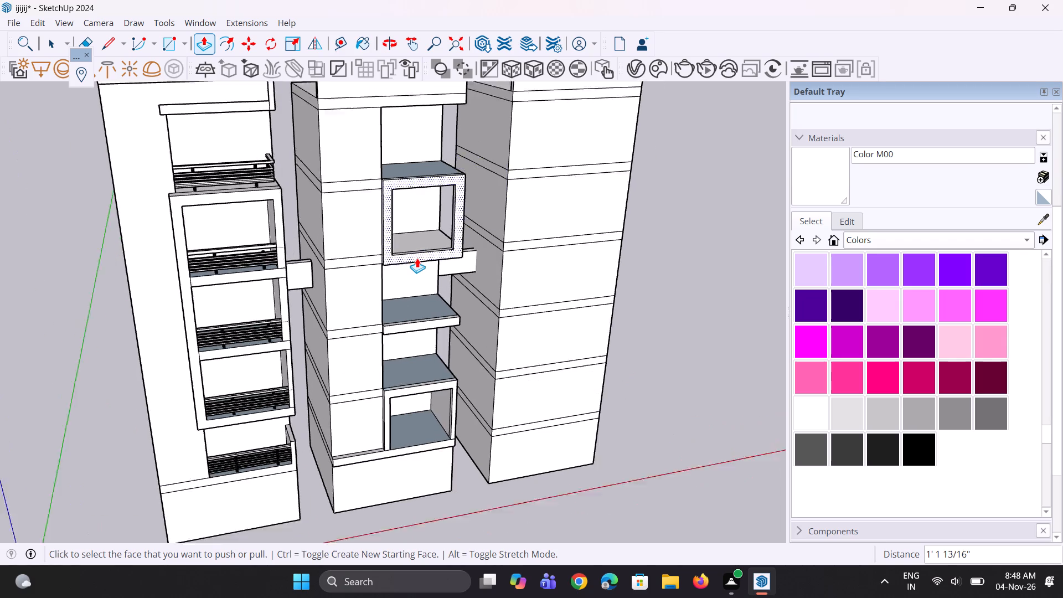
scroll(417, 258, down, 3)
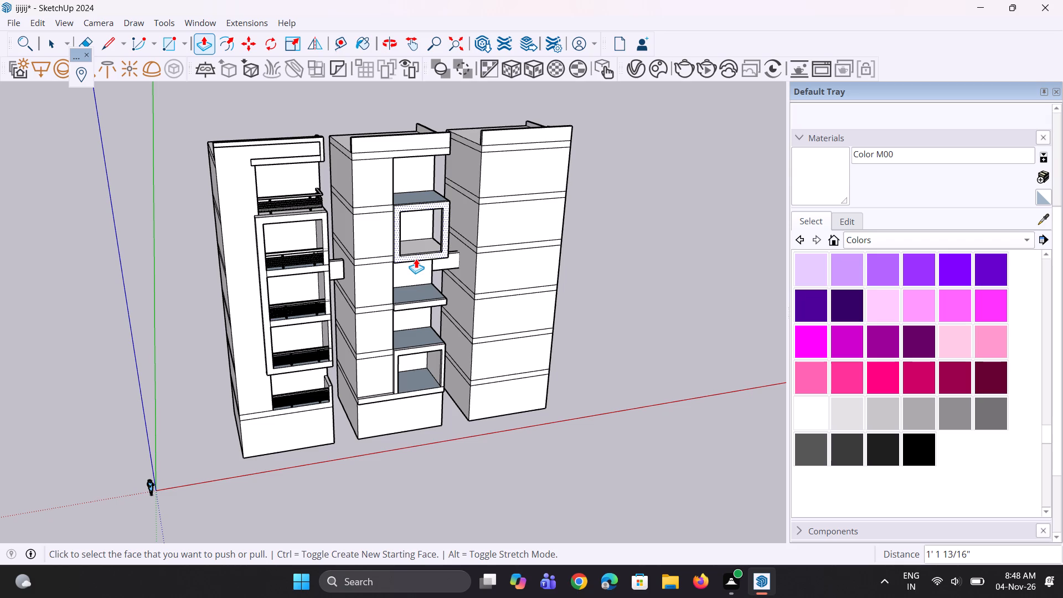
Pull the floor band beside the middle tower's upper balcony frame out 1' 1 13/16", flush with the frame's front.
scroll(374, 217, up, 5)
click(384, 199)
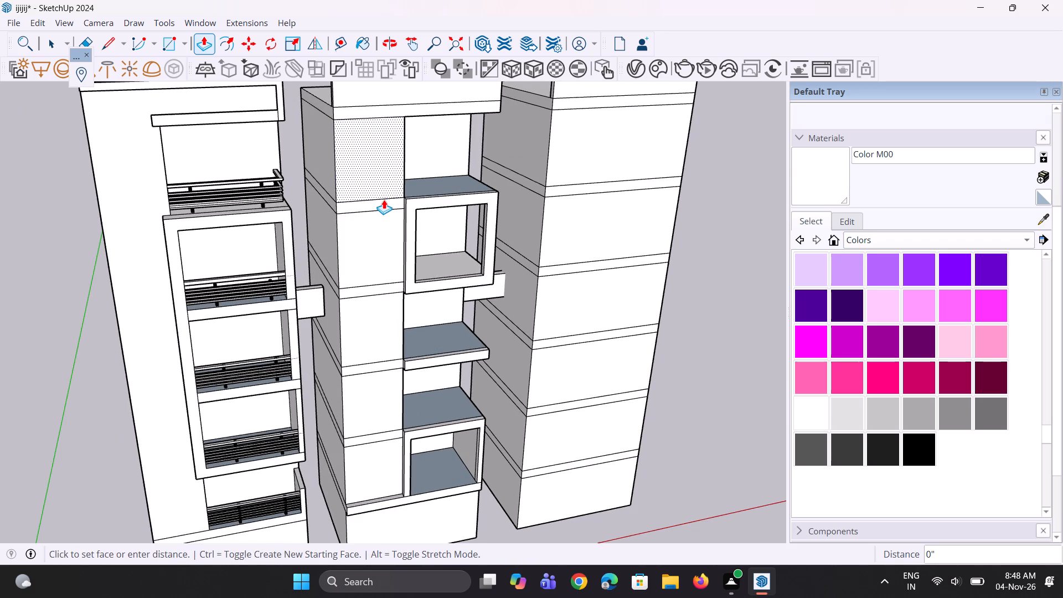
key(Escape)
scroll(373, 207, up, 3)
click(381, 201)
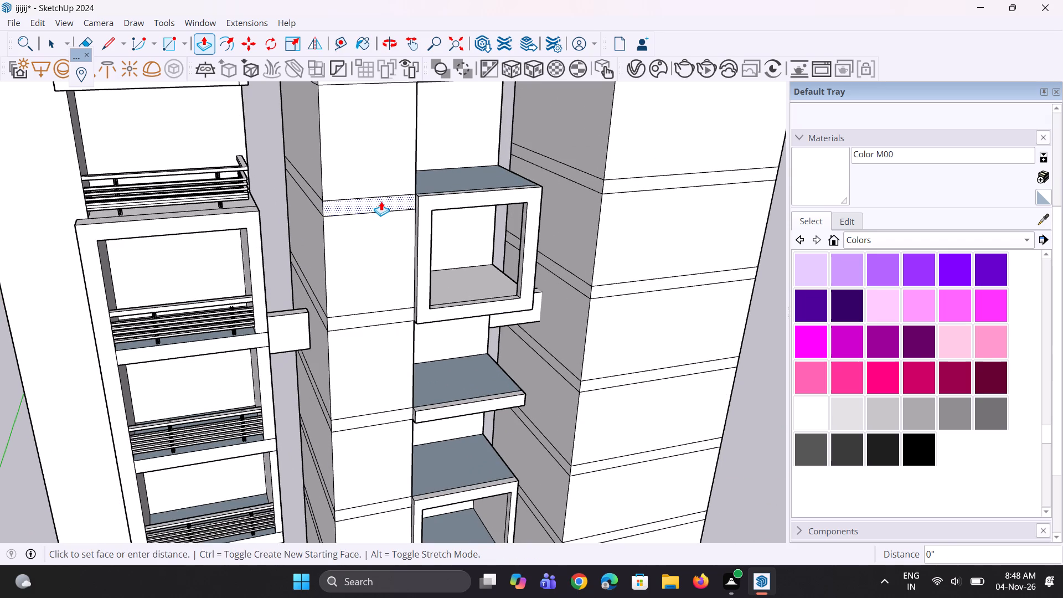
click(438, 198)
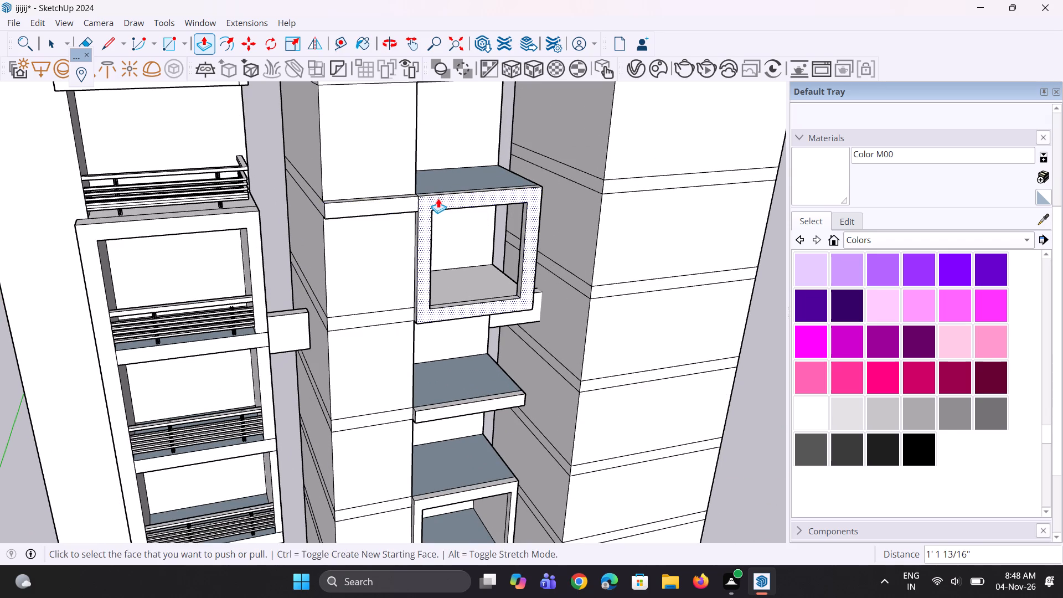
Raise the top face of the projecting band beside the upper balcony frame by 1' 11 11/16".
middle_drag(435, 202, 374, 271)
scroll(368, 215, up, 7)
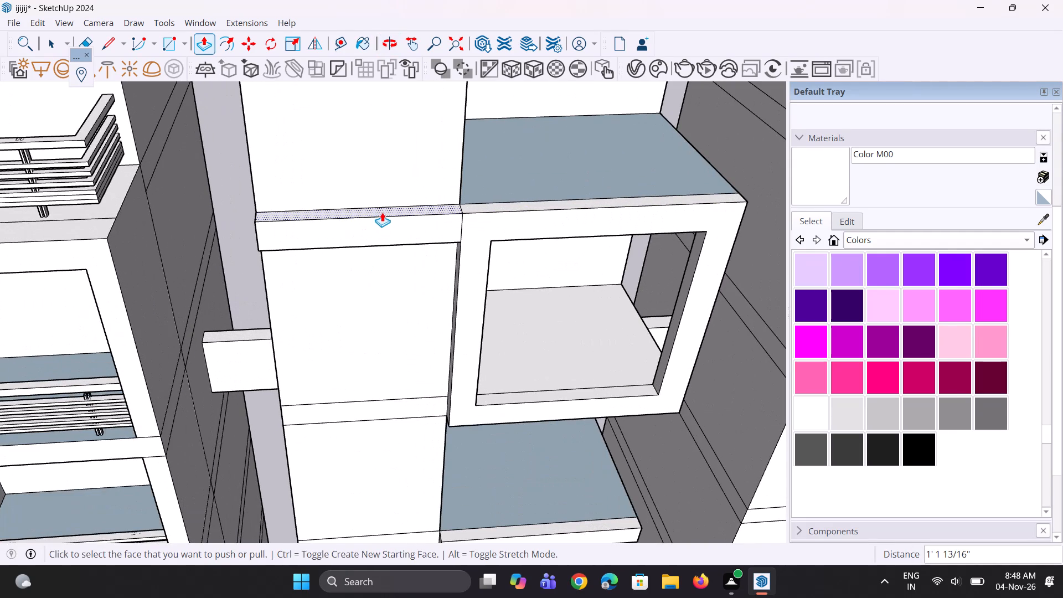
middle_drag(383, 233, 401, 167)
scroll(401, 167, down, 3)
scroll(401, 167, up, 6)
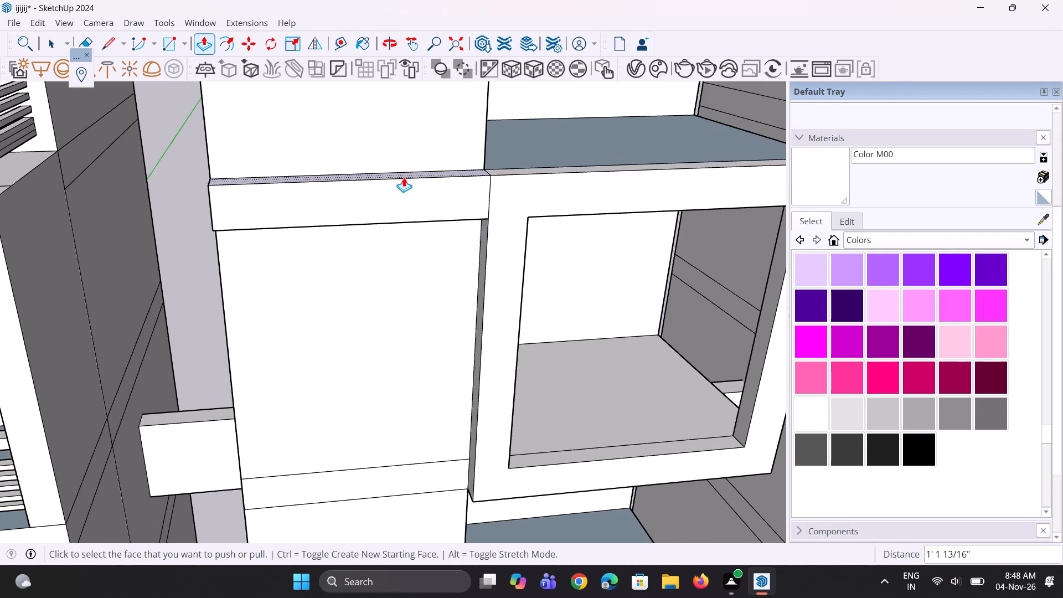
click(405, 178)
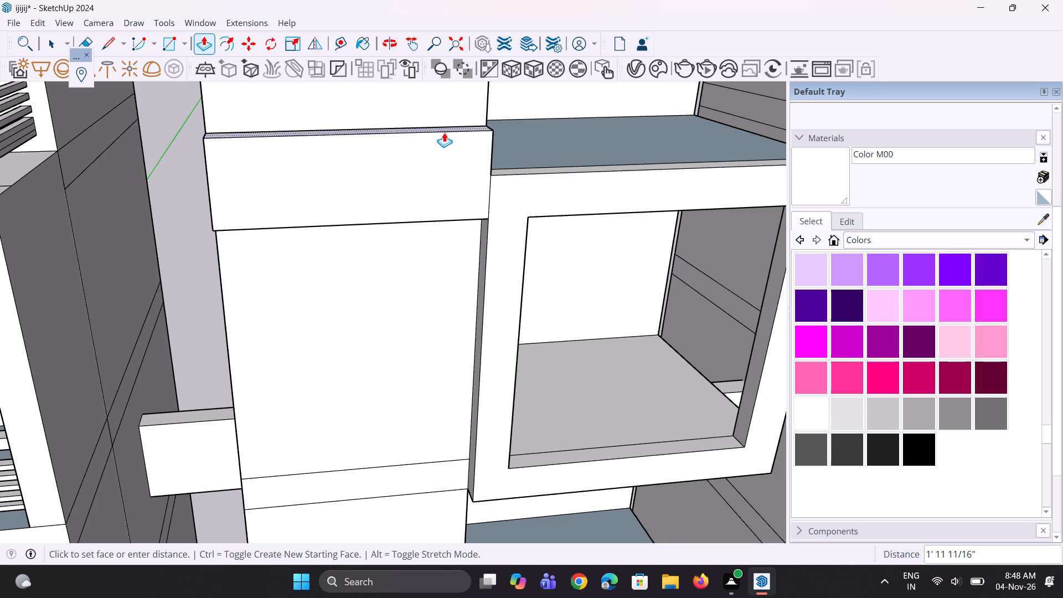
click(444, 132)
Push the projecting band's underside up 2' to the level of the upper balcony frame's top edge.
middle_drag(413, 219, 416, 122)
scroll(420, 172, up, 2)
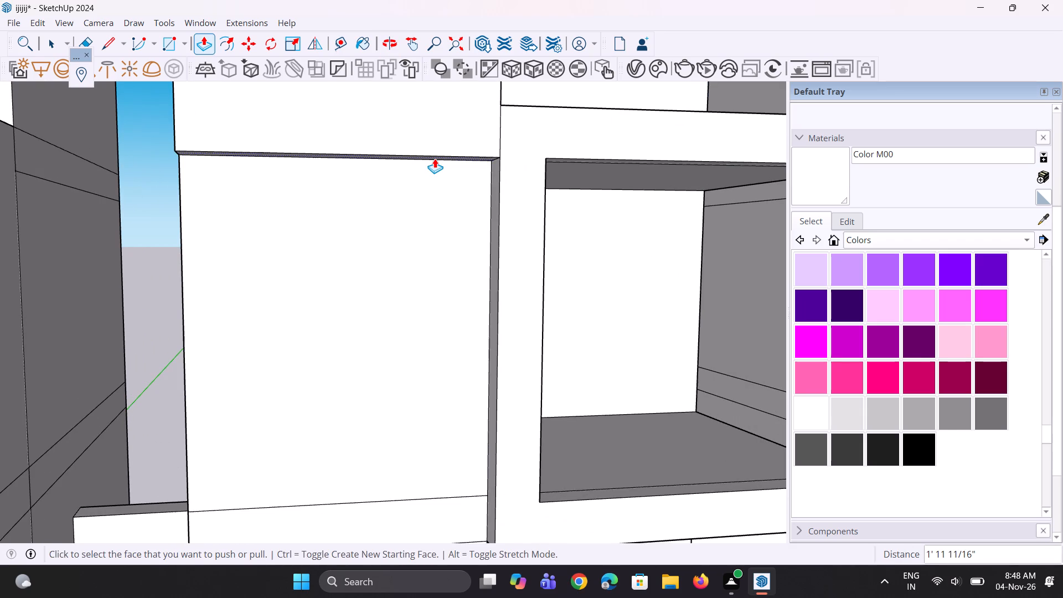
click(435, 158)
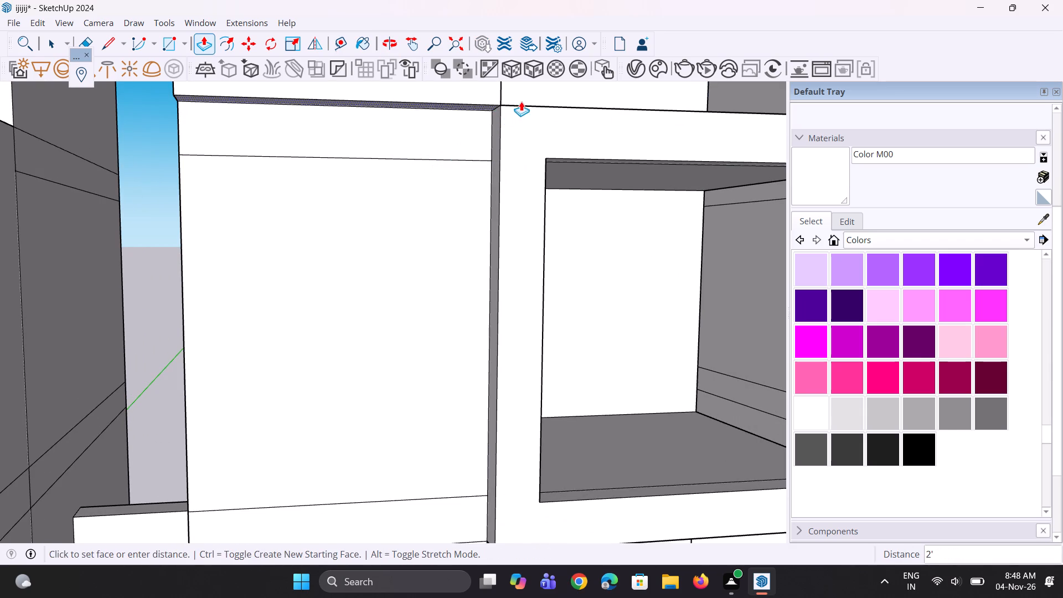
click(521, 101)
Extend the raised band's end face about 17' 8 1/8" along the upper balcony's front to the frame's outer side.
middle_drag(434, 211, 308, 350)
scroll(297, 338, down, 5)
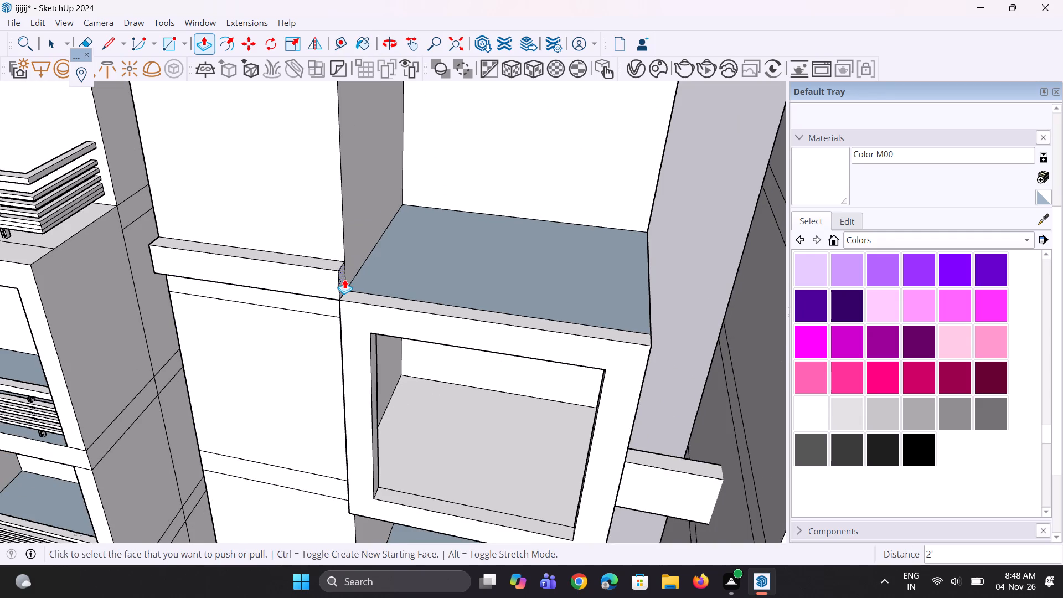
click(344, 279)
click(651, 359)
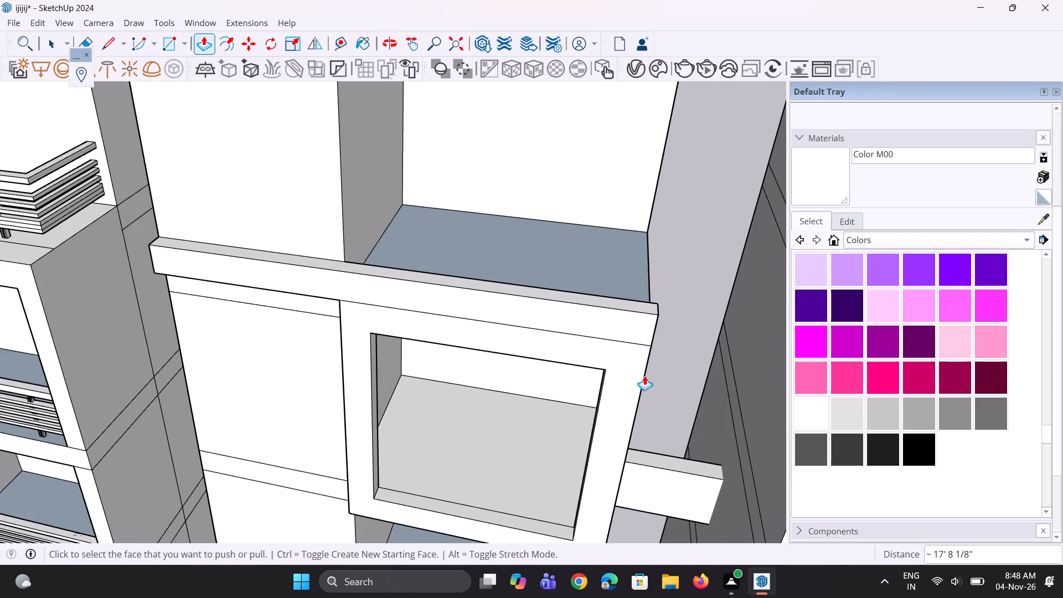
Extend the raised band's outer end a short distance beyond the upper balcony frame's side as a new section.
scroll(634, 376, down, 3)
middle_drag(622, 390, 612, 379)
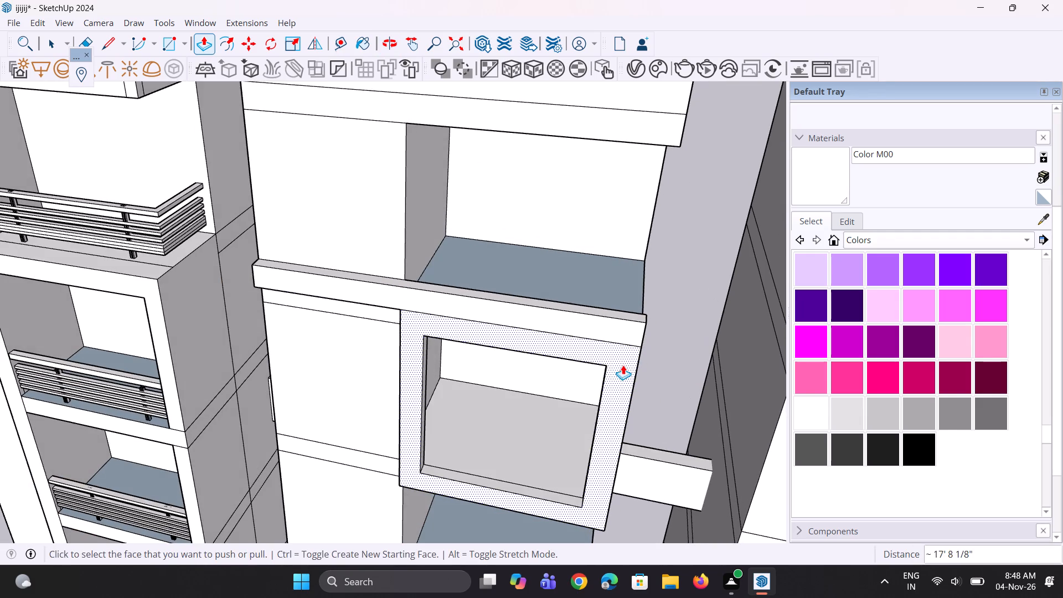
scroll(637, 349, up, 3)
middle_drag(637, 349, 527, 286)
scroll(528, 285, up, 2)
click(539, 274)
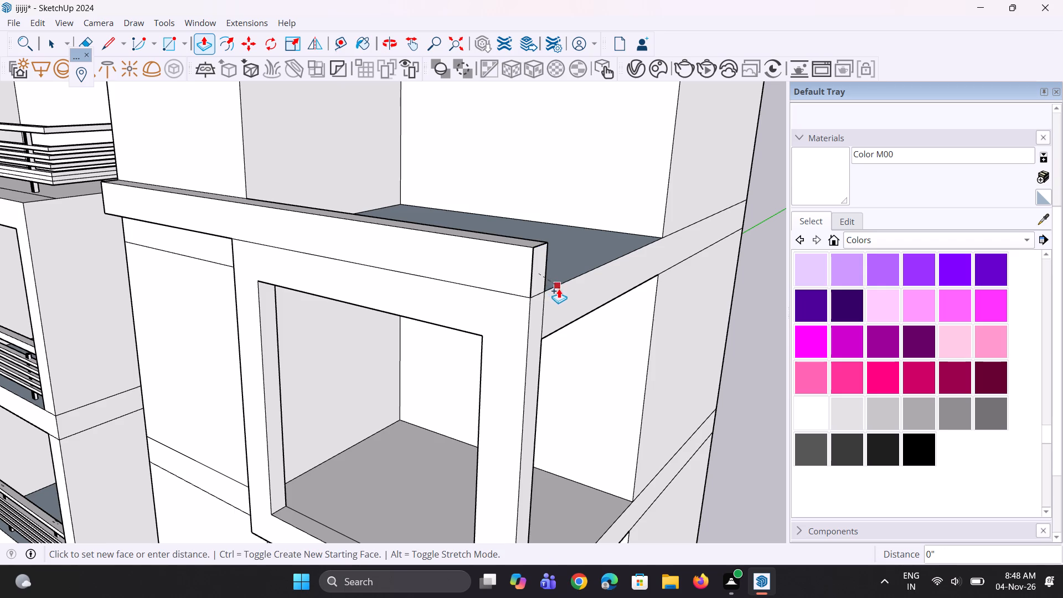
click(574, 287)
middle_drag(541, 350, 624, 182)
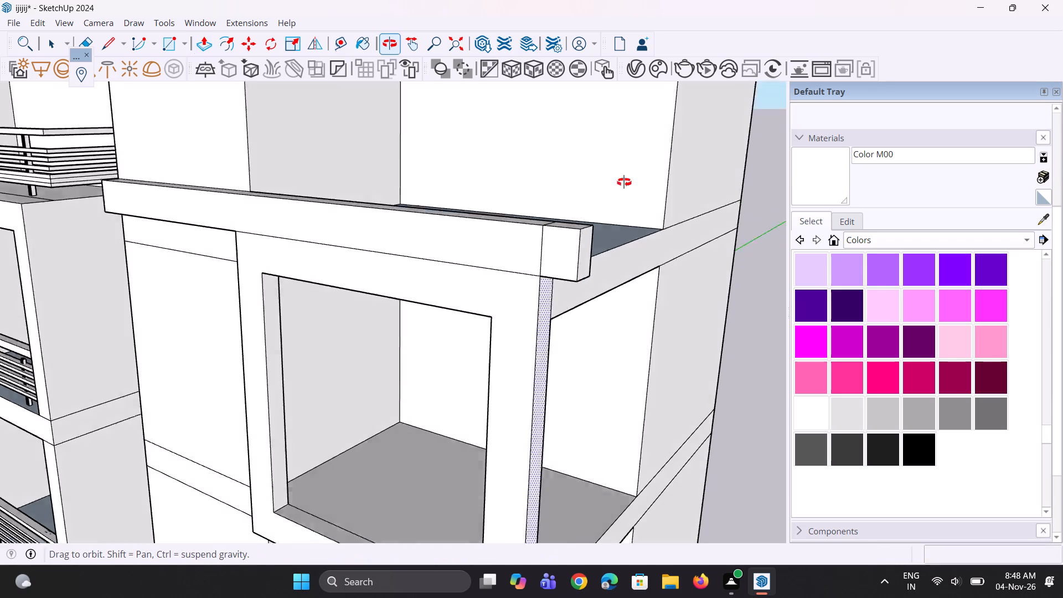
Extend the underside of the upper band's outer end section 64' down the middle tower, forming a vertical post beside the balconies.
middle_drag(624, 182, 664, 97)
middle_drag(664, 97, 638, 142)
scroll(549, 210, down, 5)
ctrl+scroll(613, 123, up, 3)
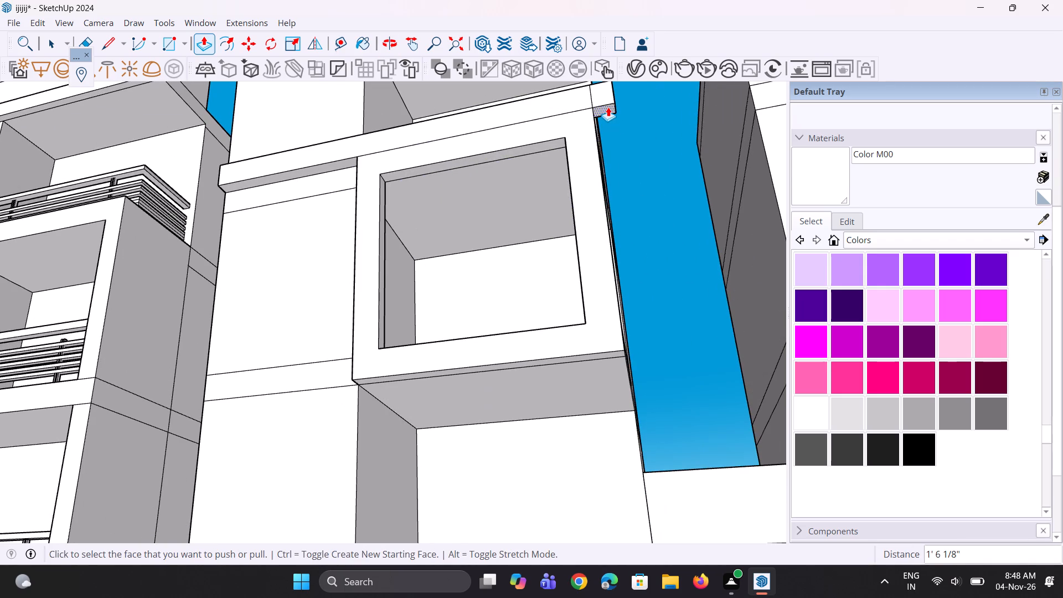
click(608, 106)
scroll(599, 279, down, 5)
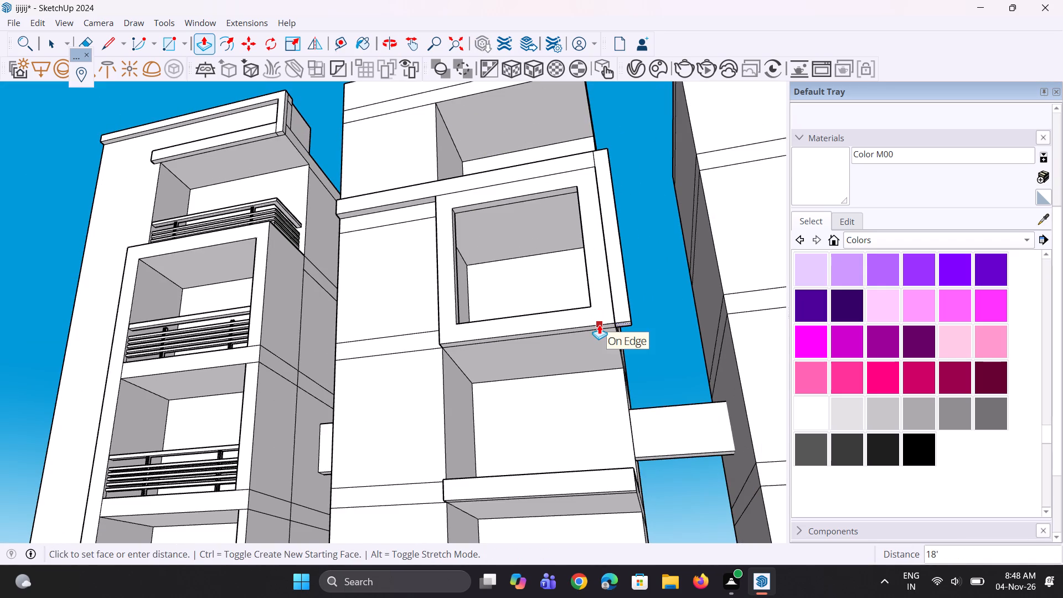
scroll(622, 417, down, 10)
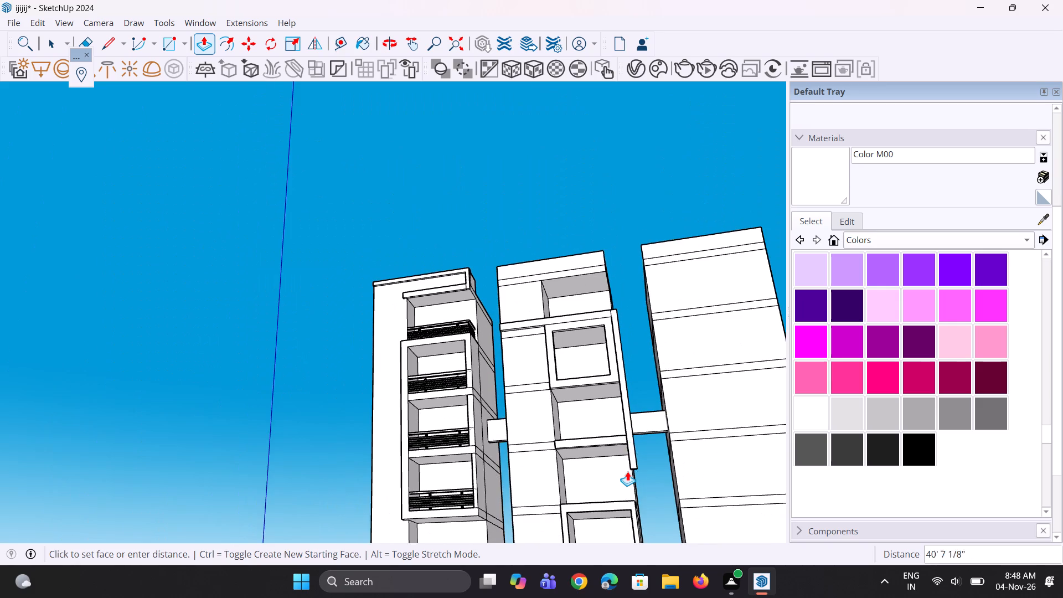
scroll(627, 471, down, 13)
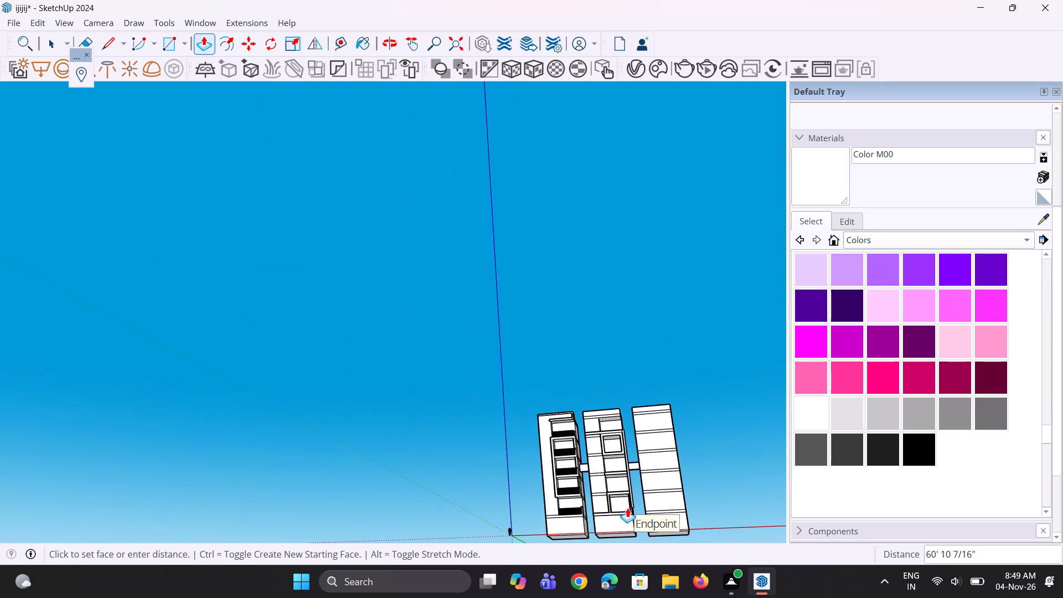
scroll(627, 508, up, 15)
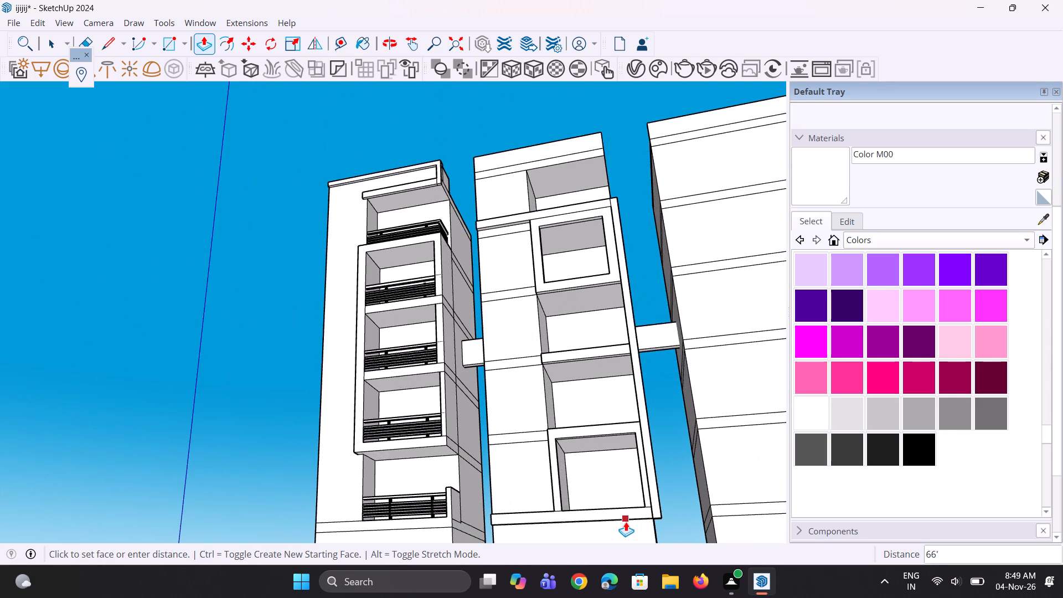
click(631, 512)
Extend the post's bottom end 2' down as a new section to the lower band's bottom edge.
scroll(672, 531, up, 5)
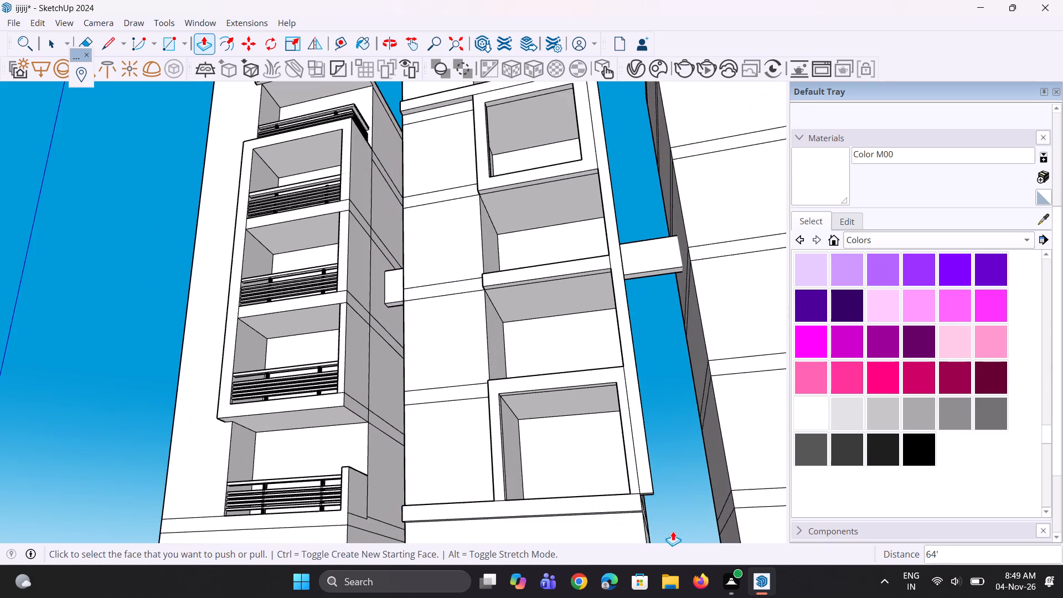
scroll(670, 529, up, 4)
scroll(633, 496, up, 1)
middle_drag(633, 496, 636, 474)
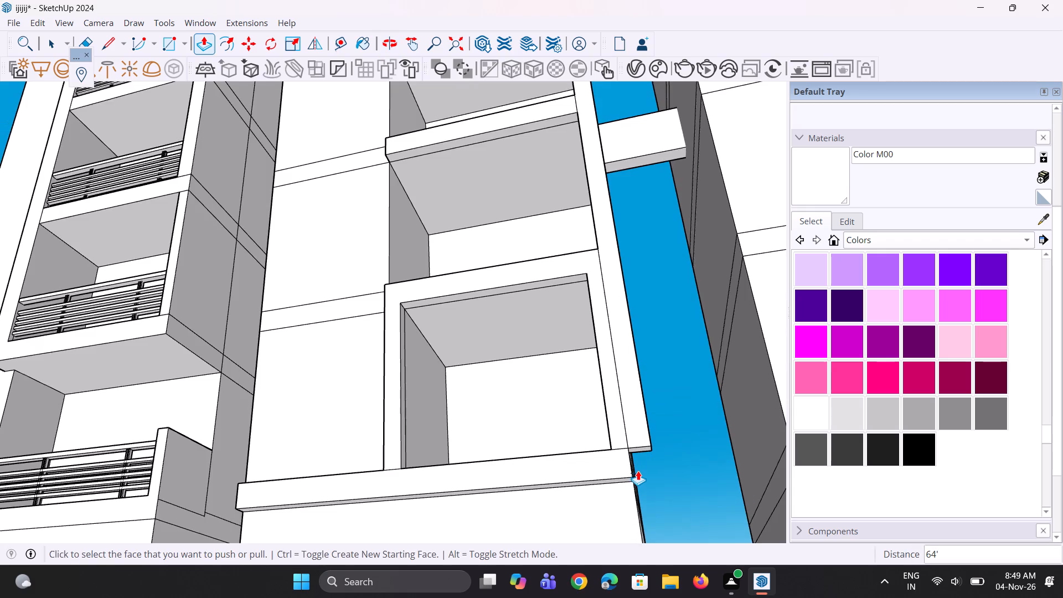
scroll(638, 462, up, 4)
click(651, 442)
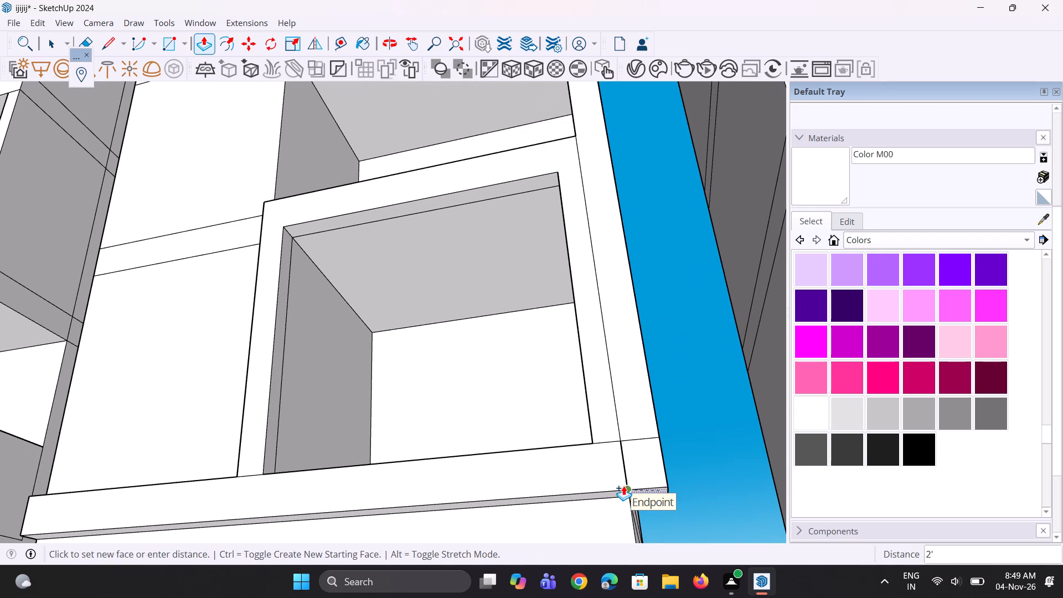
scroll(623, 481, down, 15)
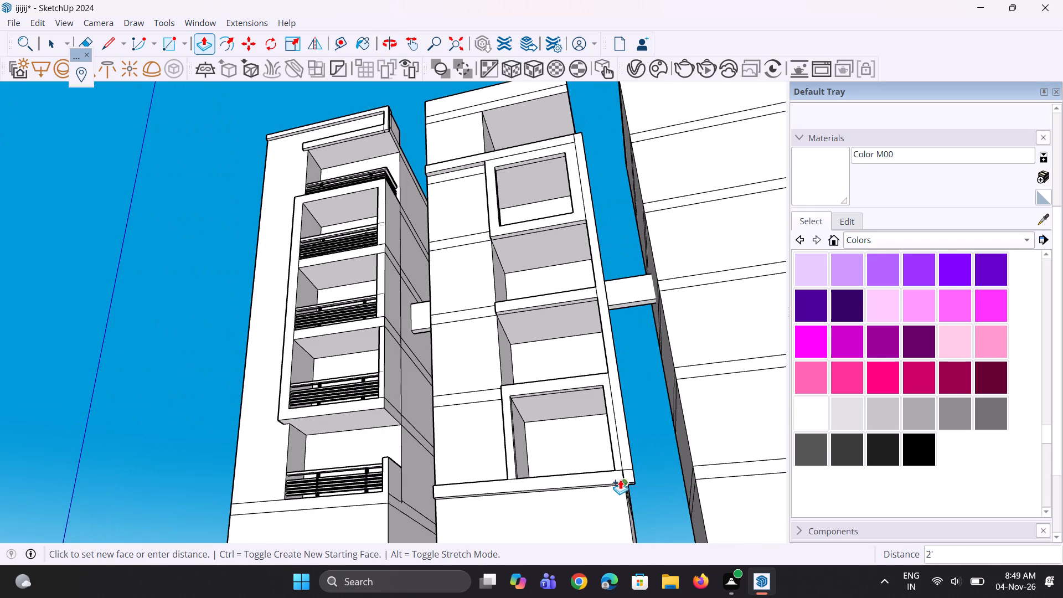
click(603, 483)
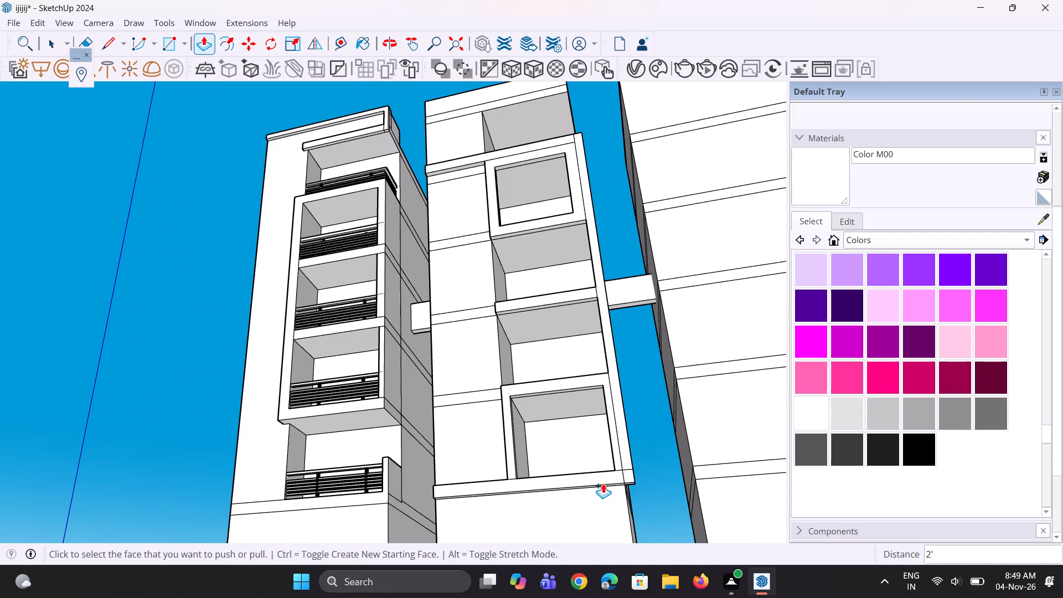
Erase the seam edges on the front and side faces where the vertical post meets the lower band.
middle_drag(591, 465, 588, 478)
scroll(605, 482, up, 14)
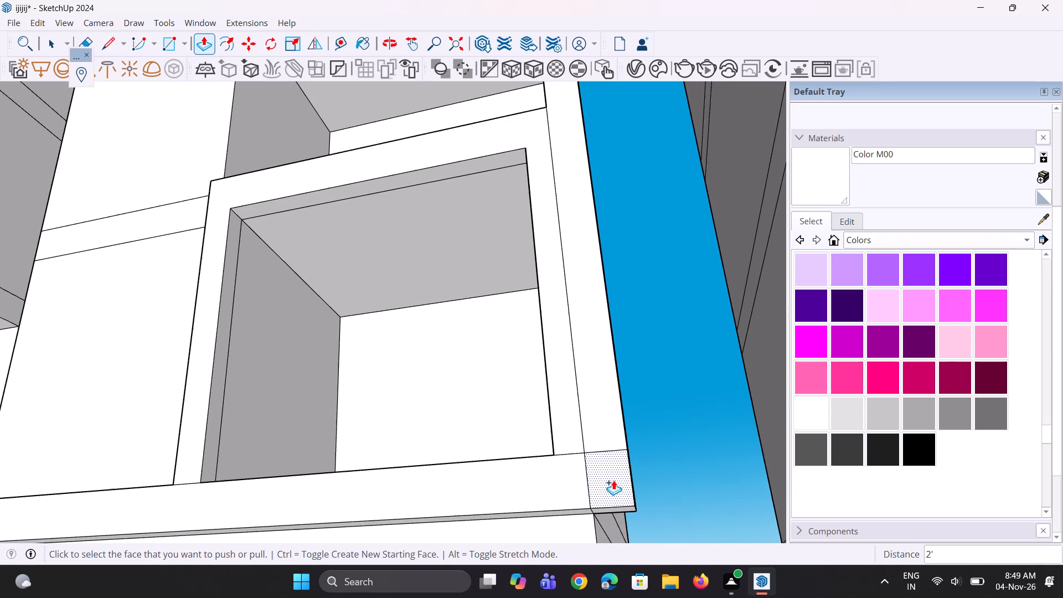
key(e)
drag(594, 448, 593, 461)
drag(593, 462, 586, 479)
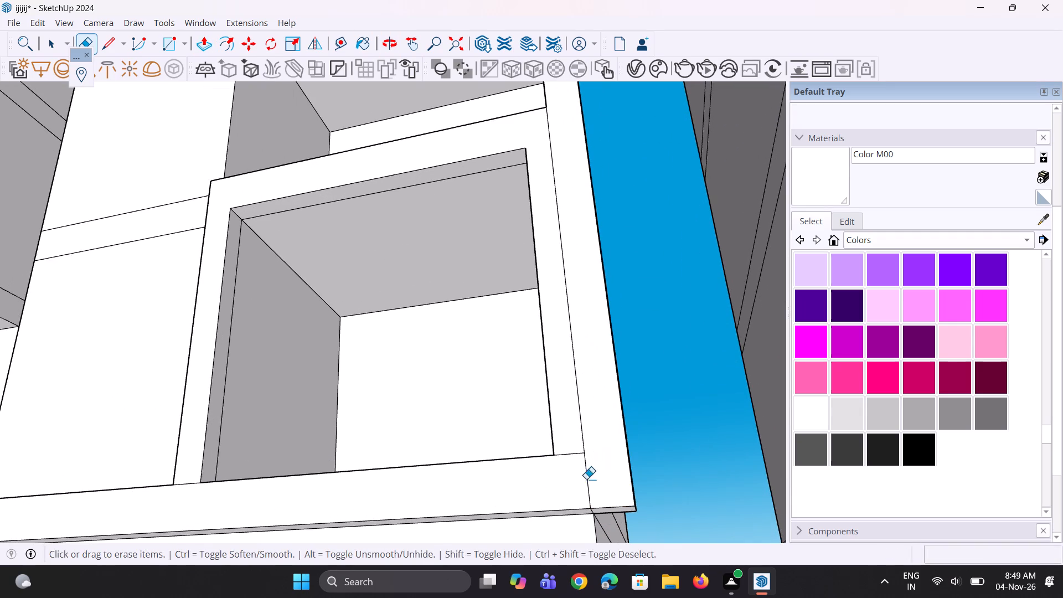
drag(586, 479, 586, 479)
middle_drag(597, 421, 463, 501)
scroll(484, 470, down, 6)
scroll(492, 500, up, 4)
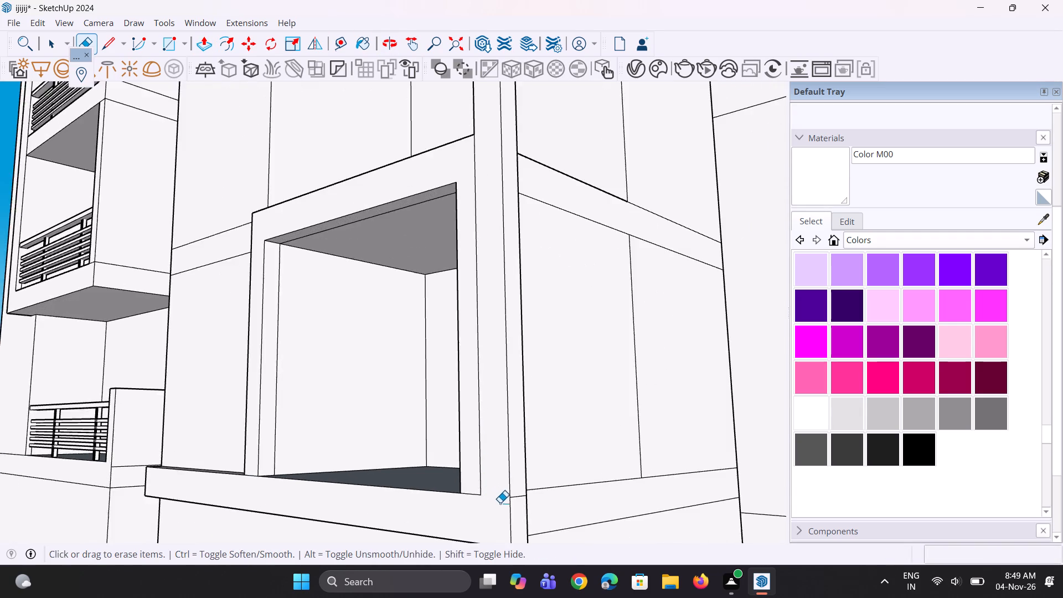
scroll(502, 504, up, 4)
click(532, 492)
scroll(535, 494, down, 6)
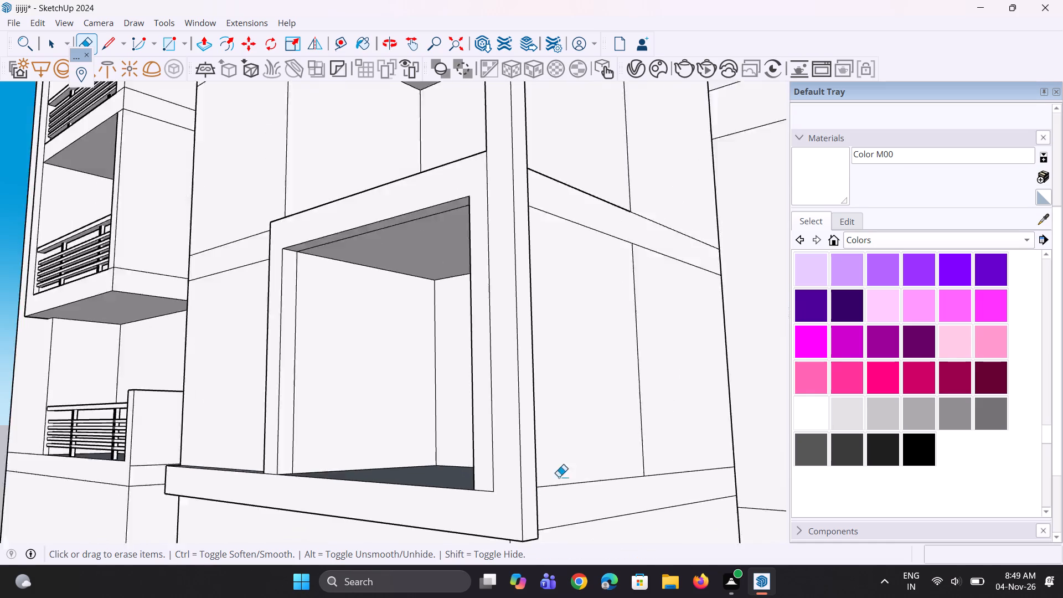
Erase the seam edges on the front and top faces where the post meets the upper band's outer end.
scroll(575, 463, down, 17)
middle_drag(540, 266, 551, 316)
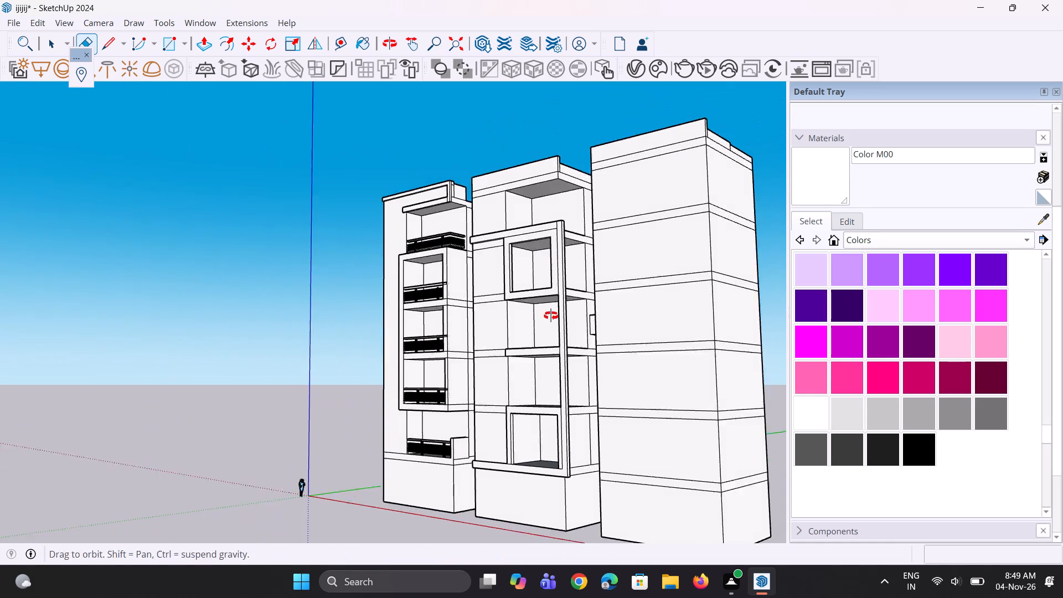
middle_drag(551, 316, 556, 332)
scroll(562, 265, up, 18)
drag(561, 252, 550, 250)
middle_drag(552, 249, 554, 379)
drag(574, 421, 572, 421)
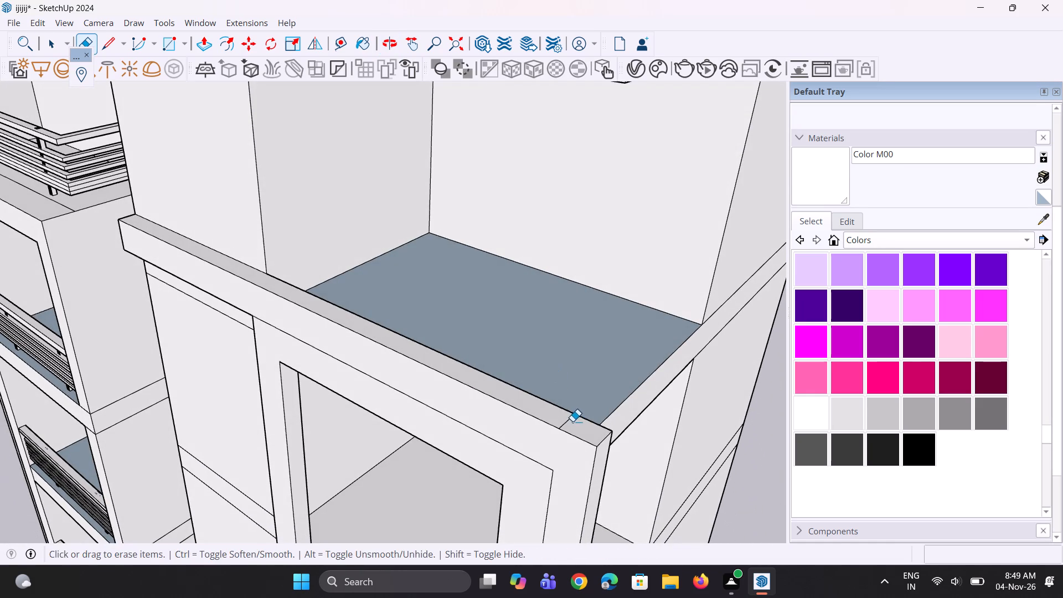
drag(572, 421, 563, 407)
middle_drag(498, 424, 517, 390)
key(ctrl+z)
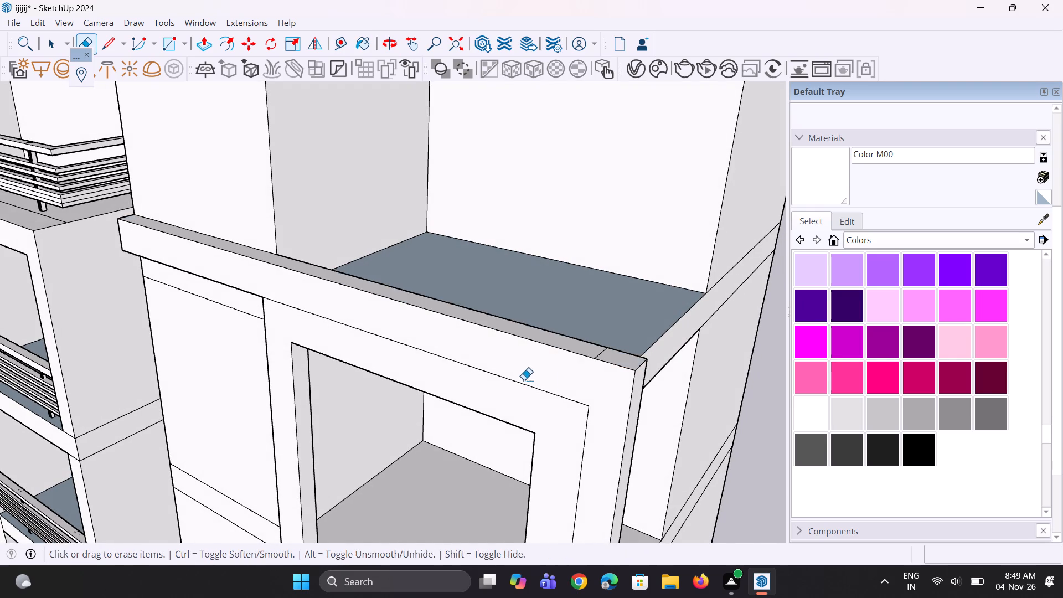
scroll(548, 388, up, 12)
scroll(613, 346, up, 3)
click(614, 343)
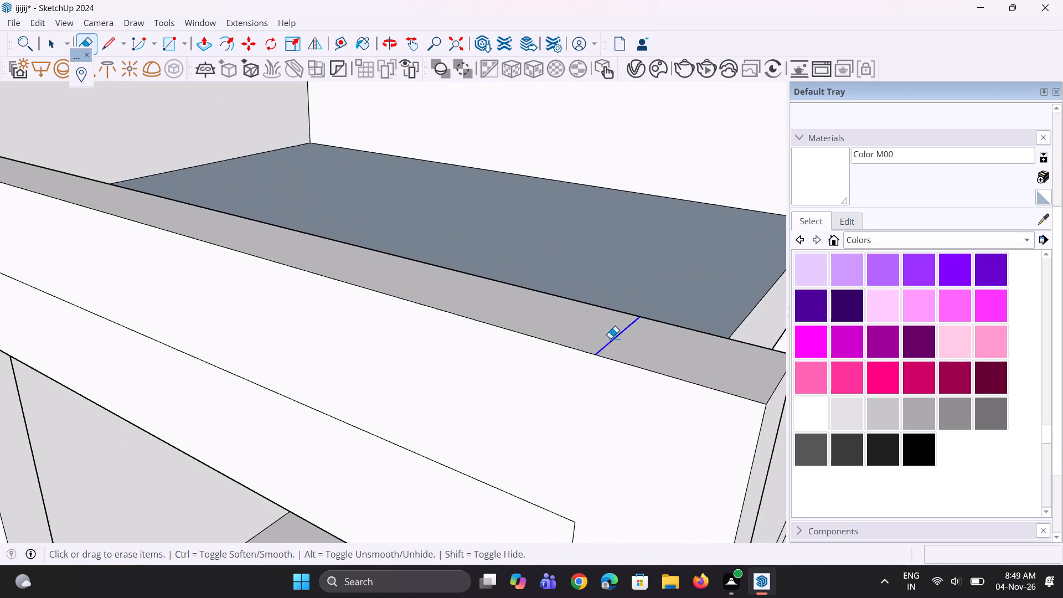
scroll(453, 273, down, 6)
scroll(484, 240, down, 18)
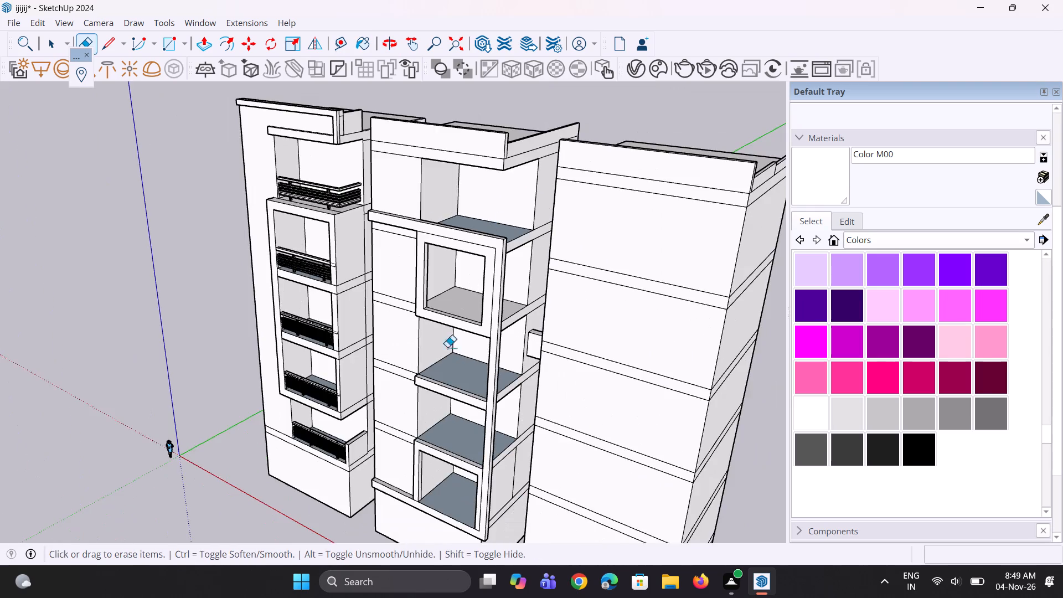
Erase the seam edge across the underside of the lower band at the post's corner.
middle_drag(447, 347, 612, 0)
scroll(506, 486, up, 1)
middle_drag(506, 486, 506, 441)
scroll(556, 419, up, 5)
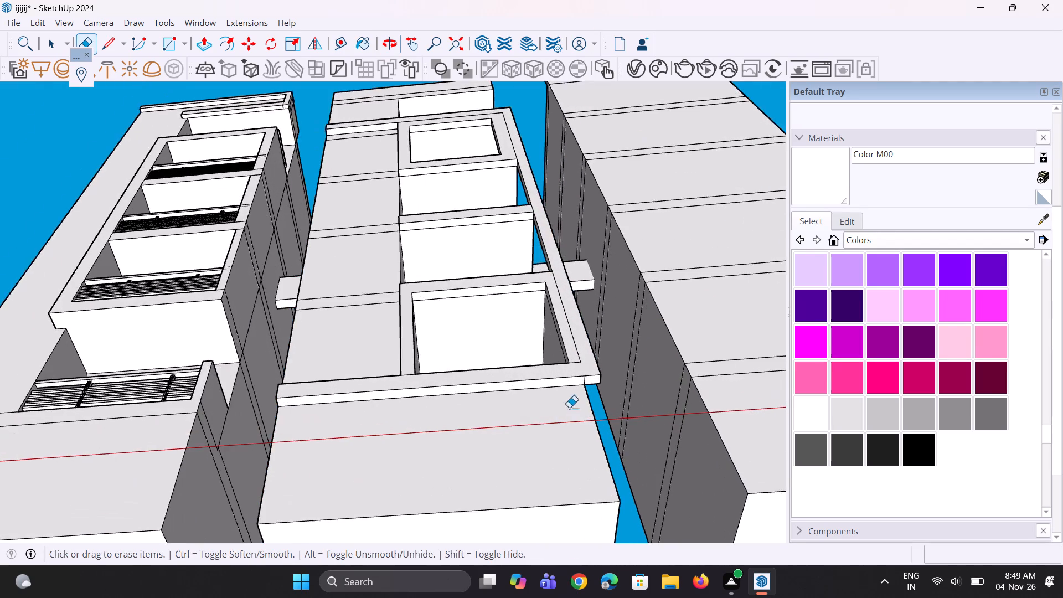
scroll(595, 389, up, 13)
drag(580, 388, 575, 386)
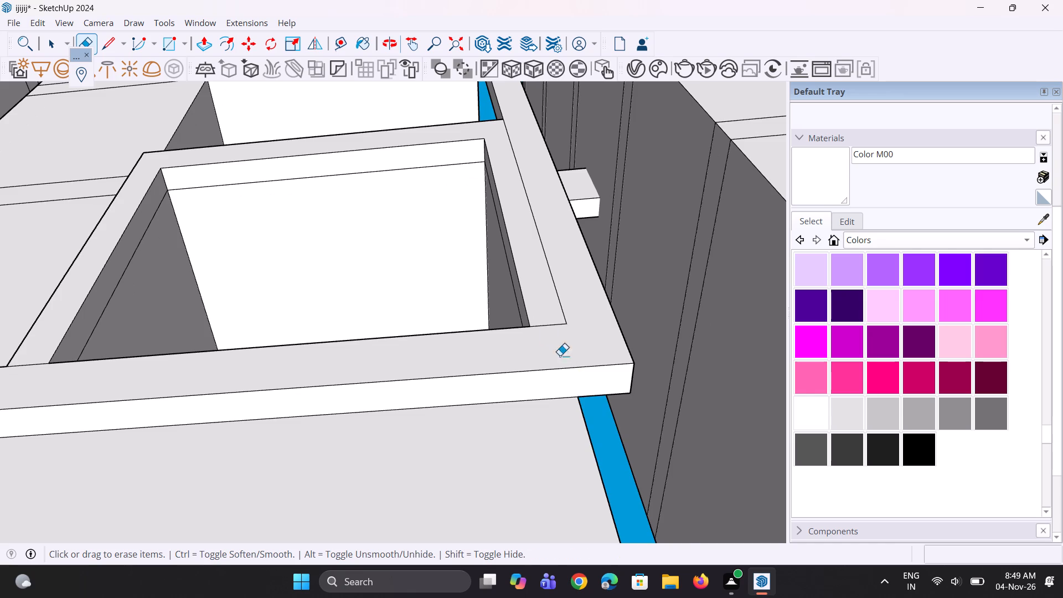
Pull the joined front face of the post and bands outward 11 1/4" beyond the balcony frames.
middle_drag(548, 337, 523, 481)
scroll(530, 470, down, 12)
middle_drag(535, 439, 521, 461)
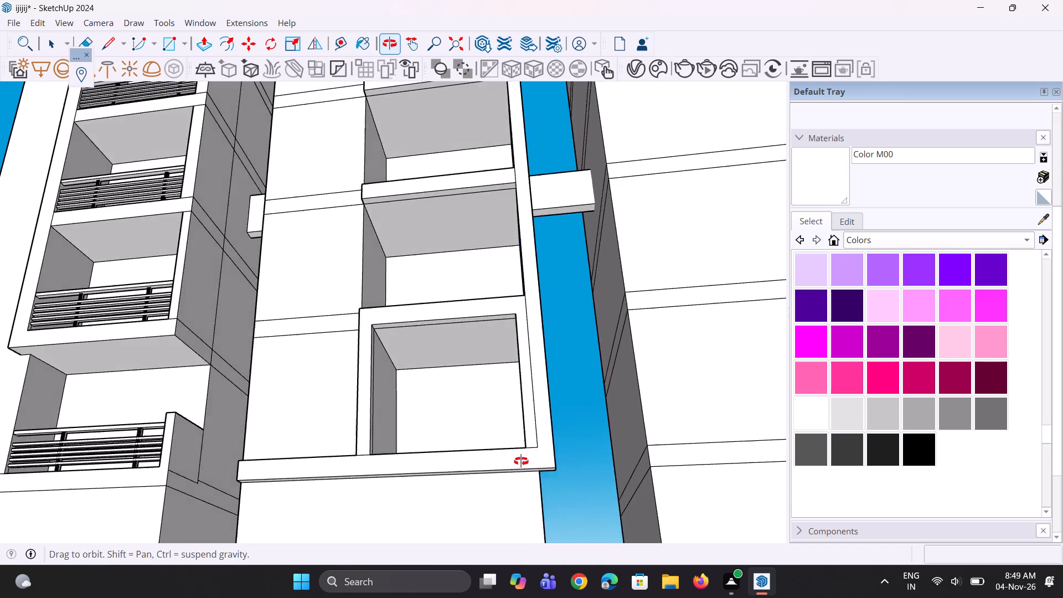
middle_drag(521, 461, 481, 553)
scroll(489, 526, up, 4)
key(p)
scroll(496, 514, up, 1)
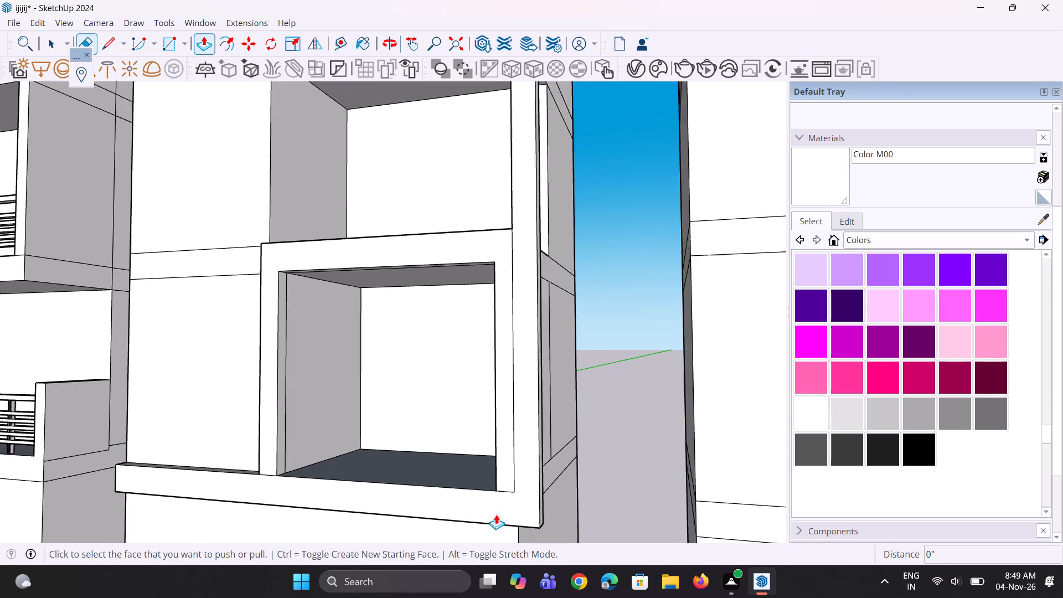
scroll(496, 514, up, 2)
click(503, 509)
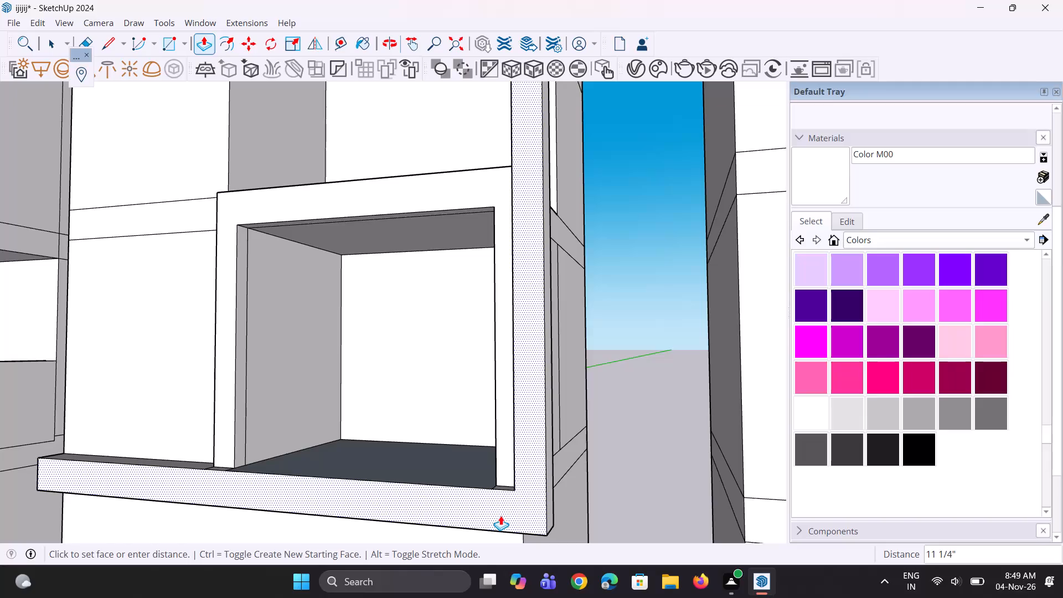
click(500, 515)
Erase the short leftover edges on the lower band's top surface at the feet of both lower frame uprights.
middle_drag(492, 491, 631, 491)
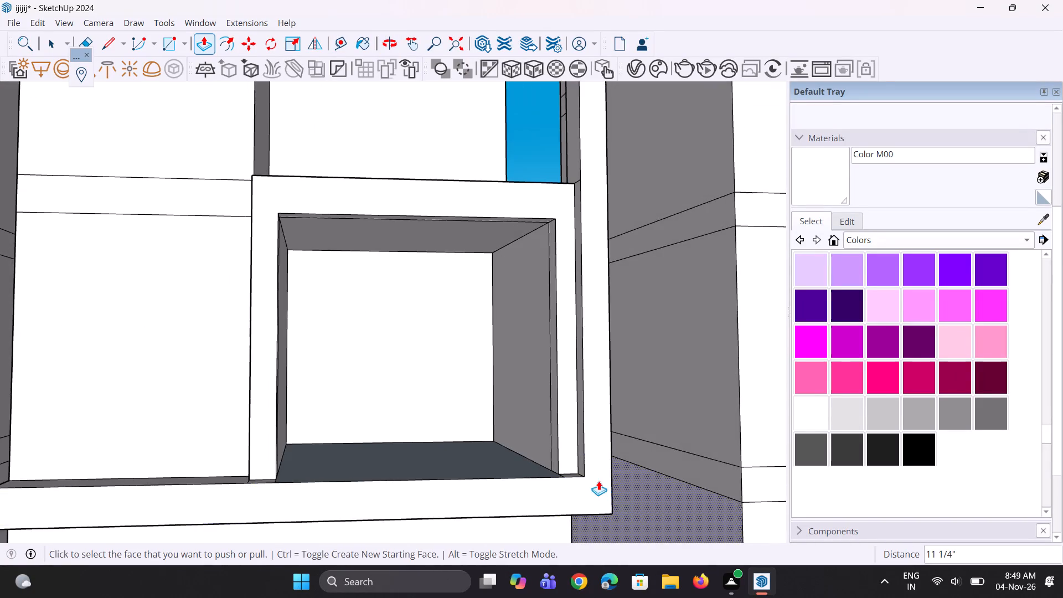
scroll(580, 476, up, 6)
middle_drag(549, 479, 533, 566)
key(e)
scroll(544, 532, up, 3)
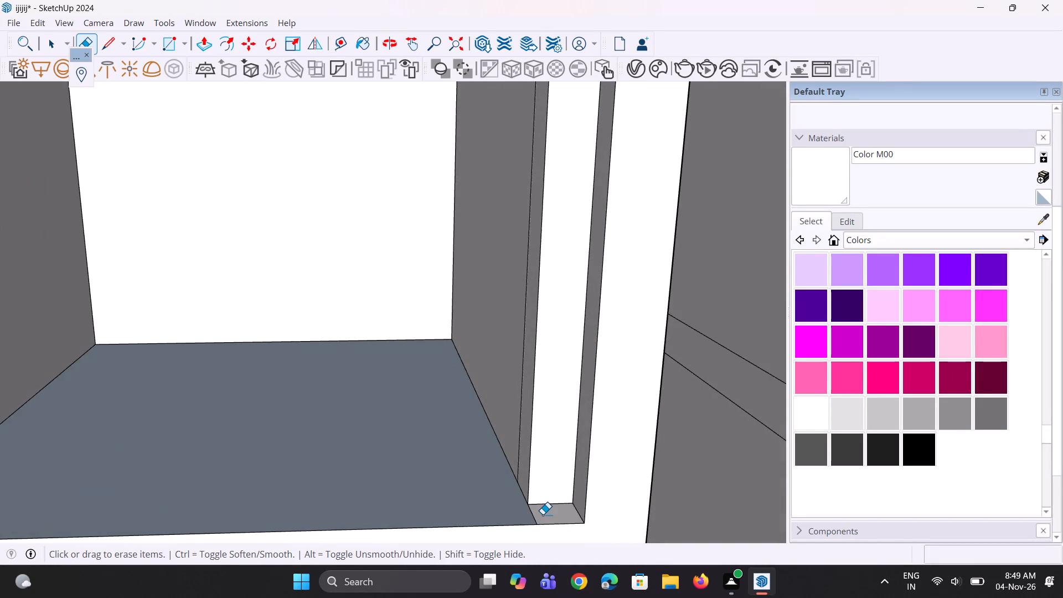
scroll(543, 514, up, 2)
drag(541, 514, 529, 519)
scroll(528, 519, down, 16)
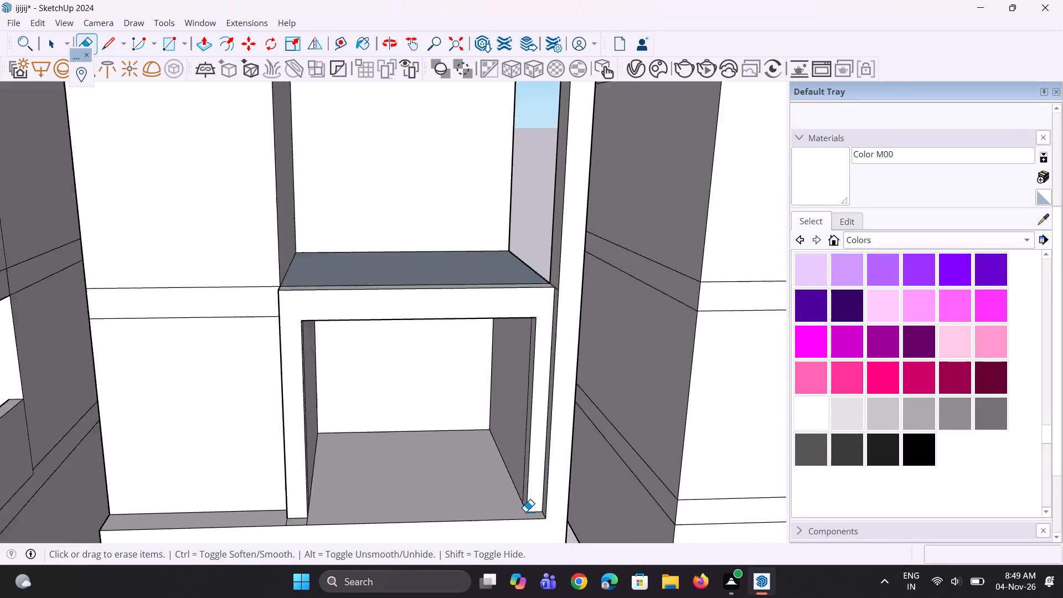
scroll(525, 512, down, 2)
scroll(333, 489, up, 10)
scroll(383, 468, down, 6)
scroll(401, 538, up, 6)
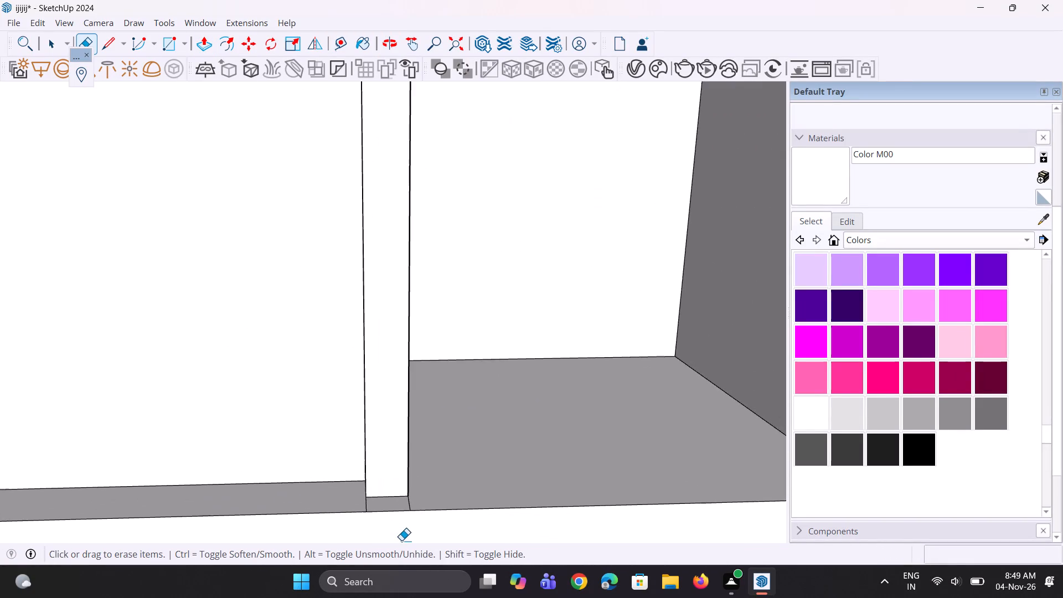
scroll(403, 527, up, 13)
drag(419, 504, 407, 508)
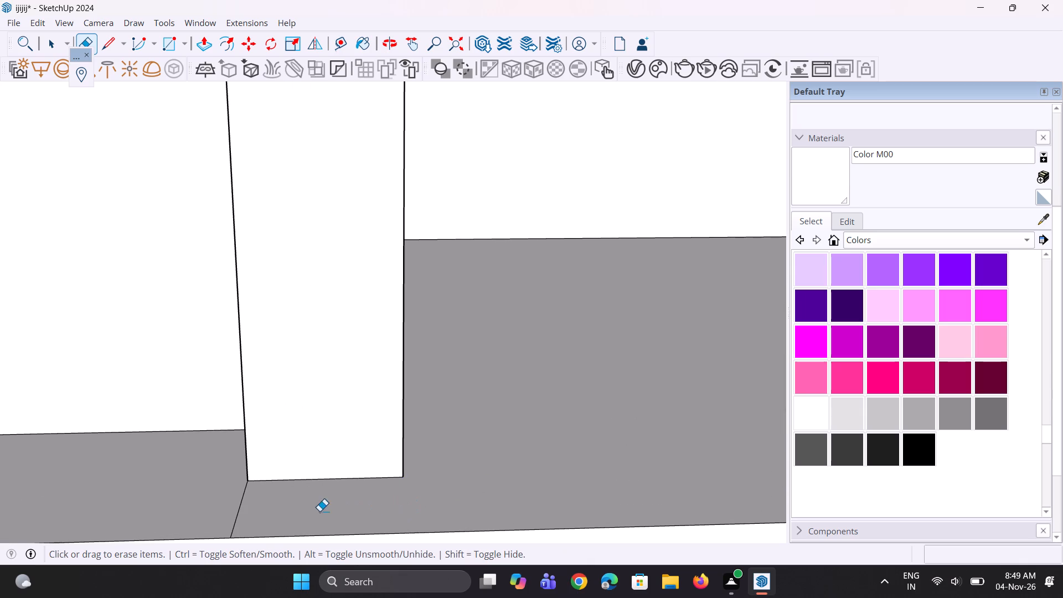
drag(250, 502, 223, 512)
scroll(218, 496, down, 18)
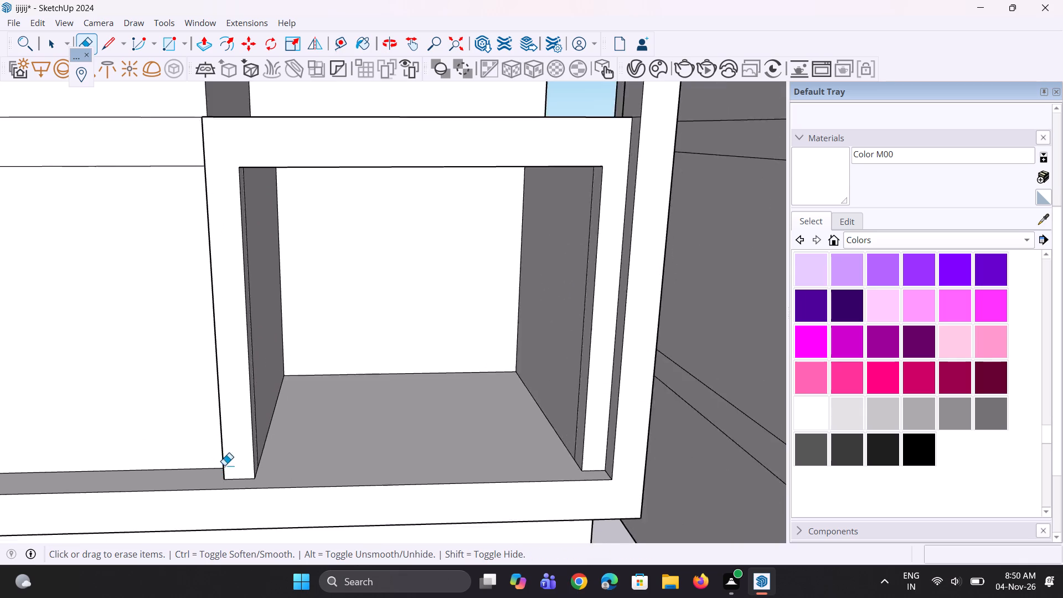
scroll(224, 465, down, 6)
Erase the seam edges on the post's inner side beside the lower frame's top corner and the floor band above.
middle_drag(327, 388, 502, 431)
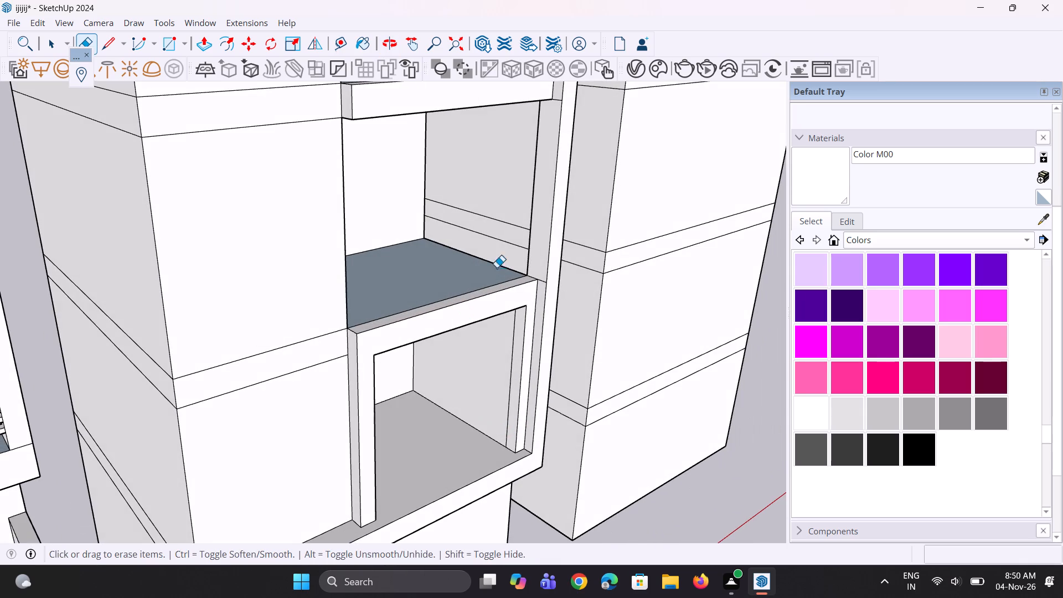
scroll(509, 248, up, 4)
scroll(531, 316, up, 7)
drag(602, 293, 596, 331)
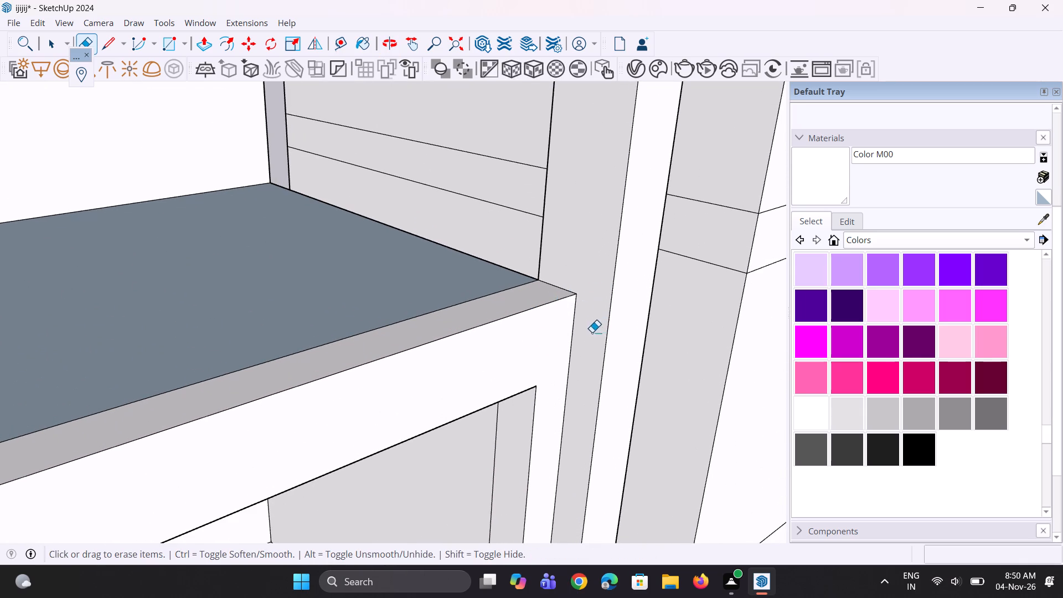
scroll(415, 404, down, 18)
scroll(451, 200, up, 10)
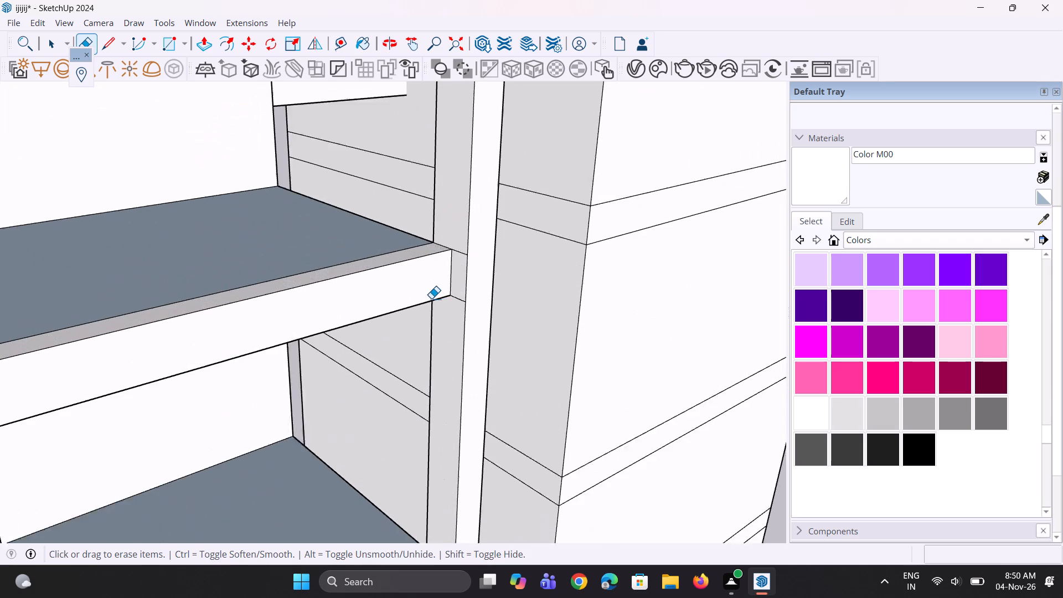
scroll(436, 297, up, 8)
drag(493, 287, 495, 327)
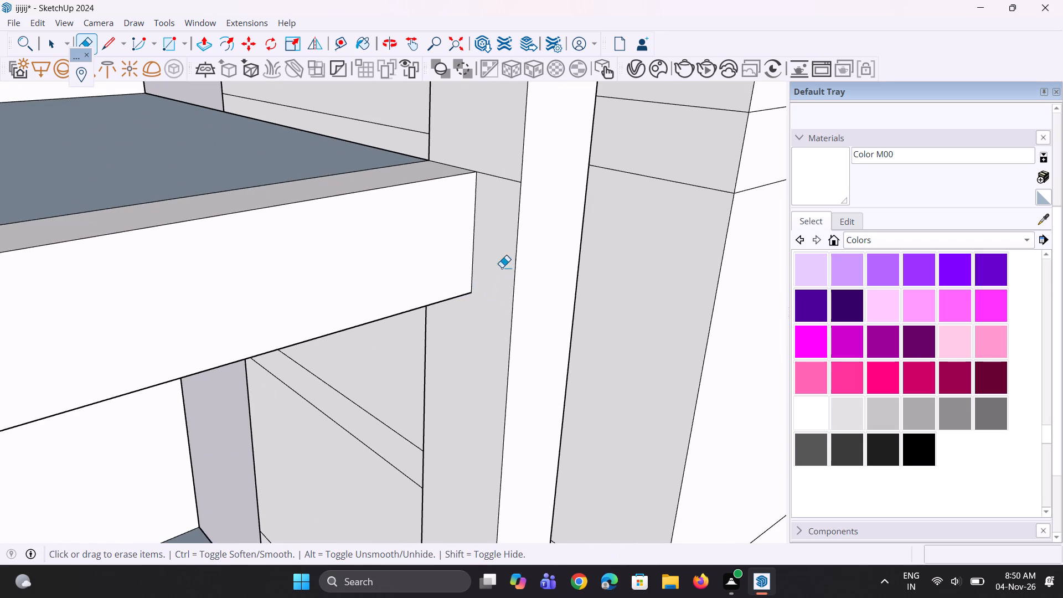
drag(519, 164, 508, 185)
scroll(479, 346, down, 5)
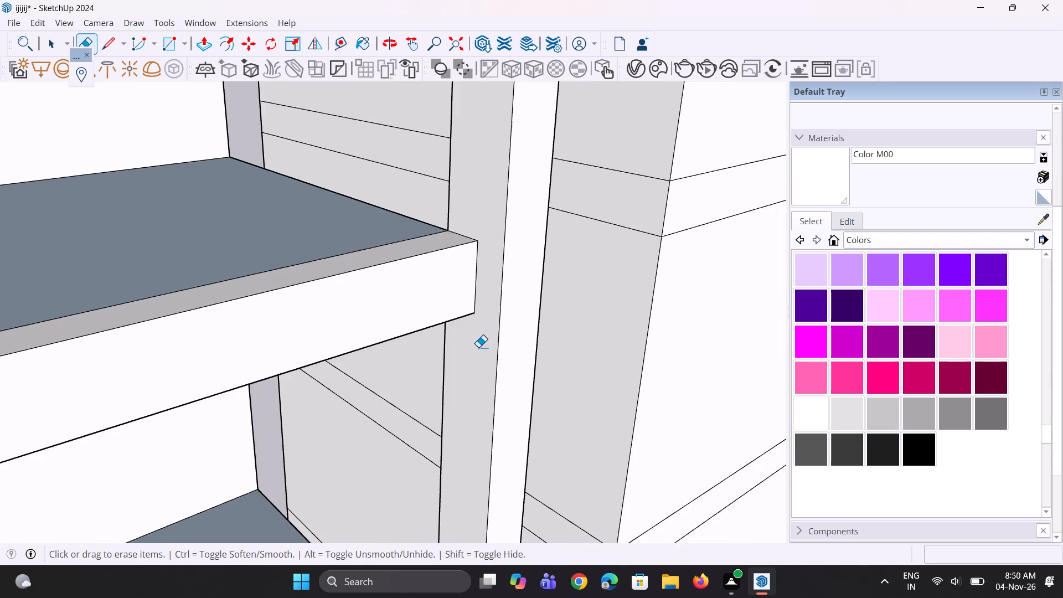
Erase the seam edge on the post's inner side beside the upper frame's lower corner.
scroll(478, 347, down, 18)
scroll(494, 210, up, 9)
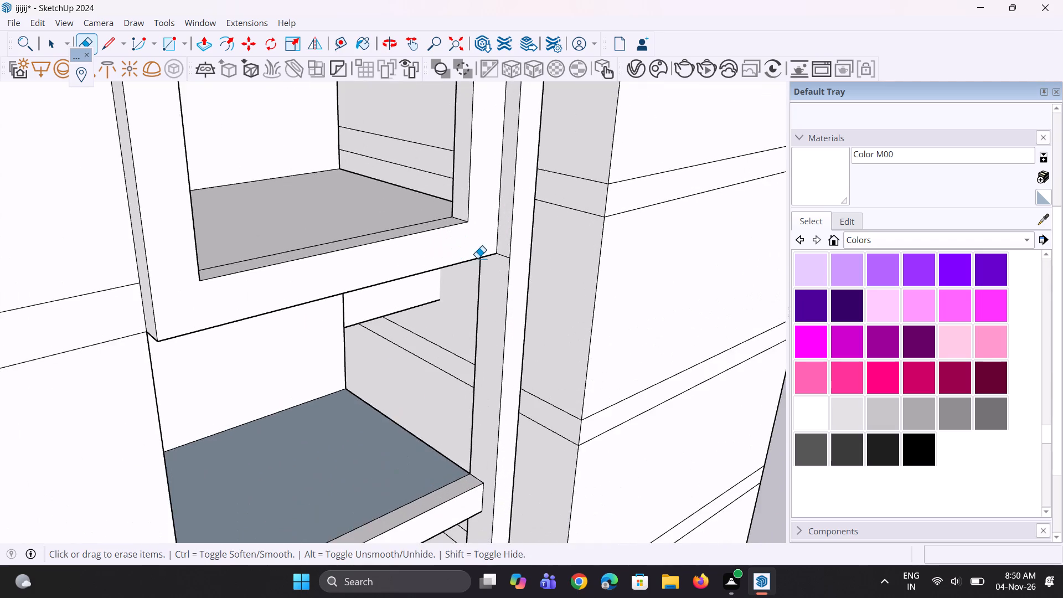
scroll(477, 258, up, 9)
drag(517, 251, 510, 281)
Examine the finished surround and the overall facades of the three towers.
scroll(498, 392, down, 7)
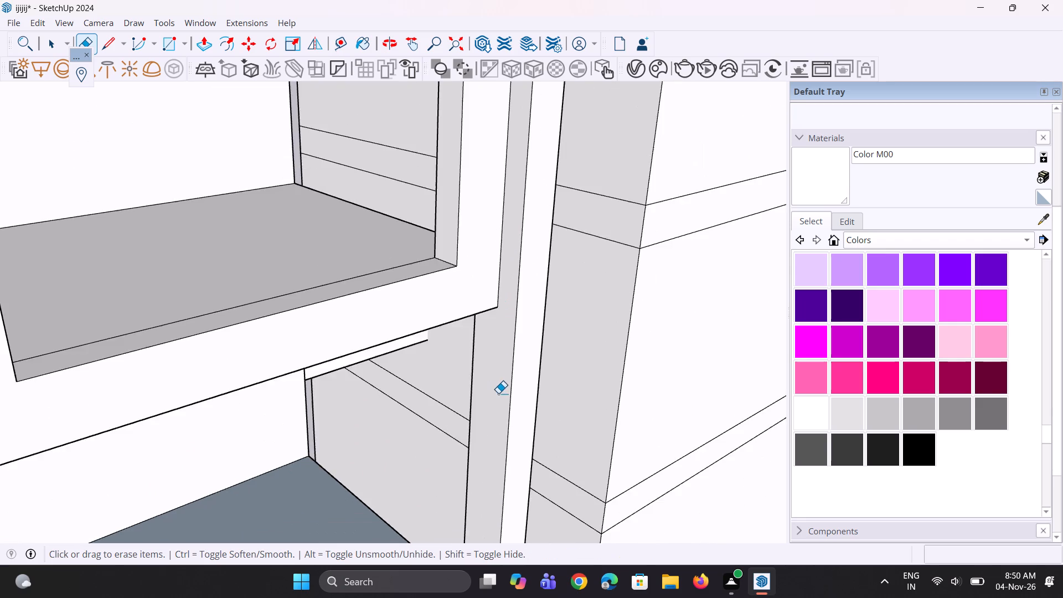
scroll(498, 393, down, 10)
scroll(538, 191, up, 6)
middle_drag(493, 274, 439, 188)
scroll(443, 192, down, 4)
middle_drag(209, 386, 311, 285)
scroll(306, 287, down, 10)
scroll(306, 395, up, 4)
scroll(274, 367, down, 2)
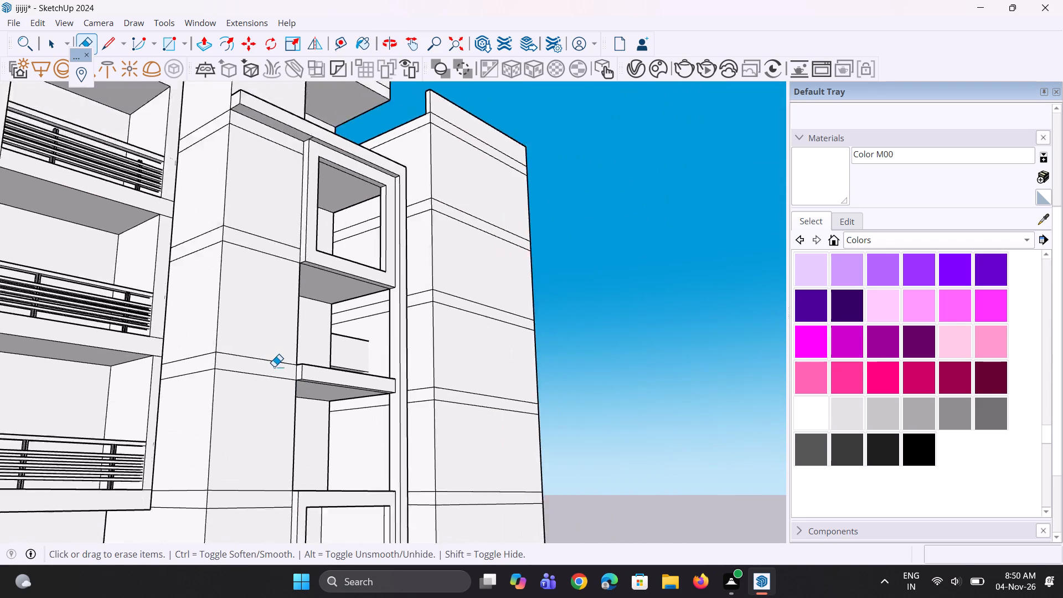
scroll(274, 367, down, 7)
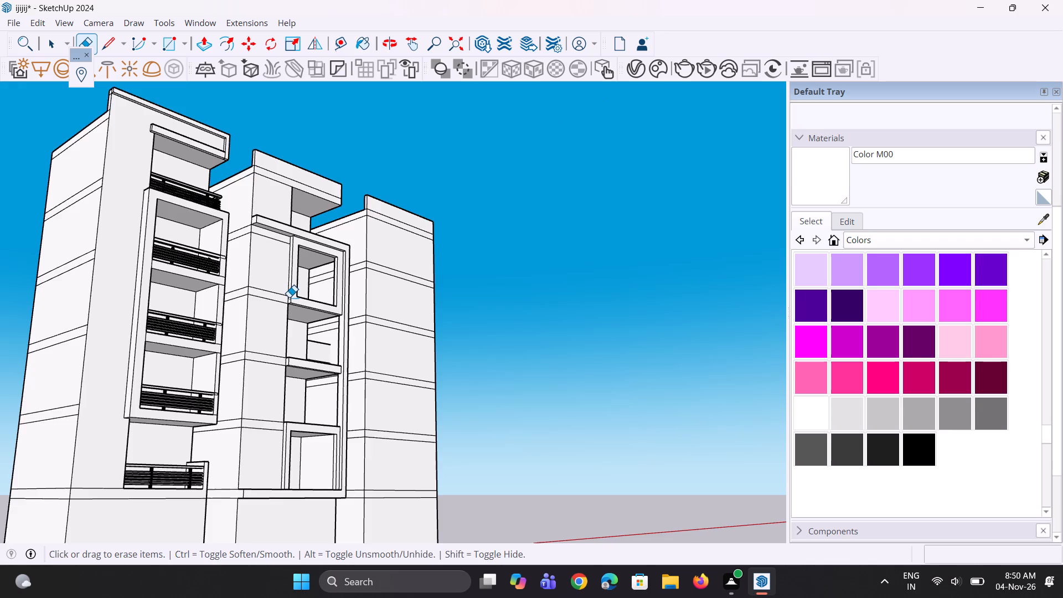
scroll(289, 297, down, 2)
middle_drag(287, 297, 245, 331)
scroll(250, 324, down, 1)
scroll(262, 293, up, 3)
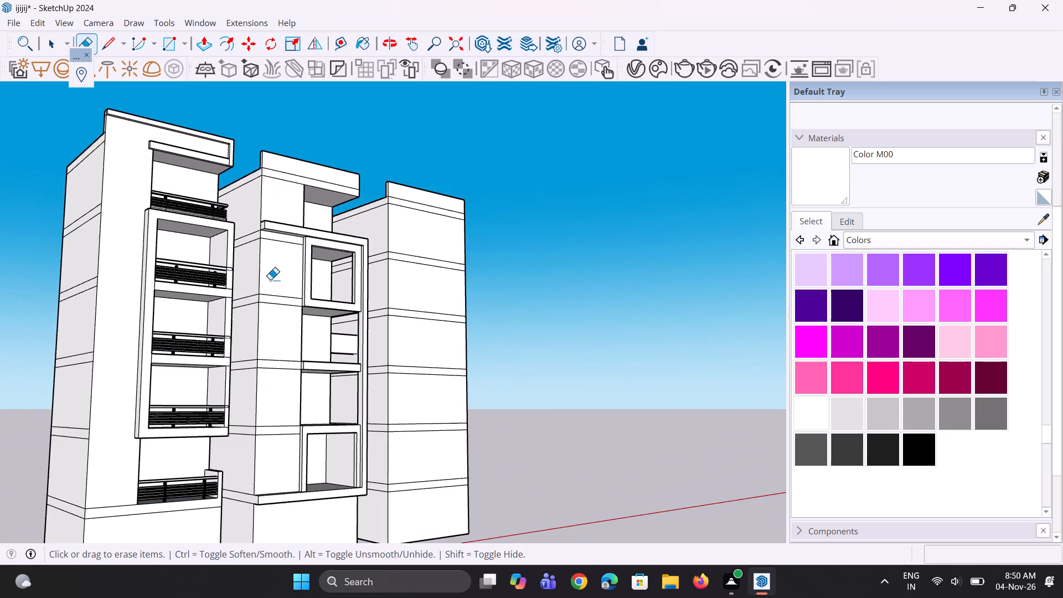
Erase the horizontal line just beneath the top band on the middle tower's blank front wall.
scroll(281, 290, up, 3)
key(e)
scroll(293, 255, up, 5)
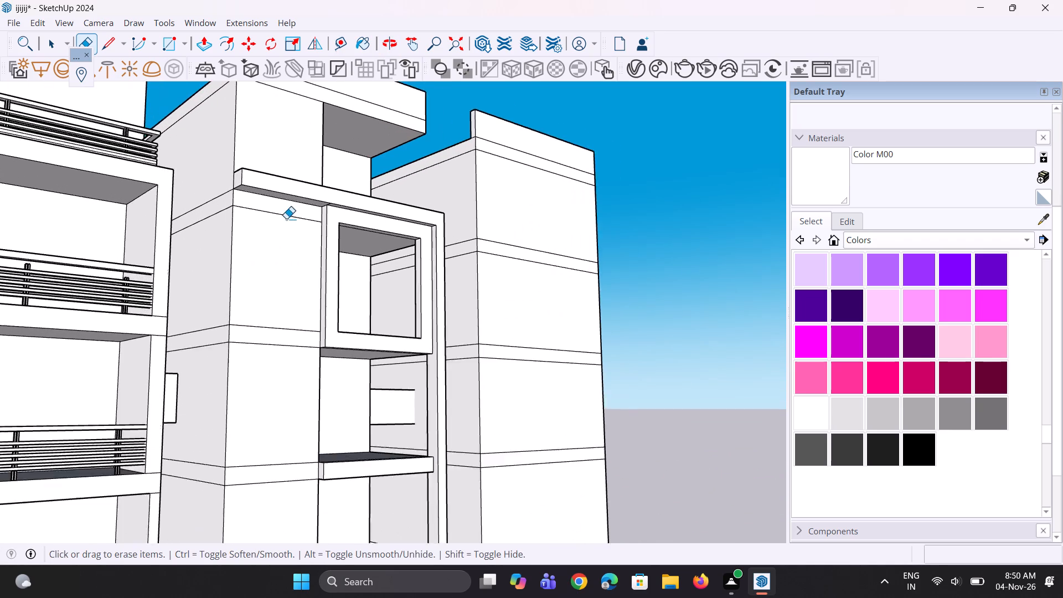
click(291, 214)
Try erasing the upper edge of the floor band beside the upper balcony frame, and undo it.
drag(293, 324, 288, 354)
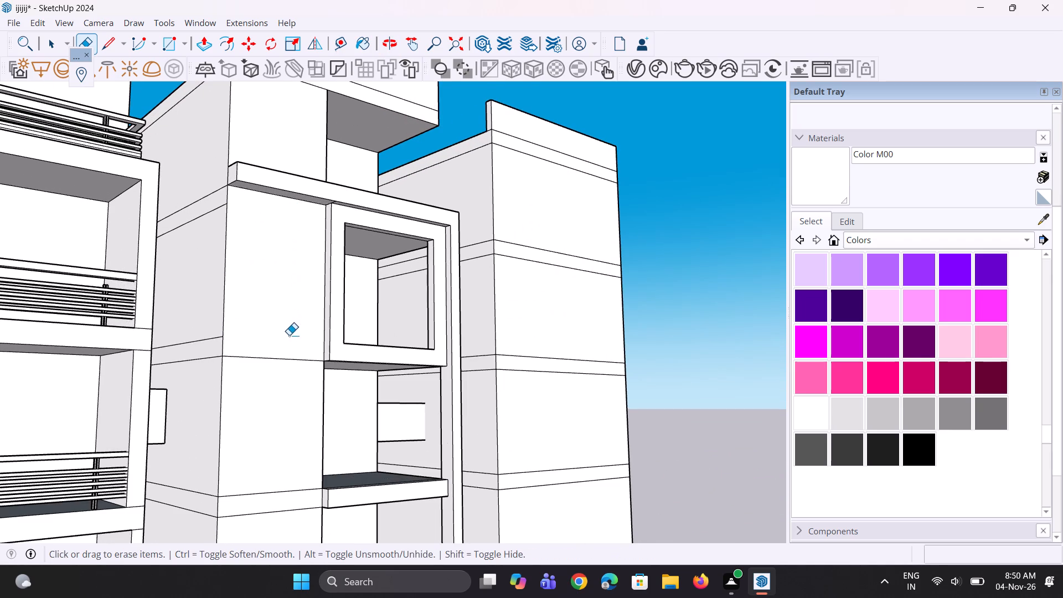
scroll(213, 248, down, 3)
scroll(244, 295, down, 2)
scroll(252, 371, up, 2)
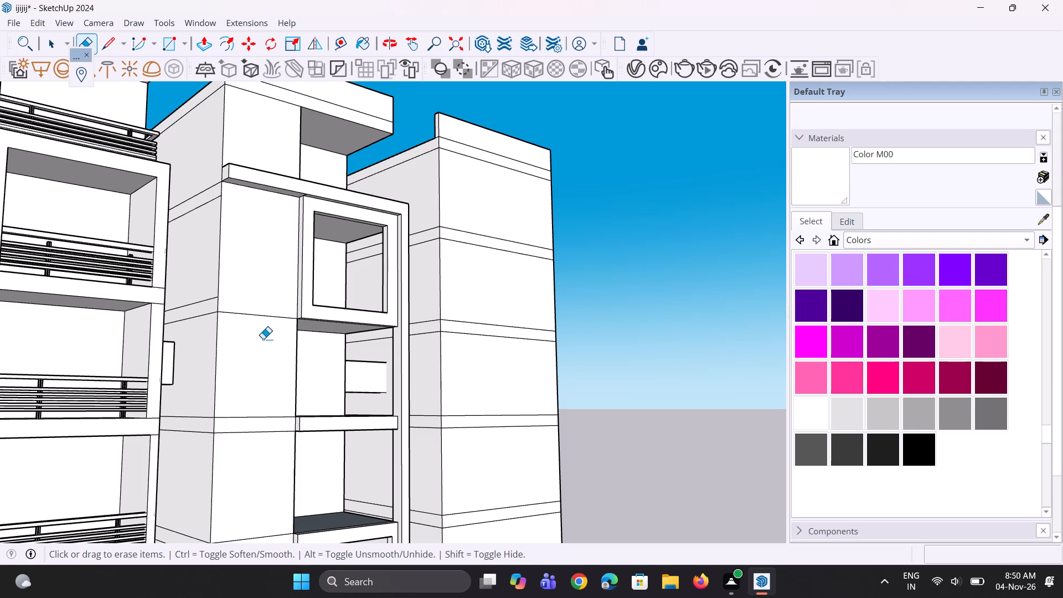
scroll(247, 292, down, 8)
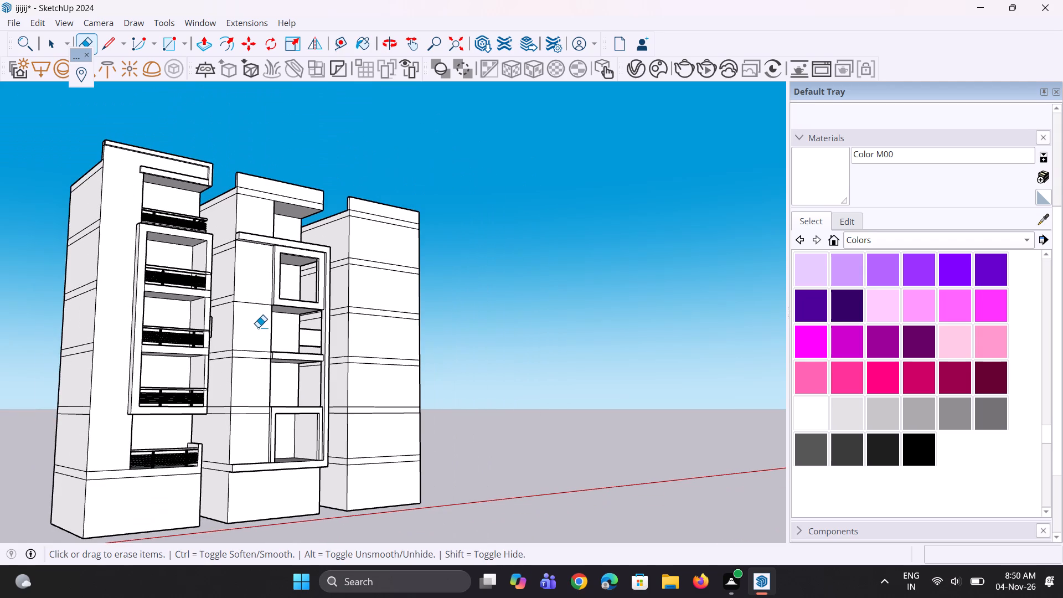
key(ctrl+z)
Erase both edges of the floor band across the middle tower's blank wall, level with the open balconies' middle slab.
scroll(257, 315, up, 2)
drag(254, 349, 254, 372)
click(254, 372)
scroll(242, 308, down, 3)
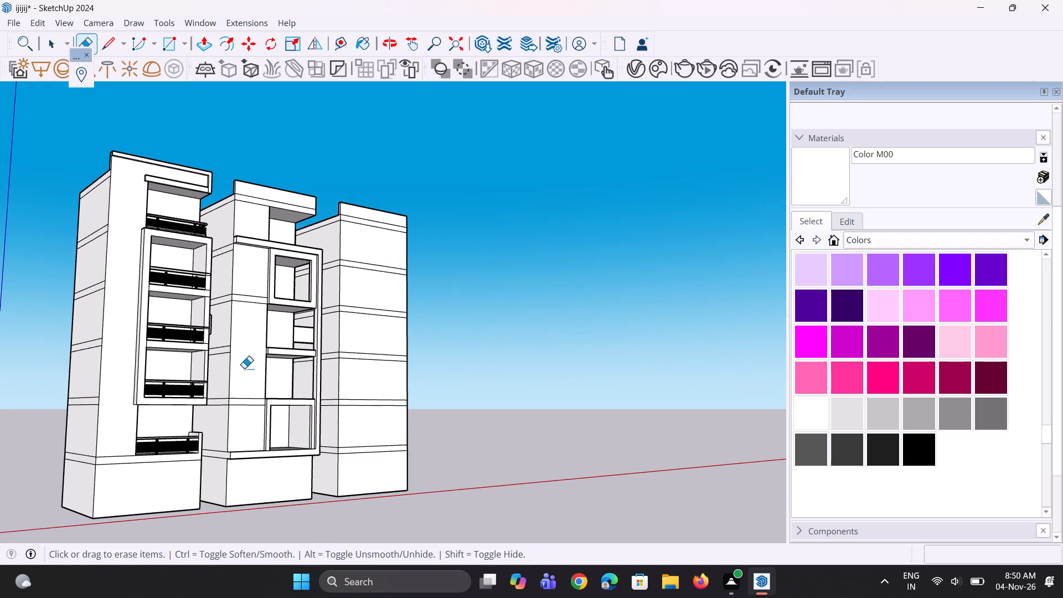
Copy the blank wall's vertical edges beside the two open balconies 1' 9 3/8" into the wall, away from the balconies.
middle_drag(244, 368, 256, 386)
scroll(257, 375, down, 1)
scroll(251, 313, up, 1)
middle_drag(249, 313, 242, 316)
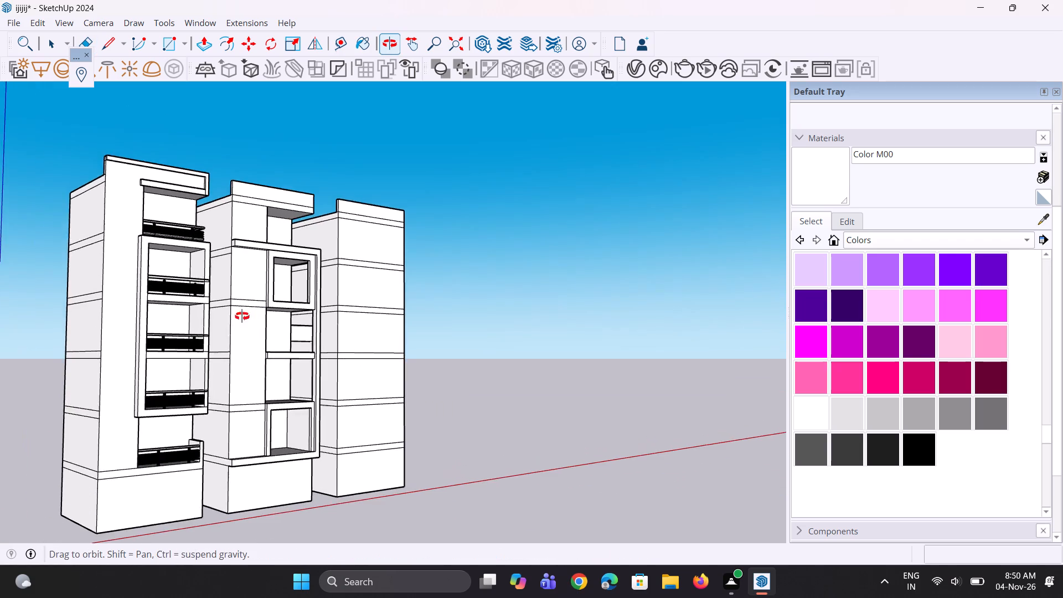
middle_drag(242, 316, 116, 340)
key(space)
scroll(333, 338, up, 3)
key(space)
key(space)
scroll(290, 352, up, 5)
key(space)
key(space)
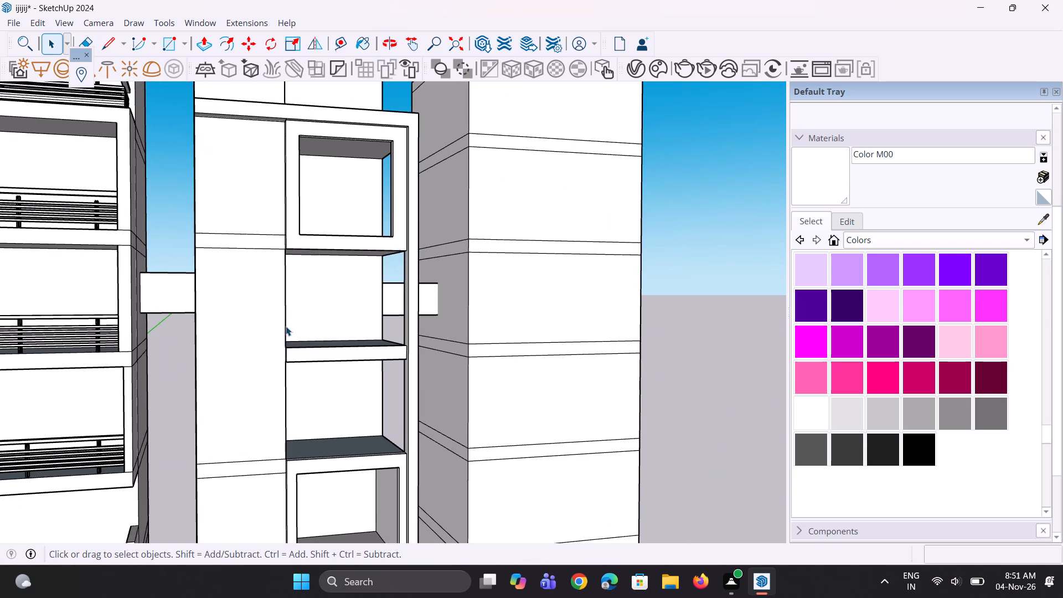
click(286, 325)
scroll(290, 386, up, 9)
middle_drag(284, 348, 317, 339)
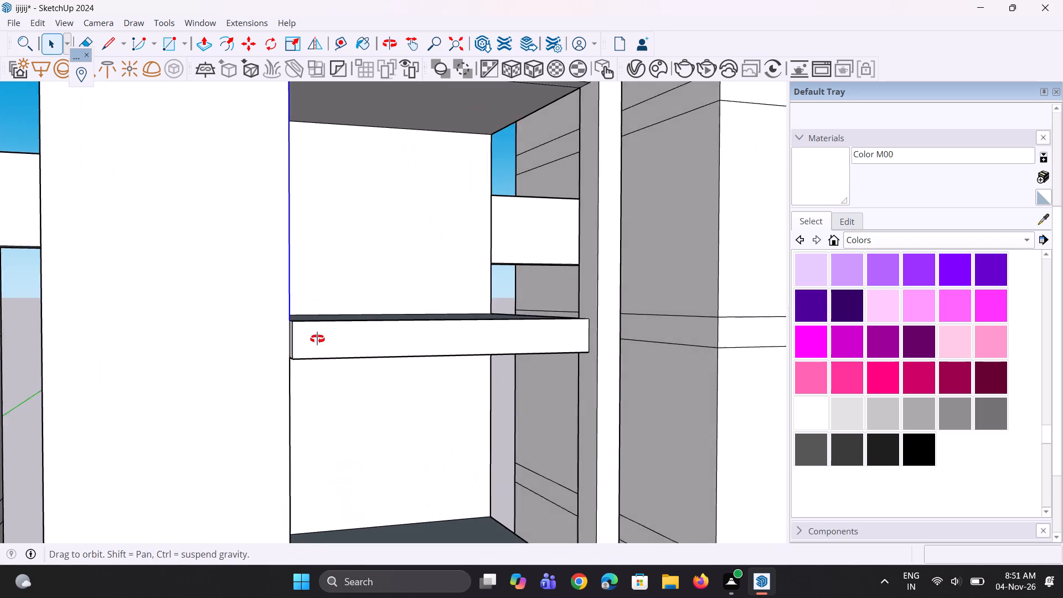
middle_drag(317, 339, 321, 337)
scroll(321, 337, up, 4)
ctrl+click(326, 331)
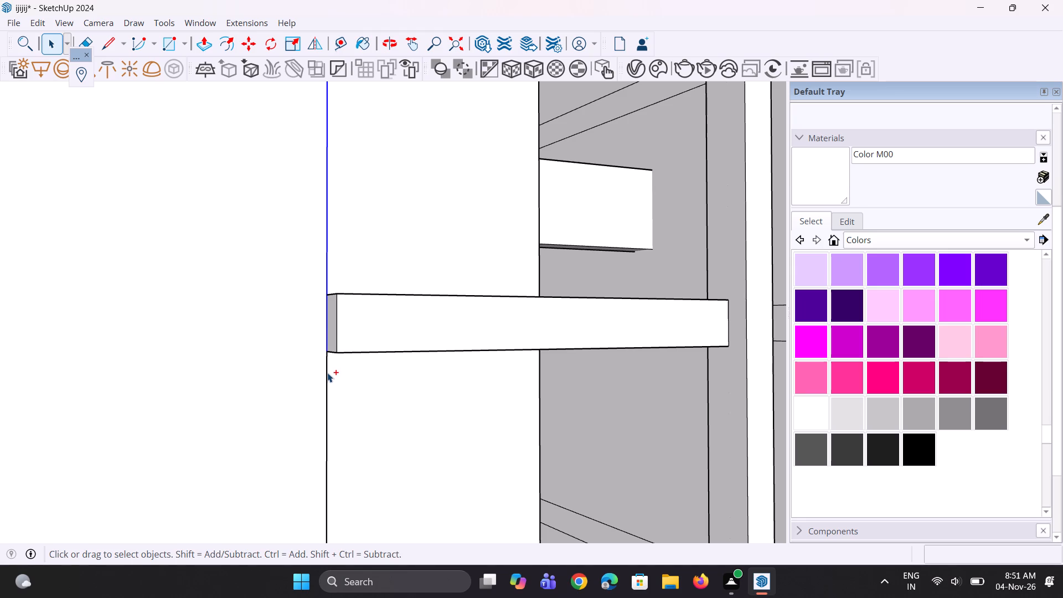
ctrl+click(327, 372)
scroll(310, 328, down, 9)
middle_drag(310, 327, 306, 377)
drag(302, 370, 306, 377)
scroll(307, 378, down, 4)
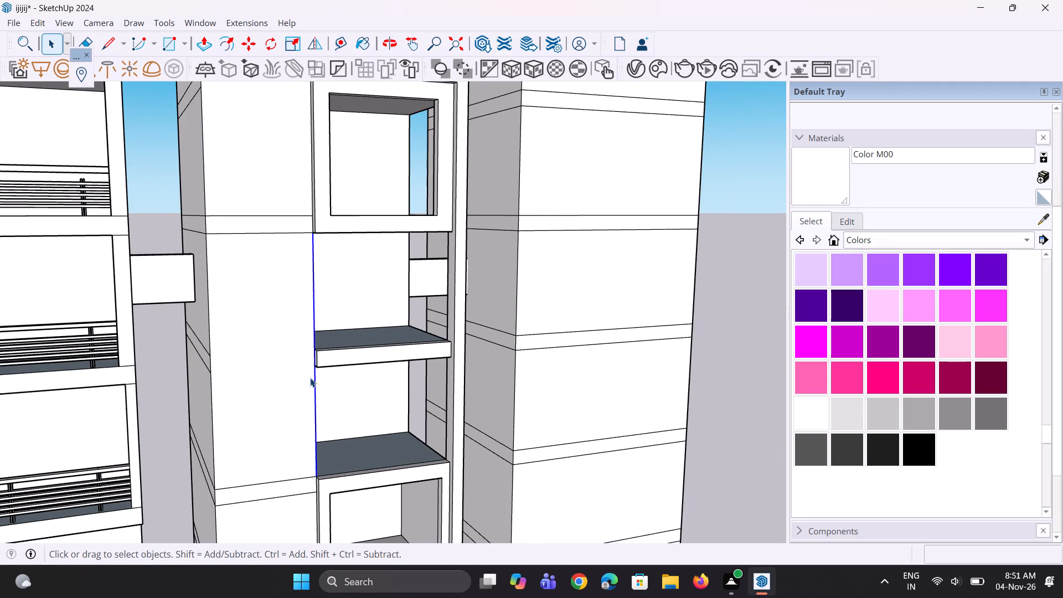
scroll(310, 375, up, 1)
key(m)
scroll(322, 453, up, 3)
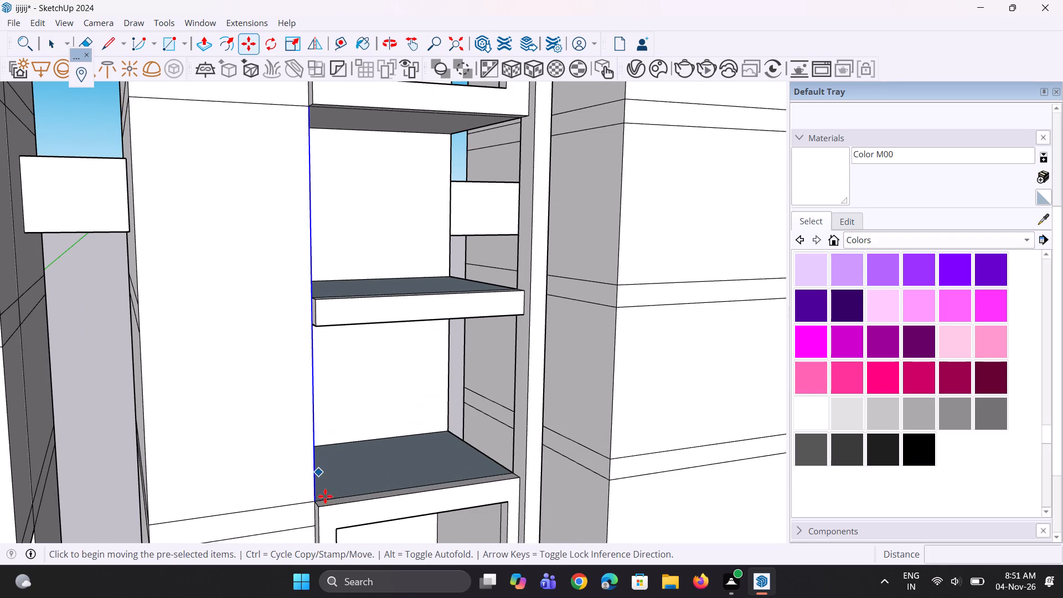
click(307, 502)
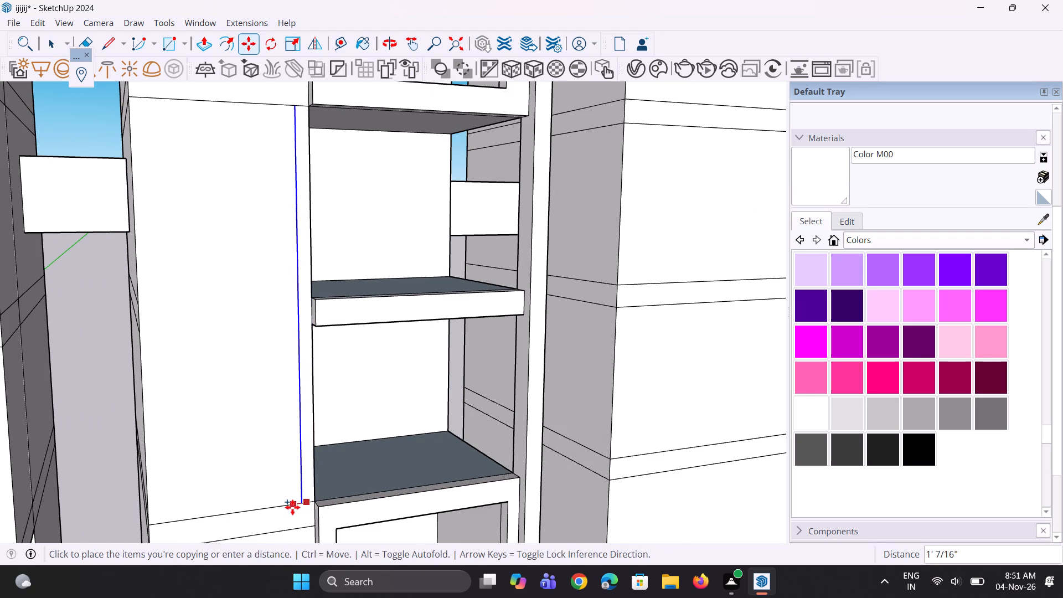
click(285, 509)
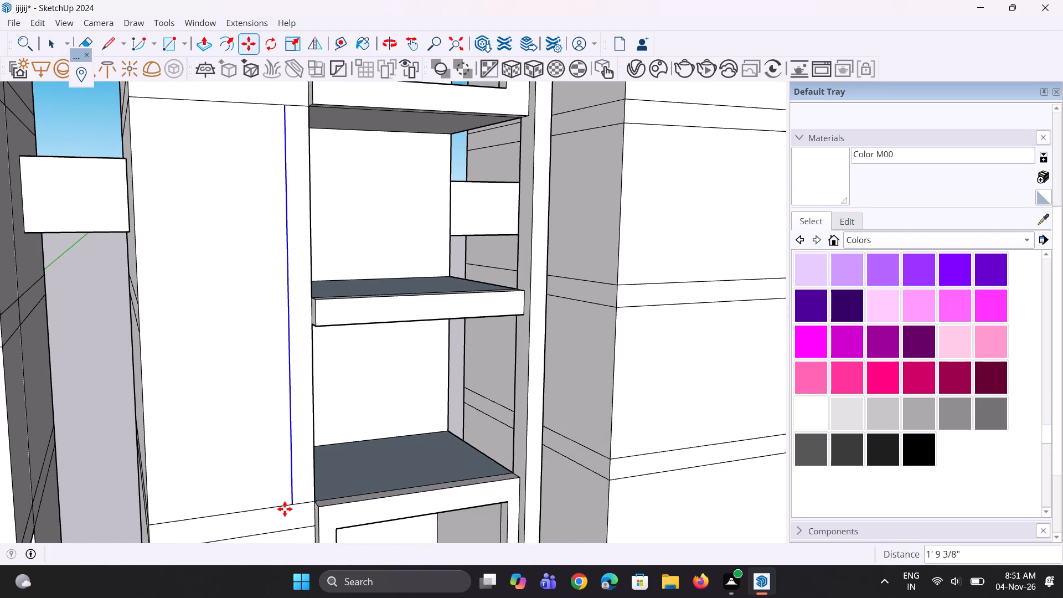
Copy the new vertical line about 5' 3 1/4" farther across the blank wall, away from the balconies.
scroll(301, 434, down, 4)
key(space)
key(space)
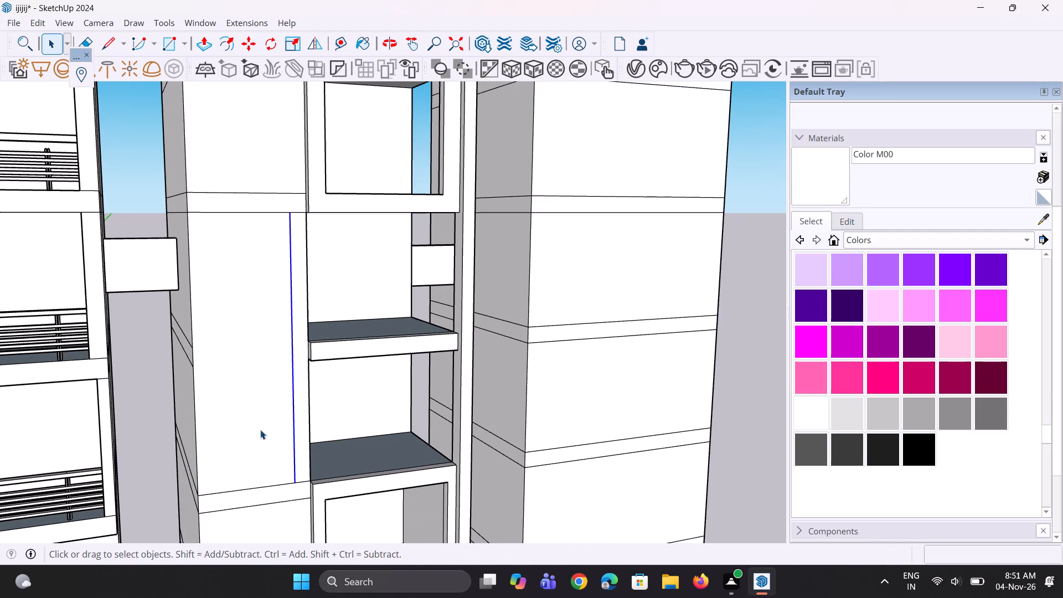
key(m)
scroll(311, 477, up, 2)
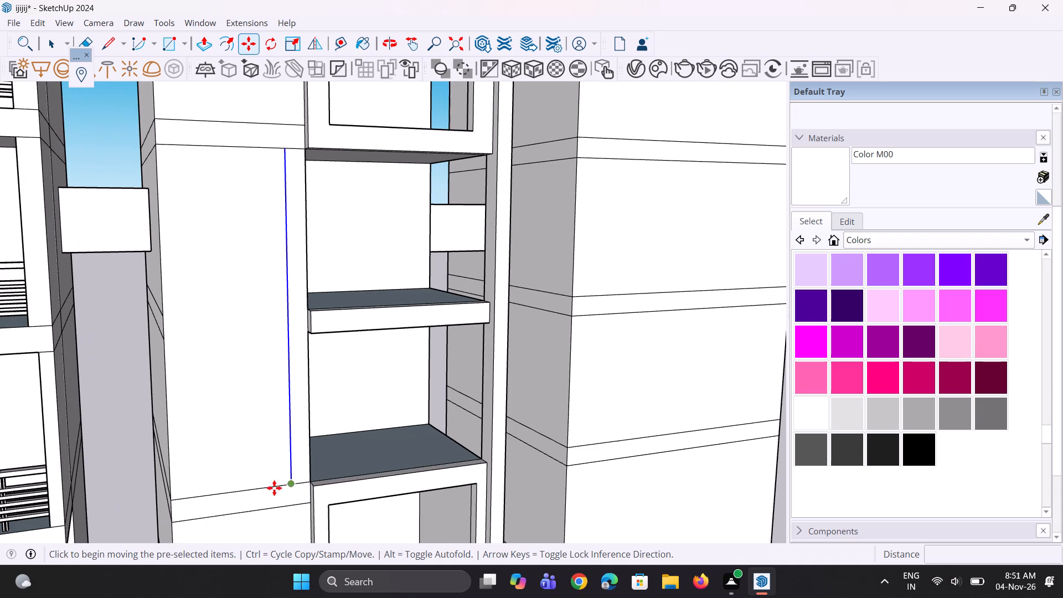
click(290, 485)
click(228, 494)
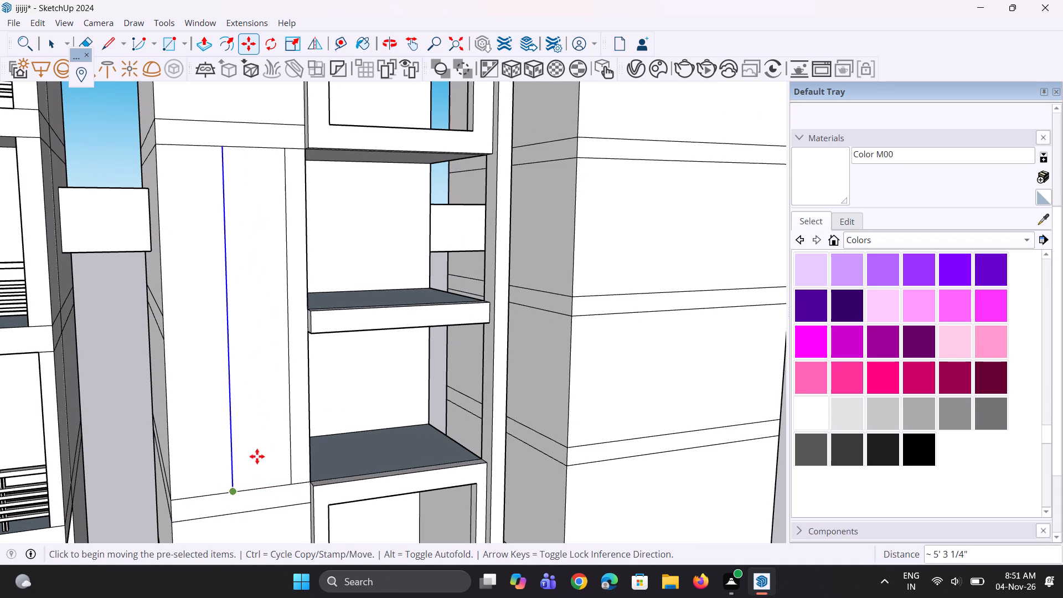
scroll(262, 448, down, 5)
key(space)
key(space)
scroll(217, 398, down, 5)
key(space)
click(615, 386)
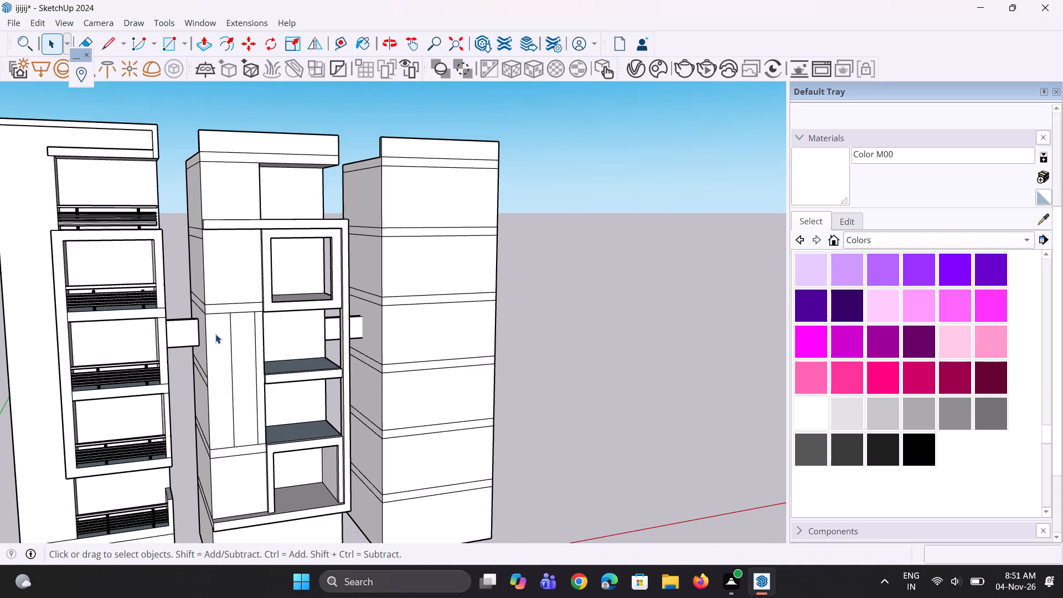
Erase the short band edges at the top and bottom of the narrow wall strip beside the open balconies.
scroll(215, 332, up, 6)
scroll(257, 303, up, 4)
scroll(234, 299, down, 2)
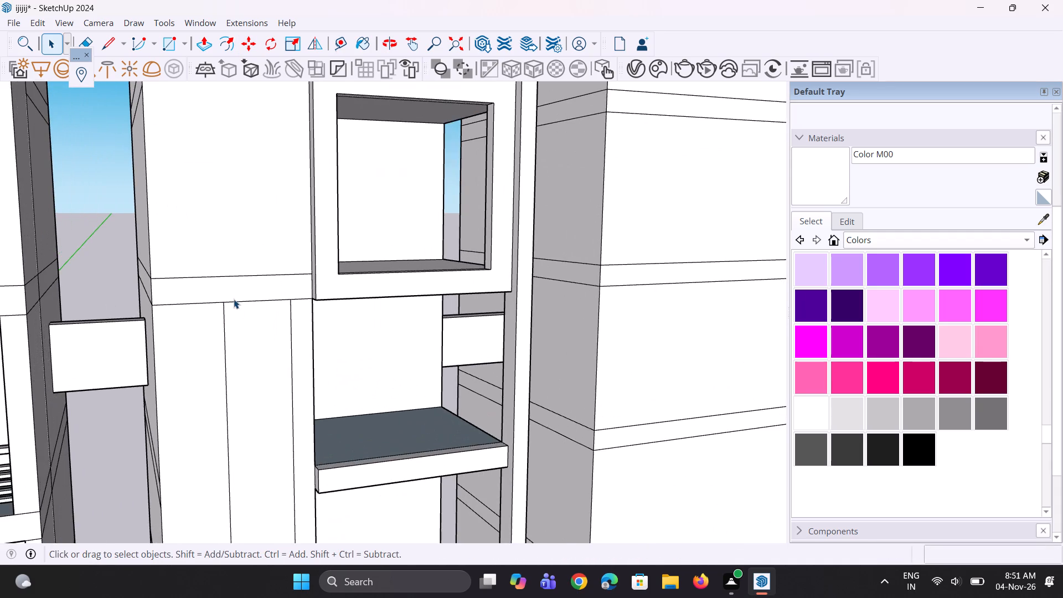
scroll(234, 299, down, 1)
key(e)
scroll(276, 294, up, 3)
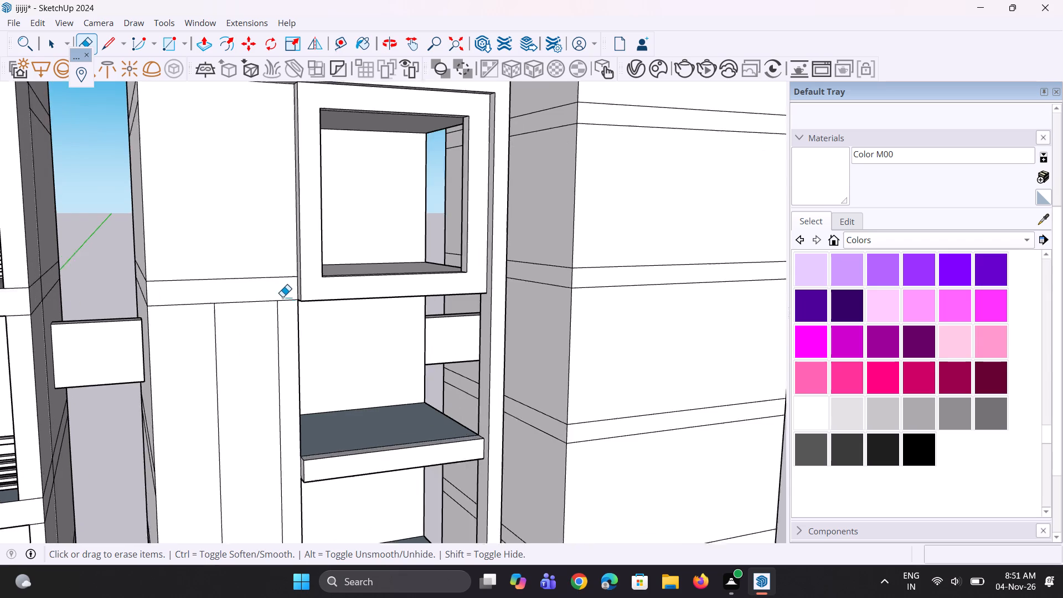
click(289, 301)
scroll(272, 284, down, 8)
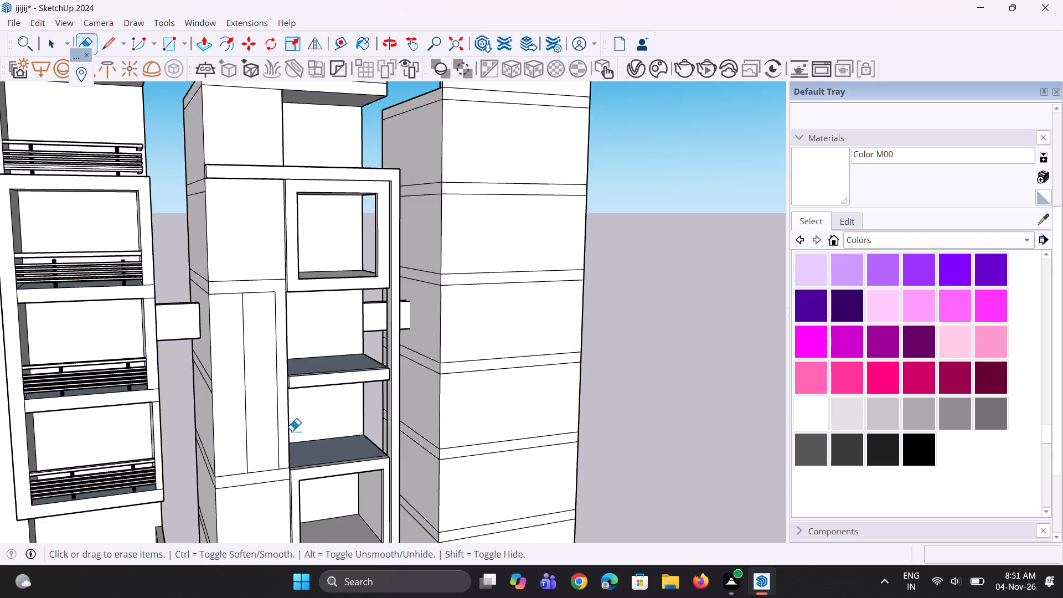
scroll(291, 436, up, 3)
scroll(274, 501, up, 6)
drag(286, 460, 287, 466)
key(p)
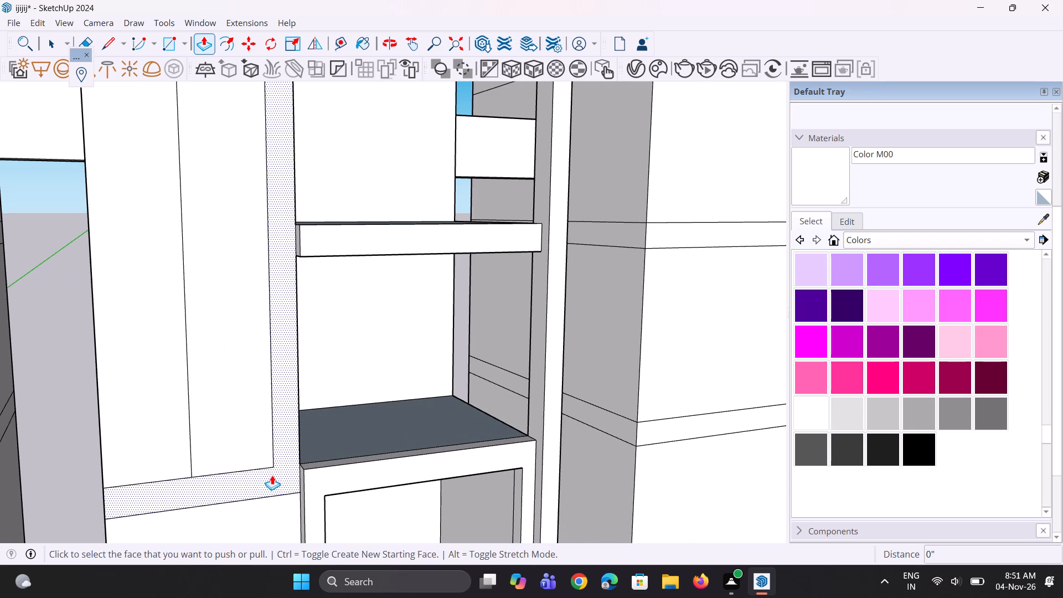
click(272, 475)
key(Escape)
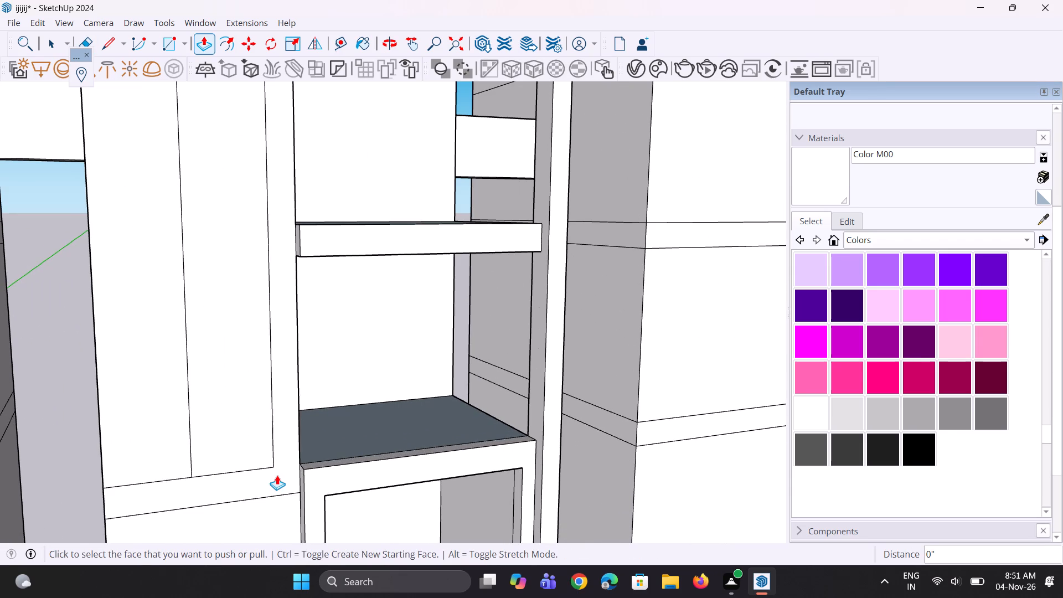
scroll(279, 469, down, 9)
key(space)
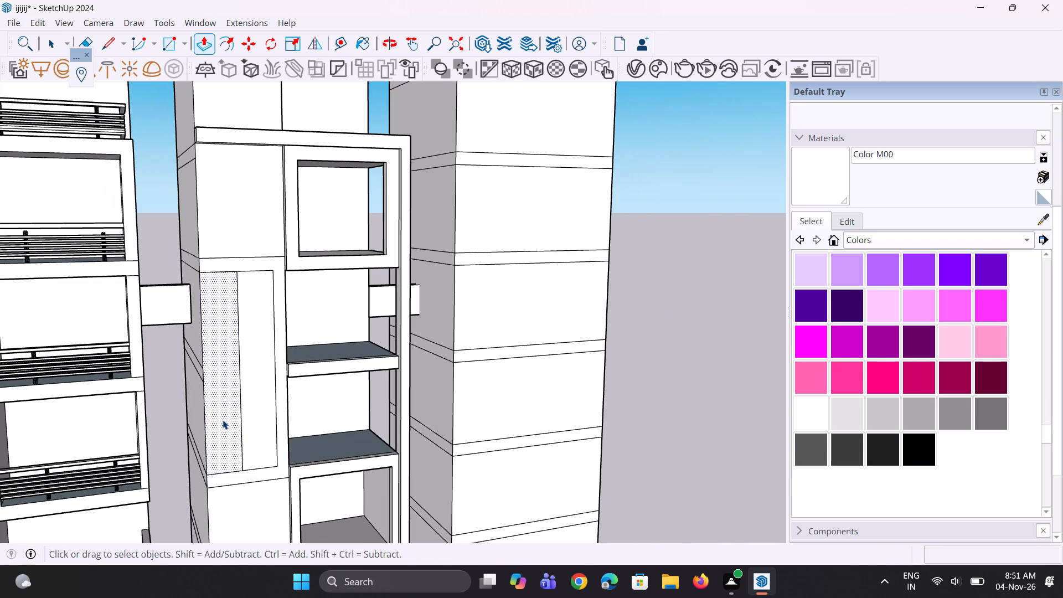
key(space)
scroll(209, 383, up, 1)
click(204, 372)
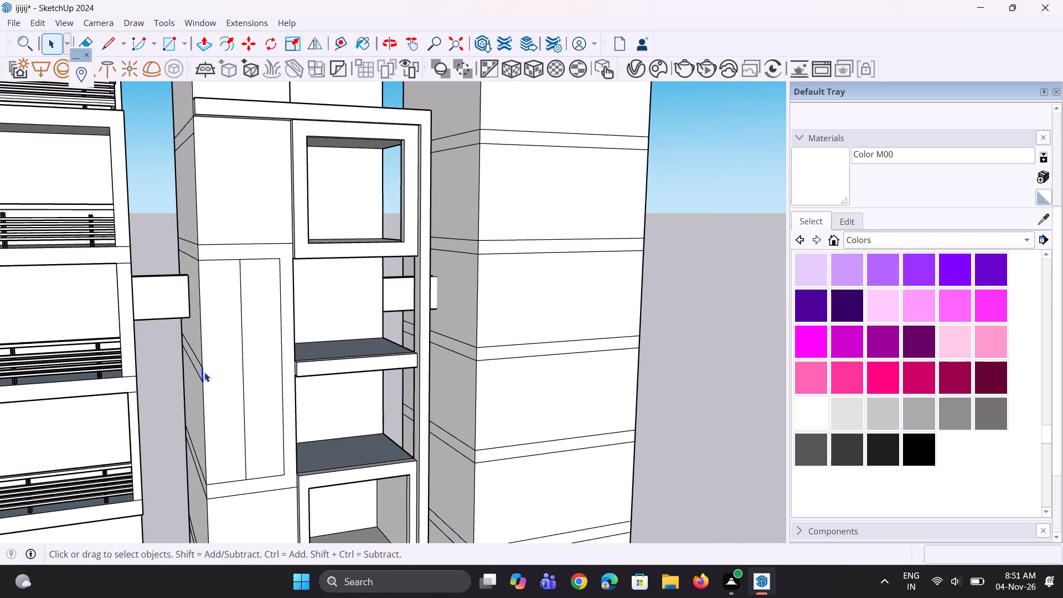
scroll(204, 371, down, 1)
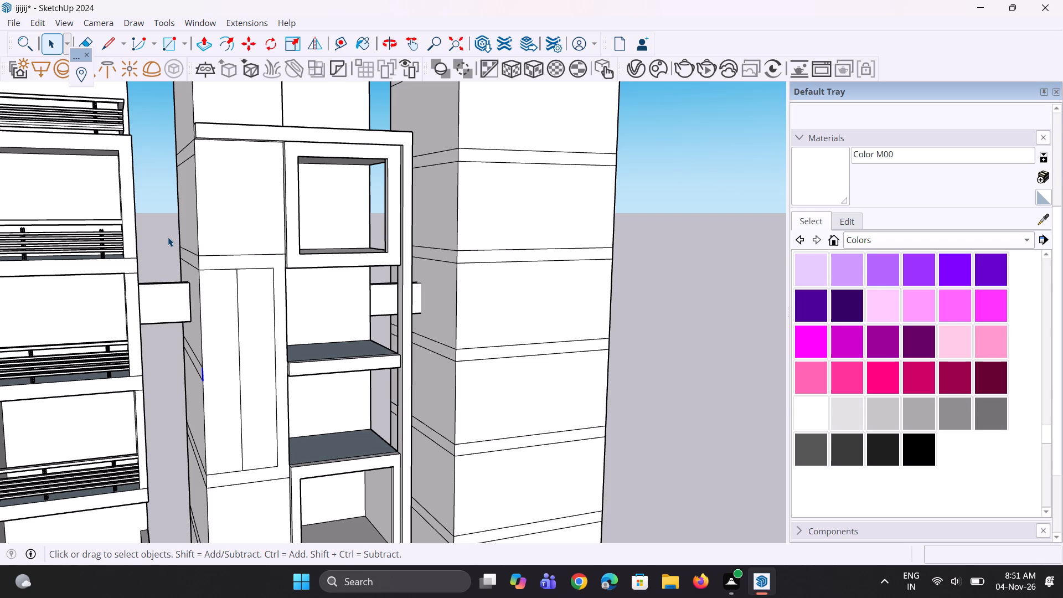
Erase the band edges above and below the wall area between the outer vertical line and the tower's far corner.
key(e)
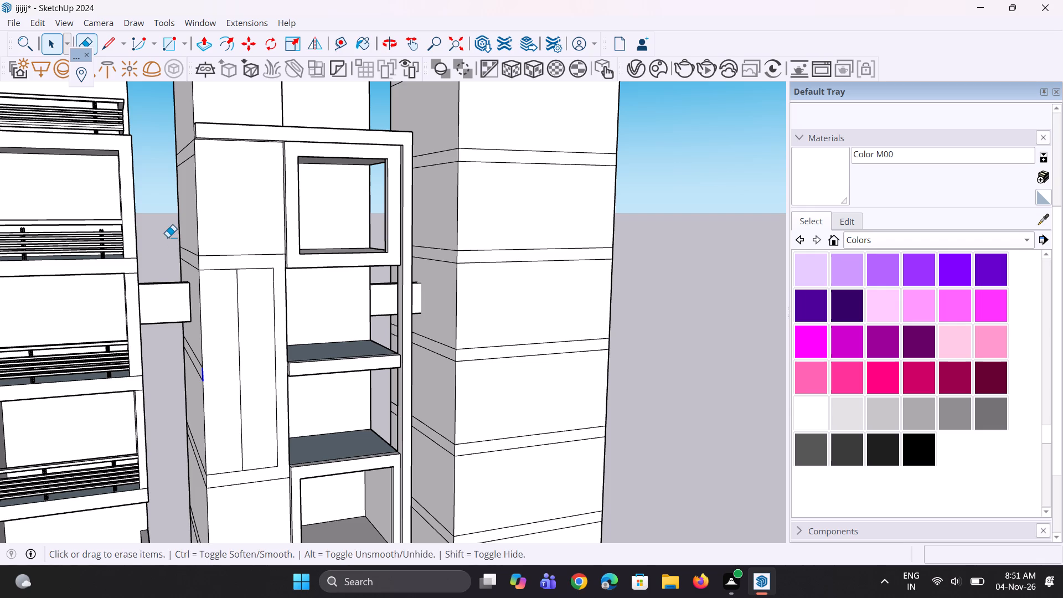
click(218, 269)
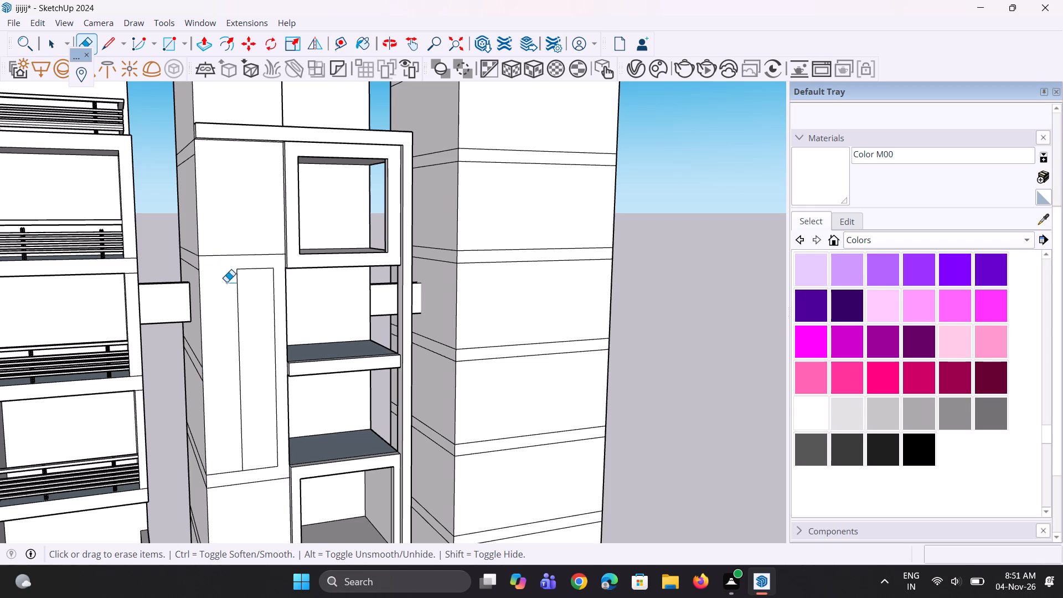
click(229, 470)
click(229, 471)
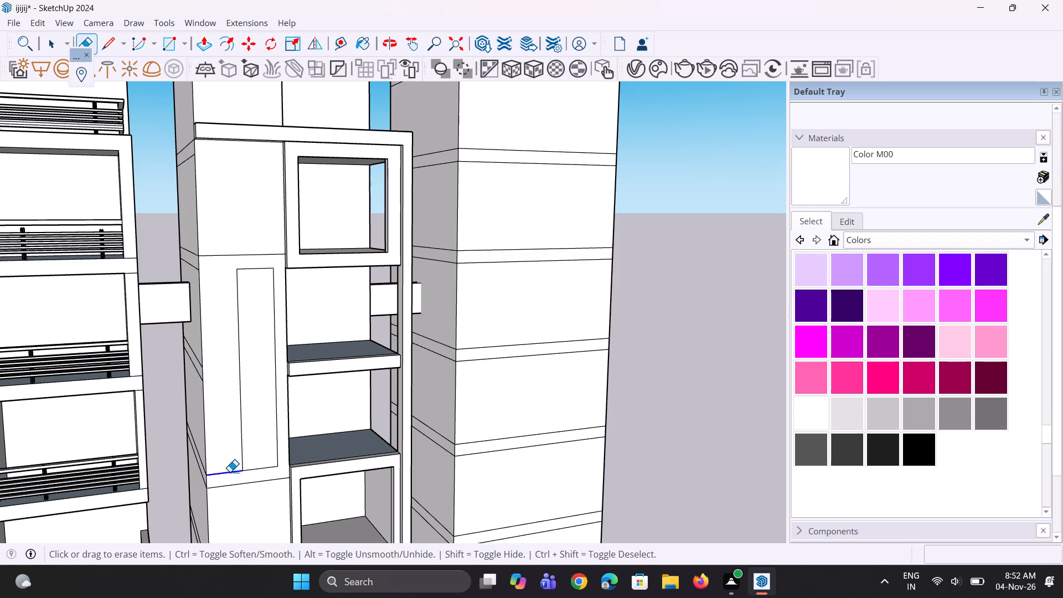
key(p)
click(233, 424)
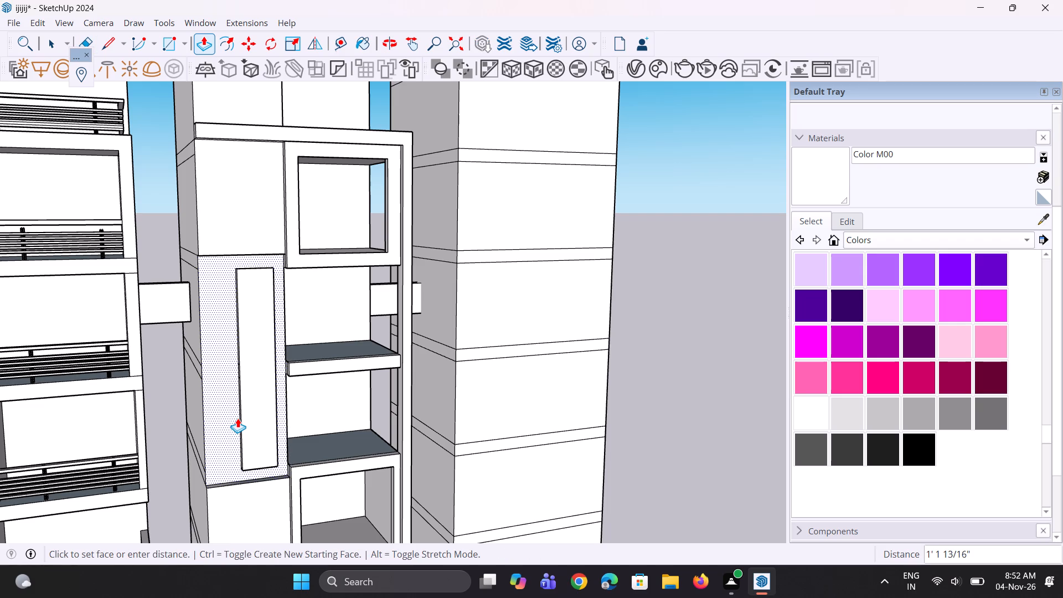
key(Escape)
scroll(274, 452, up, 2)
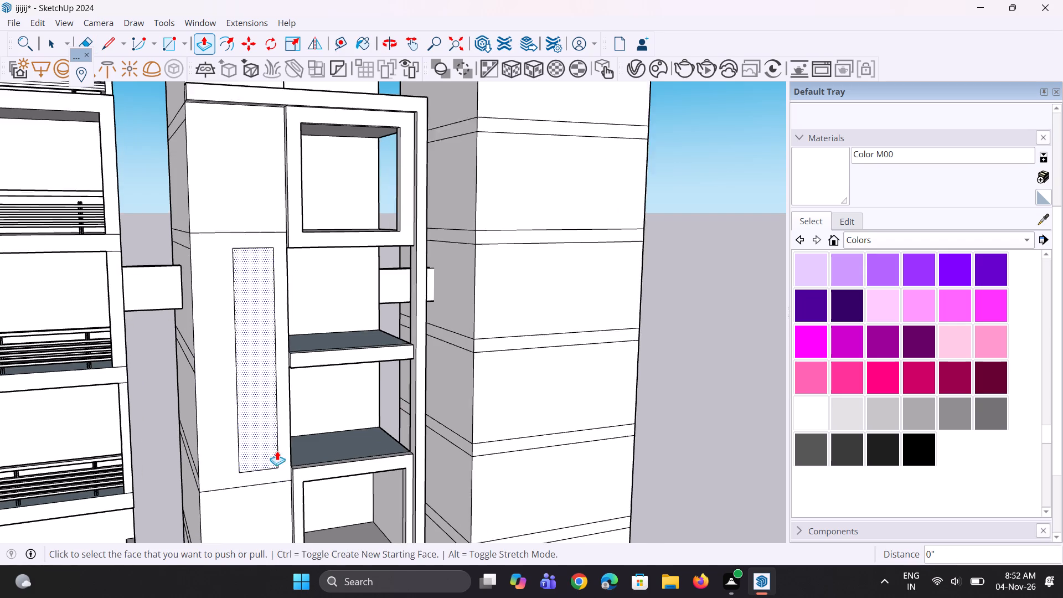
Push/Pull the wall face surrounding the tall vertical panel outward about 1' 1 13/16", leaving the panel recessed.
click(285, 382)
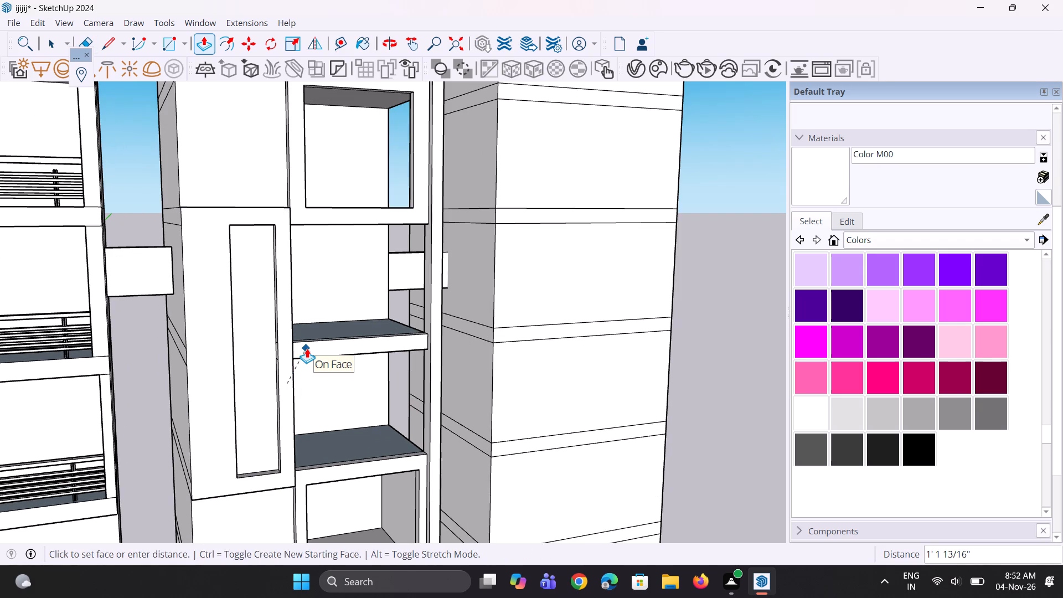
click(307, 348)
Erase the leftover band edges crossing both side faces of the tall panel recess.
middle_drag(291, 369, 388, 393)
scroll(261, 362, up, 3)
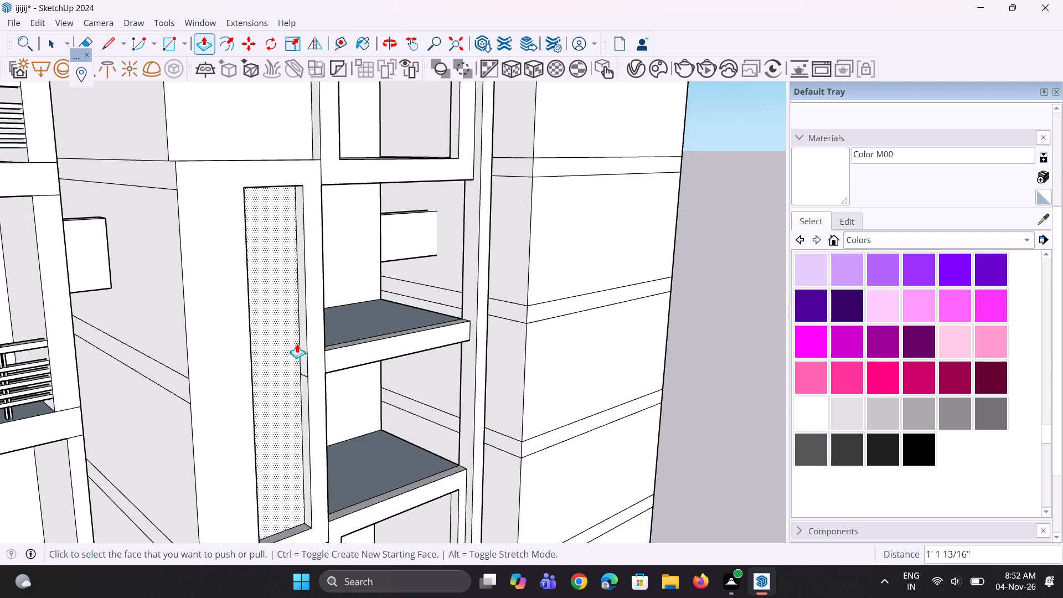
scroll(297, 343, up, 16)
key(e)
drag(309, 333, 311, 349)
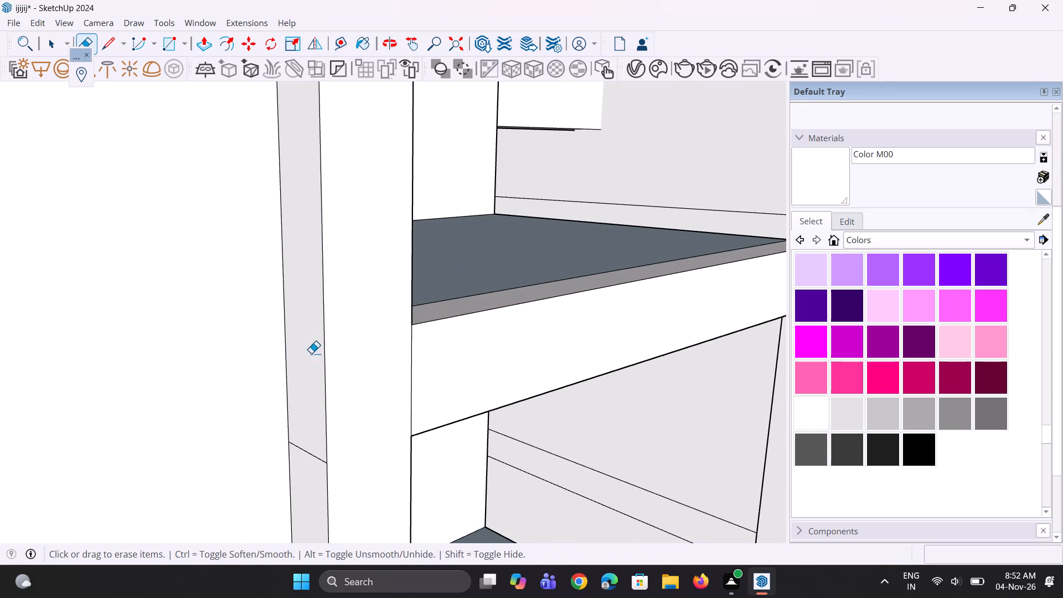
drag(307, 427, 307, 468)
middle_drag(530, 350, 374, 403)
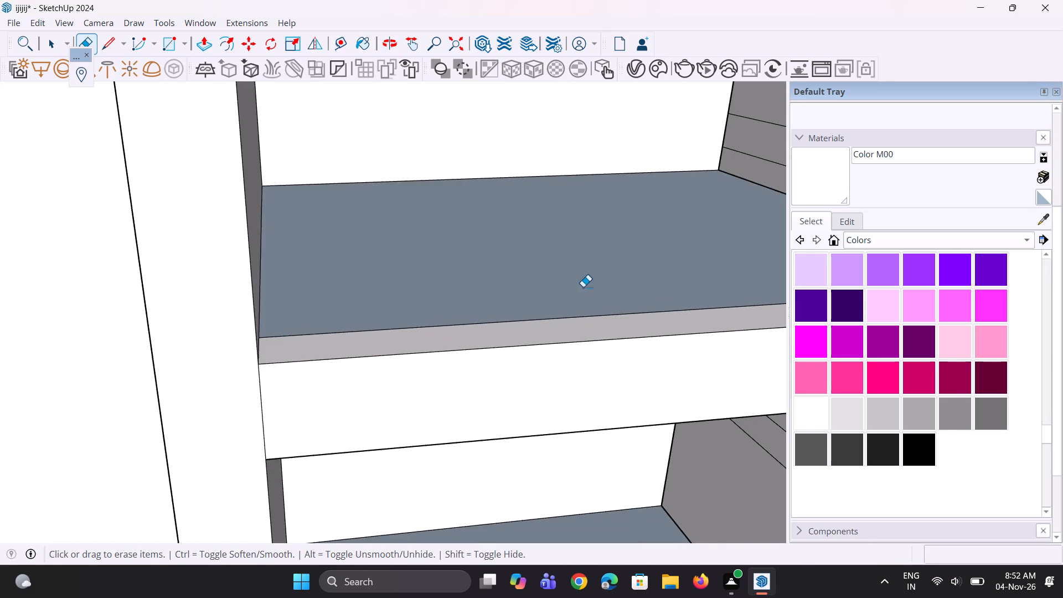
scroll(583, 287, down, 12)
middle_drag(482, 304, 355, 306)
scroll(342, 330, up, 9)
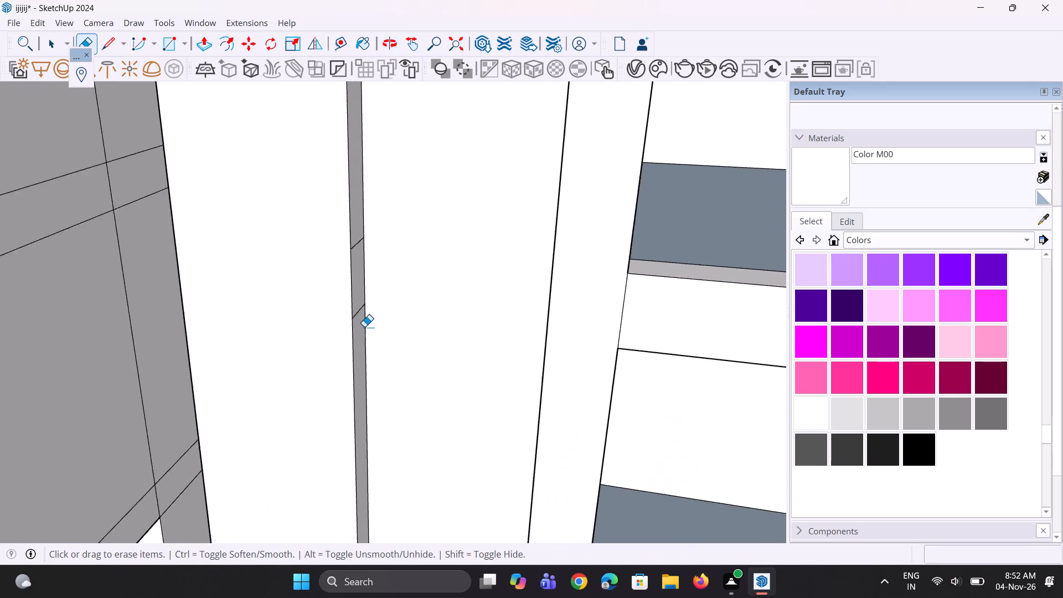
scroll(364, 327, up, 7)
drag(358, 303, 356, 319)
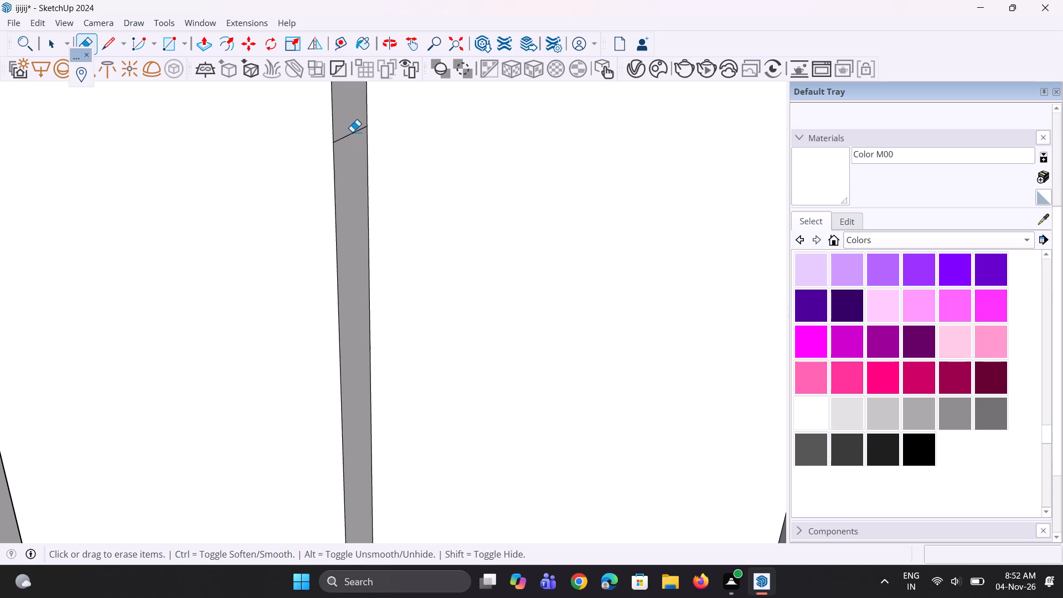
drag(352, 131, 345, 181)
scroll(63, 231, down, 20)
scroll(63, 231, down, 3)
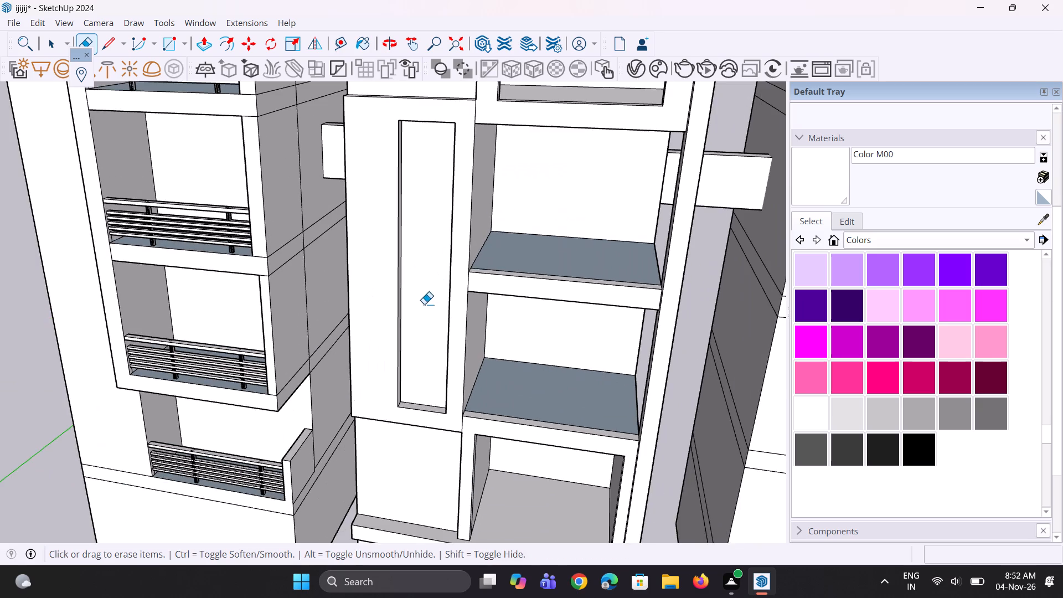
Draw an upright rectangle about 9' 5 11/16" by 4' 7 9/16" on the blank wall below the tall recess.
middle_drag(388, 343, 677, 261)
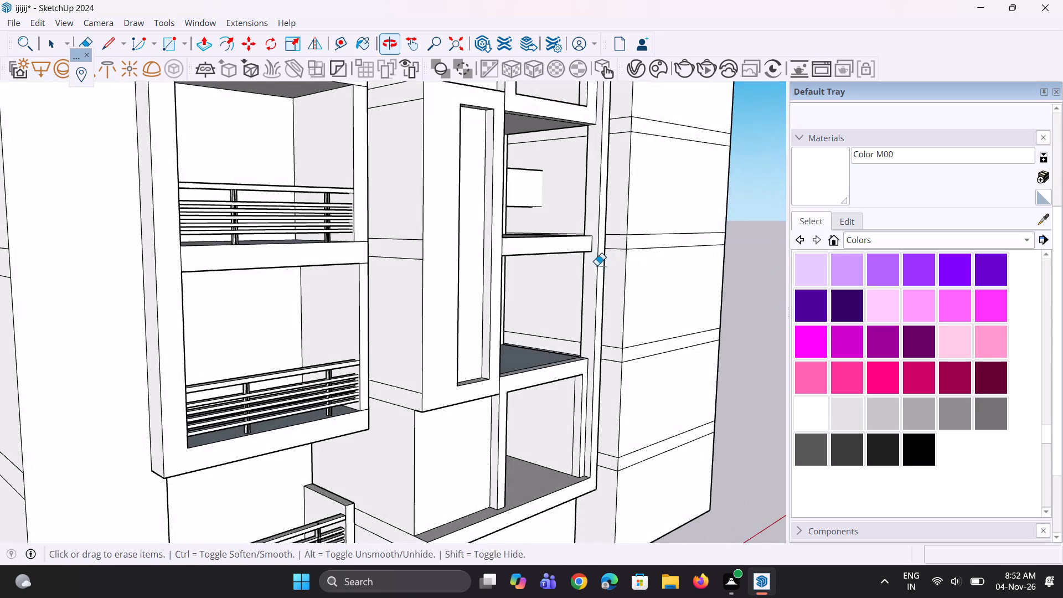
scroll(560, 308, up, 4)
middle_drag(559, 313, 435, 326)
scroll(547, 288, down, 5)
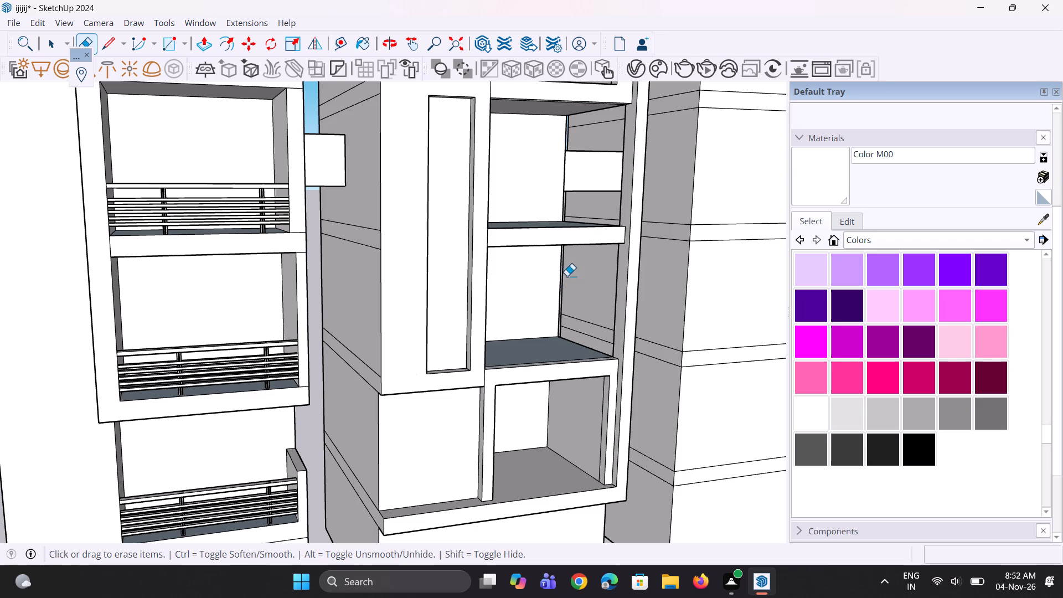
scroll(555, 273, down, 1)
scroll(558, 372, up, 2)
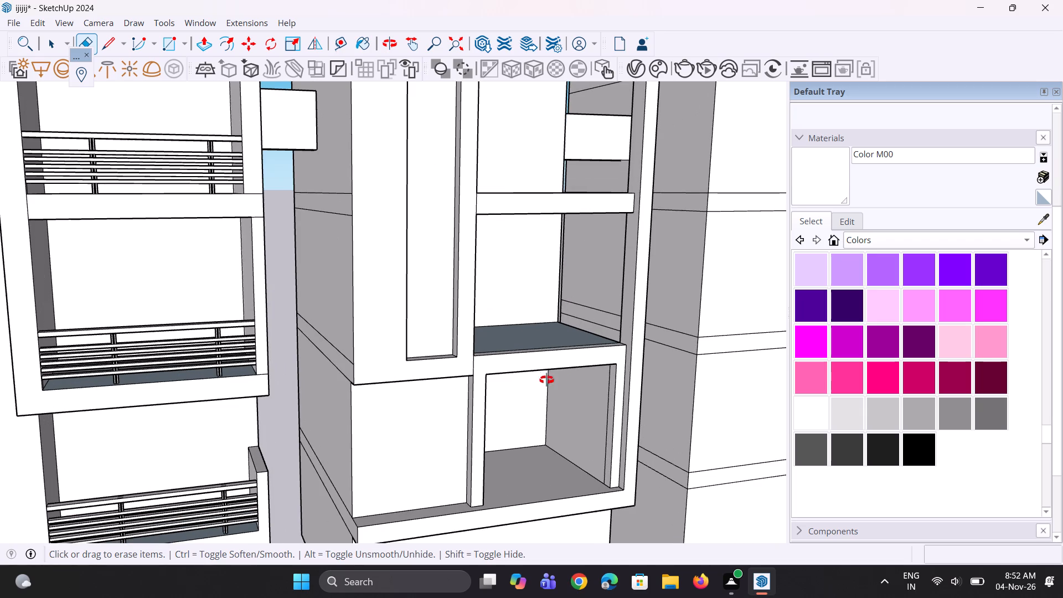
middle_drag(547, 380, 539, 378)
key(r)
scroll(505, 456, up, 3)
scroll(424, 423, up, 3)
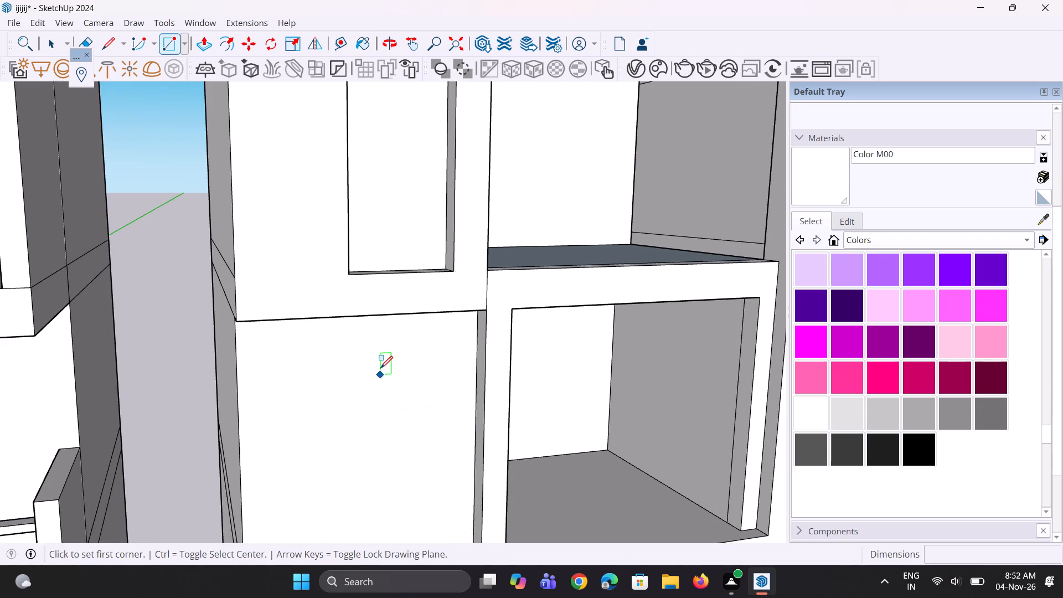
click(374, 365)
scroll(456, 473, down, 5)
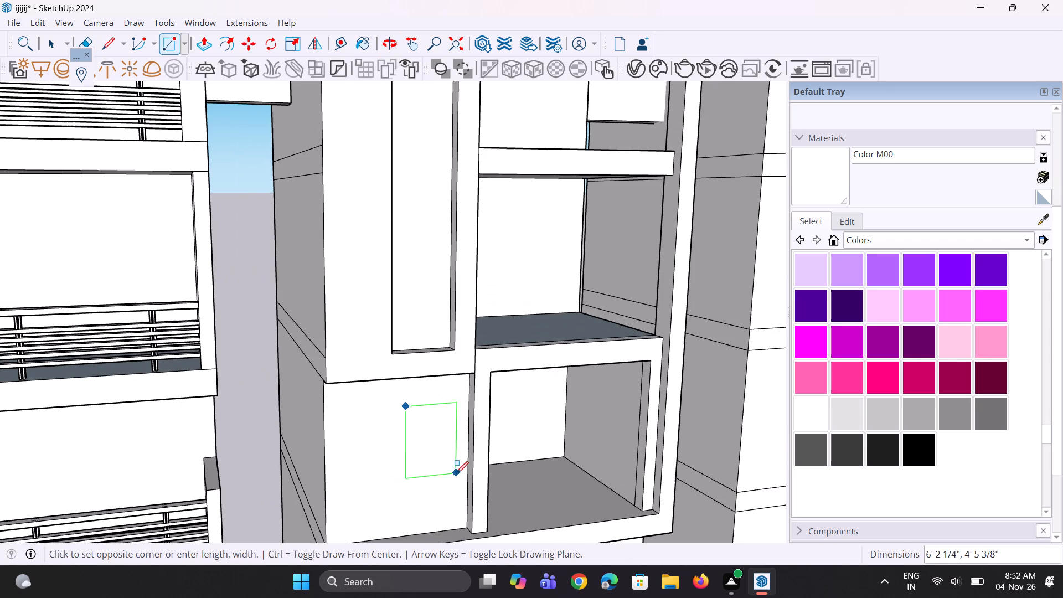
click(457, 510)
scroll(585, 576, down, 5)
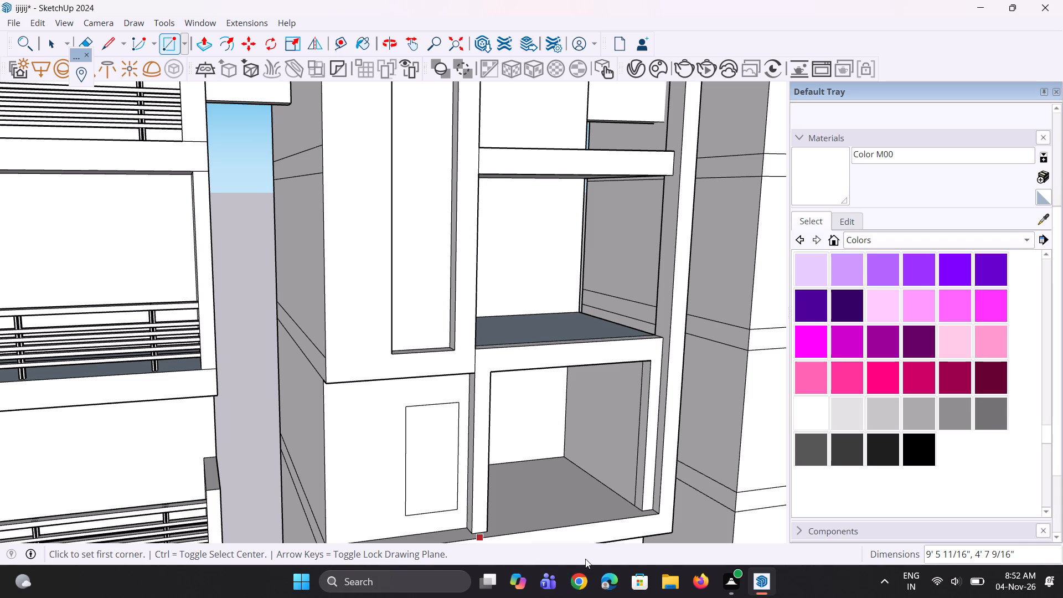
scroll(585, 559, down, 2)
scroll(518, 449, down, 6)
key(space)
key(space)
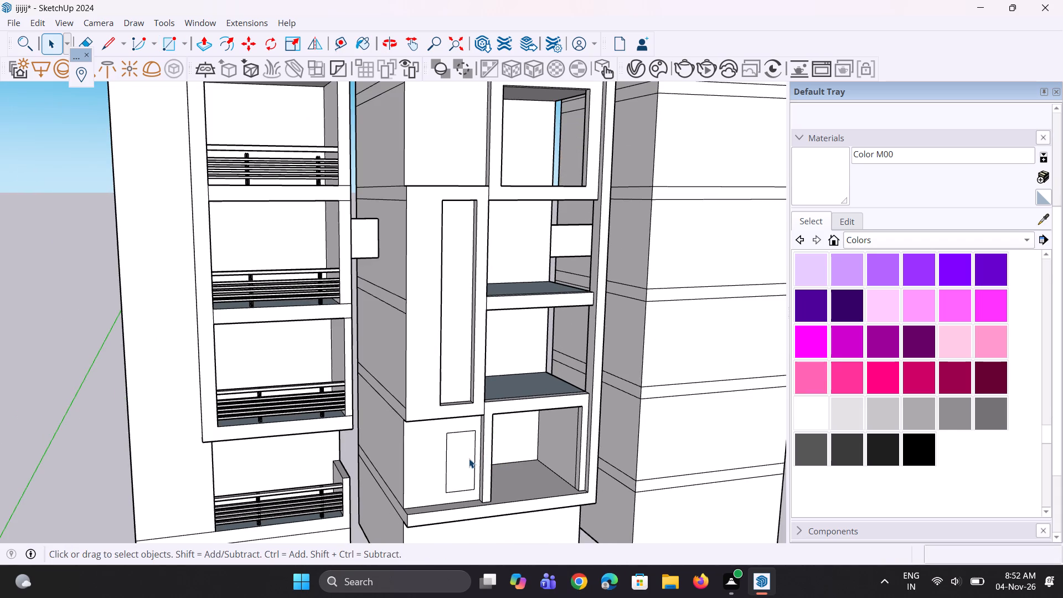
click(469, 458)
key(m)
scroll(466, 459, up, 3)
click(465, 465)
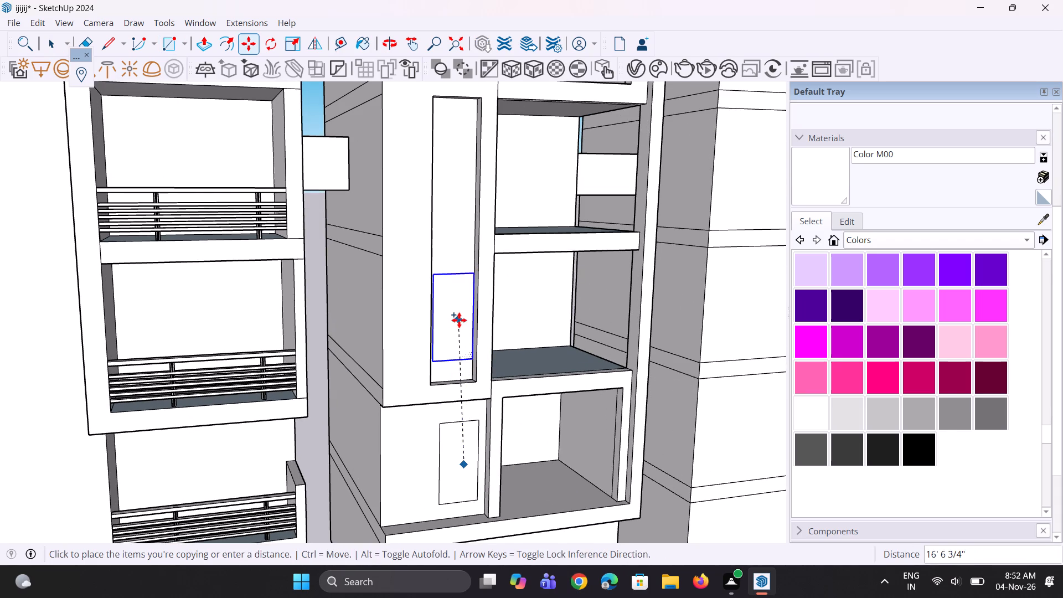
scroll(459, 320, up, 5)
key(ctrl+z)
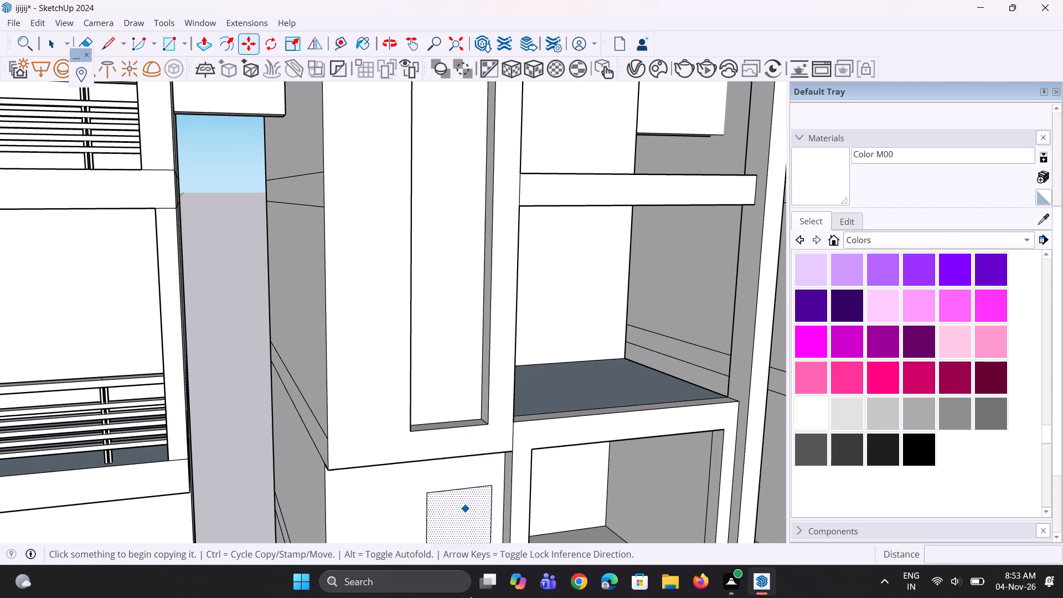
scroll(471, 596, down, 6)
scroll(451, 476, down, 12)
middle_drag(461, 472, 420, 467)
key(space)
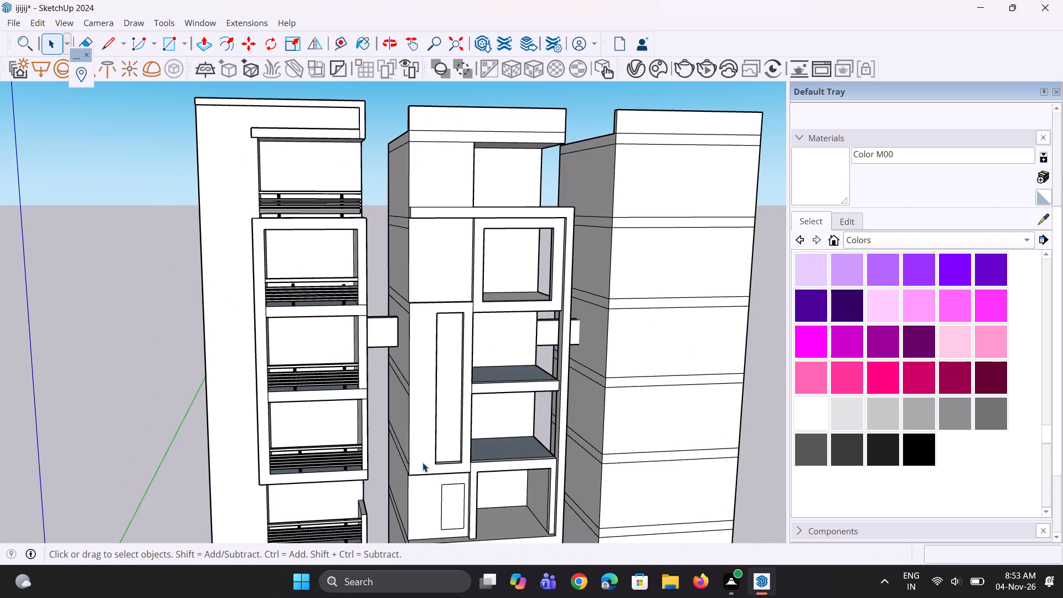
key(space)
Draw an upright rectangle about 6' 11 7/8" by 2' 7 1/4" on the upper part of the recessed panel.
scroll(425, 467, up, 1)
scroll(426, 468, down, 4)
key(r)
scroll(445, 319, up, 10)
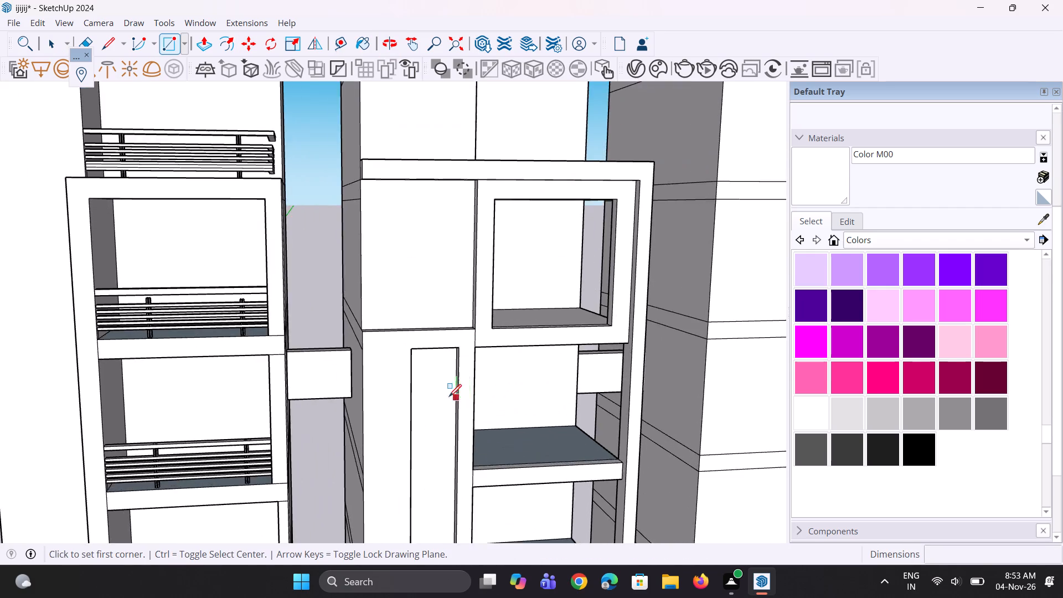
scroll(449, 396, up, 2)
click(410, 359)
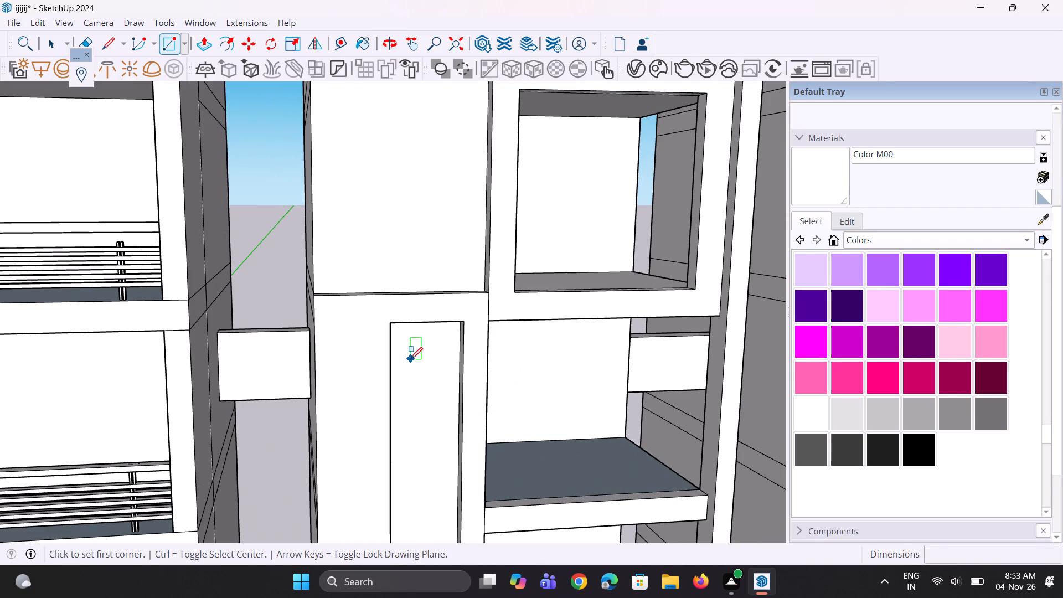
click(445, 451)
key(space)
key(space)
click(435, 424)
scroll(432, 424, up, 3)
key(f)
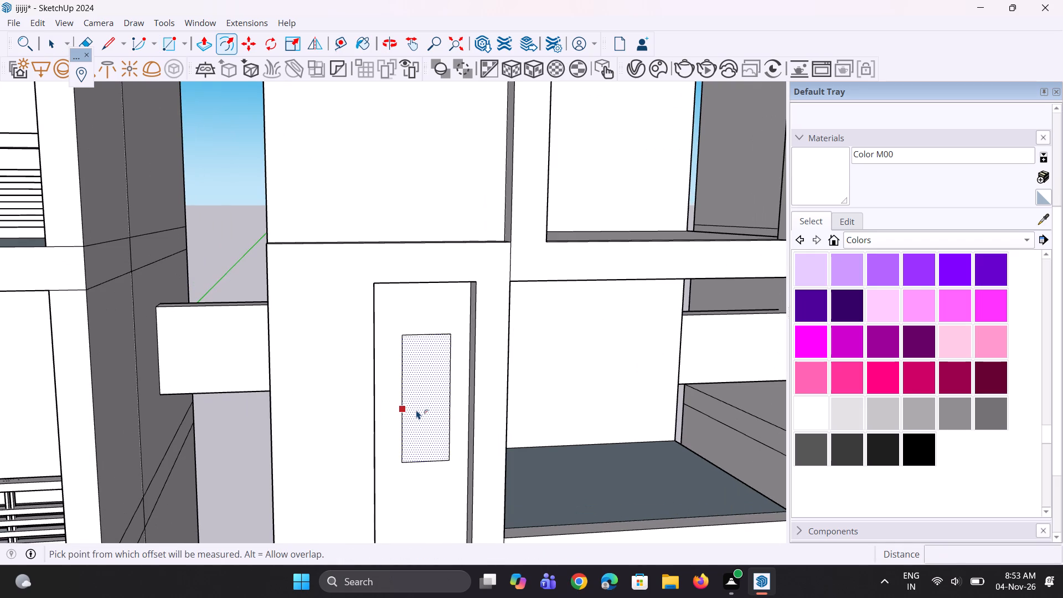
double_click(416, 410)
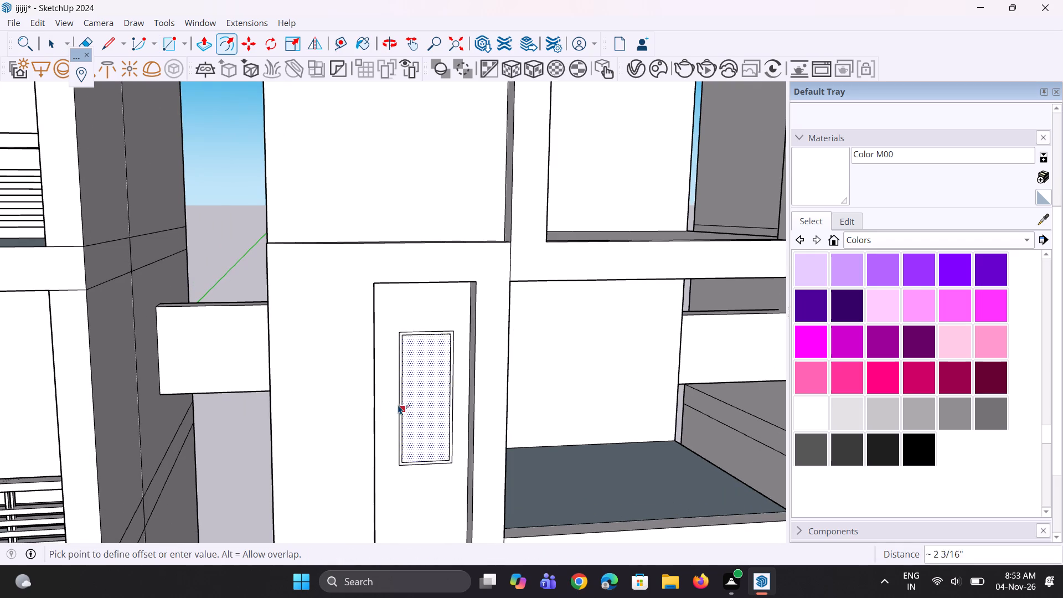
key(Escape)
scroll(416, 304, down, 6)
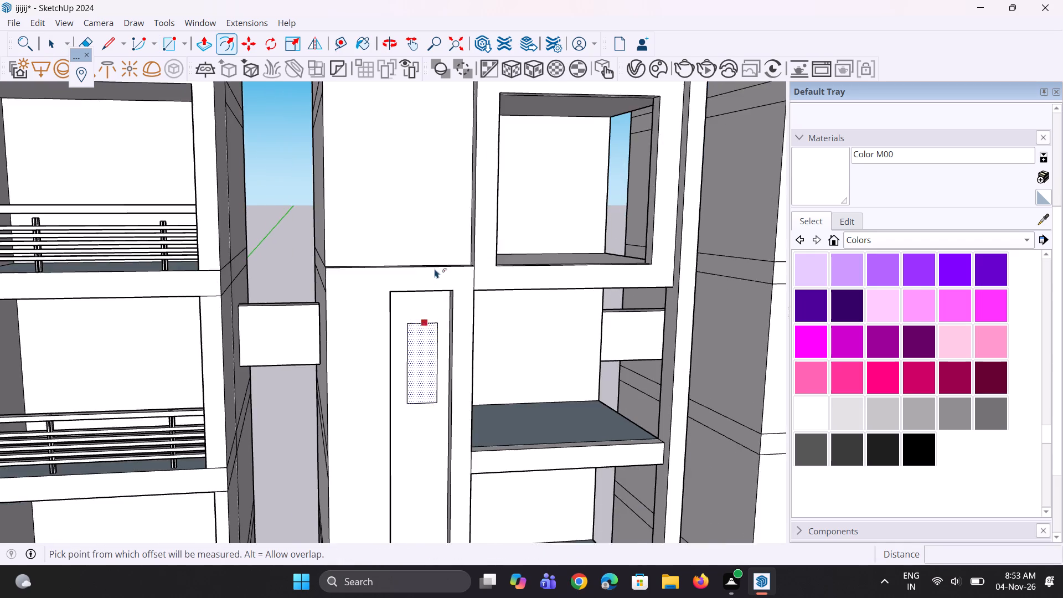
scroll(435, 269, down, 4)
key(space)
Copy the small upright rectangle about 15' 7 1/4" straight down within the recessed panel.
scroll(428, 388, up, 2)
key(space)
key(m)
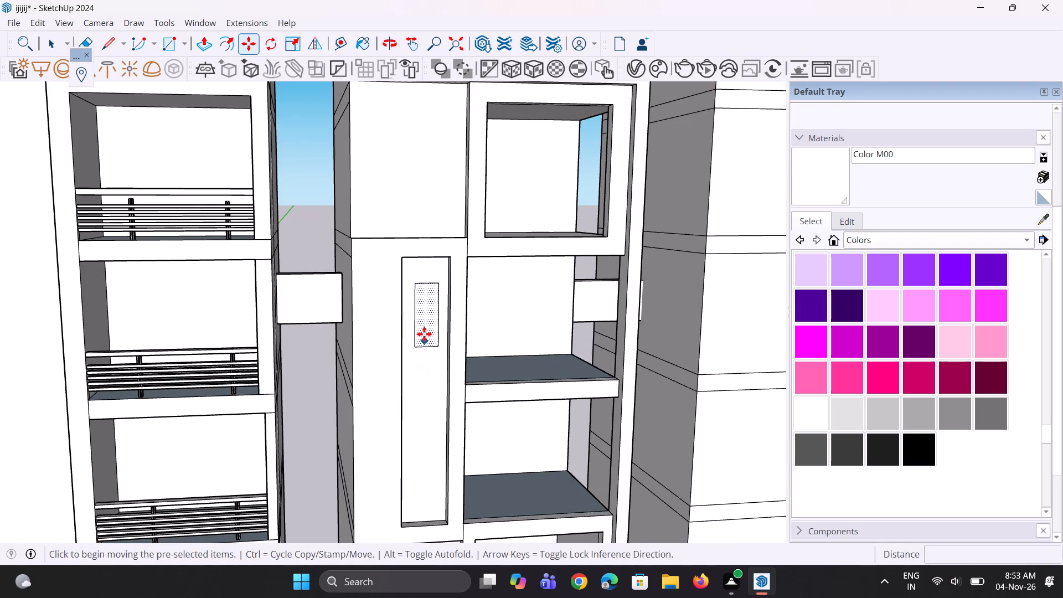
click(424, 324)
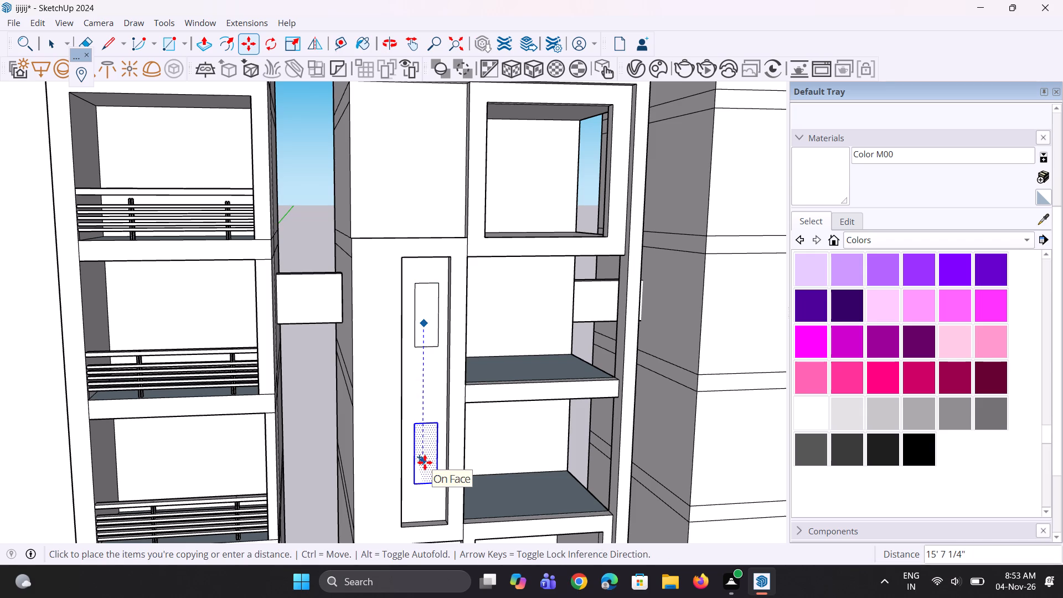
click(425, 462)
key(space)
key(space)
Offset the upper rectangle in the recessed panel outward about 4 3/8" to outline a window frame.
scroll(415, 279, up, 3)
click(422, 336)
scroll(422, 338, up, 3)
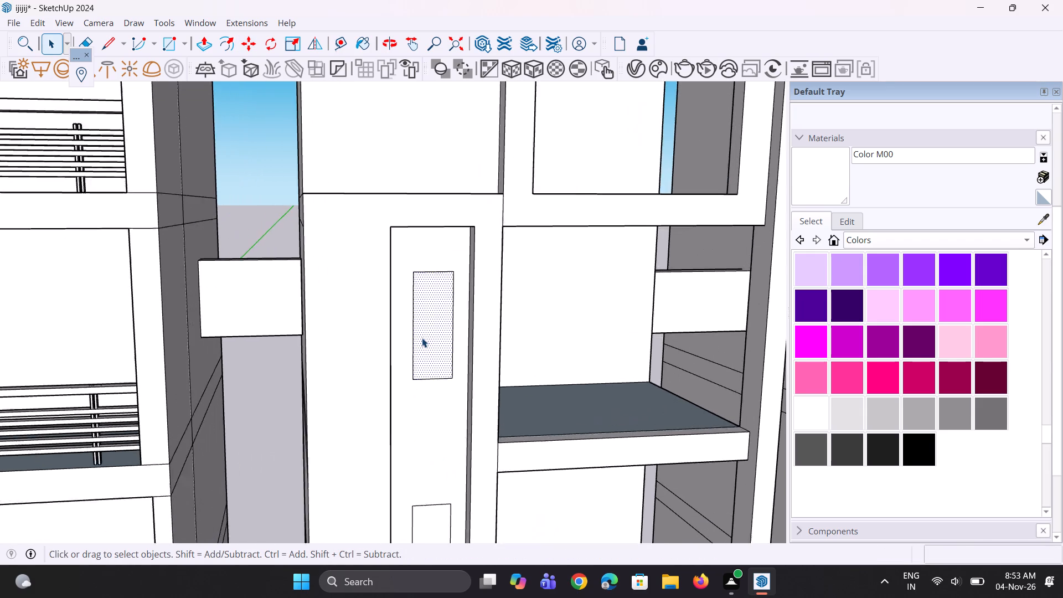
key(f)
click(420, 334)
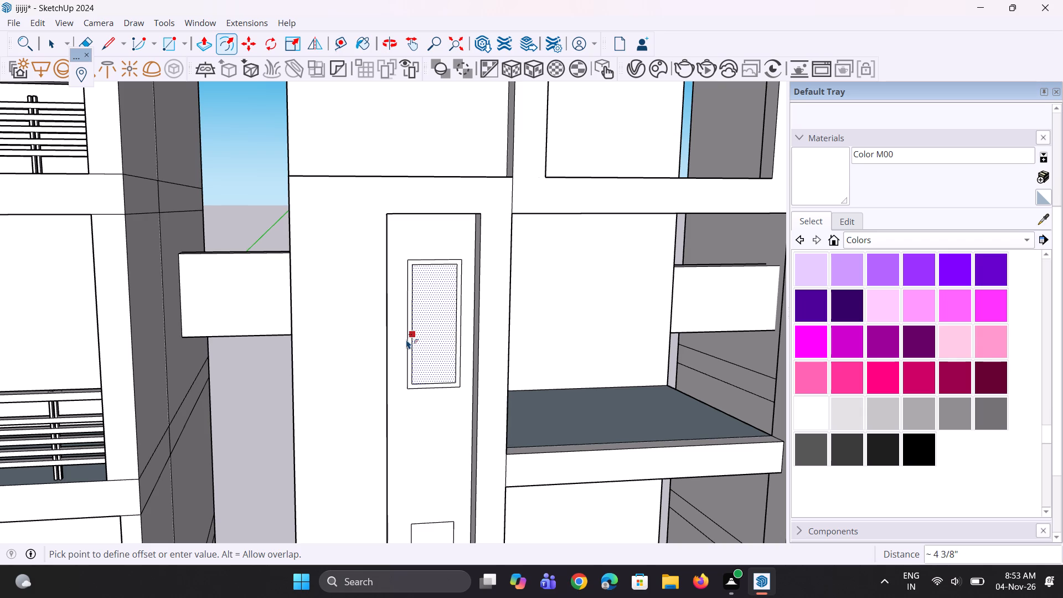
click(406, 339)
scroll(411, 316, down, 5)
scroll(442, 237, down, 6)
key(space)
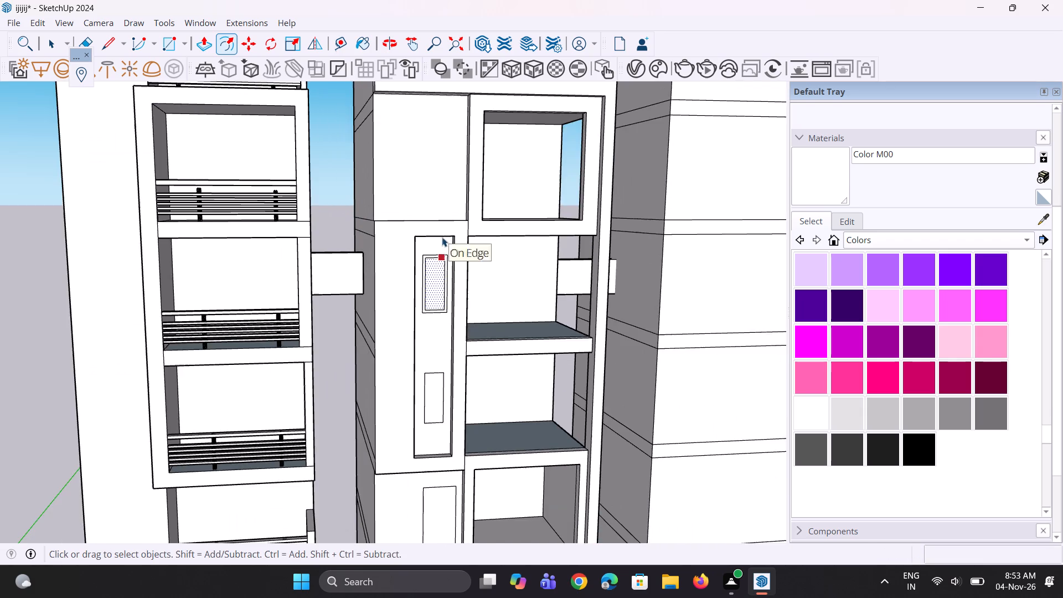
key(space)
Repeat the same outward offset on the lower rectangle in the recessed panel.
scroll(422, 416, up, 3)
click(431, 406)
scroll(431, 406, up, 7)
key(f)
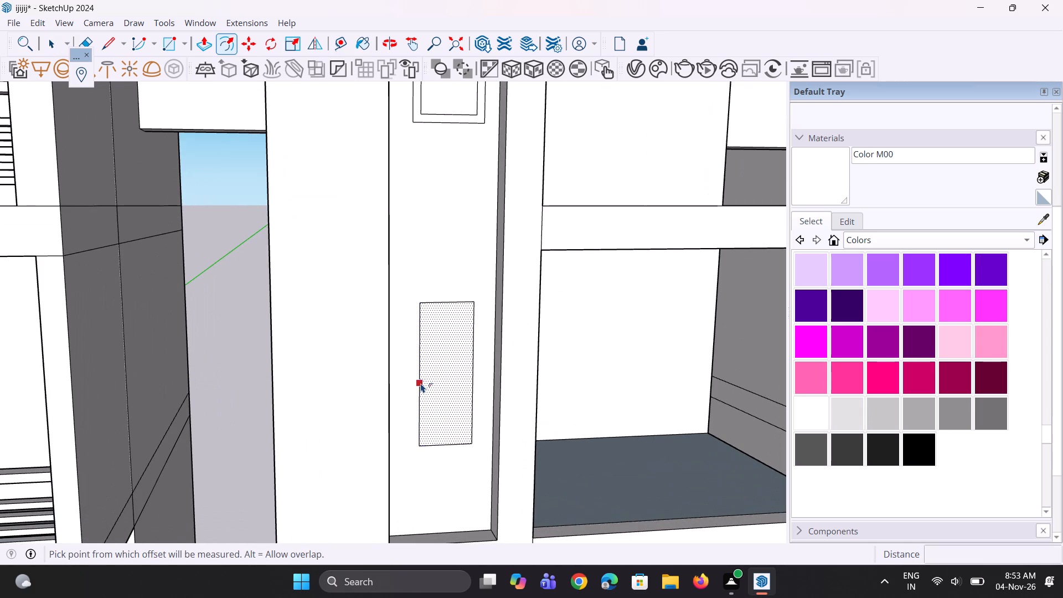
double_click(421, 383)
scroll(419, 391, down, 18)
key(space)
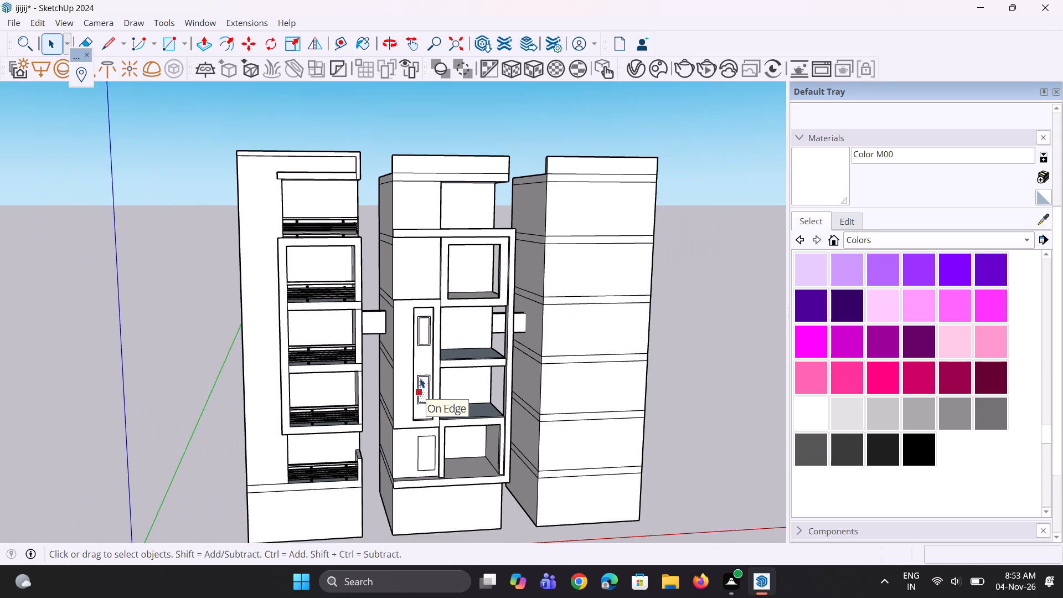
key(space)
click(705, 151)
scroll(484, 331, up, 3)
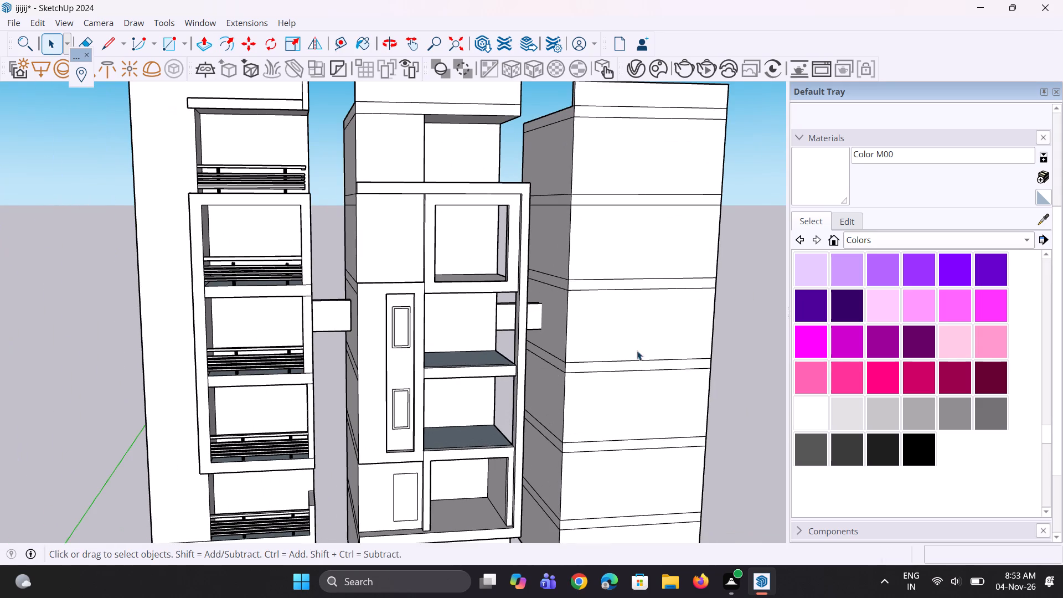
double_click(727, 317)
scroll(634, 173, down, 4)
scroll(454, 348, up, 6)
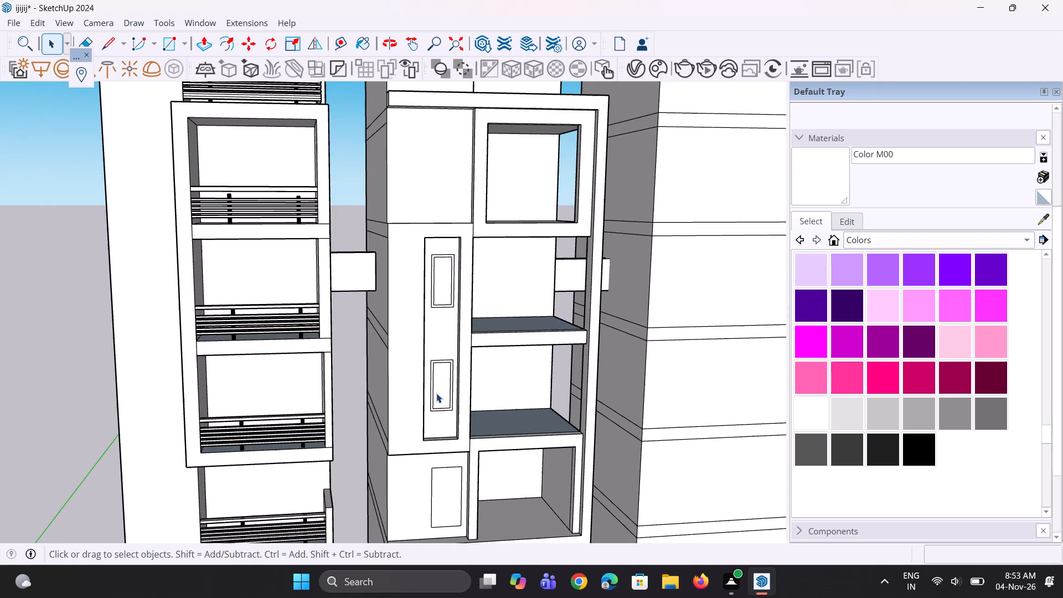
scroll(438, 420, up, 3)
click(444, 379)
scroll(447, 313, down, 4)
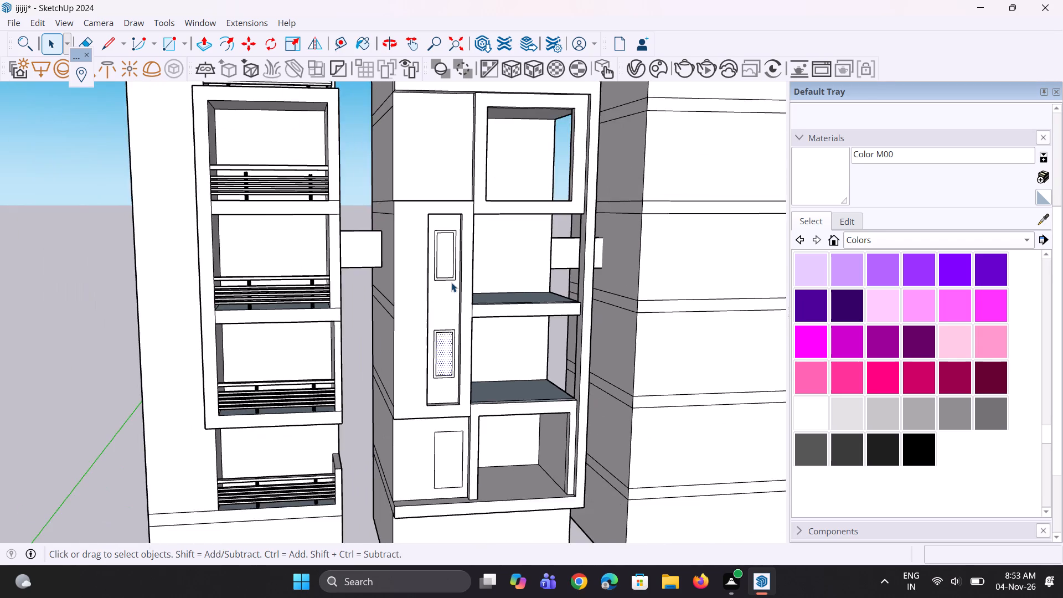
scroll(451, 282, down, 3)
Erase the old upright rectangle's edges from the middle tower's wall section below the recessed panel.
scroll(448, 419, up, 6)
key(space)
scroll(447, 439, up, 3)
key(e)
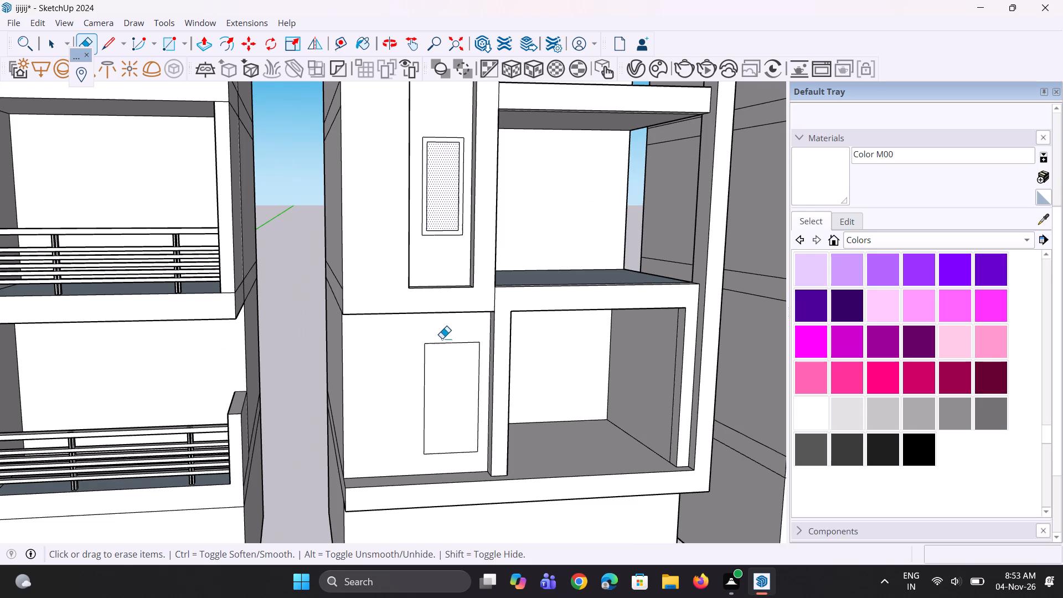
drag(441, 336, 425, 380)
drag(423, 374, 450, 460)
click(484, 398)
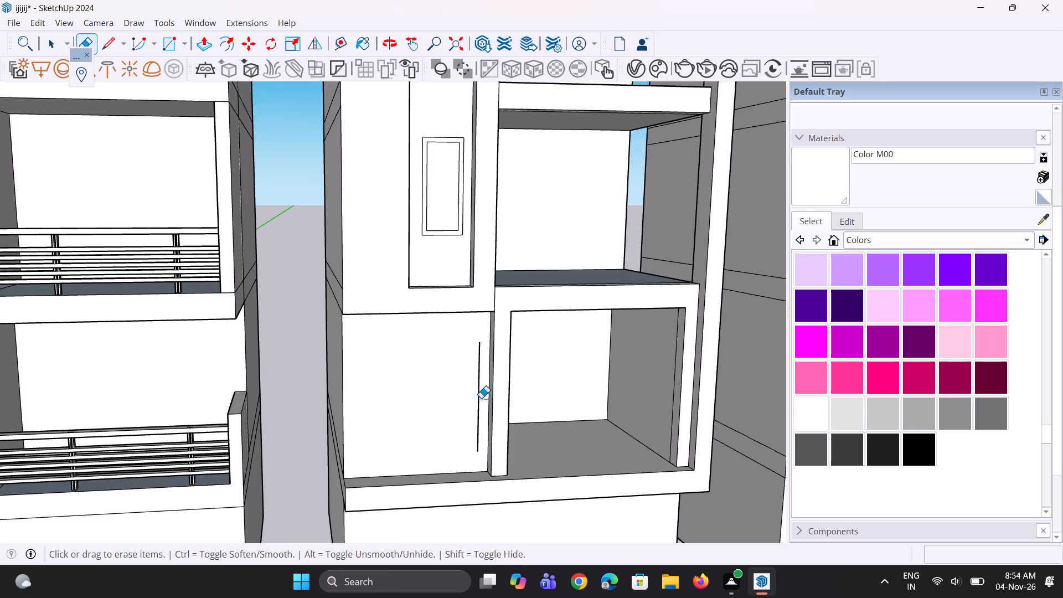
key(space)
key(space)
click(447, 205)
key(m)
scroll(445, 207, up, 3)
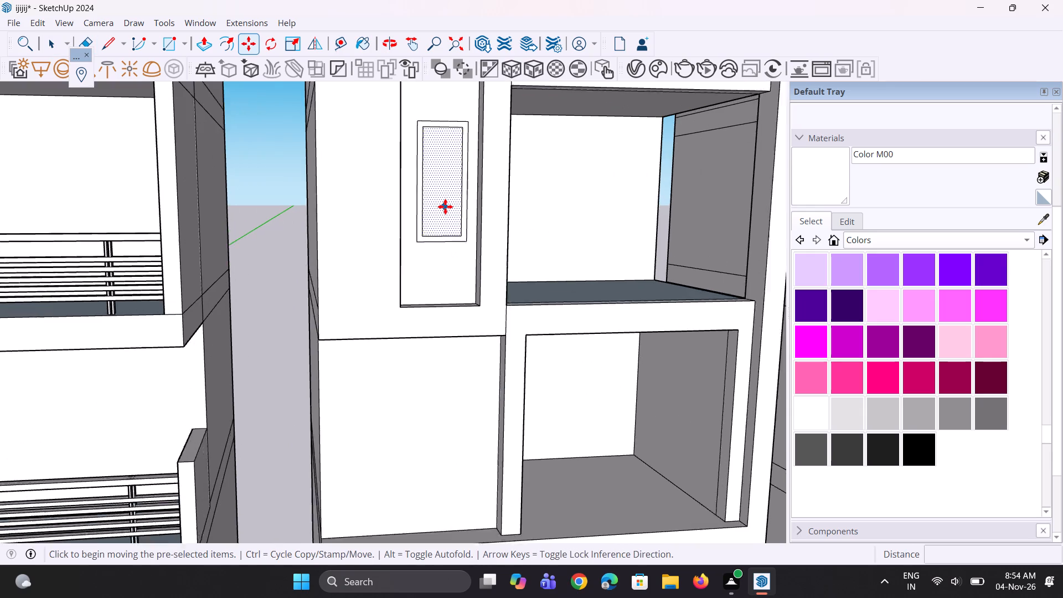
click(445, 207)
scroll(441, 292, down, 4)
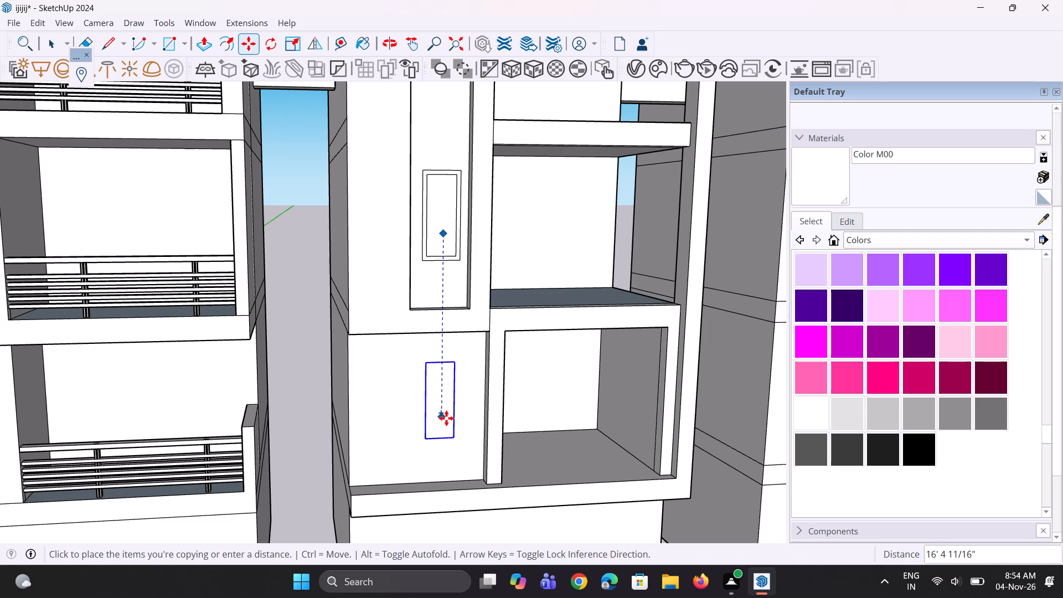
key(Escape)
Draw an upright rectangle about 7' 9" by 5' 2" on the middle tower's wall section below the recessed panel.
scroll(453, 420, up, 2)
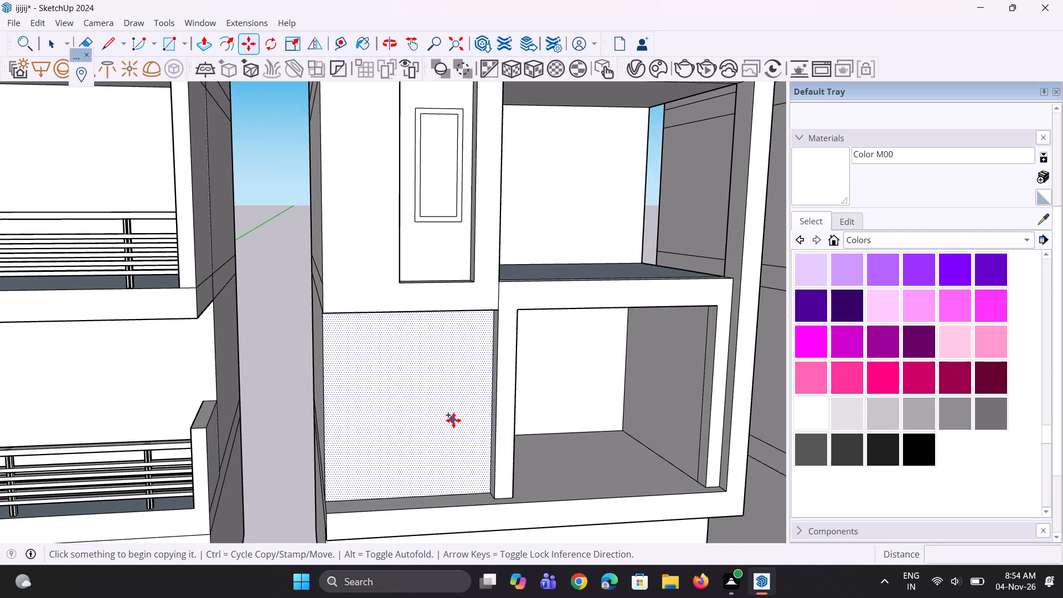
key(r)
scroll(447, 389, up, 2)
click(400, 338)
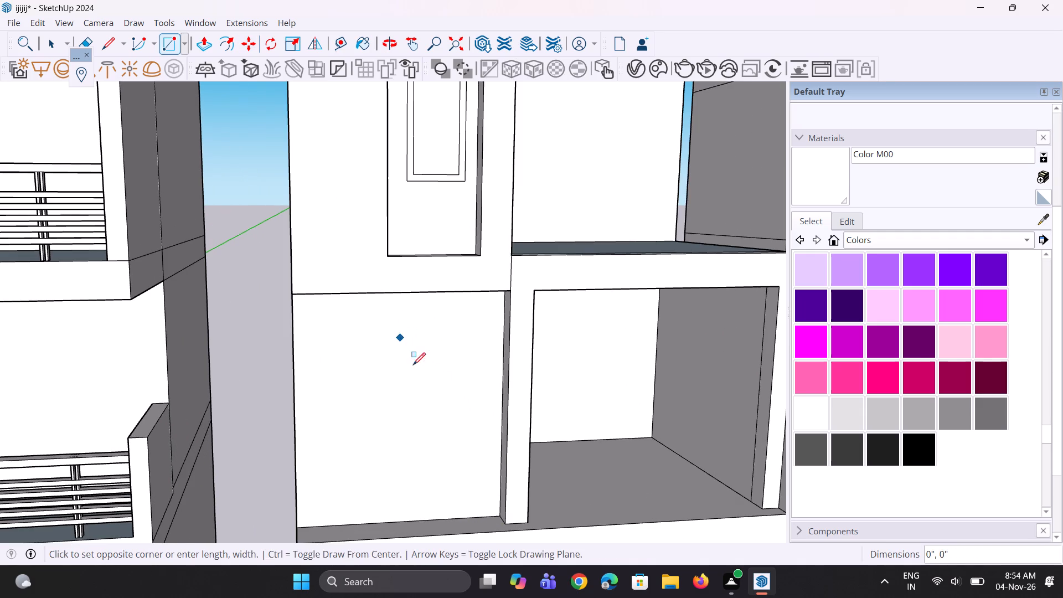
click(485, 463)
key(space)
key(space)
Copy the new rectangle about 51' 1 1/2" straight up onto the wall section above the recessed panel.
scroll(467, 372, down, 5)
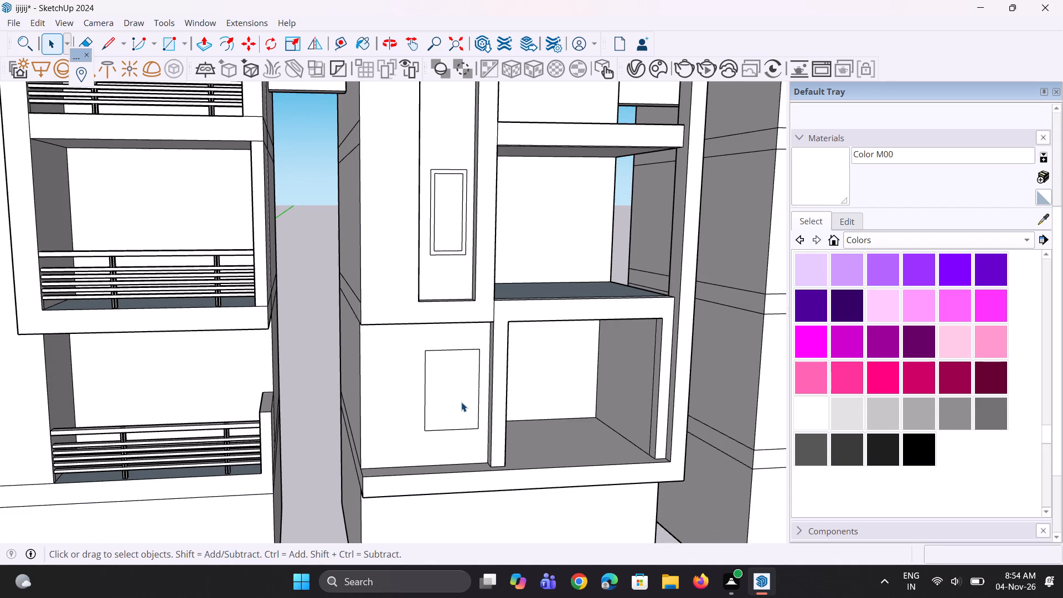
click(461, 402)
key(m)
click(460, 404)
scroll(460, 367, down, 2)
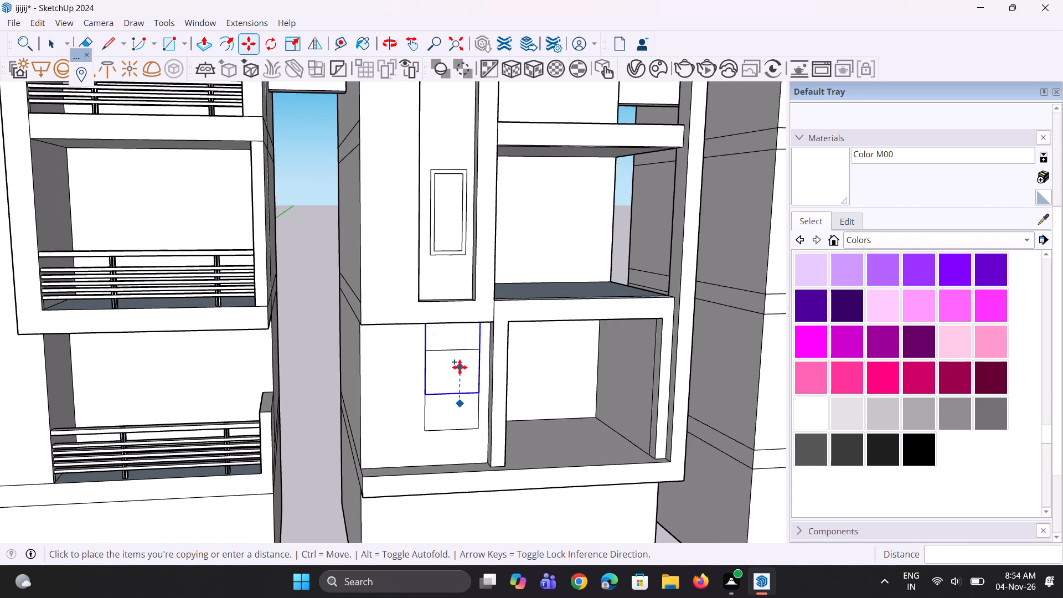
scroll(460, 367, down, 7)
scroll(466, 182, up, 5)
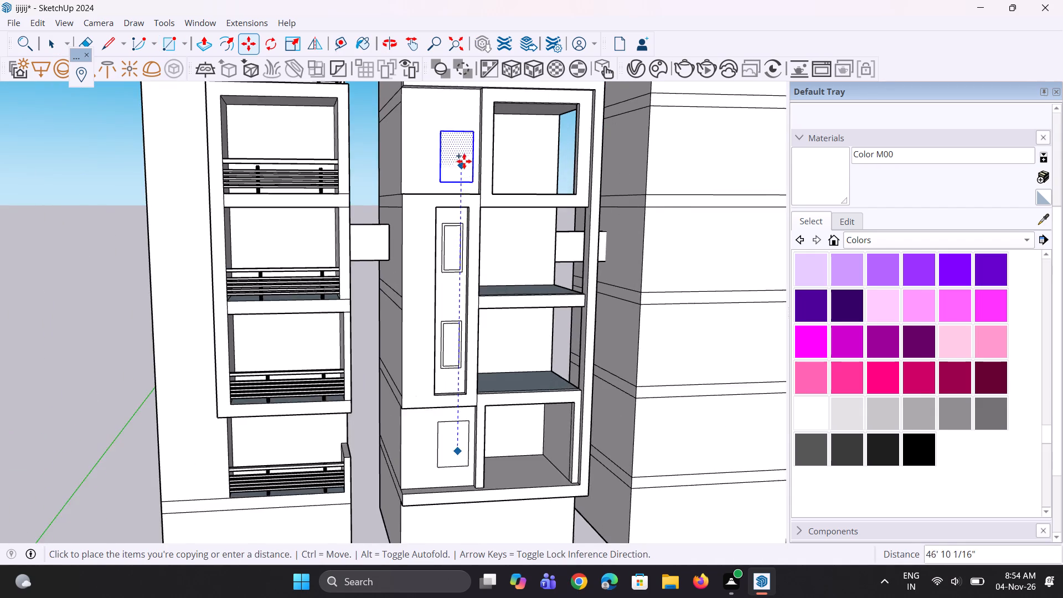
click(467, 128)
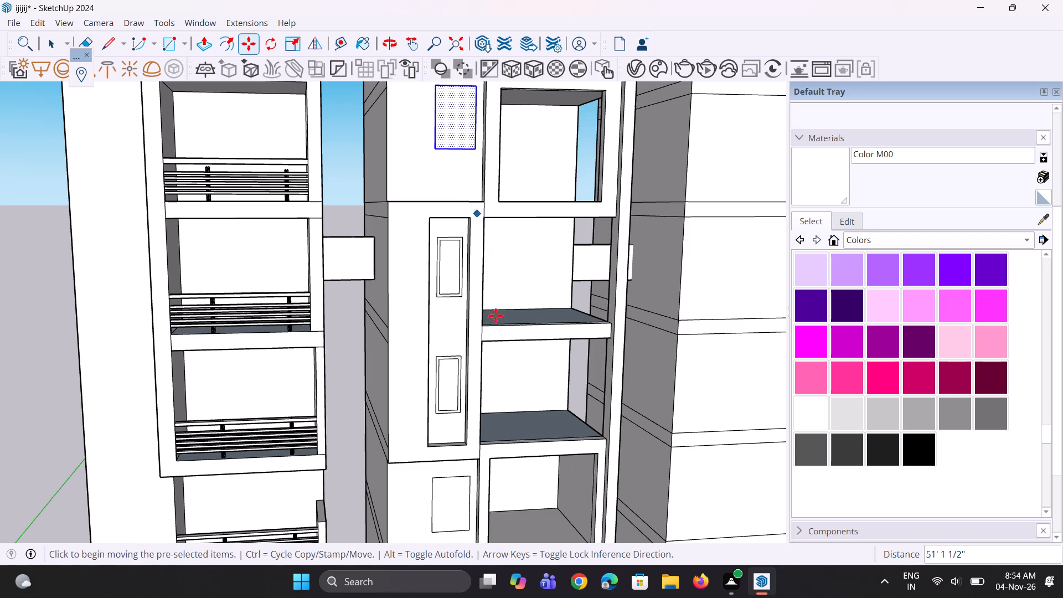
Copy the upper rectangle about 13' 7 7/8" up onto the middle tower's top-storey wall.
scroll(501, 338, down, 4)
scroll(466, 374, down, 6)
scroll(435, 200, up, 4)
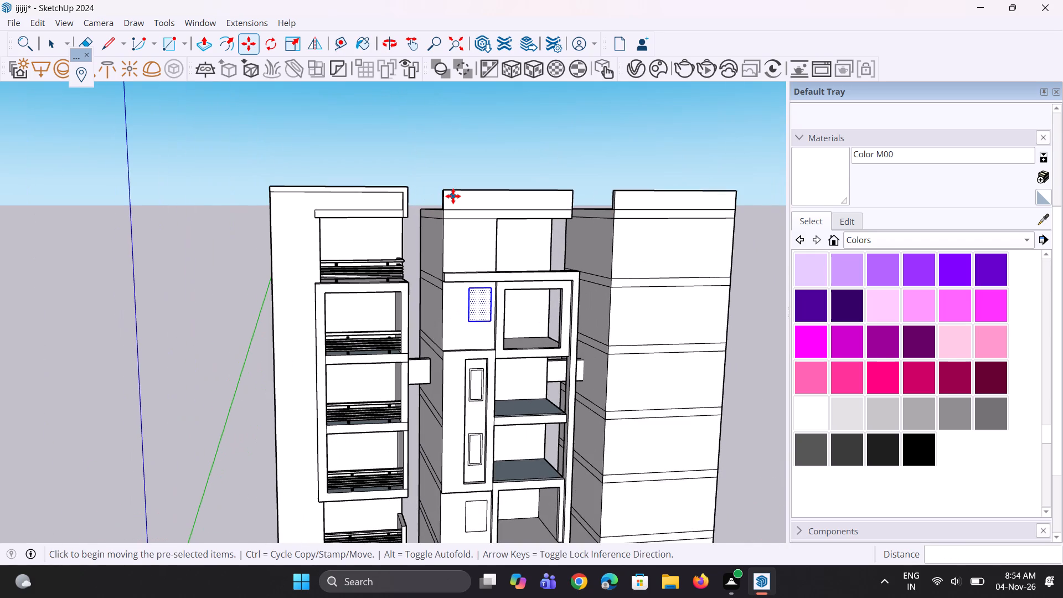
scroll(451, 361, down, 5)
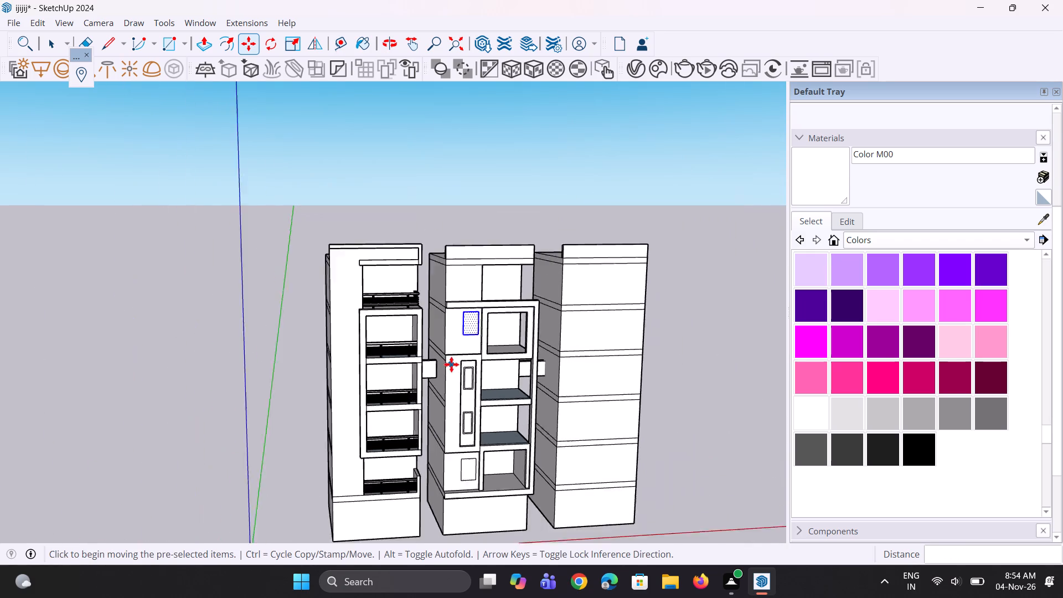
scroll(458, 308, up, 8)
click(483, 349)
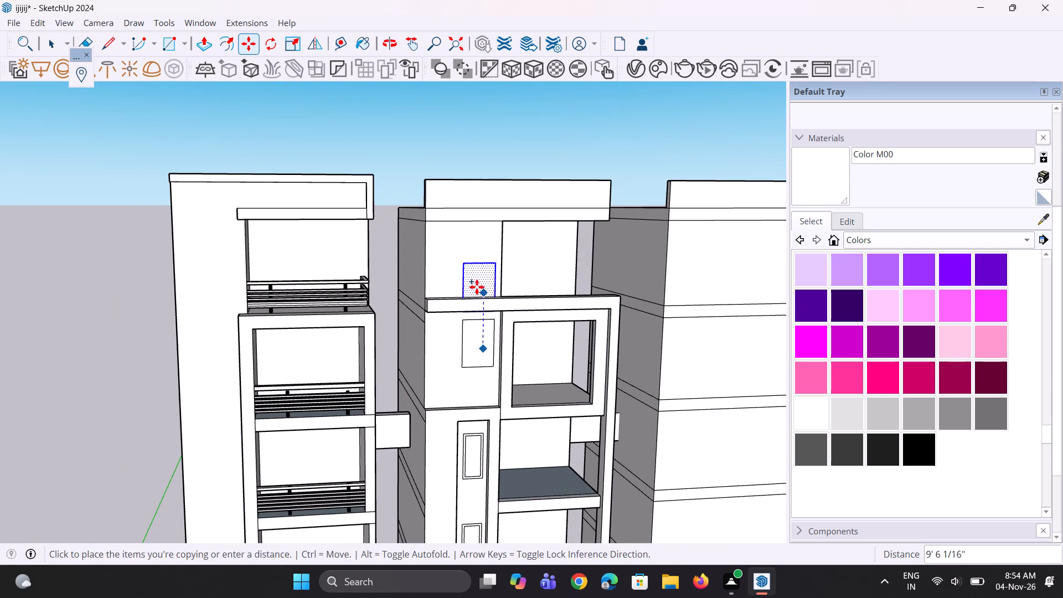
click(478, 264)
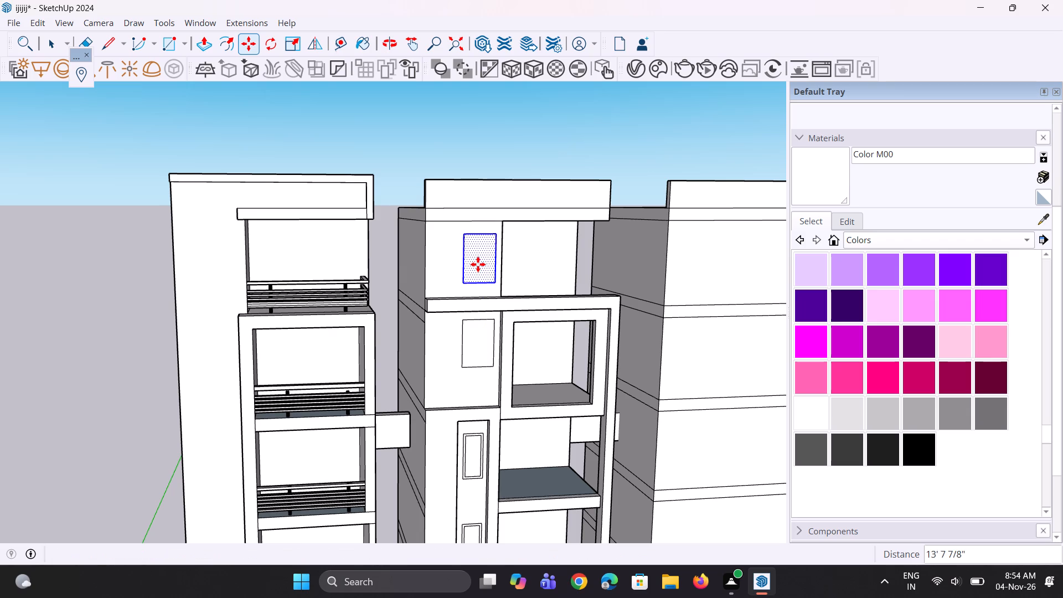
key(space)
Repeat the same outward offset on the top-storey rectangle to outline its window frame.
scroll(461, 308, down, 4)
key(space)
scroll(475, 266, up, 3)
key(f)
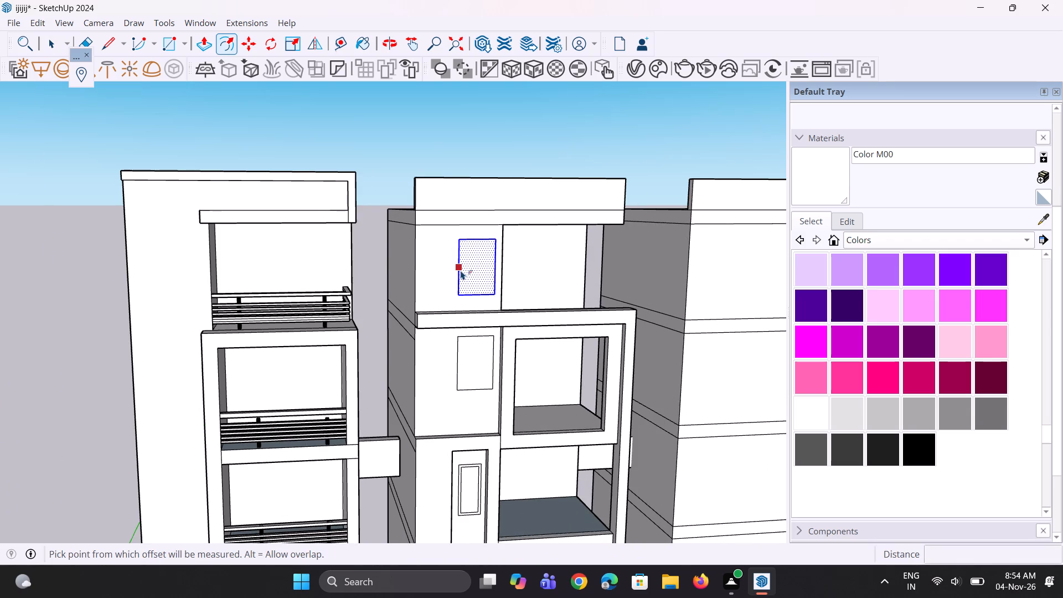
double_click(461, 270)
scroll(441, 251, down, 4)
key(space)
key(space)
Repeat the same outward offset on the rectangle directly above the recessed panel.
scroll(459, 321, up, 4)
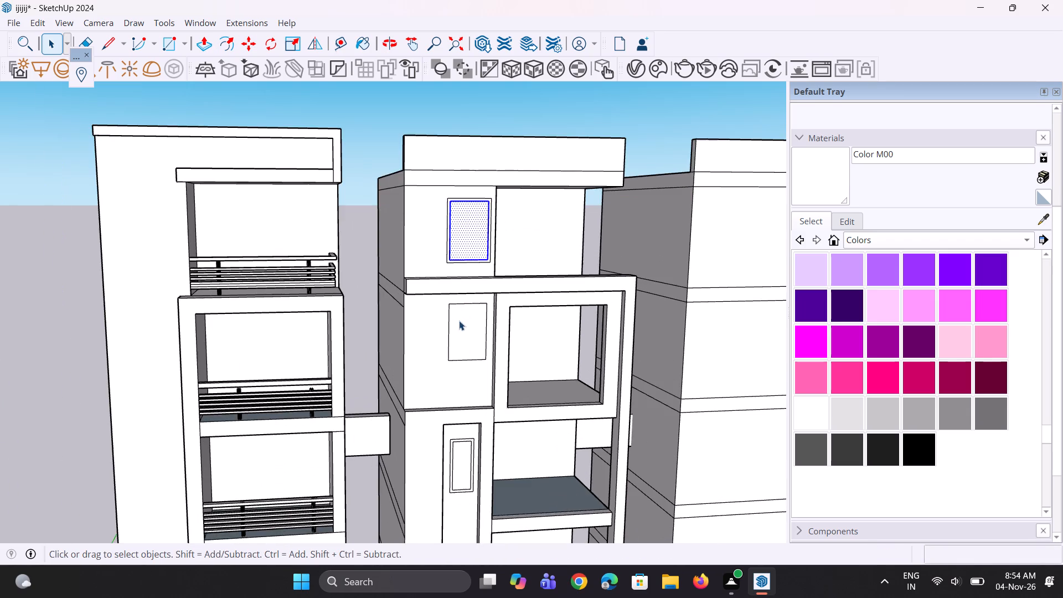
click(460, 321)
scroll(452, 344, up, 6)
key(f)
double_click(447, 335)
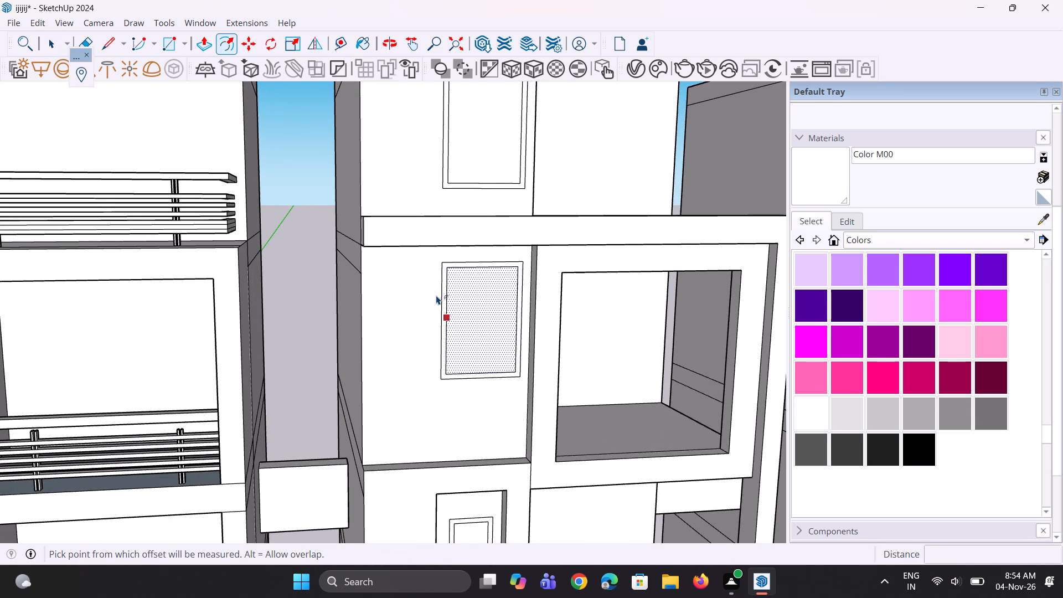
scroll(436, 288, down, 6)
key(space)
scroll(439, 271, down, 11)
key(space)
key(space)
key(space)
Repeat the same outward offset on the rectangle below the recessed panel.
scroll(465, 216, down, 3)
scroll(465, 372, up, 5)
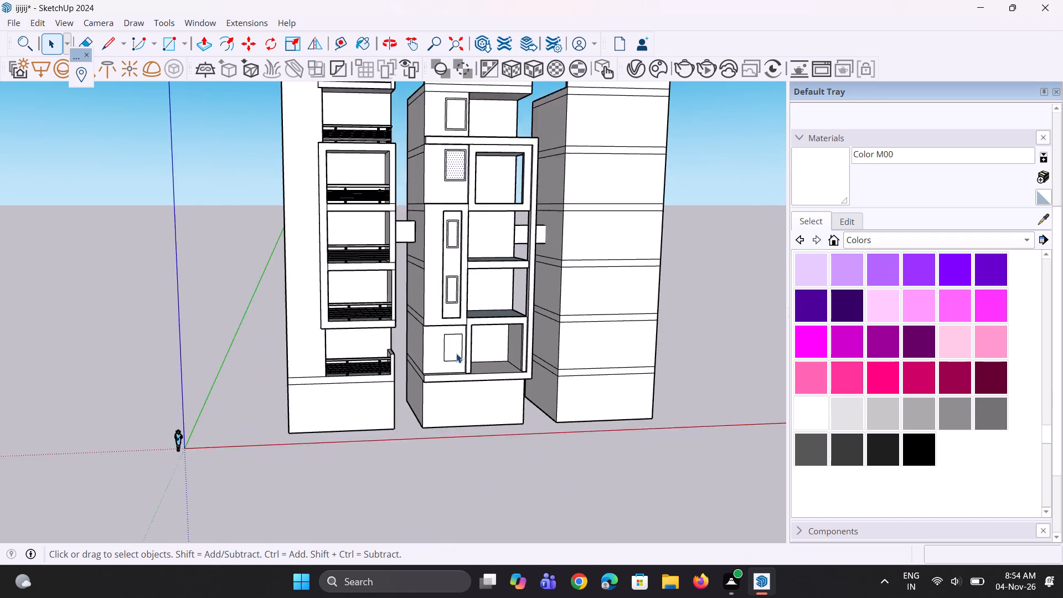
scroll(456, 352, up, 4)
click(455, 349)
scroll(446, 344, up, 9)
key(f)
double_click(437, 347)
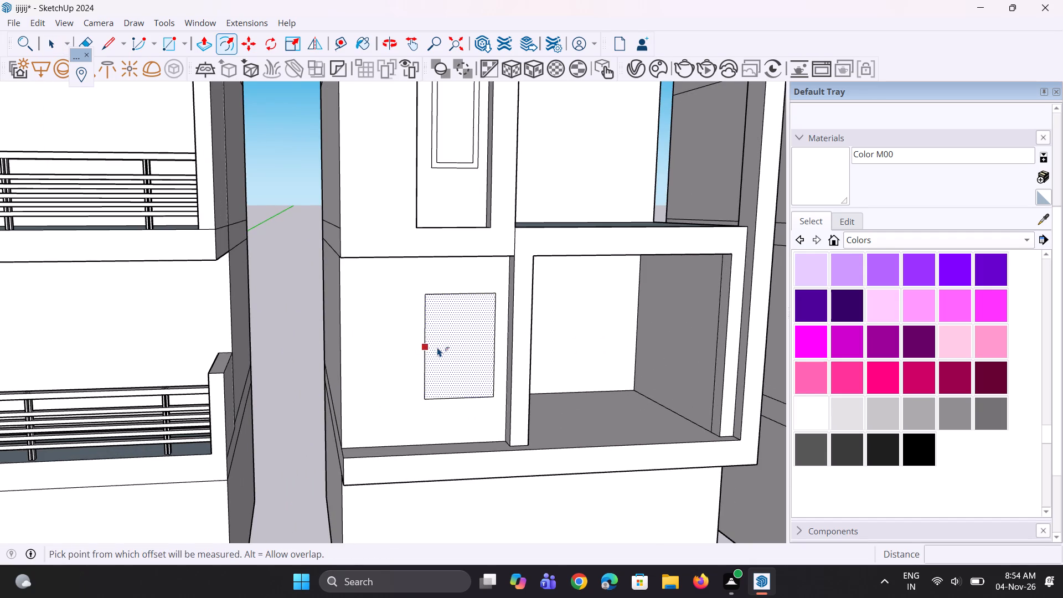
key(space)
key(space)
key(space)
scroll(424, 374, down, 4)
click(329, 426)
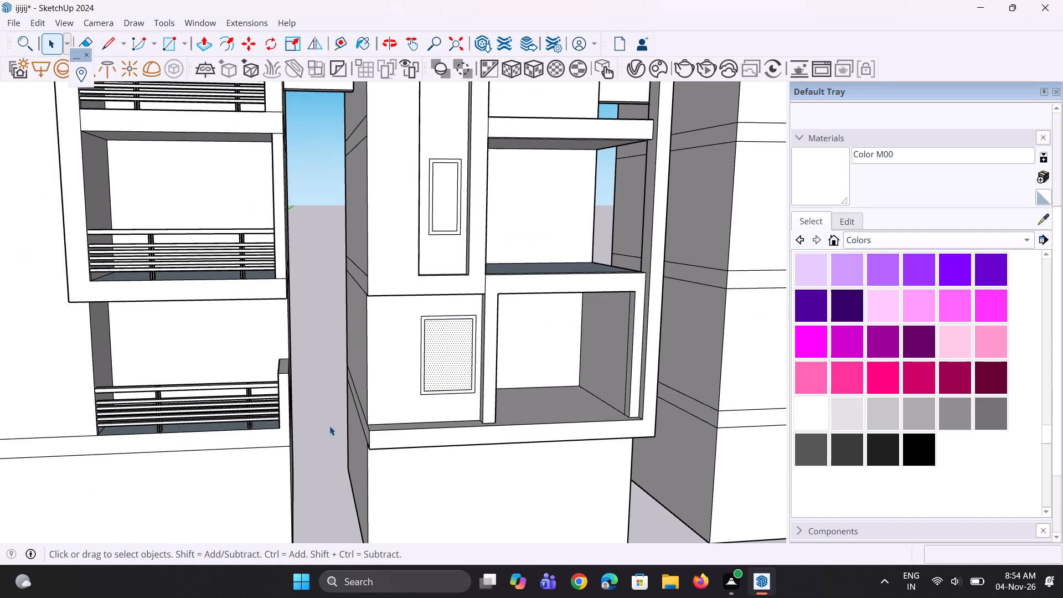
Move the framed window directly above the recessed panel, frame included, about 2' straight down along the blue axis.
middle_drag(524, 404, 470, 397)
scroll(467, 396, down, 11)
middle_drag(482, 374, 482, 367)
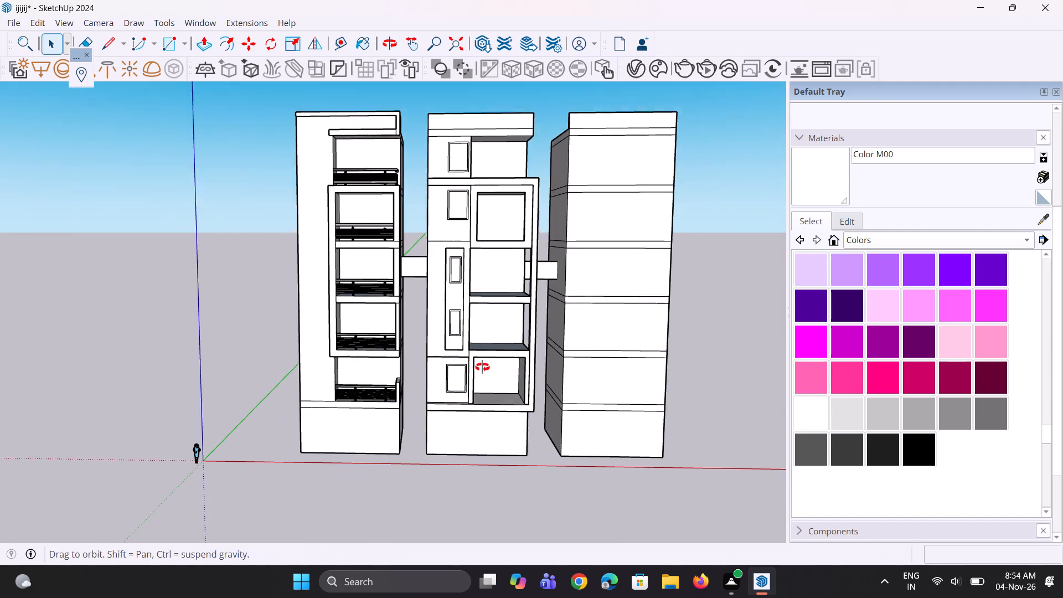
middle_drag(482, 367, 481, 352)
scroll(449, 218, up, 7)
click(454, 203)
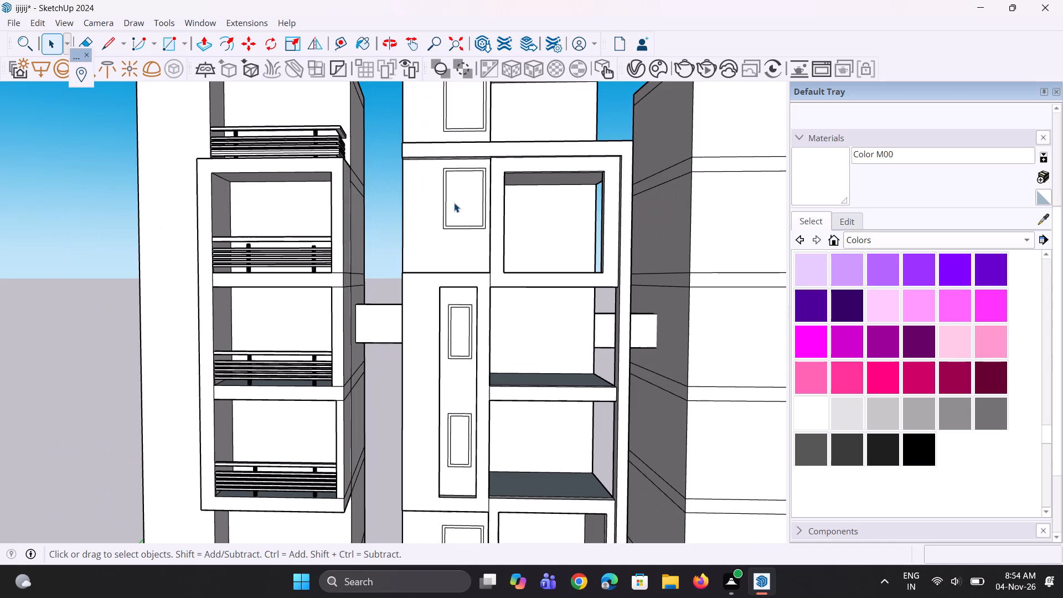
scroll(452, 217, up, 14)
ctrl+click(440, 230)
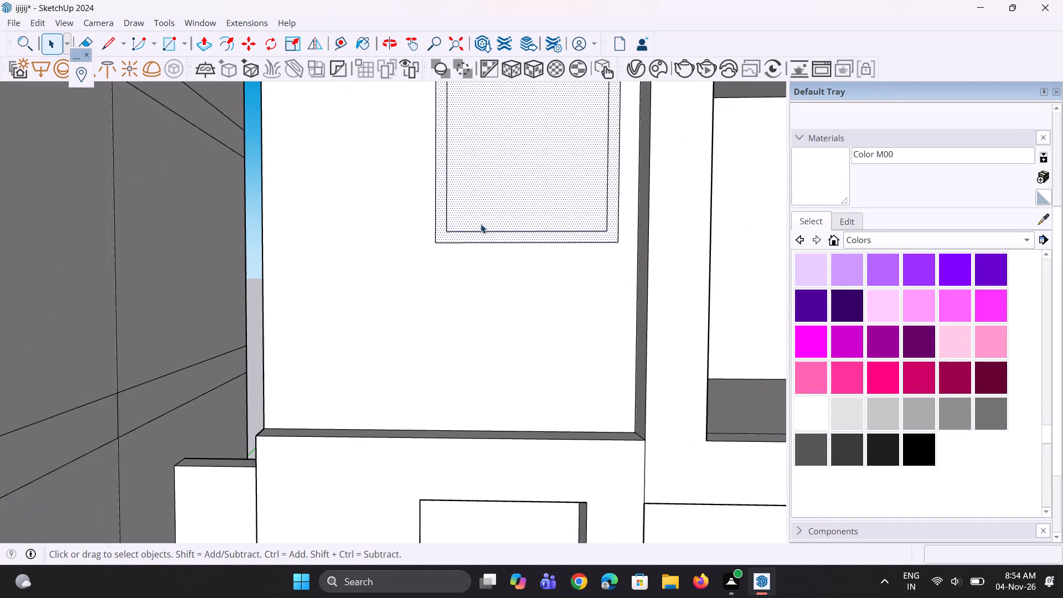
key(m)
click(508, 182)
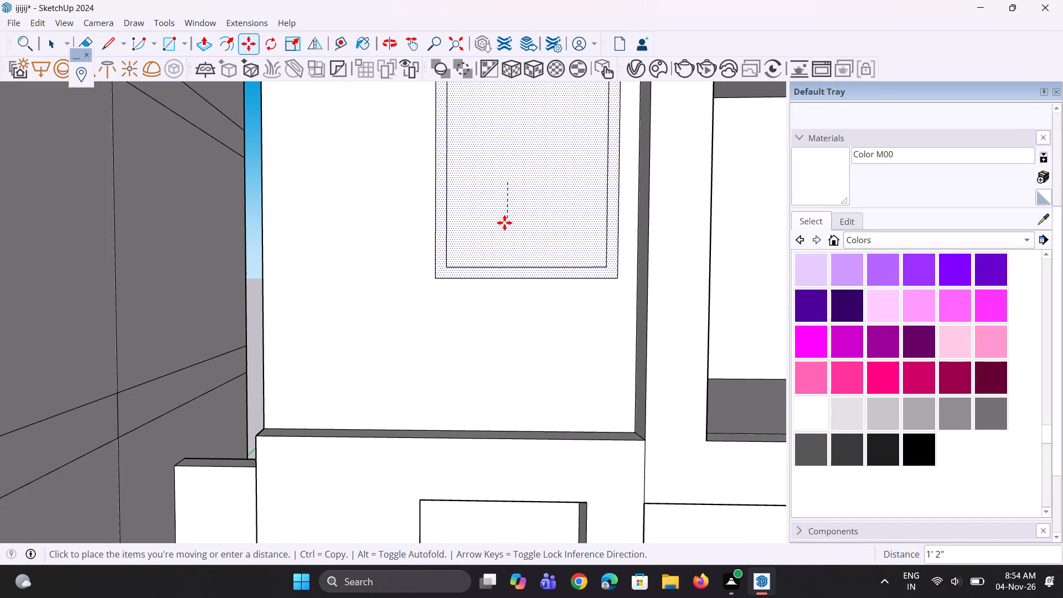
click(505, 256)
scroll(506, 380, down, 12)
key(space)
key(space)
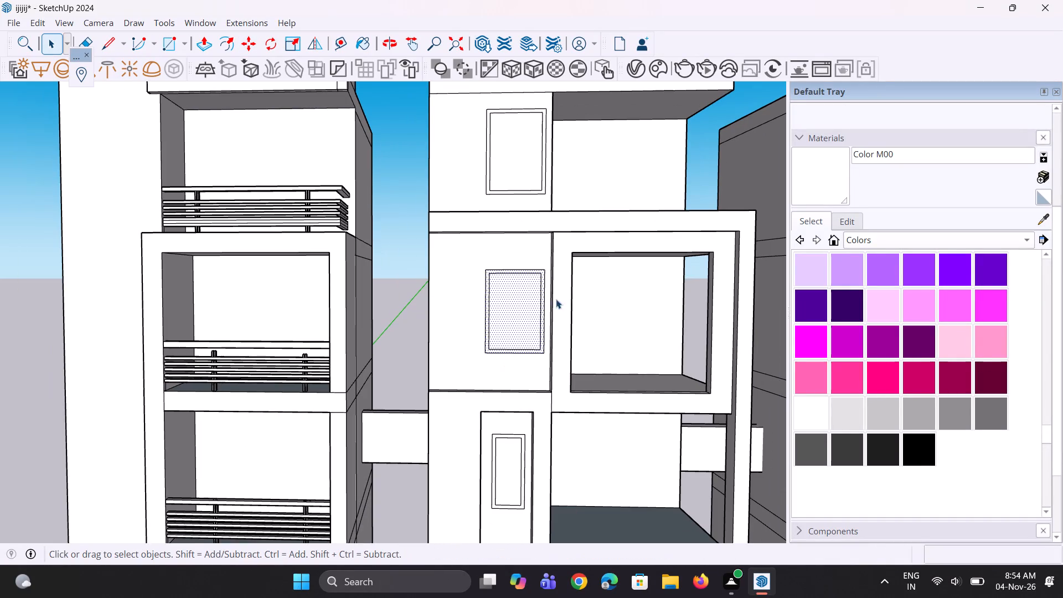
key(space)
click(409, 214)
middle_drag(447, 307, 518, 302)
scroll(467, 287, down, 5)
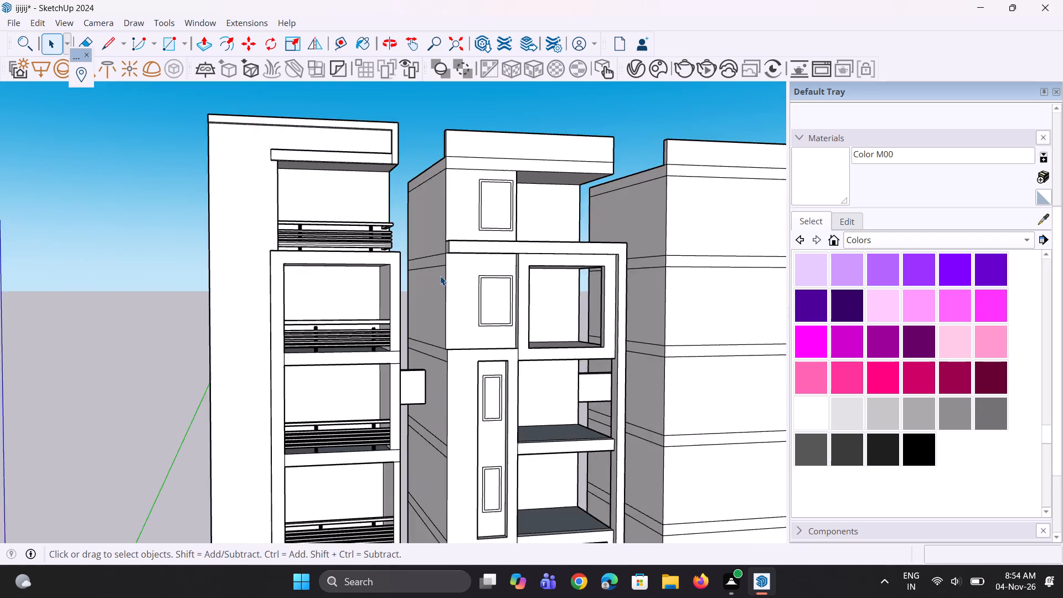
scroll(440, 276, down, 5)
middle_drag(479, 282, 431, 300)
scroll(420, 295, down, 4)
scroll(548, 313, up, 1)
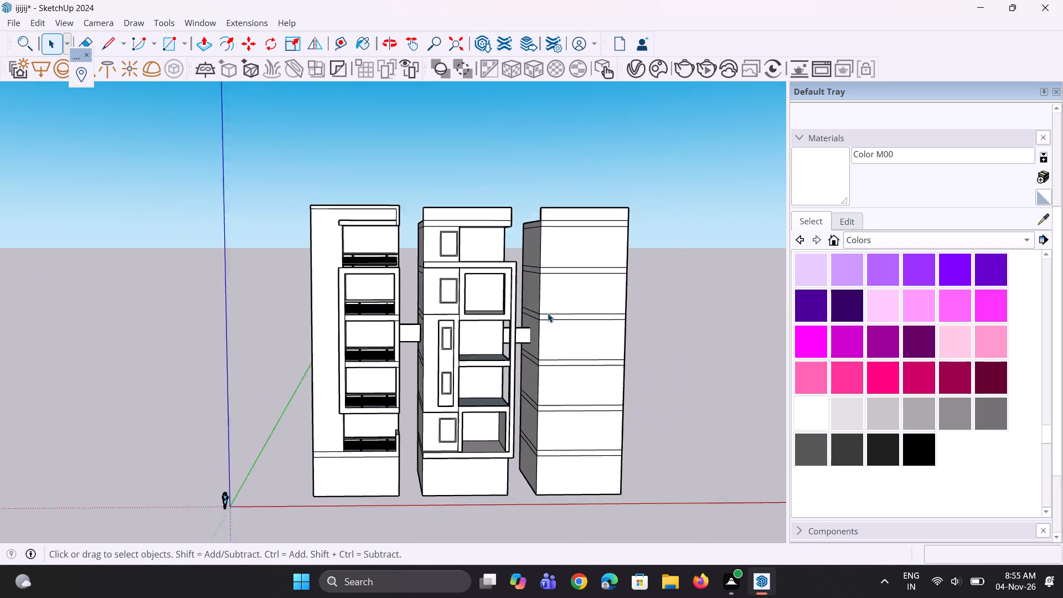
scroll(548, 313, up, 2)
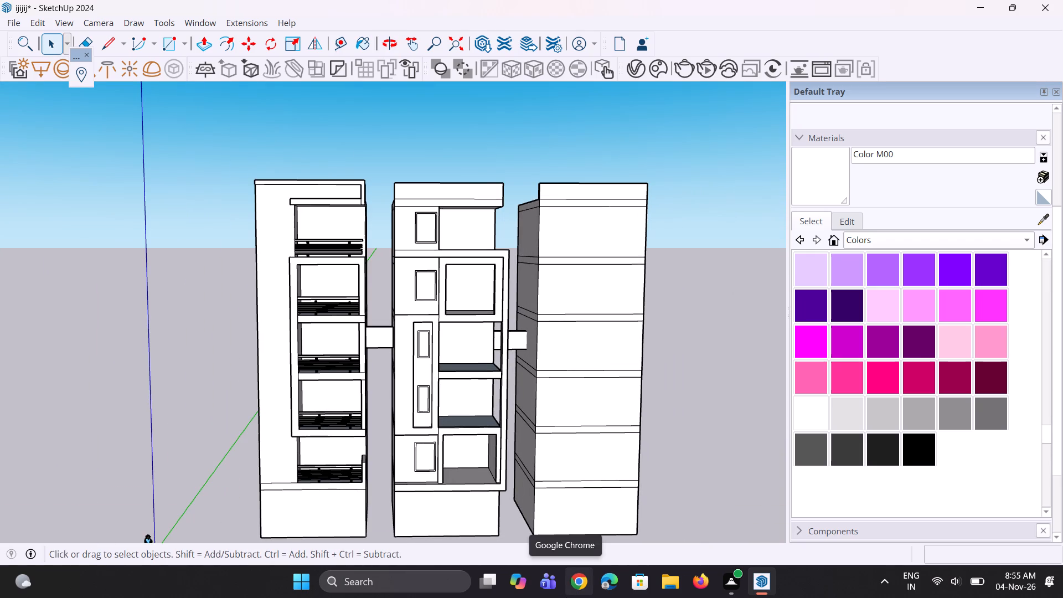
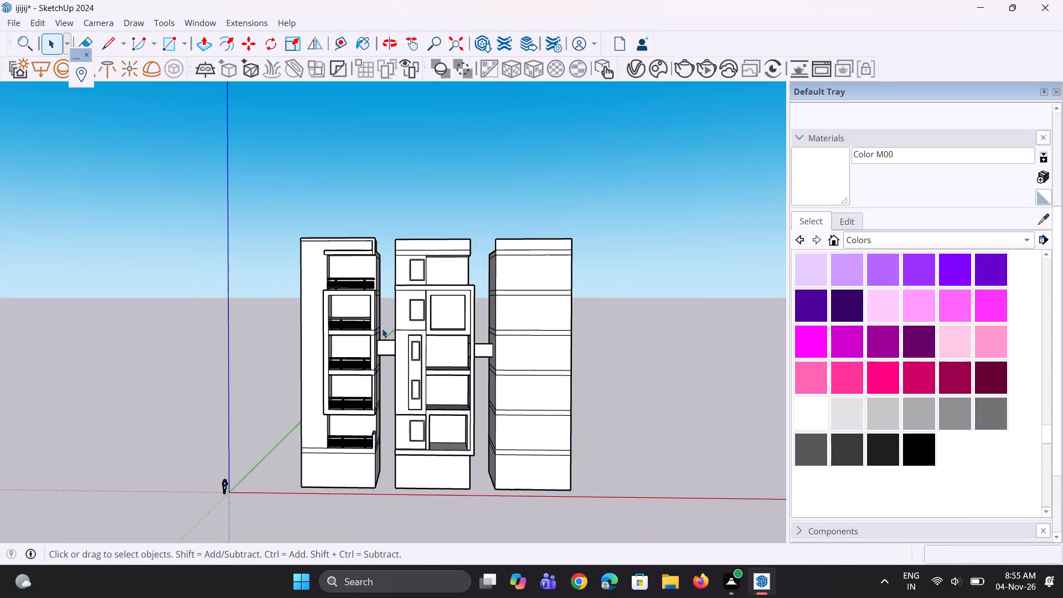
Copy the third tower's five storey-height front corner edges, on the side facing the middle tower, about 12' 11" across its front face.
scroll(382, 328, down, 2)
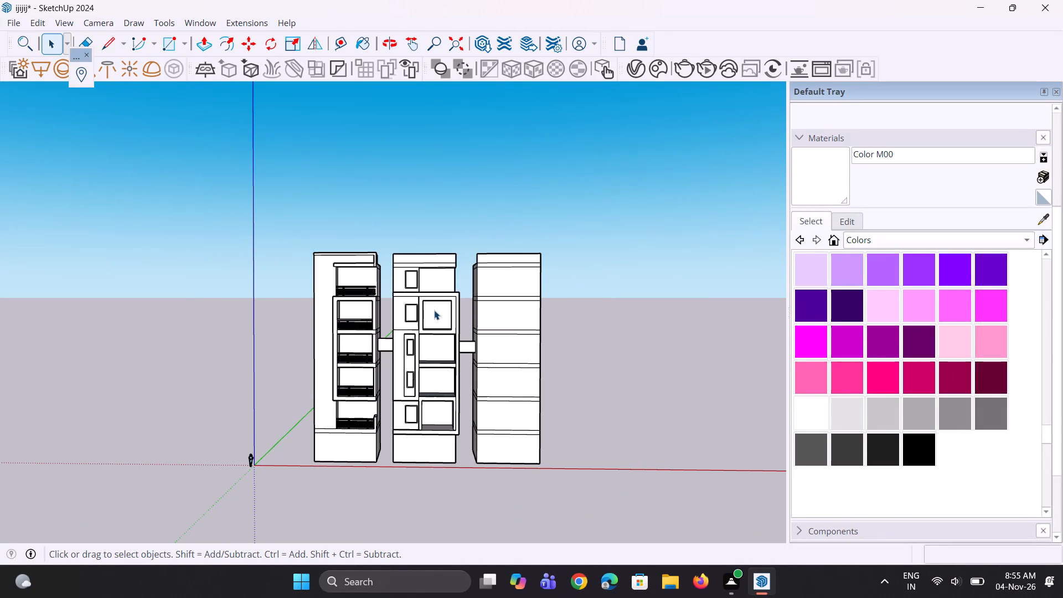
scroll(343, 338, down, 3)
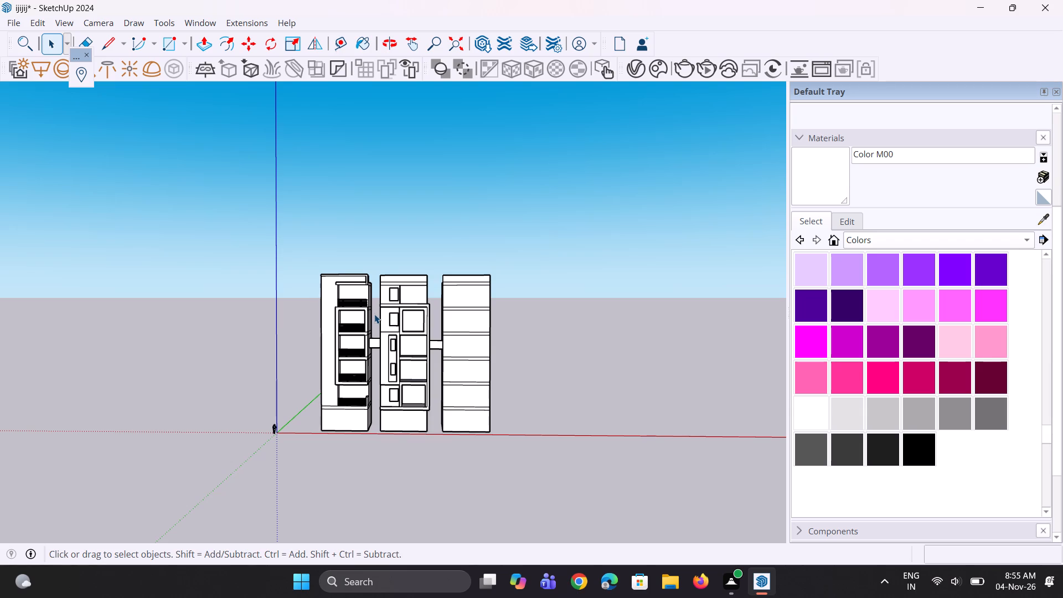
middle_drag(584, 324, 565, 324)
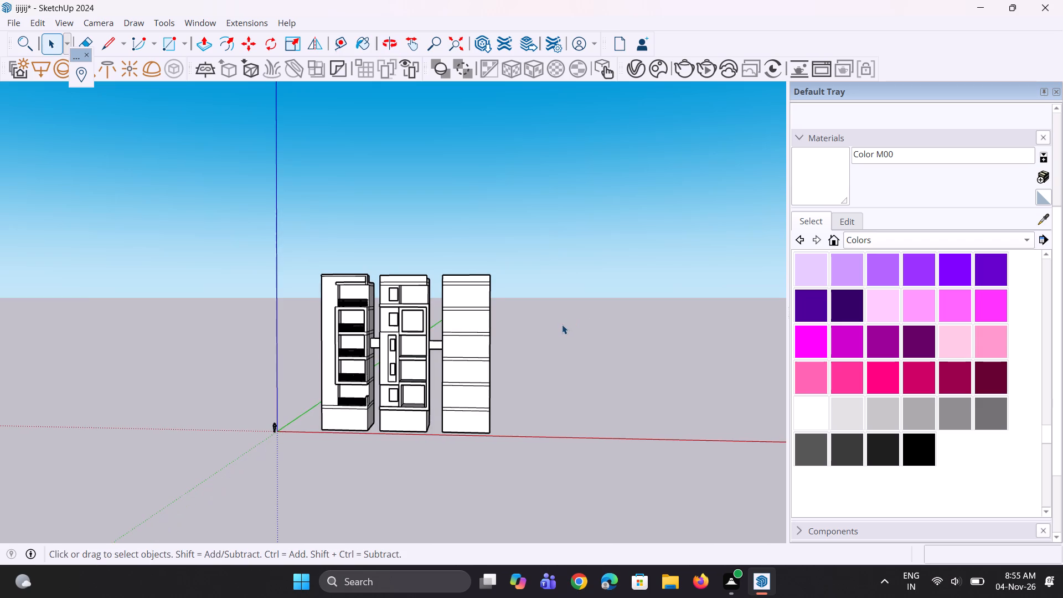
click(442, 303)
scroll(442, 332, up, 3)
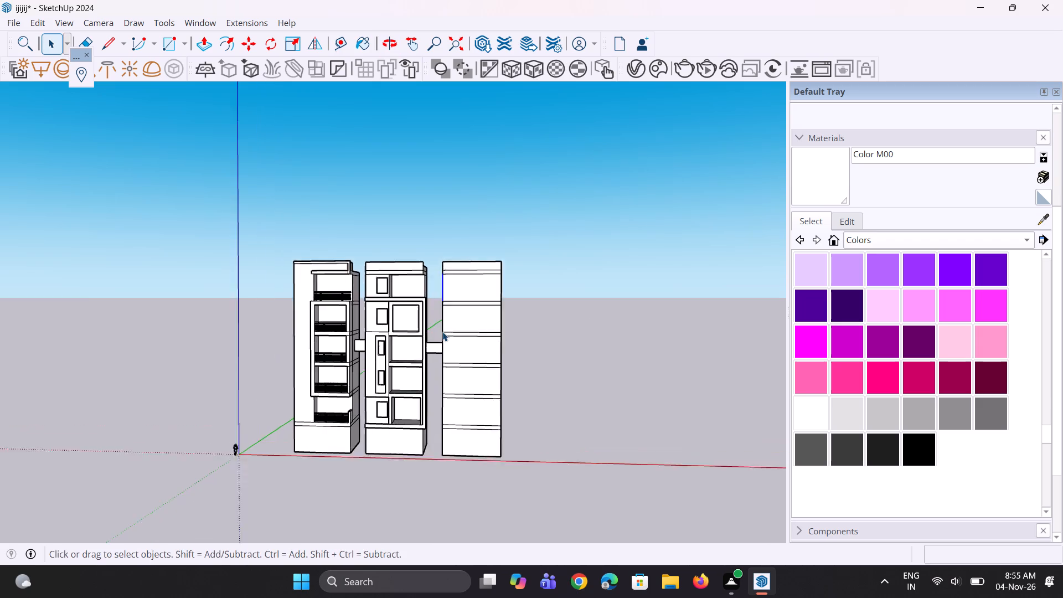
scroll(443, 332, up, 2)
ctrl+scroll(452, 317, up, 3)
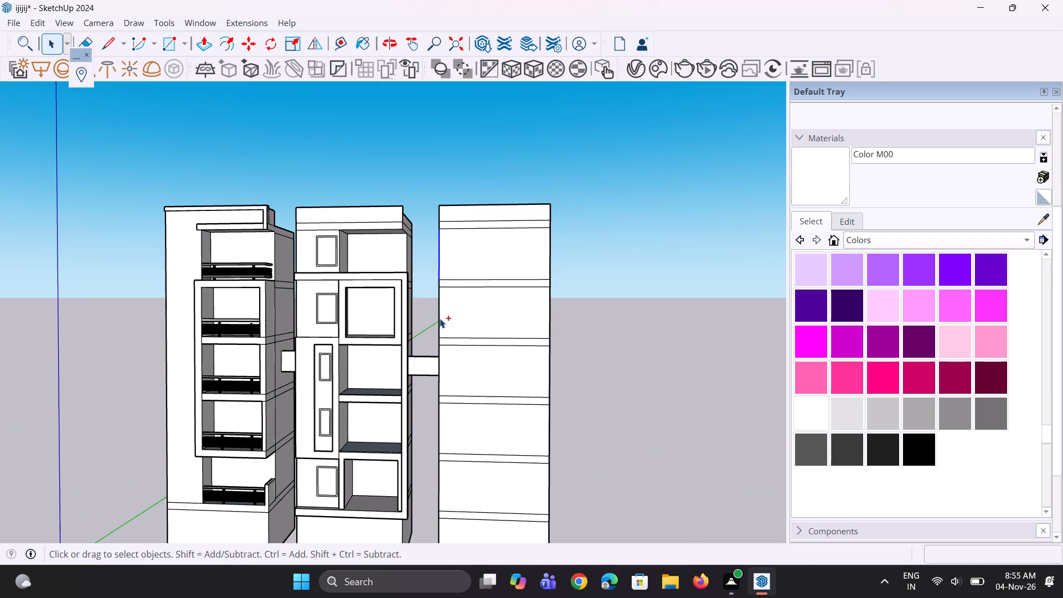
ctrl+click(440, 319)
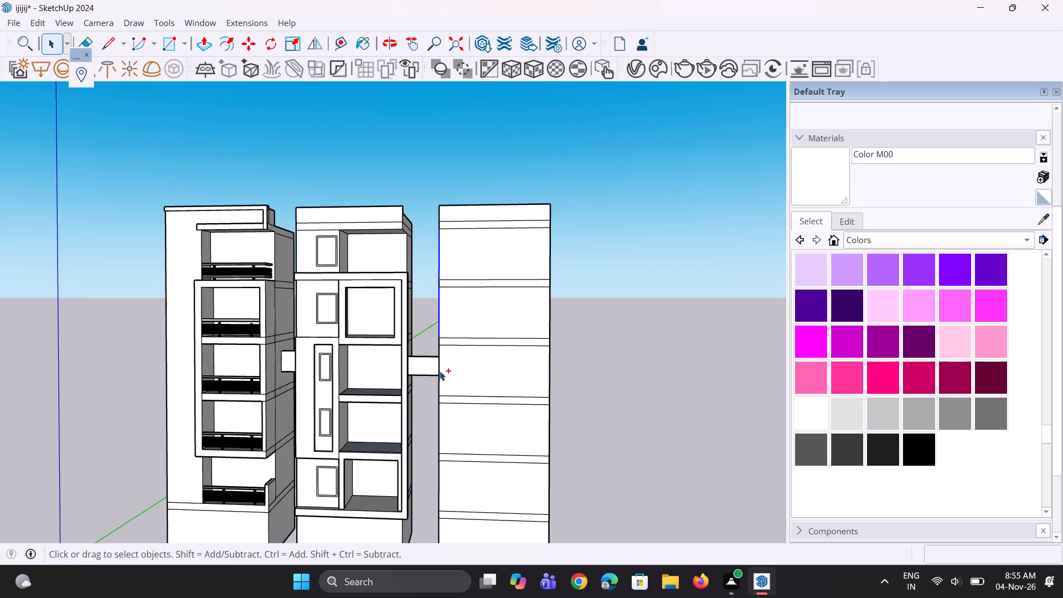
ctrl+click(440, 372)
ctrl+scroll(466, 237, down, 4)
ctrl+scroll(453, 378, up, 3)
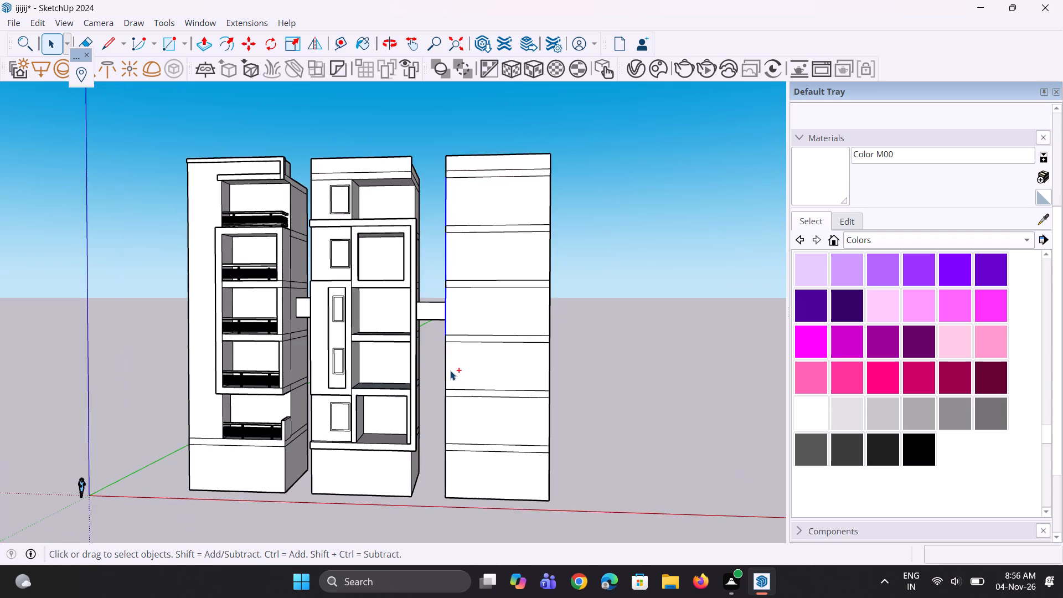
ctrl+scroll(447, 367, up, 1)
ctrl+click(446, 360)
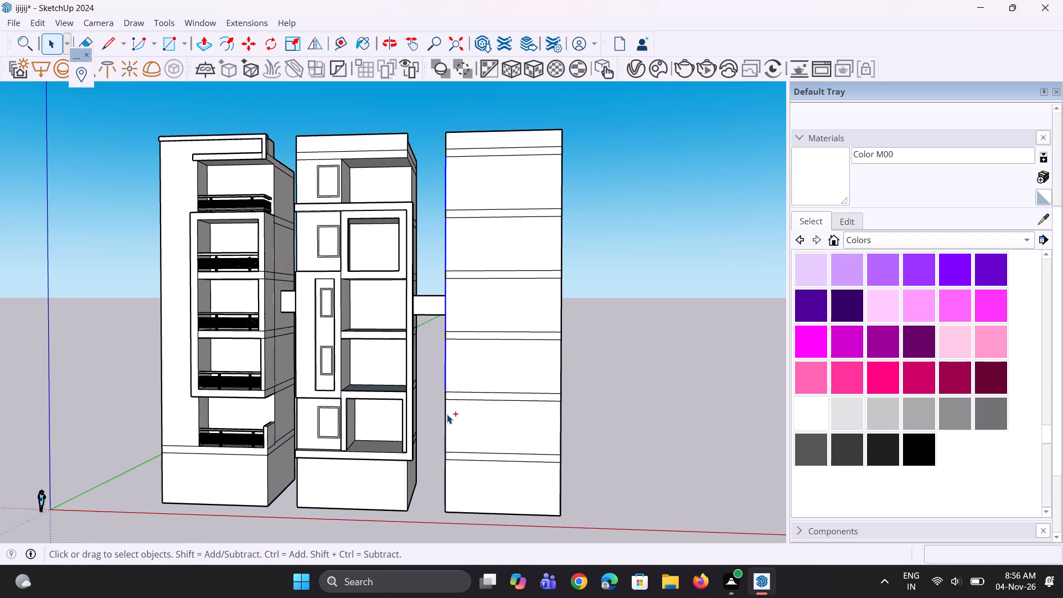
ctrl+click(447, 414)
key(m)
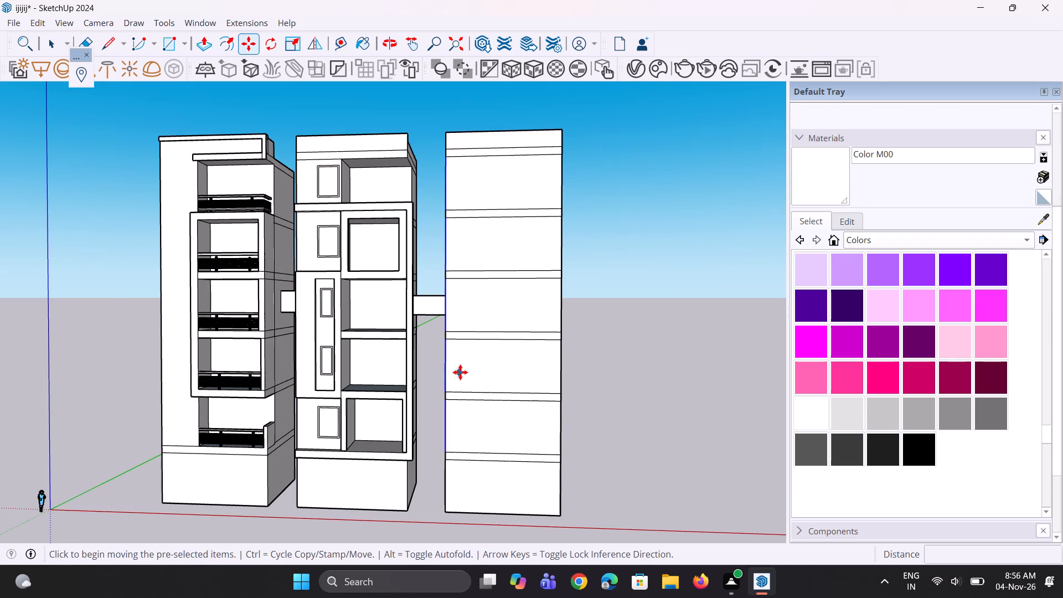
scroll(421, 409, up, 3)
scroll(458, 450, up, 2)
click(457, 469)
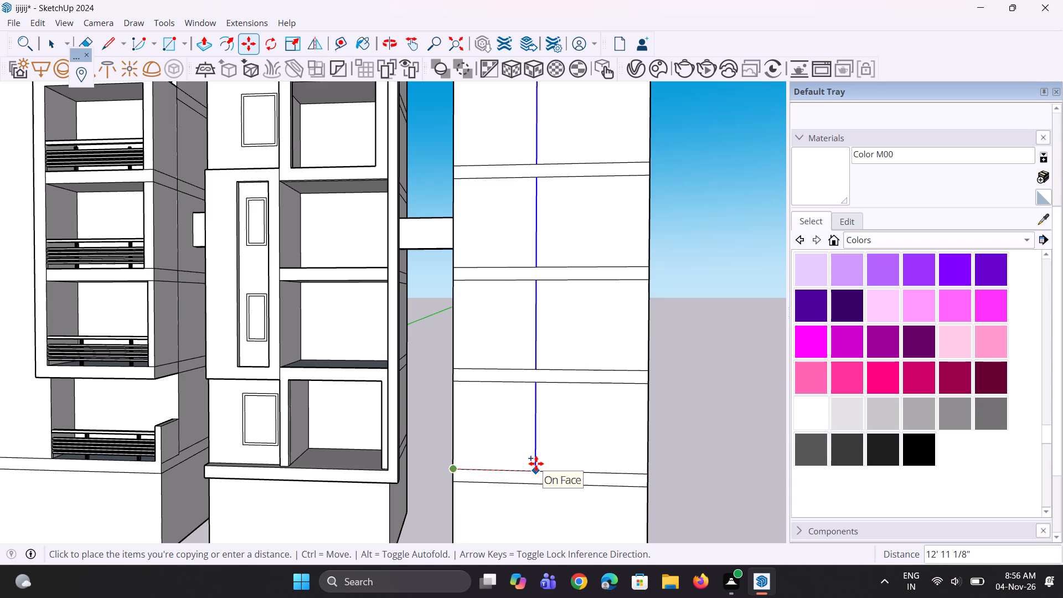
click(536, 463)
key(space)
key(space)
click(737, 421)
Push the outer front face of the third tower's lowest divided storey inward about 8' 3/4" to form a balcony recess.
scroll(381, 310, down, 2)
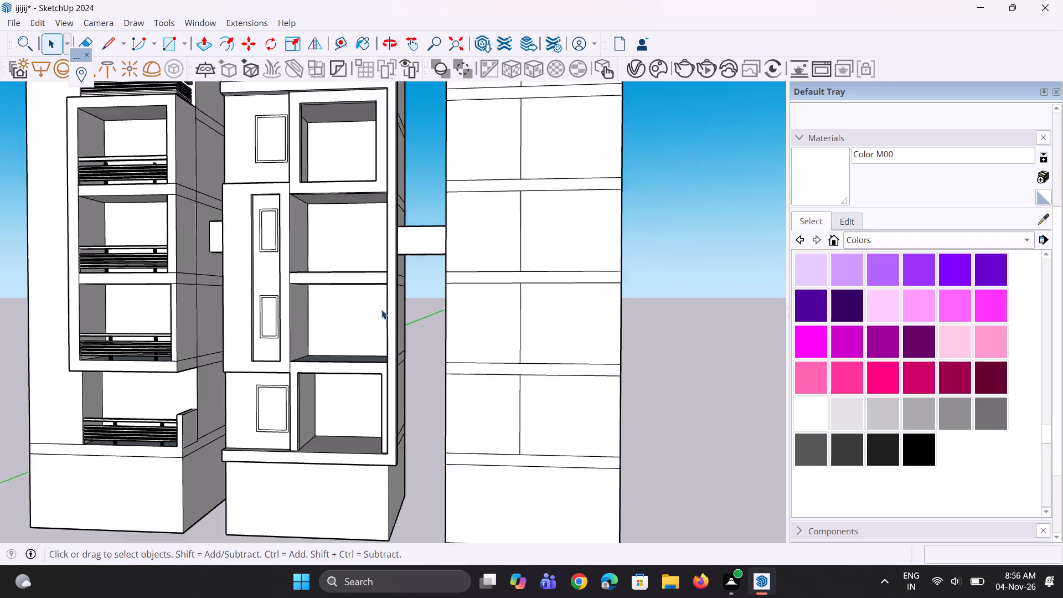
scroll(381, 310, down, 3)
middle_drag(430, 293, 329, 383)
key(p)
scroll(425, 413, up, 4)
scroll(502, 390, up, 3)
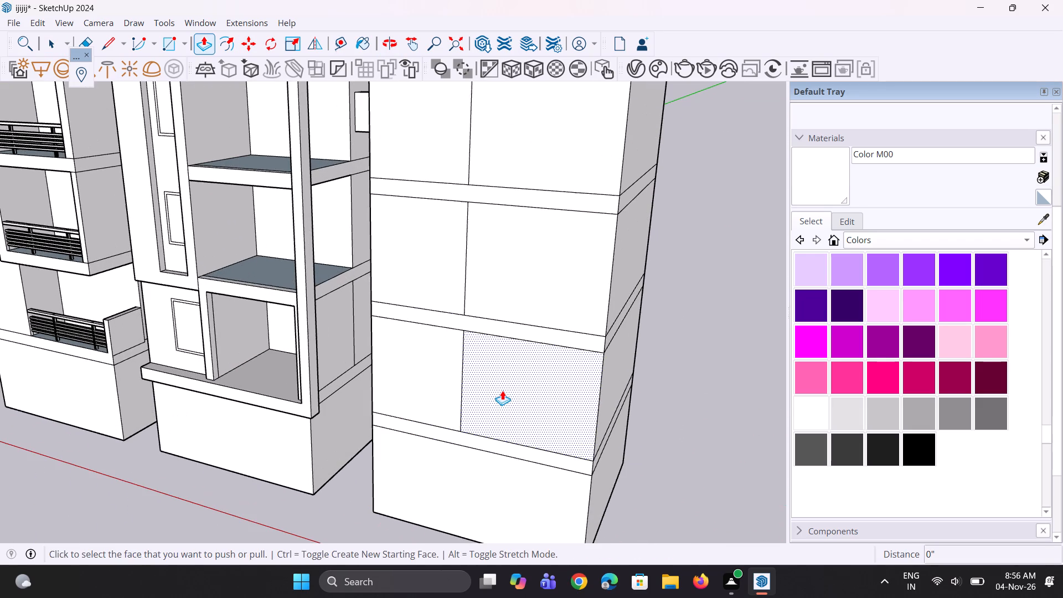
click(504, 392)
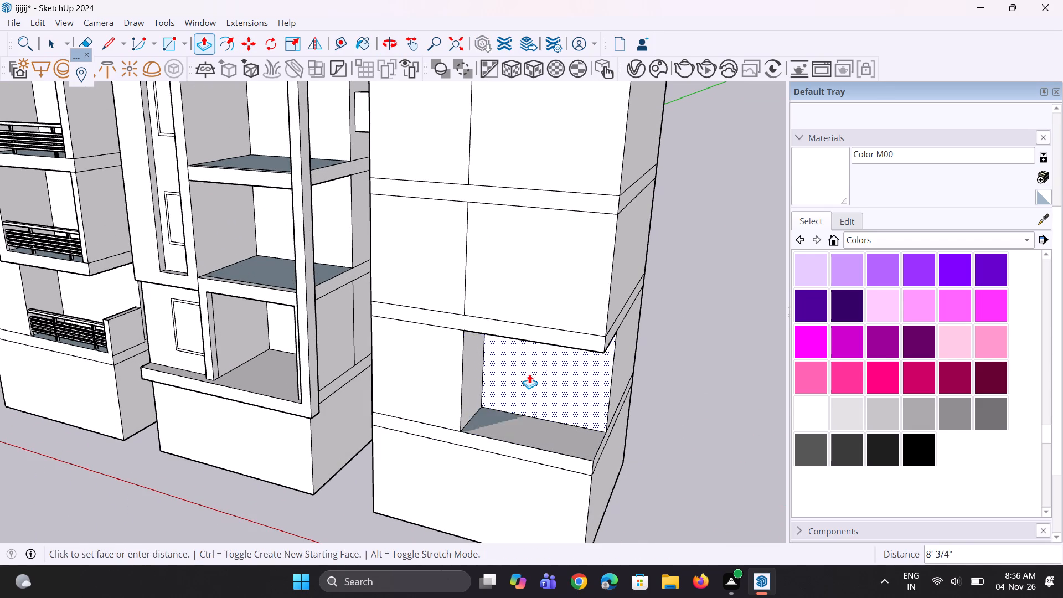
click(529, 374)
Repeat the same inward push on the outer front faces of the four storeys above.
double_click(535, 305)
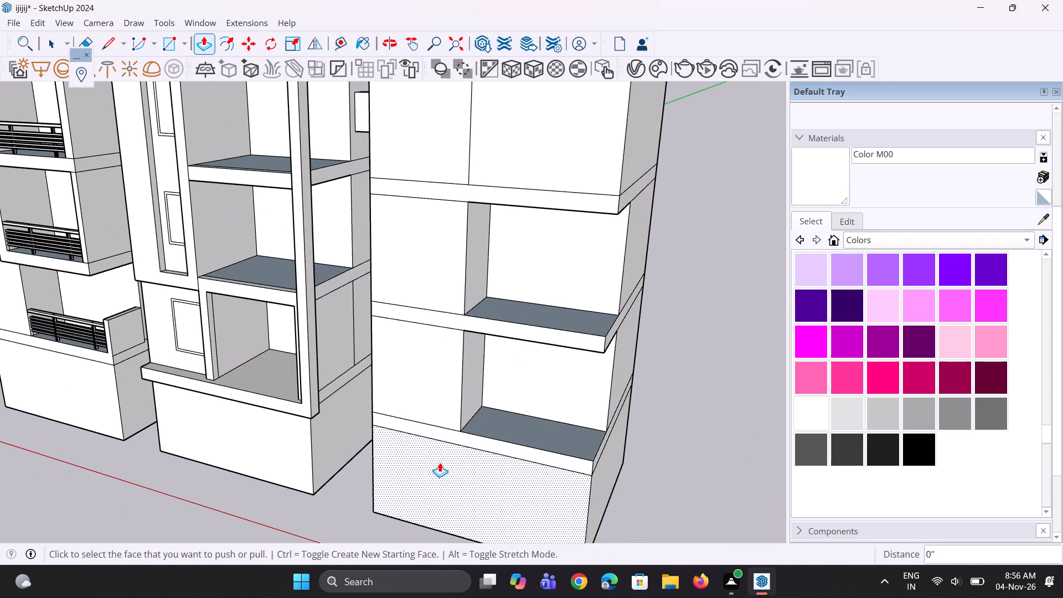
scroll(440, 462, down, 15)
scroll(470, 417, up, 9)
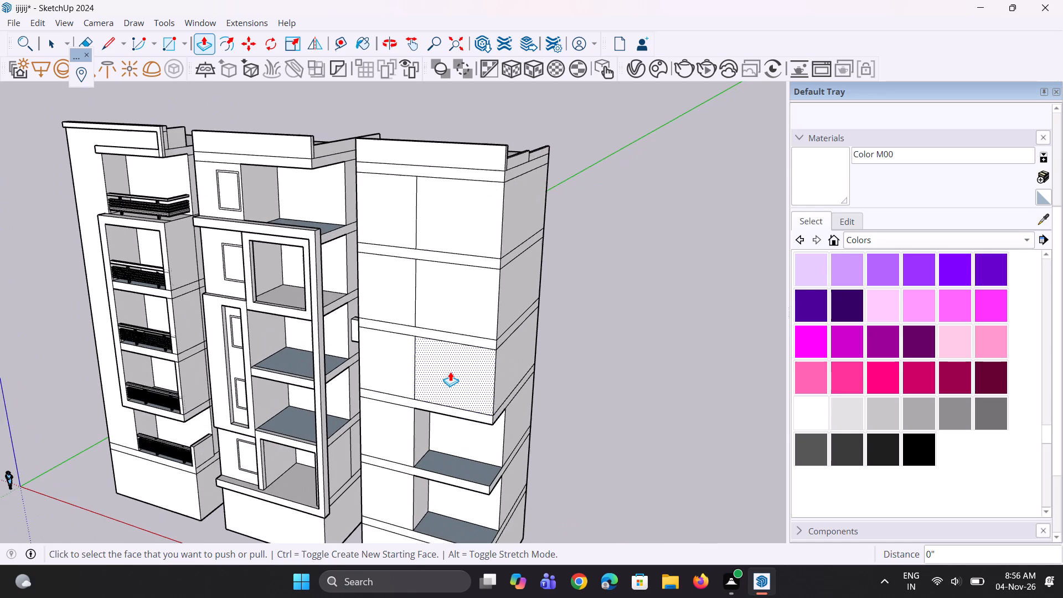
double_click(450, 372)
double_click(469, 296)
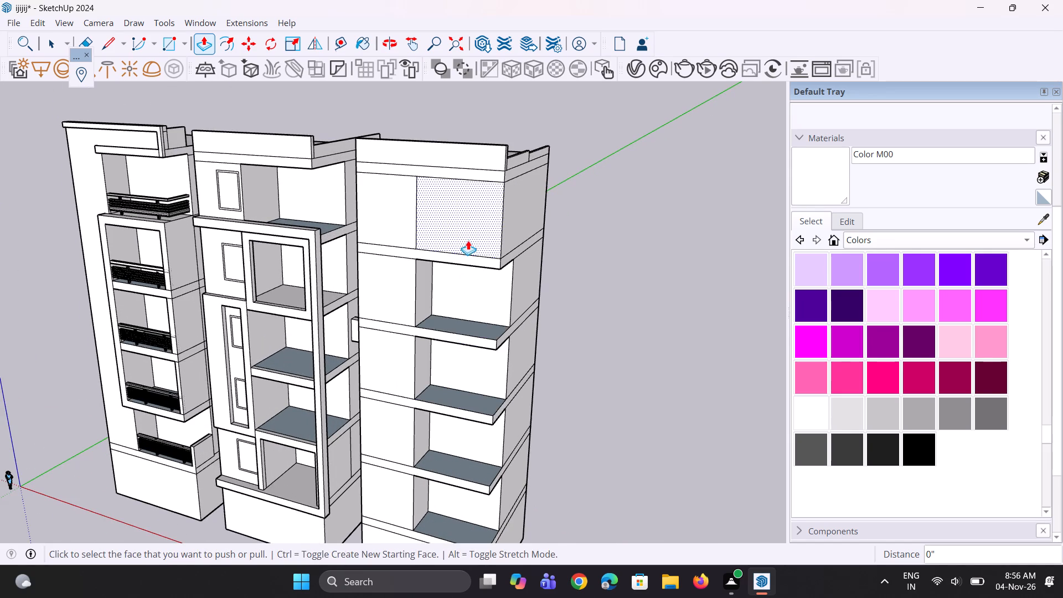
double_click(465, 229)
middle_drag(473, 296, 563, 275)
key(space)
scroll(510, 274, down, 3)
key(space)
Widen the third tower's second recess from the top by pushing its inner side wall about 1' 6 7/8" toward the middle tower.
scroll(465, 244, down, 3)
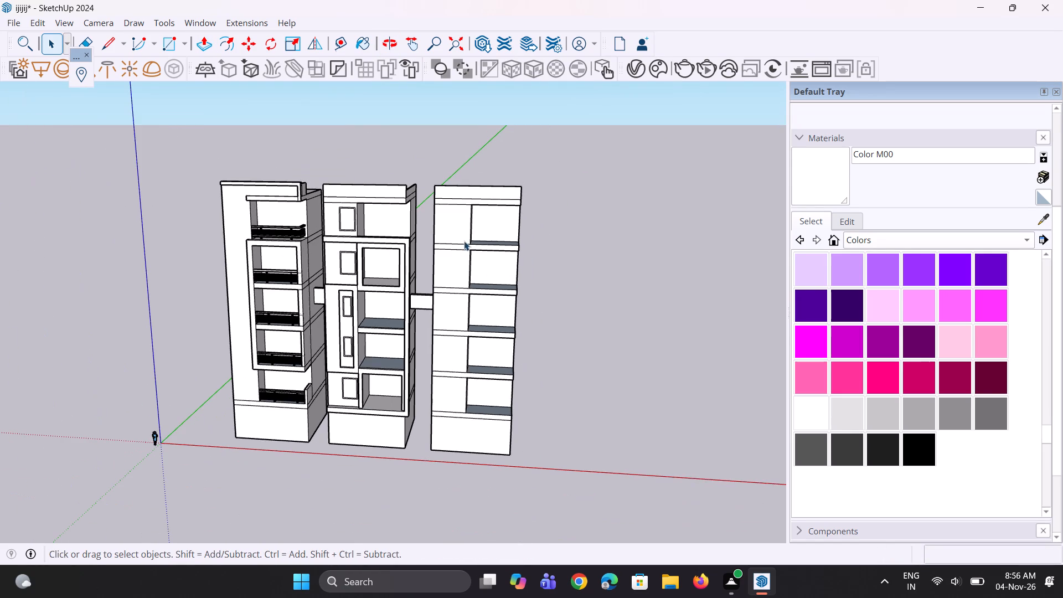
middle_drag(498, 267, 443, 285)
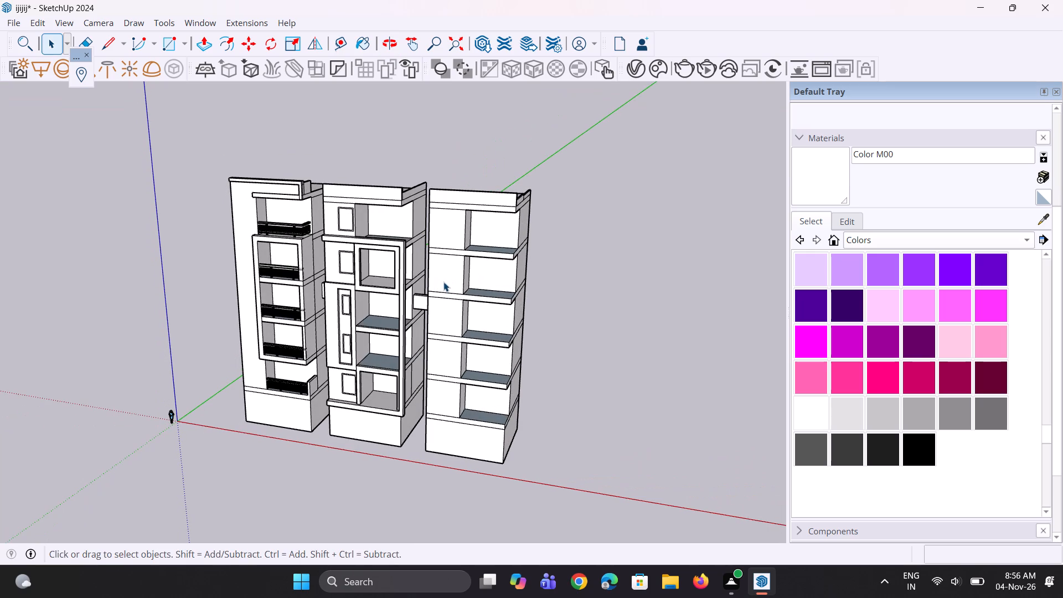
scroll(443, 280, up, 10)
key(p)
scroll(469, 272, up, 3)
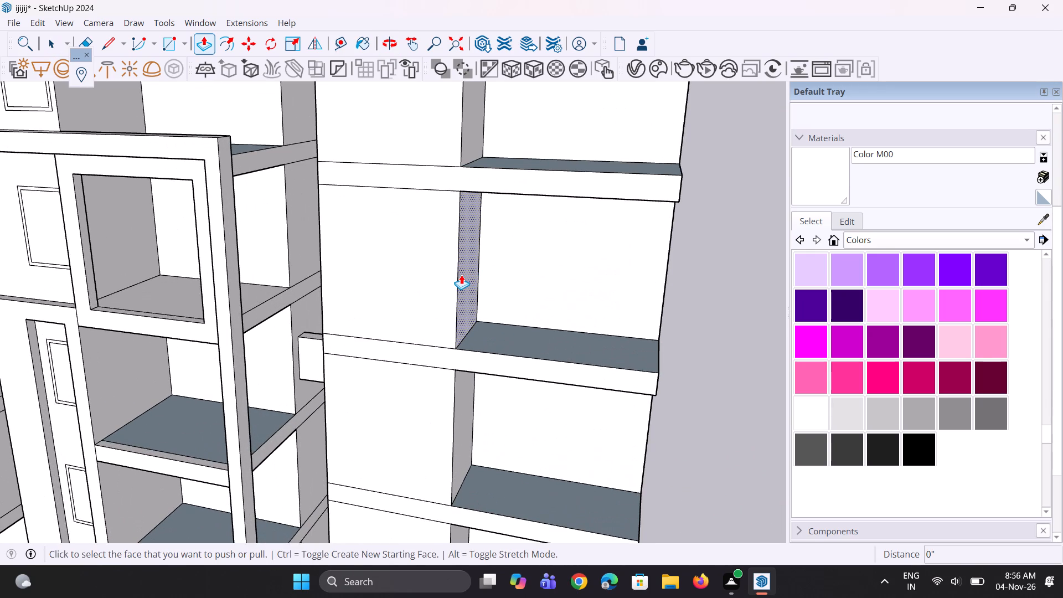
click(461, 275)
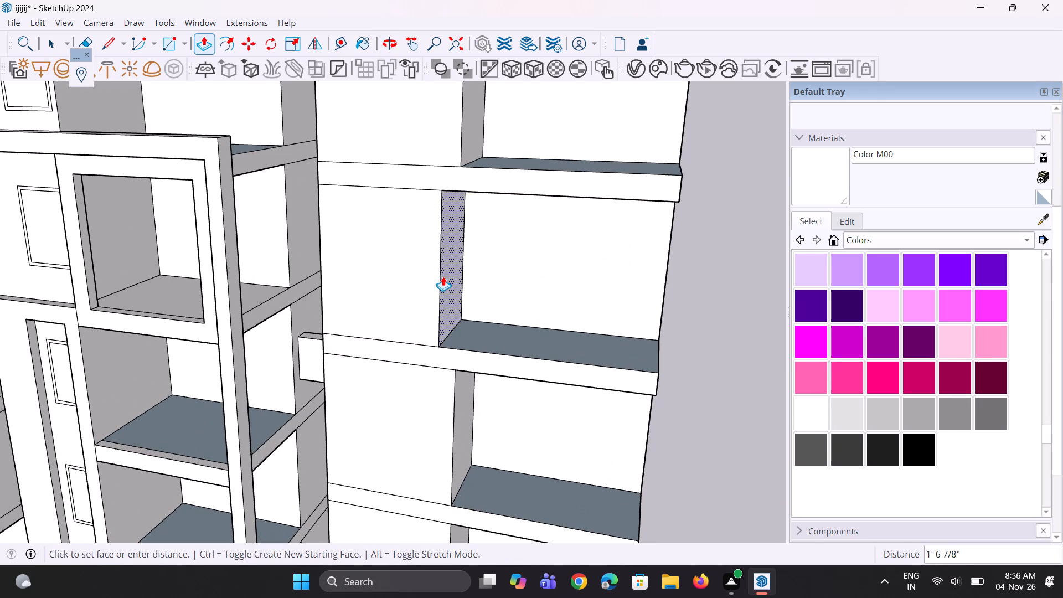
click(443, 276)
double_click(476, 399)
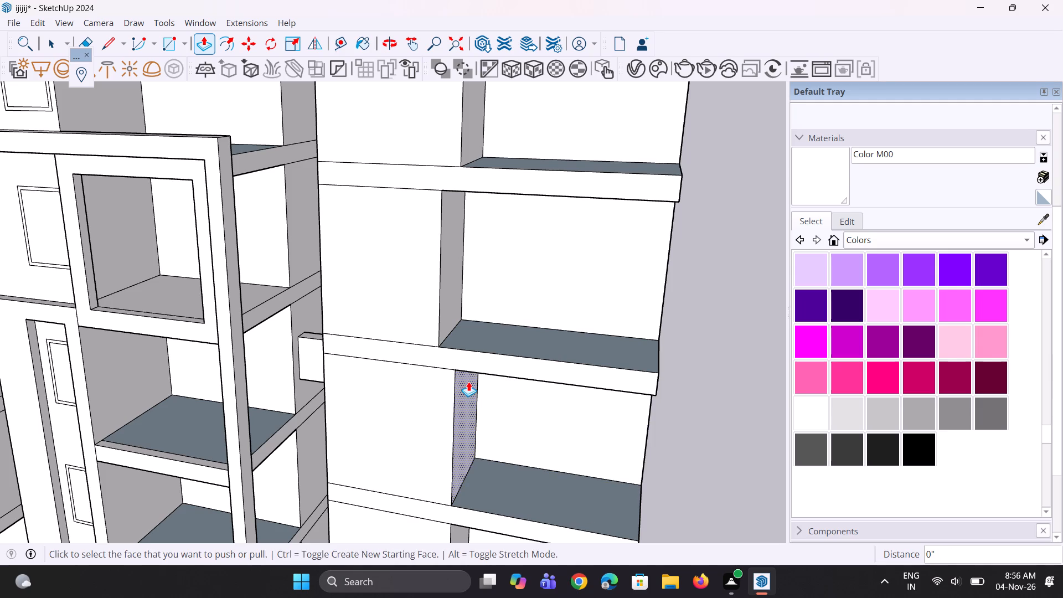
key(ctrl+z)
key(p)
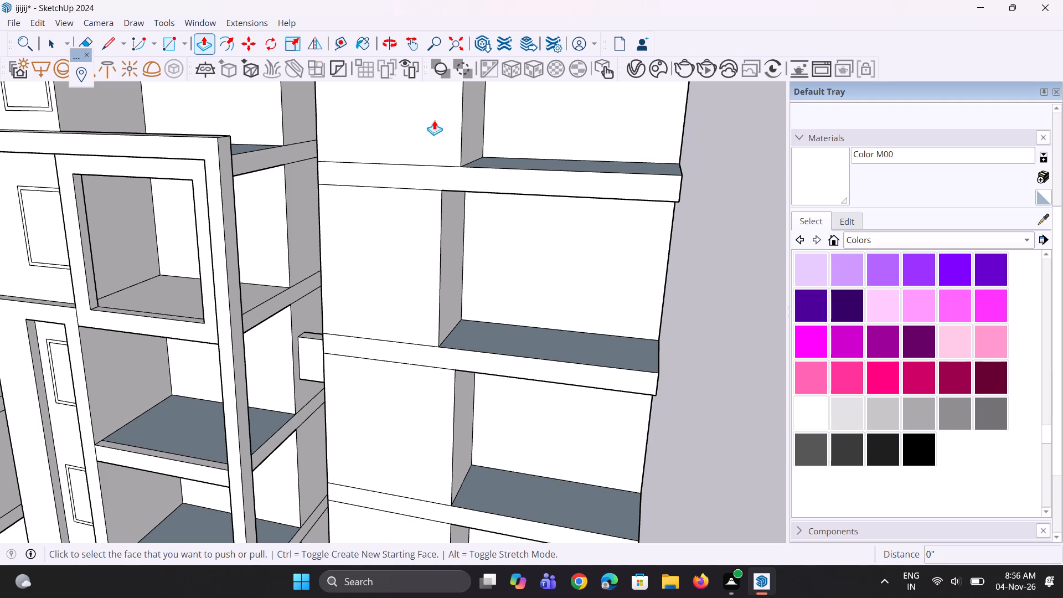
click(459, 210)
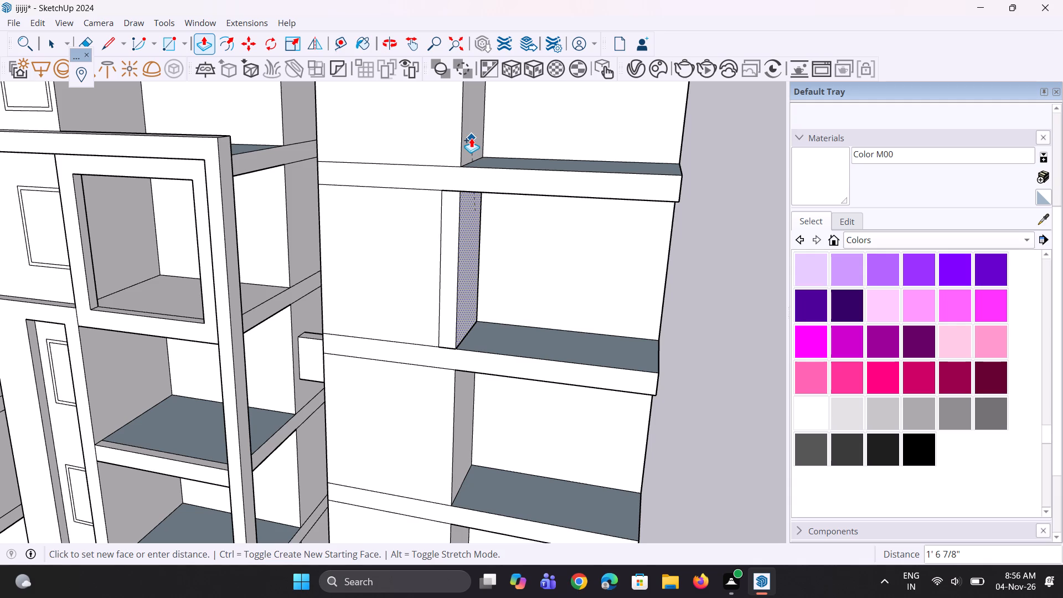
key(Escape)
Push the inner side walls of the three recesses below by the same 1' 6 7/8", aligning them with the widened recess.
scroll(461, 560, up, 3)
scroll(407, 435, down, 4)
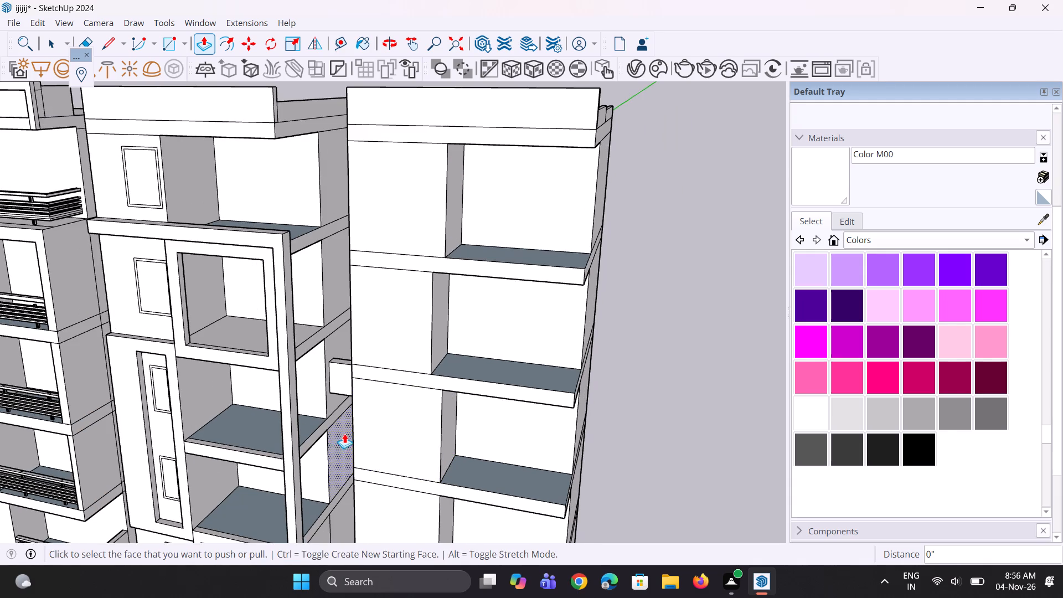
click(447, 427)
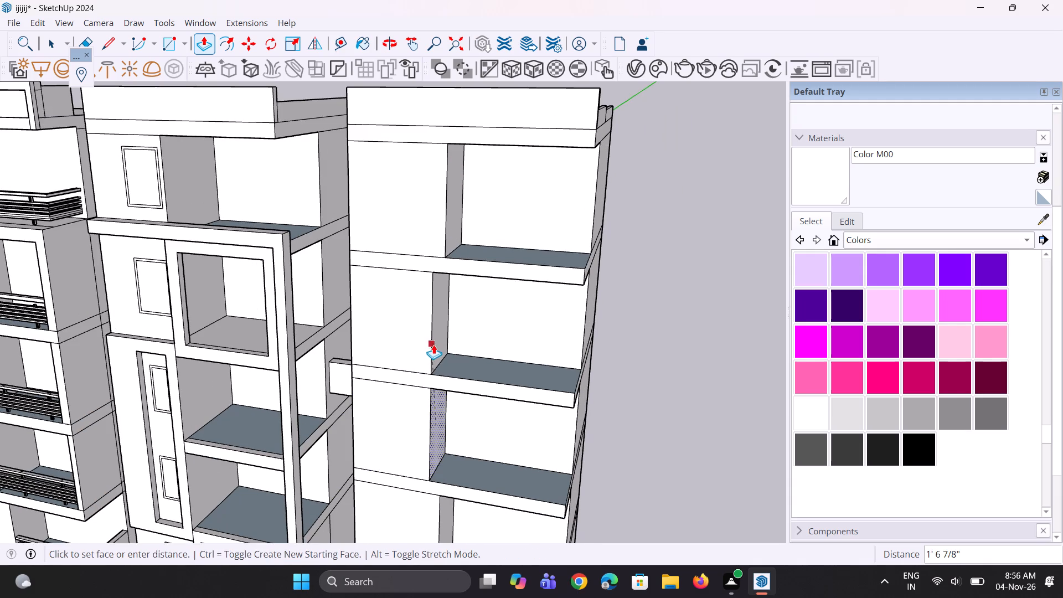
click(434, 344)
scroll(420, 269, down, 9)
scroll(458, 361, up, 6)
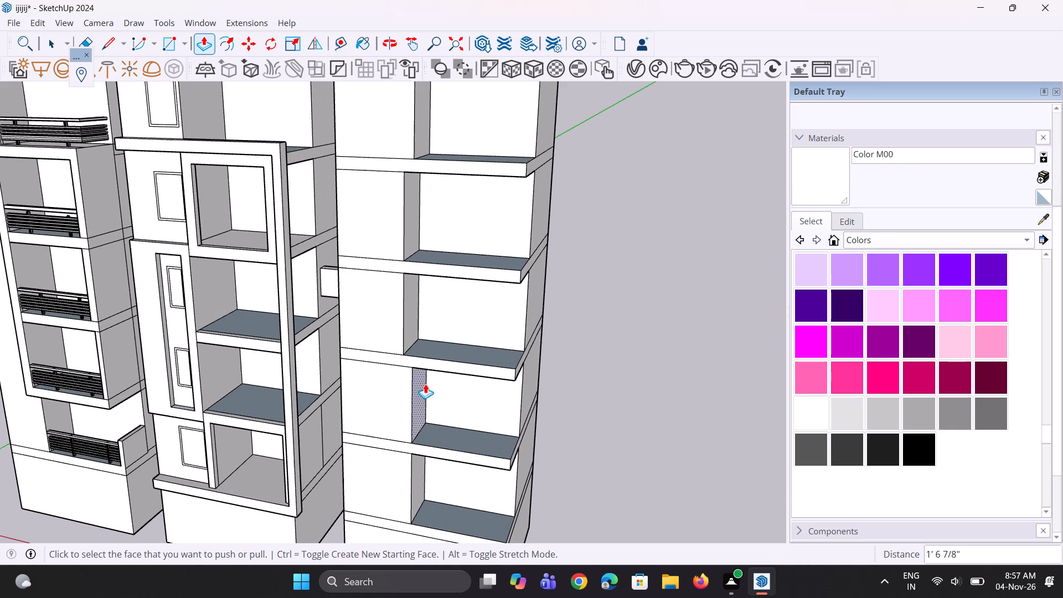
double_click(424, 395)
scroll(399, 253, down, 4)
scroll(434, 369, up, 3)
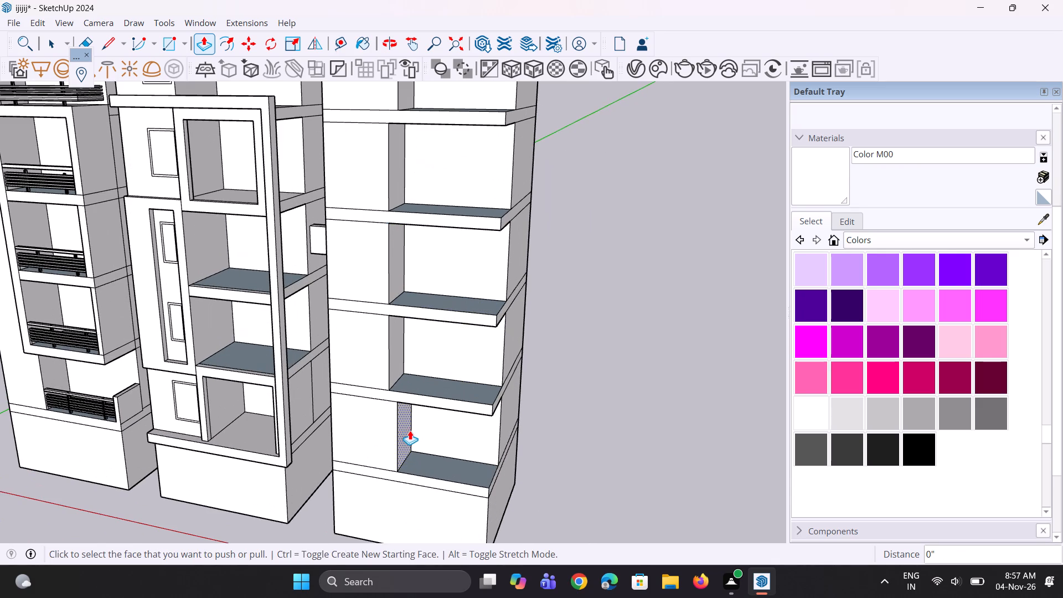
double_click(410, 430)
Push the side wall of the second recess from the top a further 4 11/16" toward the middle tower.
scroll(406, 445, down, 9)
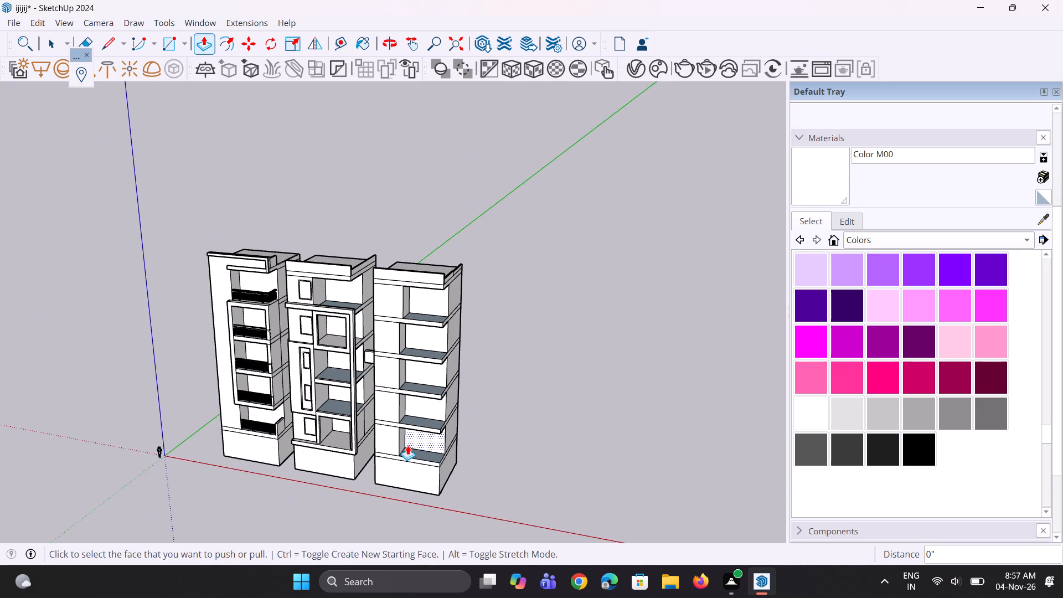
scroll(407, 445, down, 3)
scroll(417, 338, up, 15)
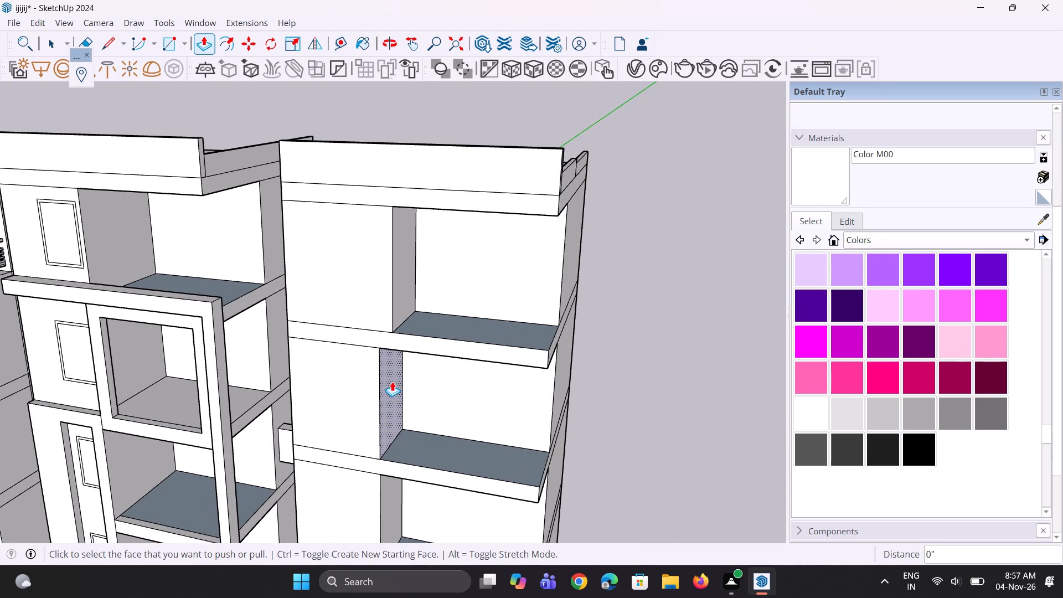
click(392, 382)
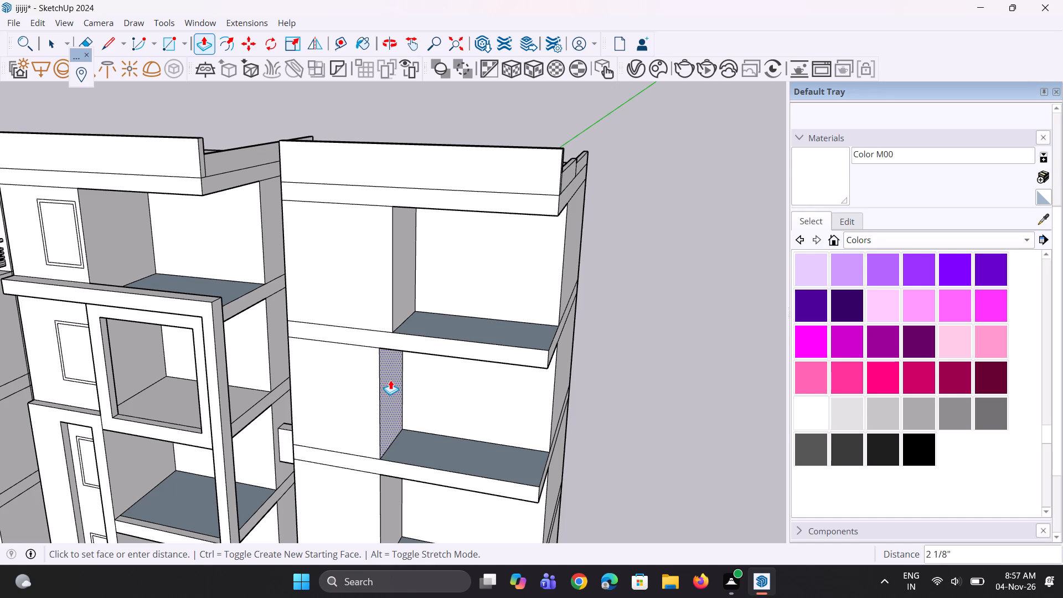
click(389, 379)
Repeat the same 4 11/16" push on the inner side walls of the three recesses below.
scroll(380, 333, down, 4)
scroll(408, 445, up, 2)
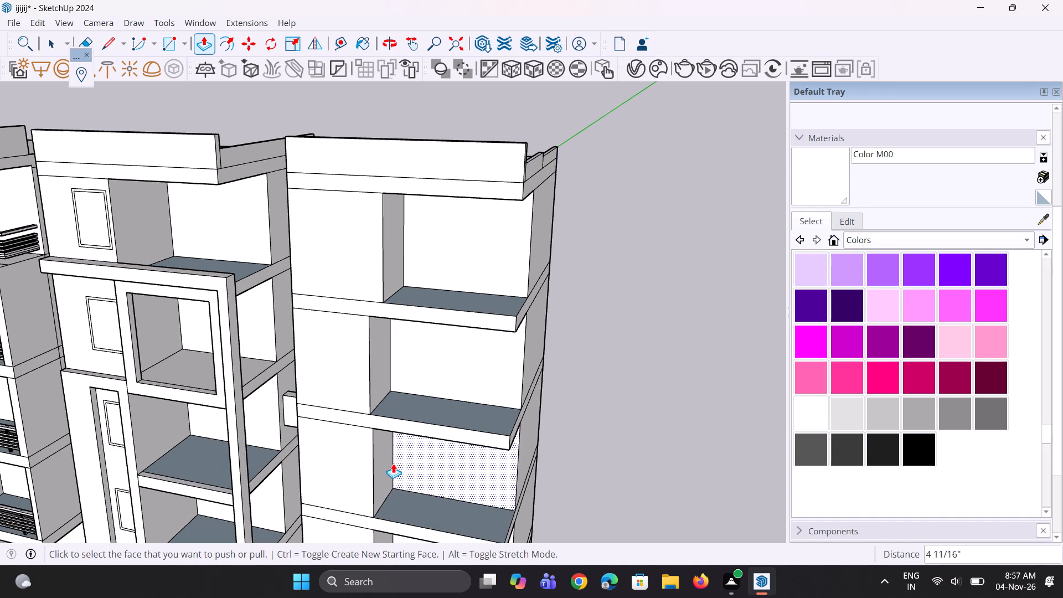
double_click(387, 463)
scroll(384, 267, down, 10)
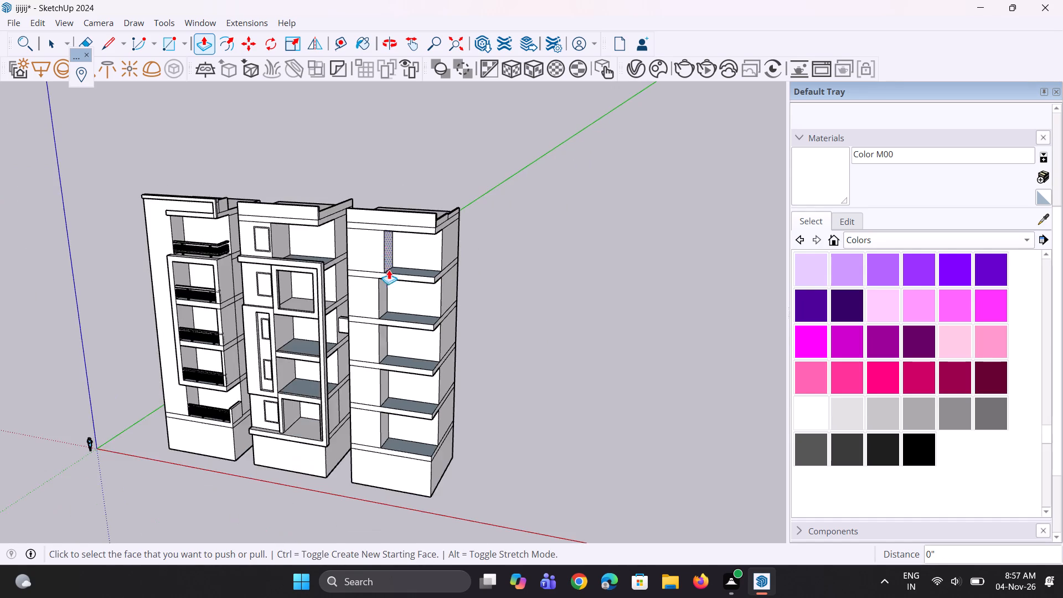
scroll(395, 407, up, 12)
double_click(374, 364)
scroll(364, 262, down, 2)
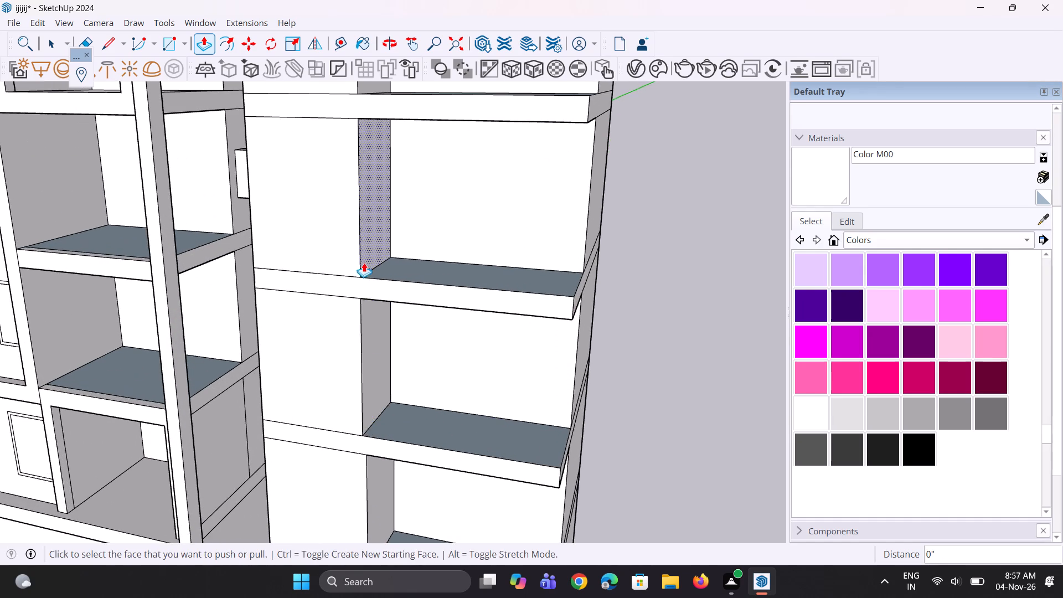
scroll(364, 262, down, 4)
scroll(388, 454, up, 6)
double_click(369, 405)
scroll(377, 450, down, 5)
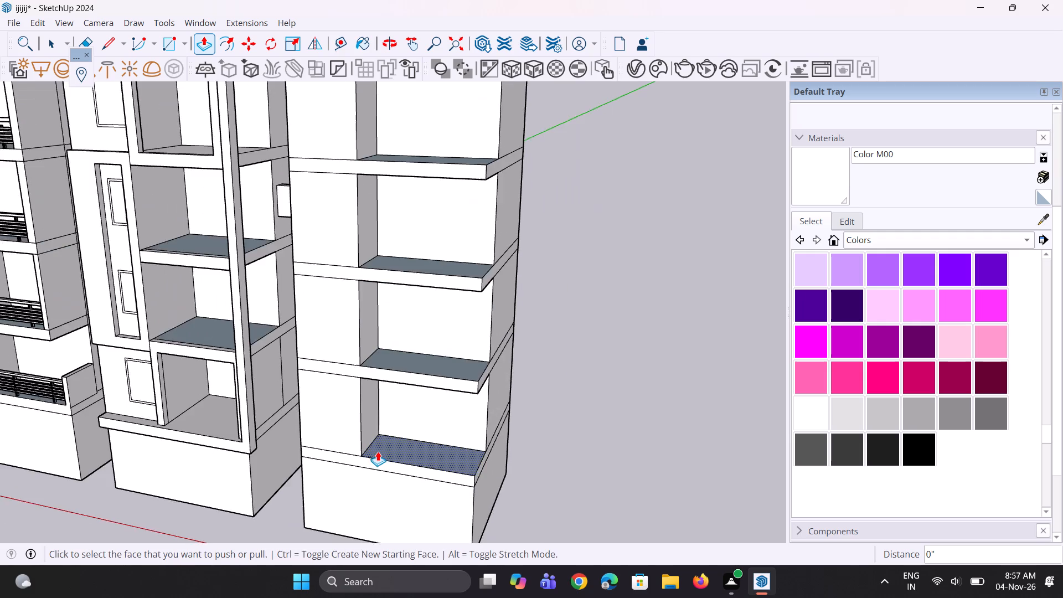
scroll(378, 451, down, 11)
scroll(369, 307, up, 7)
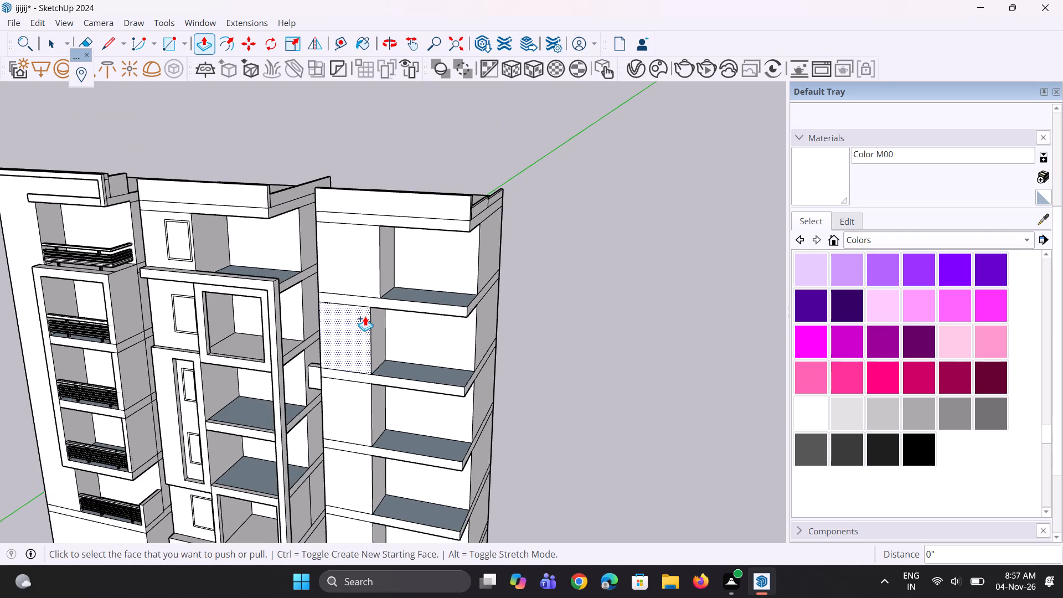
Pull the third tower's second recess side wall away from the middle tower, aligning it with the top recess's side wall.
scroll(365, 316, up, 6)
click(390, 318)
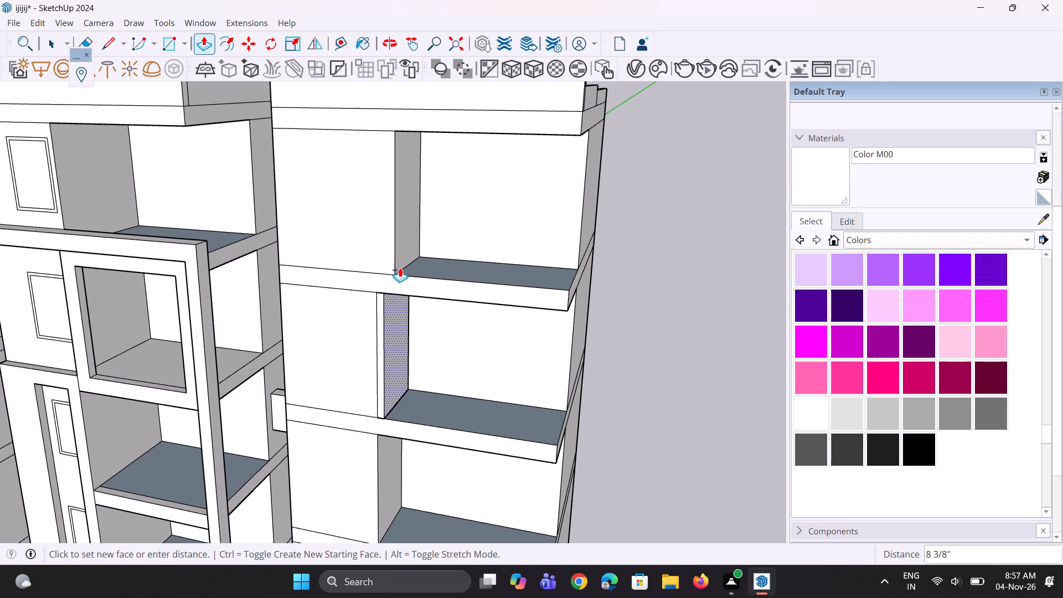
click(401, 243)
Repeat the same pull on the inner side walls of the three recesses below, leaving a narrow vertical strip beside each.
scroll(404, 229, down, 5)
scroll(389, 493, up, 3)
scroll(411, 380, up, 4)
double_click(384, 384)
scroll(360, 293, down, 6)
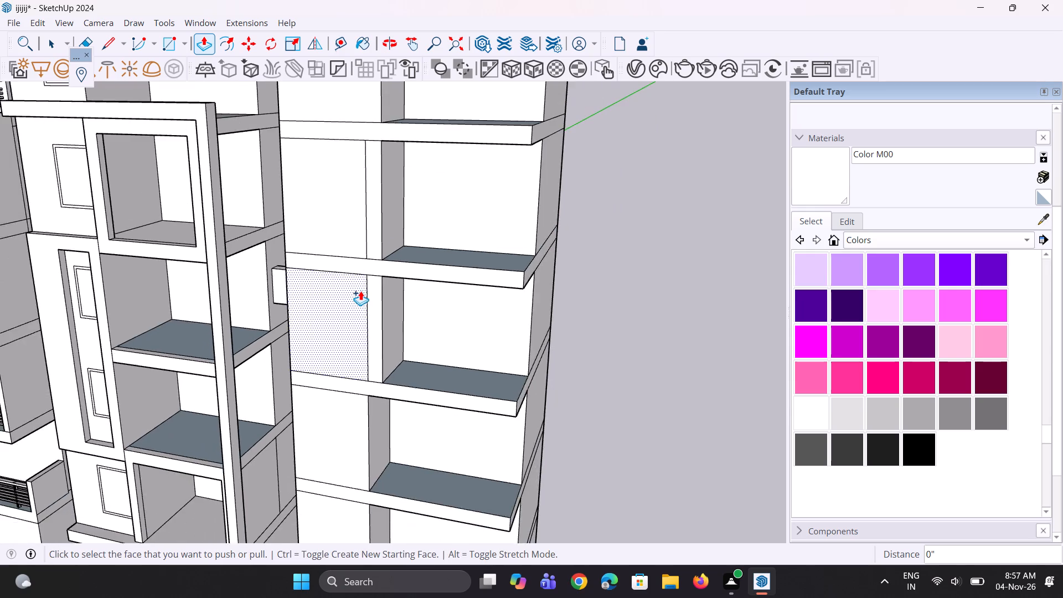
scroll(360, 291, down, 4)
scroll(373, 411, up, 7)
double_click(371, 388)
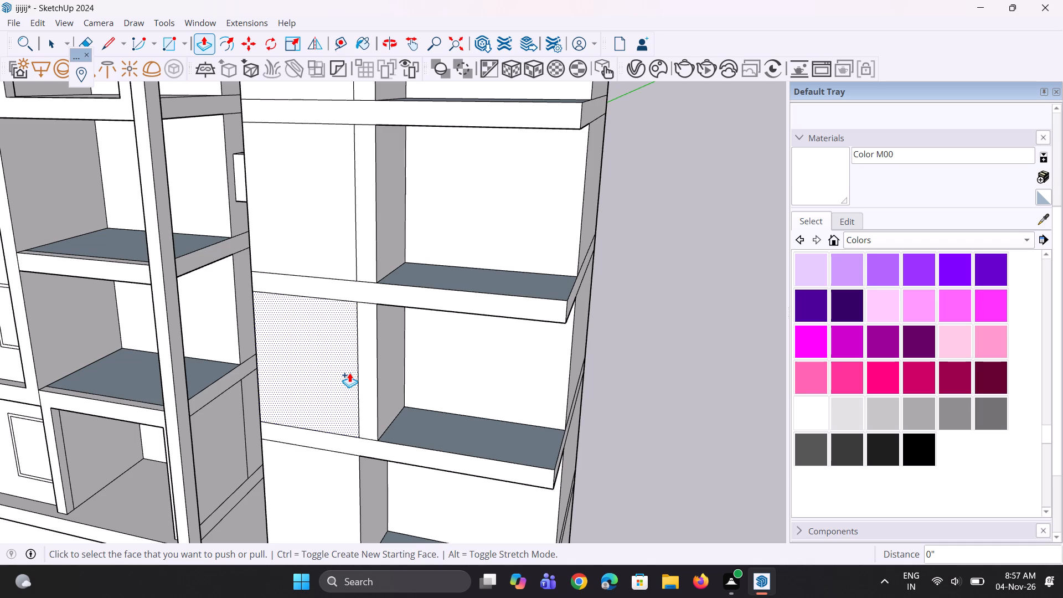
scroll(342, 276, down, 8)
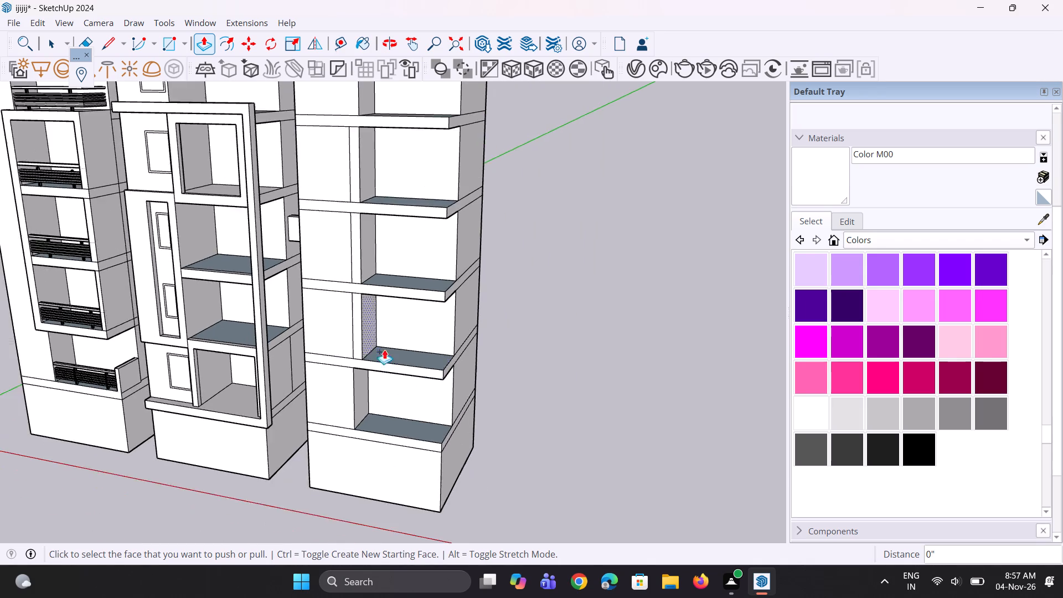
scroll(406, 429, up, 7)
double_click(349, 373)
Extend the strip beside the lowest recess across the floor band below with two 2' lines and erase the dividing edge.
scroll(480, 463, up, 1)
middle_drag(480, 463, 450, 464)
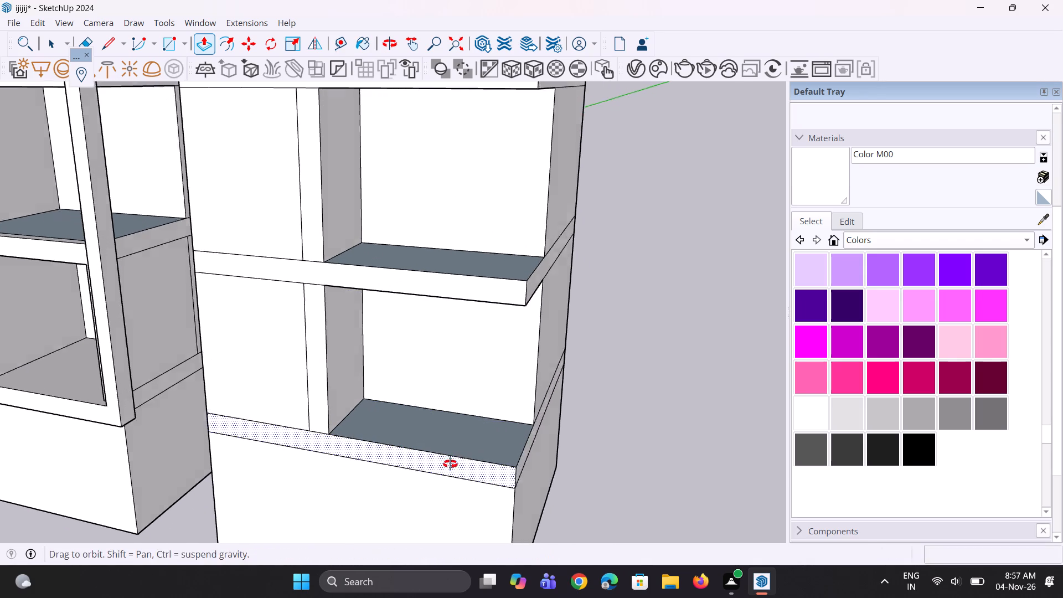
middle_drag(450, 464, 441, 467)
scroll(438, 472, down, 9)
middle_drag(444, 498, 373, 480)
scroll(371, 479, up, 8)
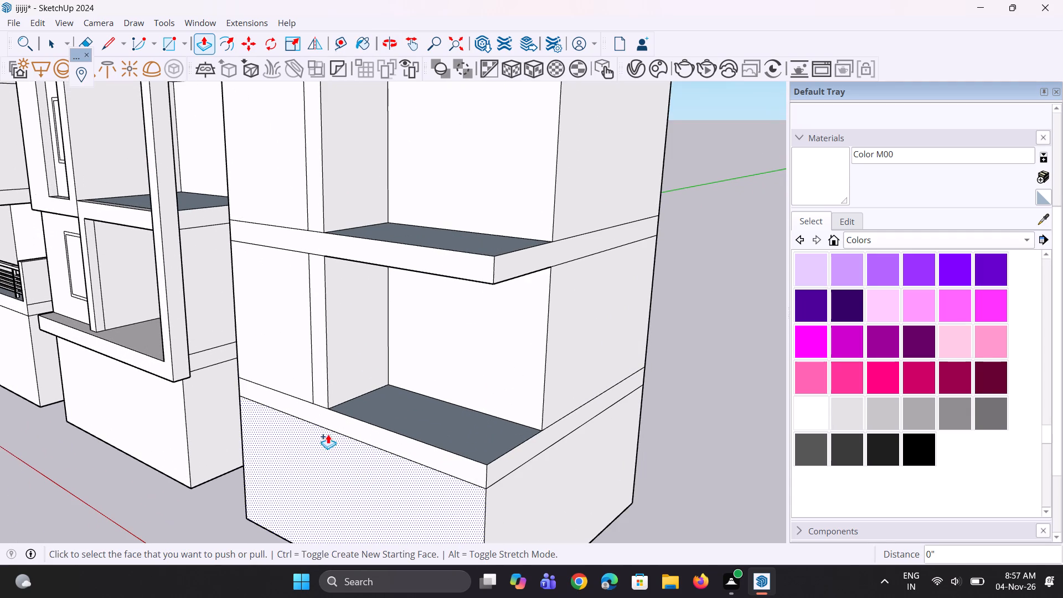
key(l)
scroll(306, 416, up, 5)
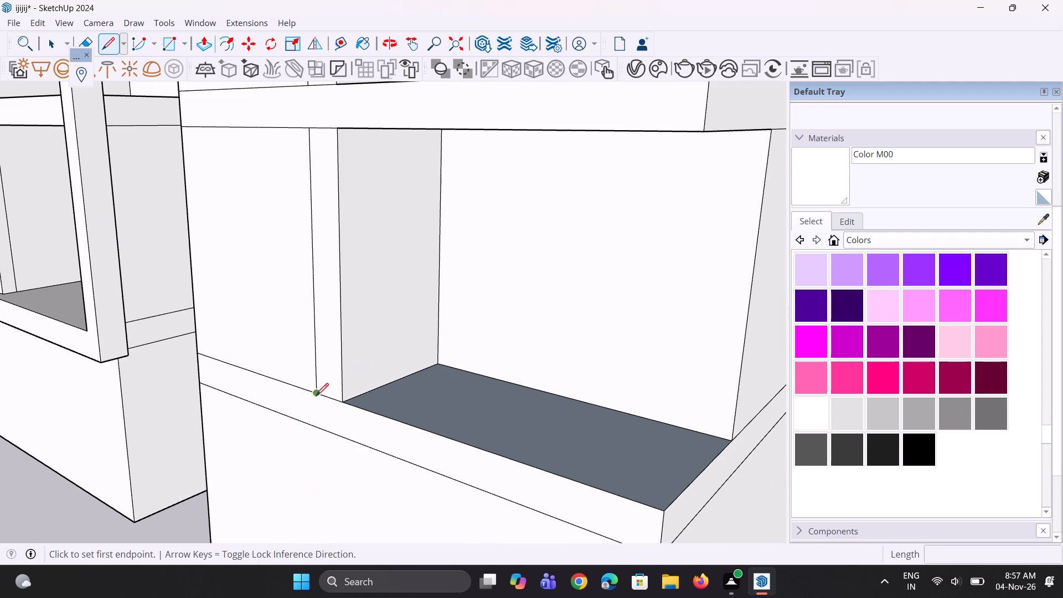
click(316, 395)
click(315, 426)
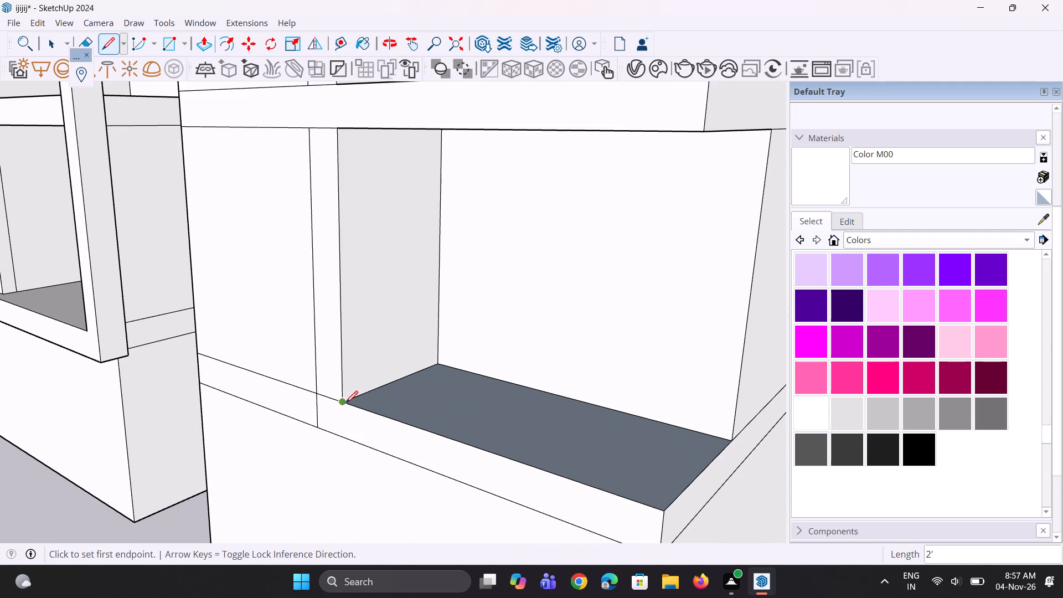
click(345, 403)
click(348, 437)
key(e)
click(332, 400)
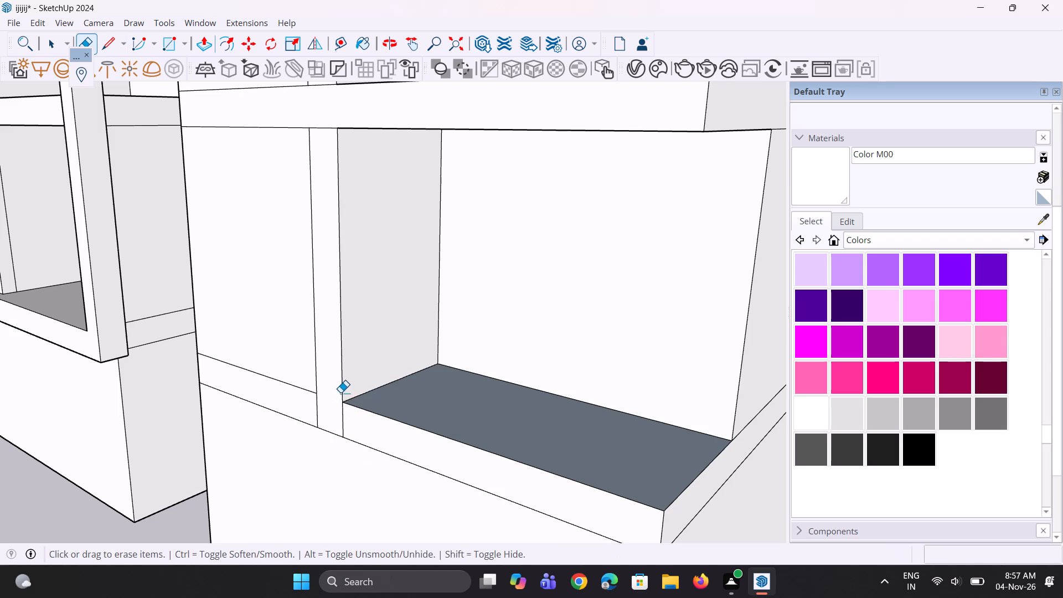
Pull the narrow strip beside the lowest recess out 11 13/16" from the facade.
key(p)
scroll(340, 391, up, 1)
click(340, 390)
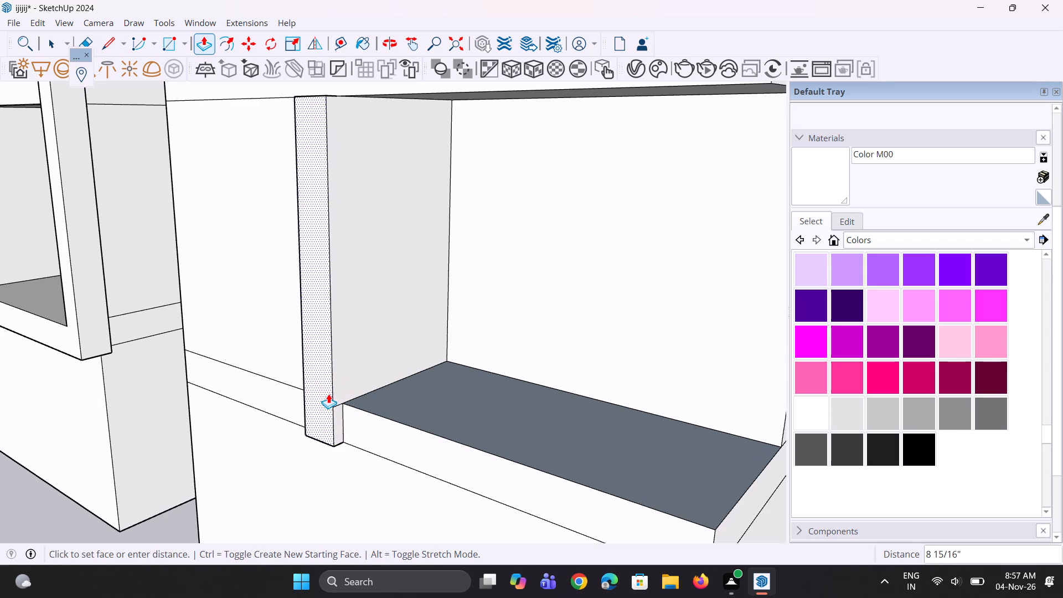
scroll(327, 395, down, 3)
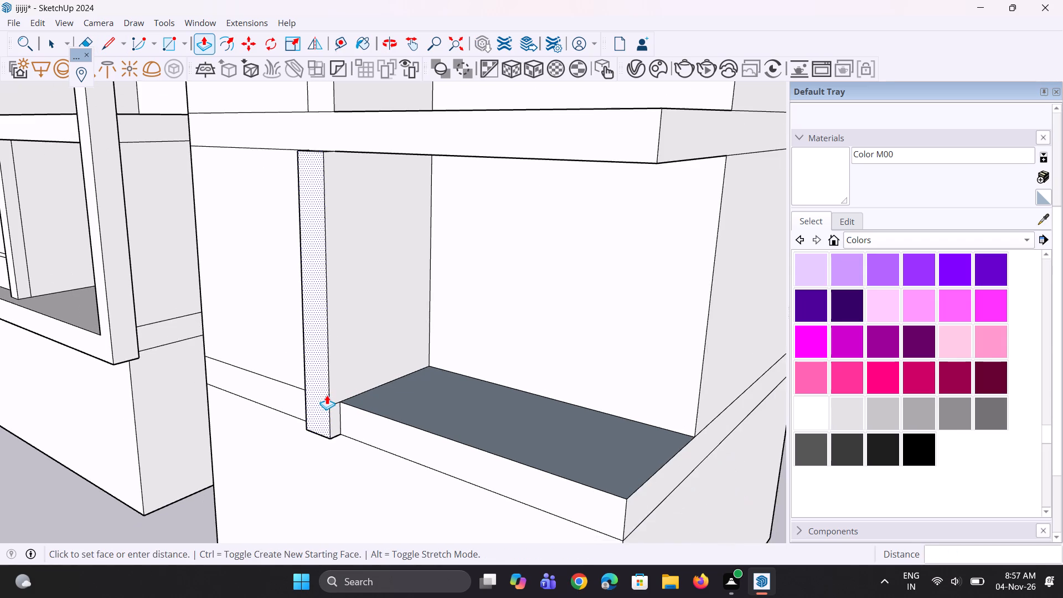
click(325, 395)
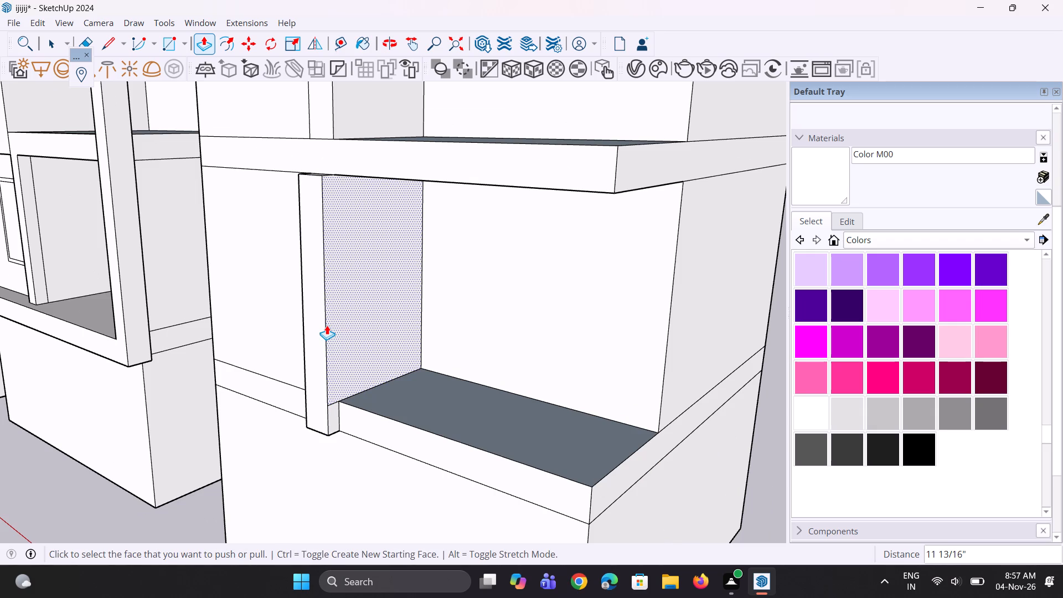
Outline the strip's segment on the floor band above the lowest recess with 2' lines and pull it out 11 13/16".
key(l)
scroll(339, 192, up, 2)
scroll(321, 105, up, 2)
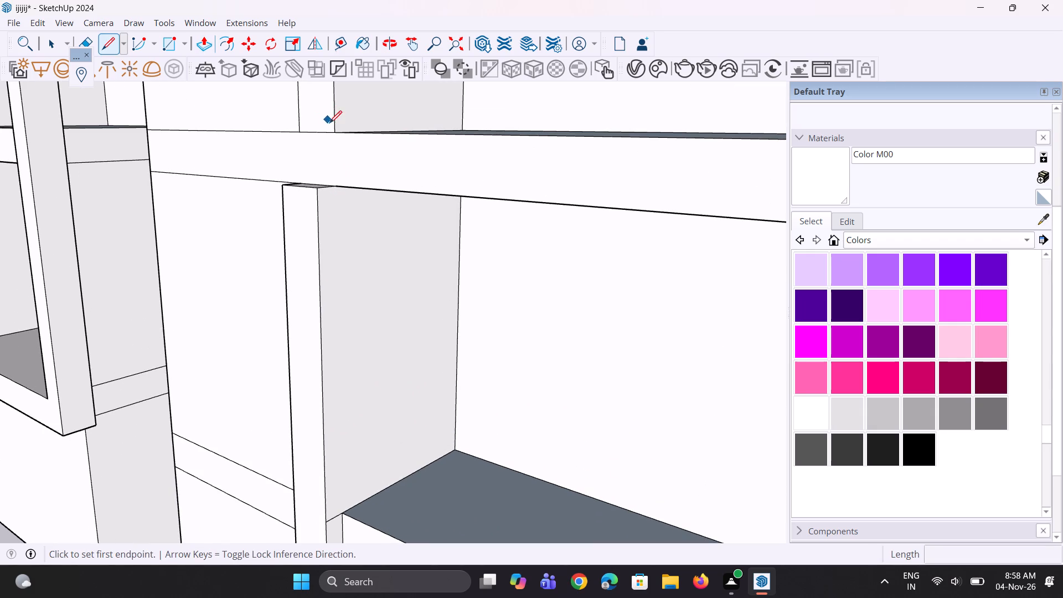
click(336, 133)
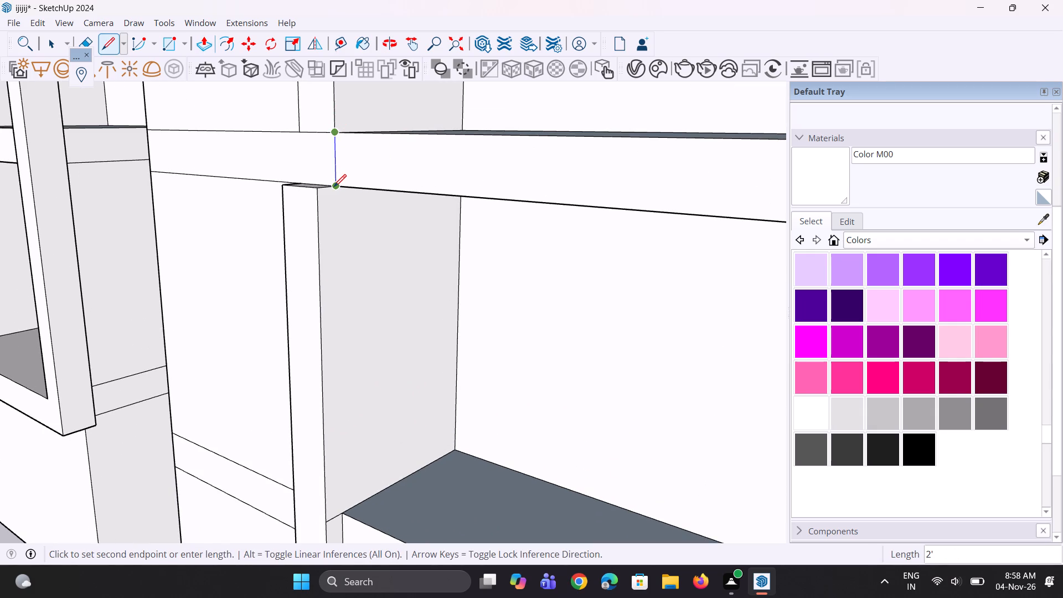
click(336, 187)
click(298, 133)
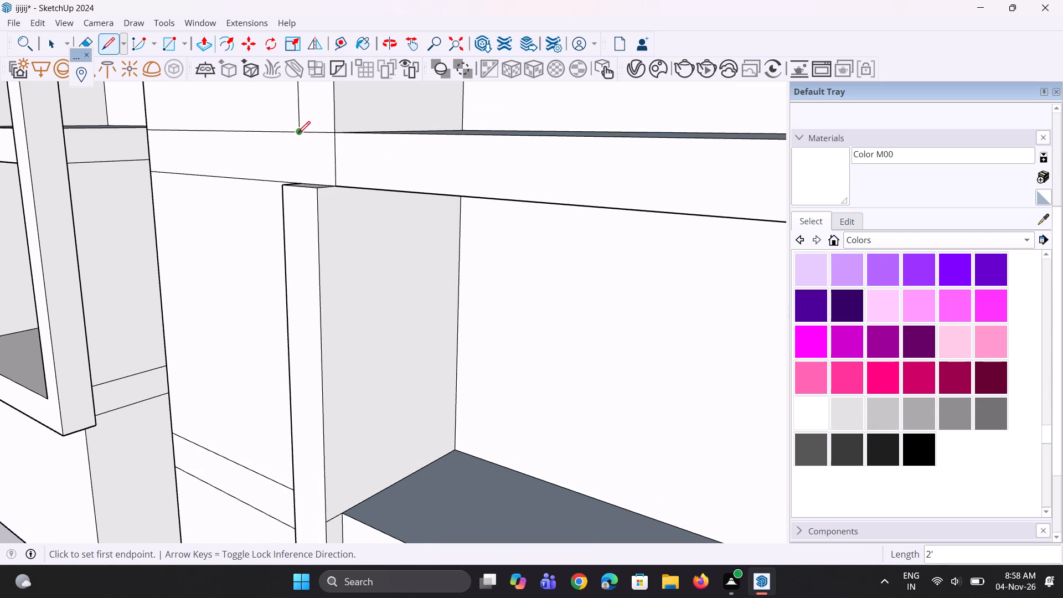
click(303, 179)
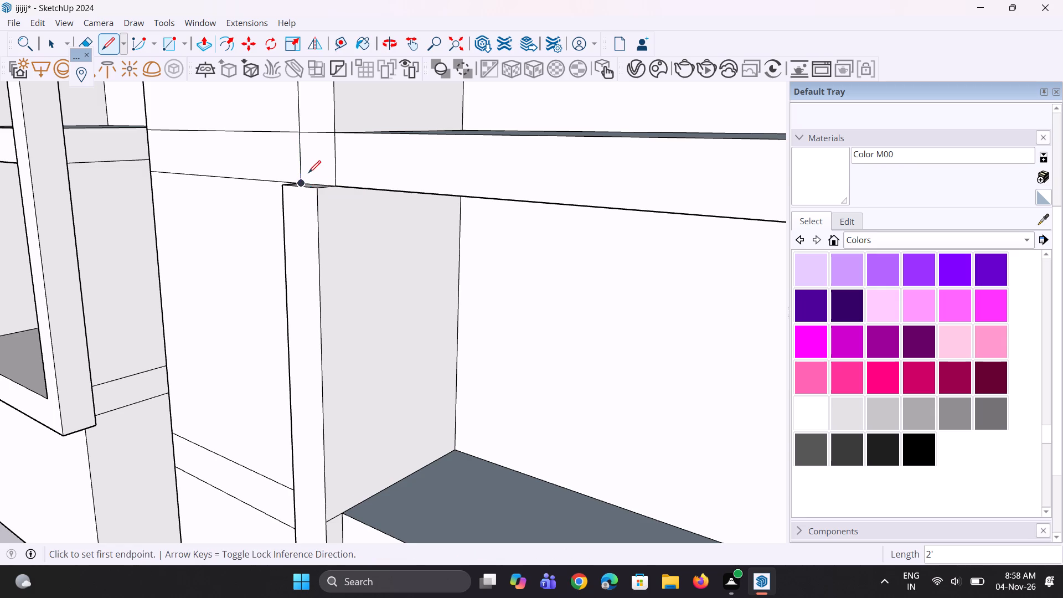
key(p)
double_click(312, 167)
Draw two vertical lines across the floor band between the third and fourth recesses, joining the strip edges above and below.
scroll(319, 370, up, 1)
scroll(330, 367, down, 4)
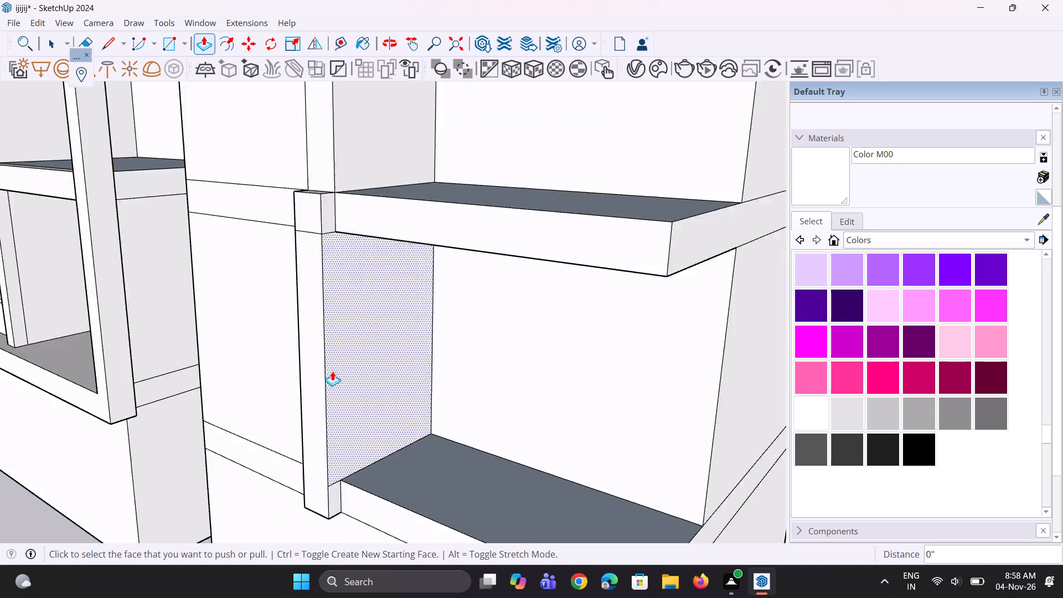
scroll(332, 371, down, 13)
scroll(359, 225, up, 8)
key(l)
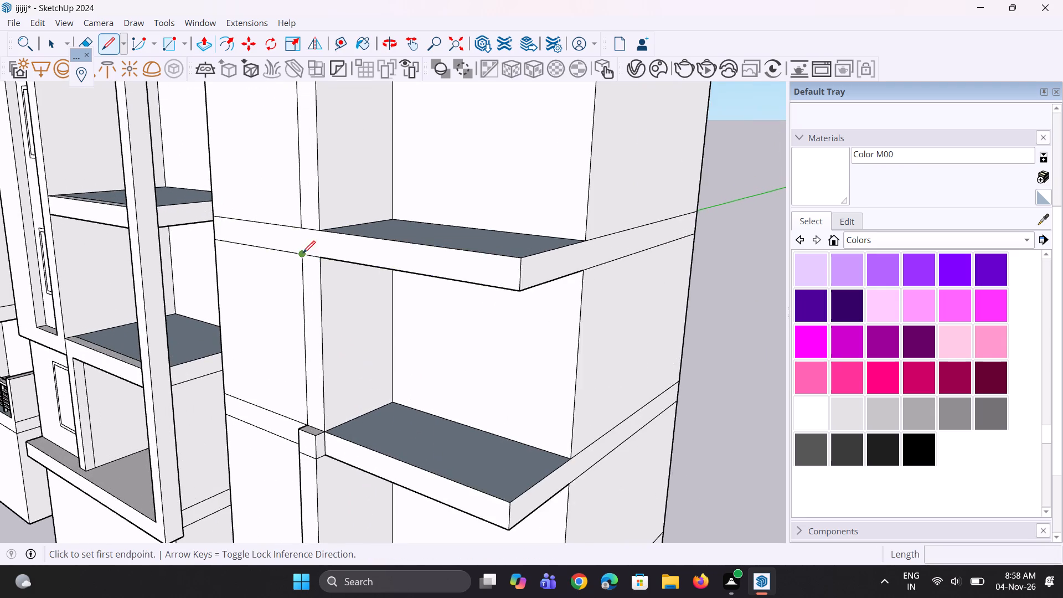
scroll(305, 254, up, 5)
click(321, 224)
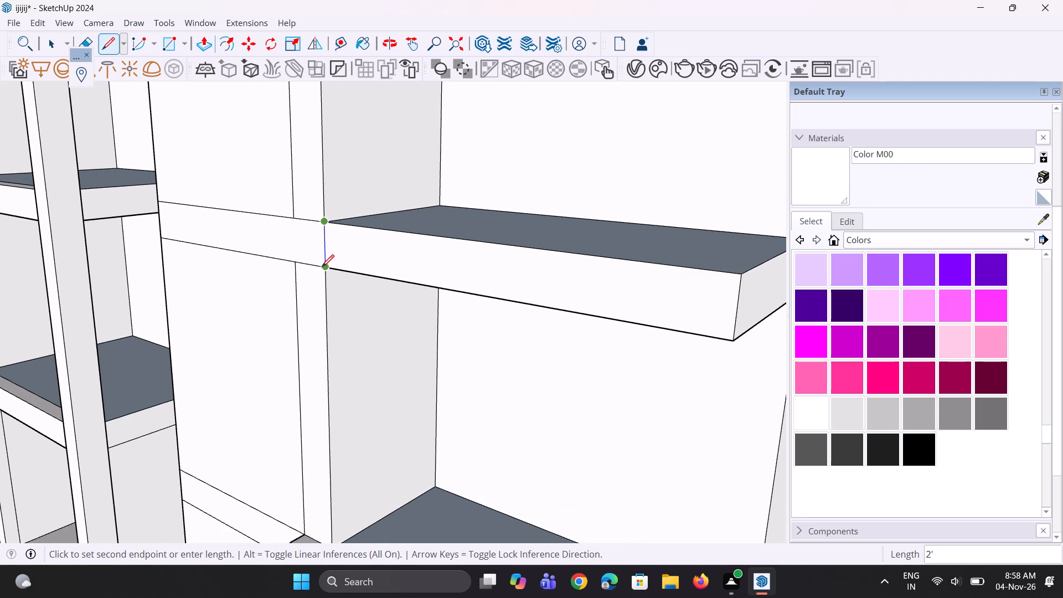
click(322, 268)
click(297, 216)
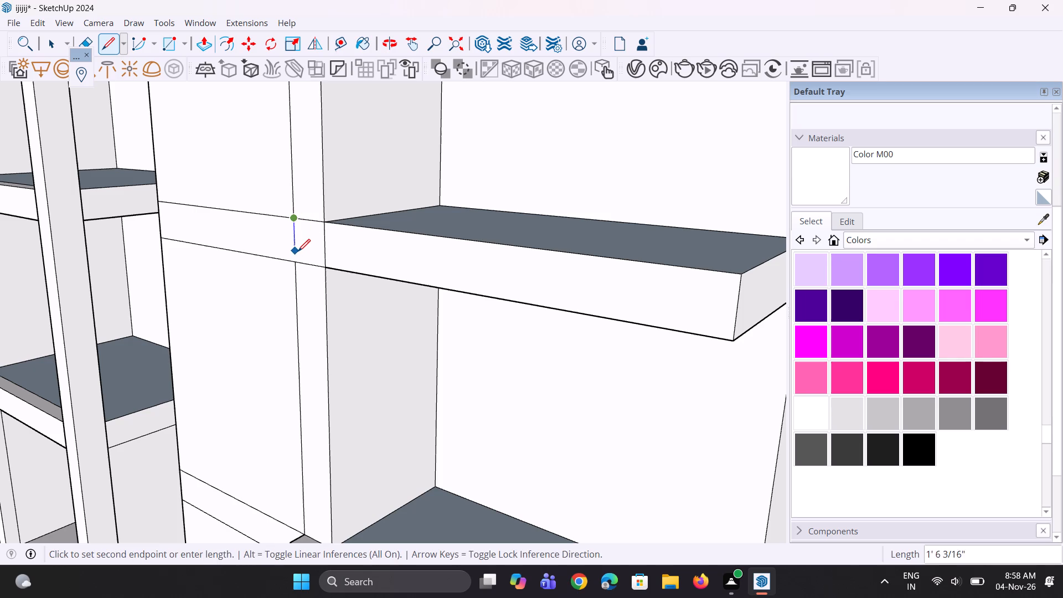
click(298, 256)
Draw two 2' vertical lines across the floor band between the second and third recesses to continue the strip.
scroll(325, 307, down, 15)
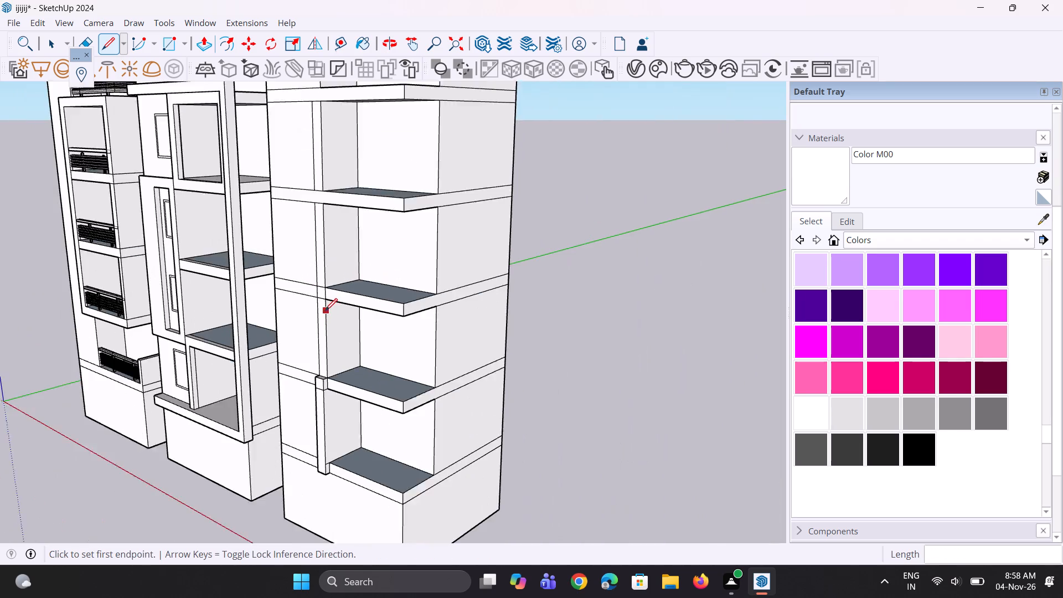
scroll(334, 153, up, 9)
scroll(340, 260, up, 4)
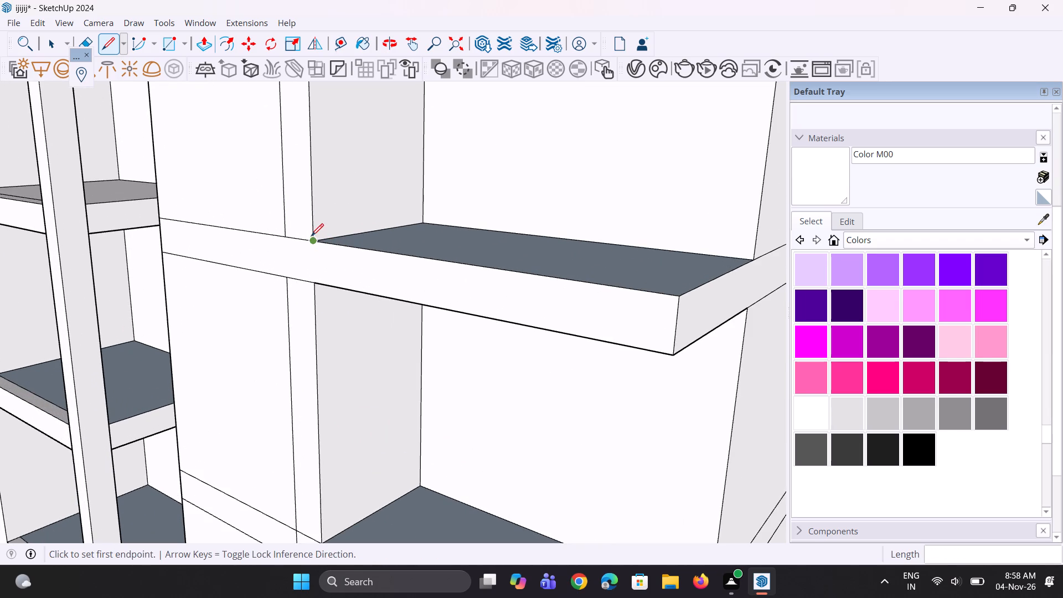
click(311, 240)
click(317, 283)
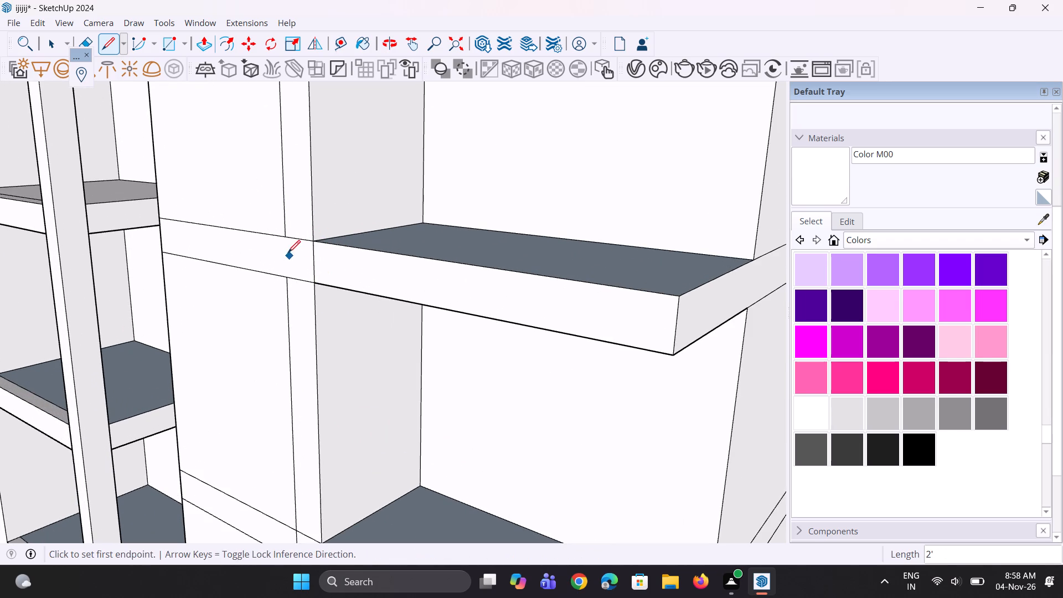
click(288, 239)
click(293, 272)
Draw two 2' vertical lines across the floor band between the top and second recesses to continue the strip upward.
scroll(285, 324, down, 15)
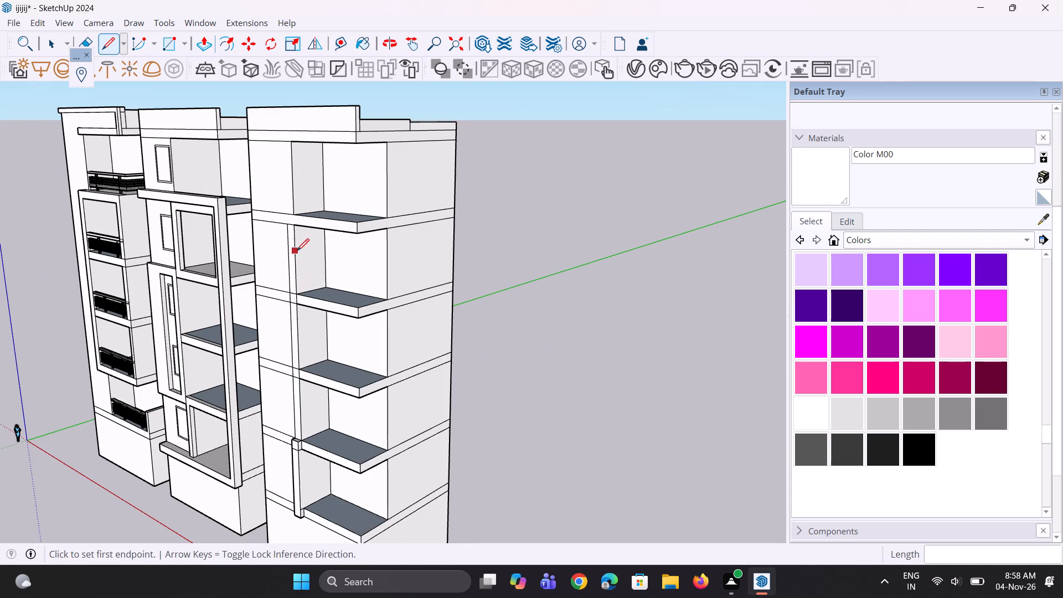
scroll(247, 171, up, 3)
scroll(288, 205, up, 4)
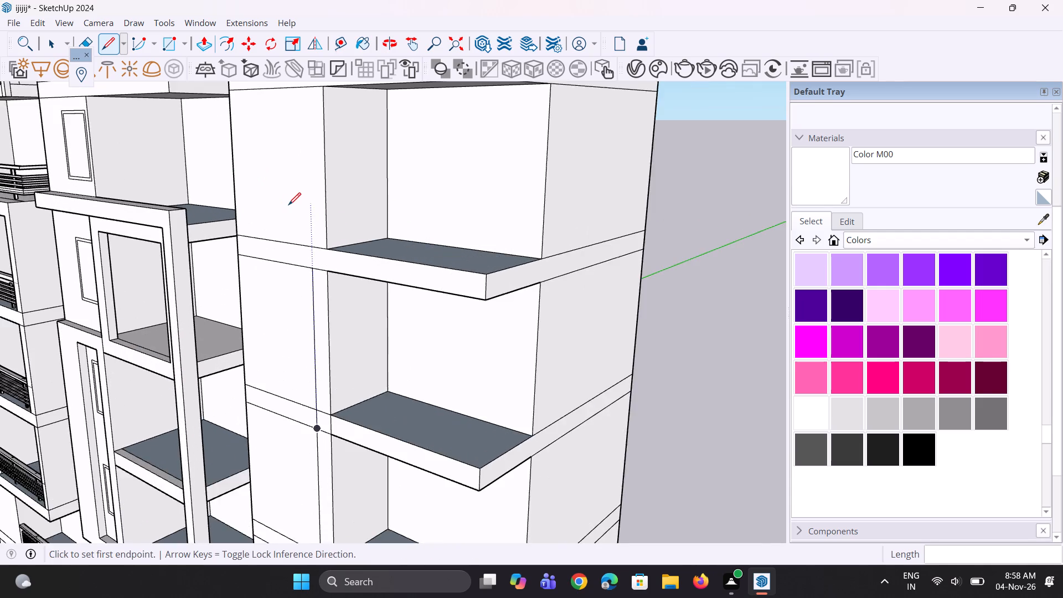
scroll(334, 231, up, 8)
click(318, 263)
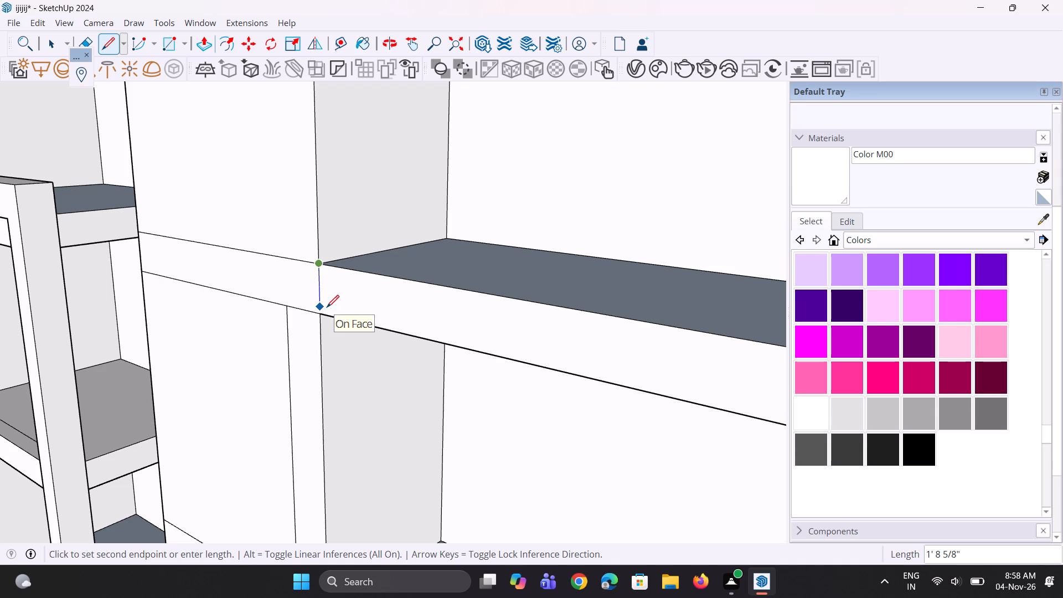
click(319, 314)
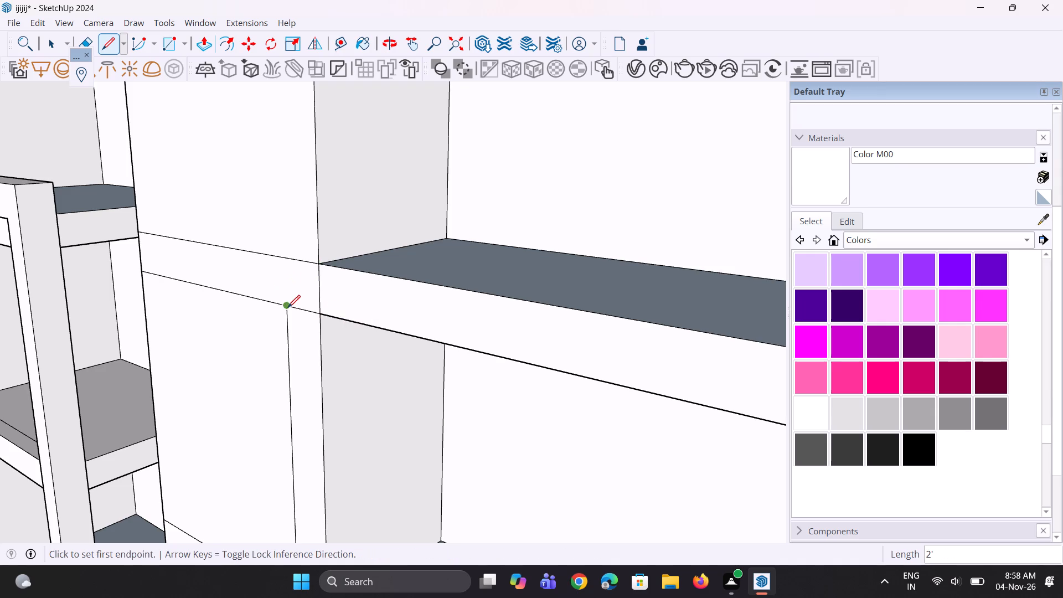
click(288, 307)
click(283, 260)
Pull the strip's segment on the band above the second recess and the strip beside that recess out by the same 11 13/16".
key(p)
double_click(311, 269)
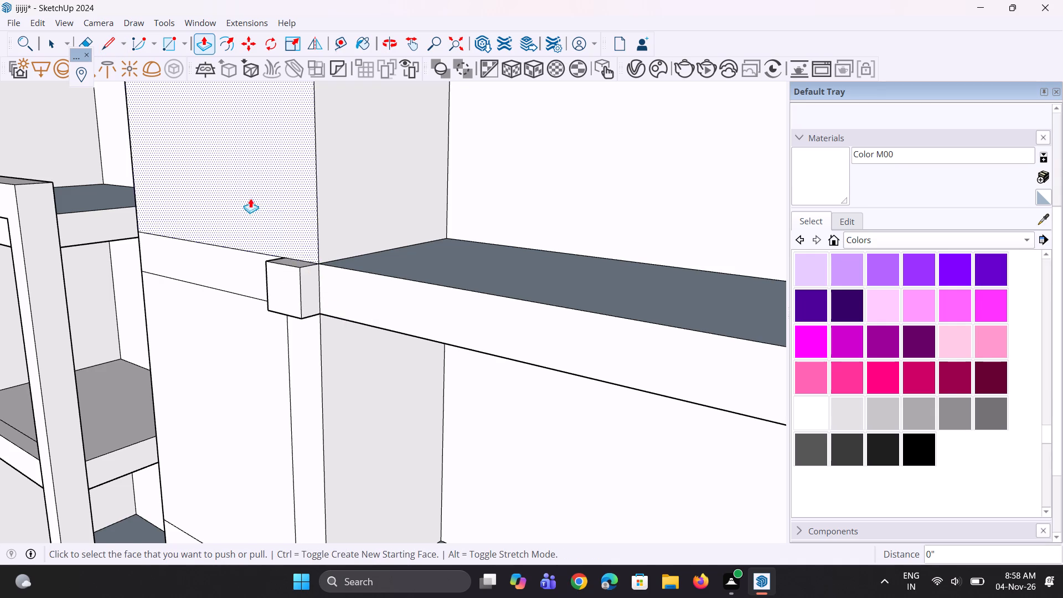
scroll(250, 198, down, 5)
double_click(288, 309)
Pull the strip's segment on the band between the second and third recesses flush with the strip above, and the strip beside the third recess equally.
scroll(267, 174, down, 5)
scroll(301, 401, up, 2)
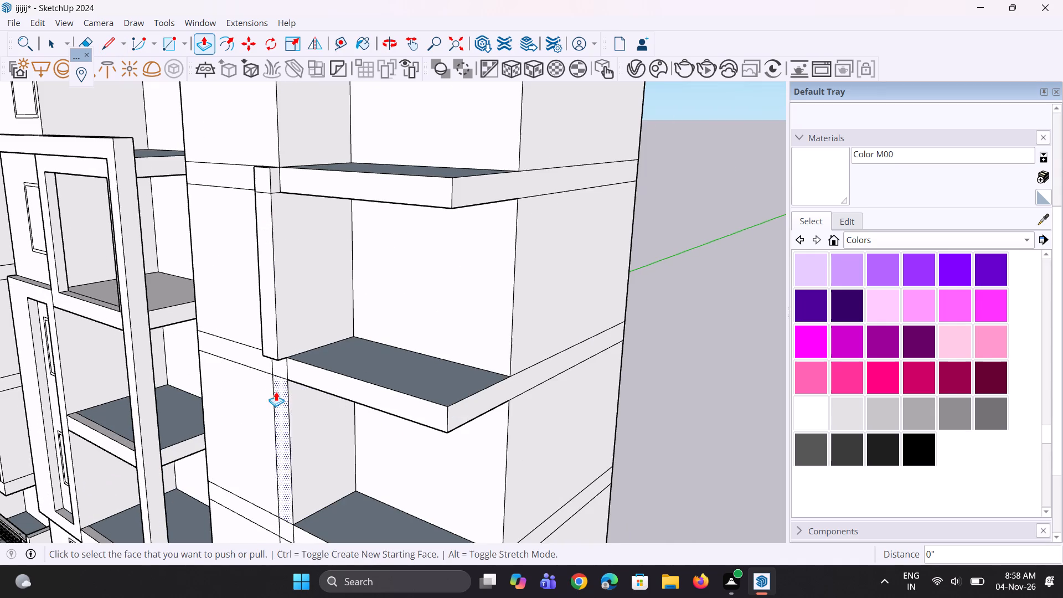
double_click(283, 367)
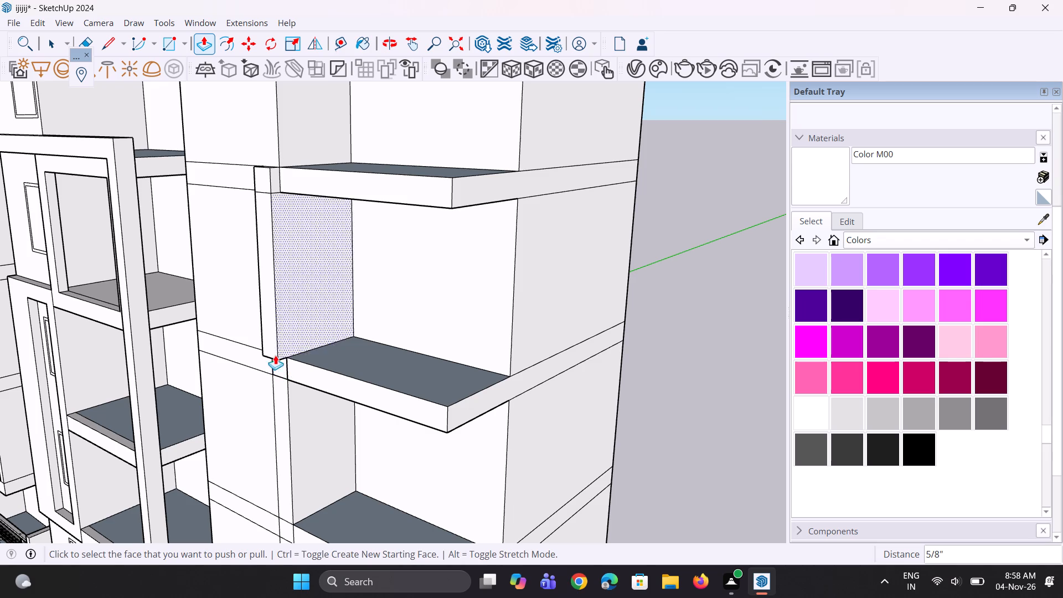
scroll(283, 398, up, 5)
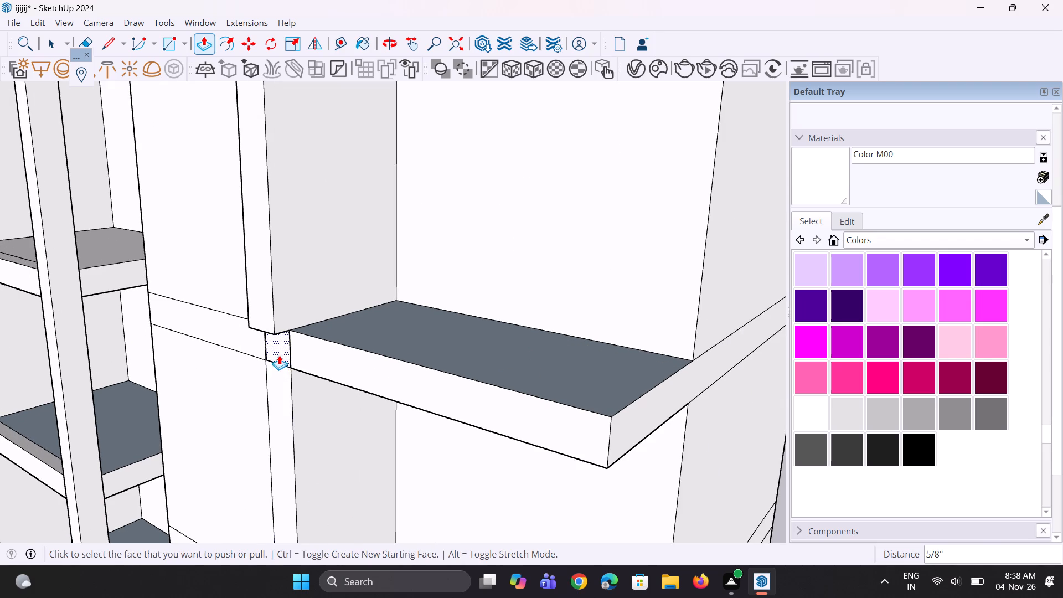
click(279, 354)
click(260, 315)
double_click(278, 401)
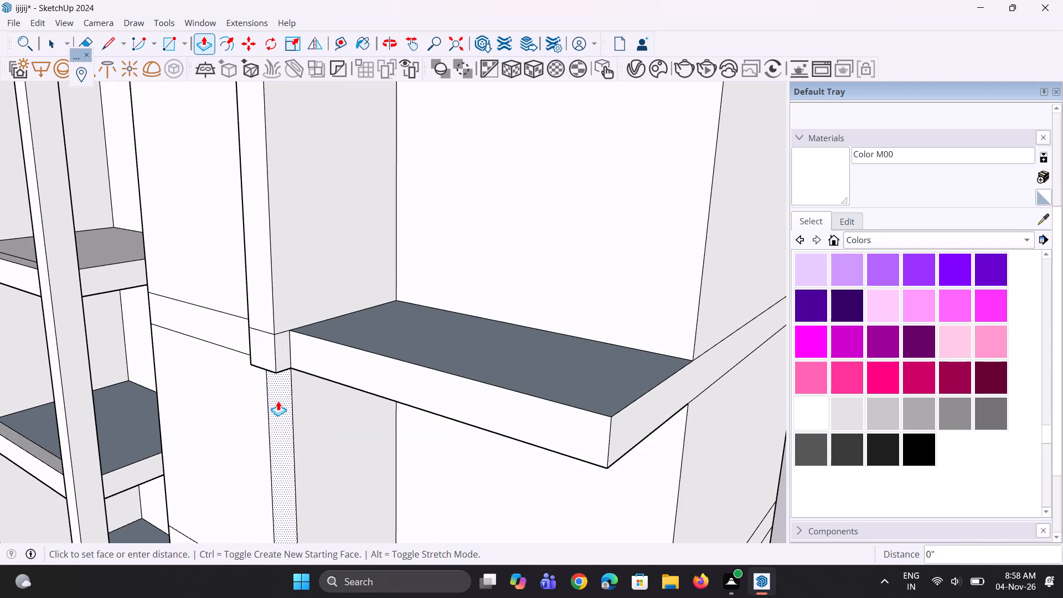
Pull the strip's segment on the next floor band down and the strip beside the recess below it out by 11 13/16".
scroll(244, 271, down, 5)
scroll(271, 383, up, 3)
middle_drag(271, 383, 262, 327)
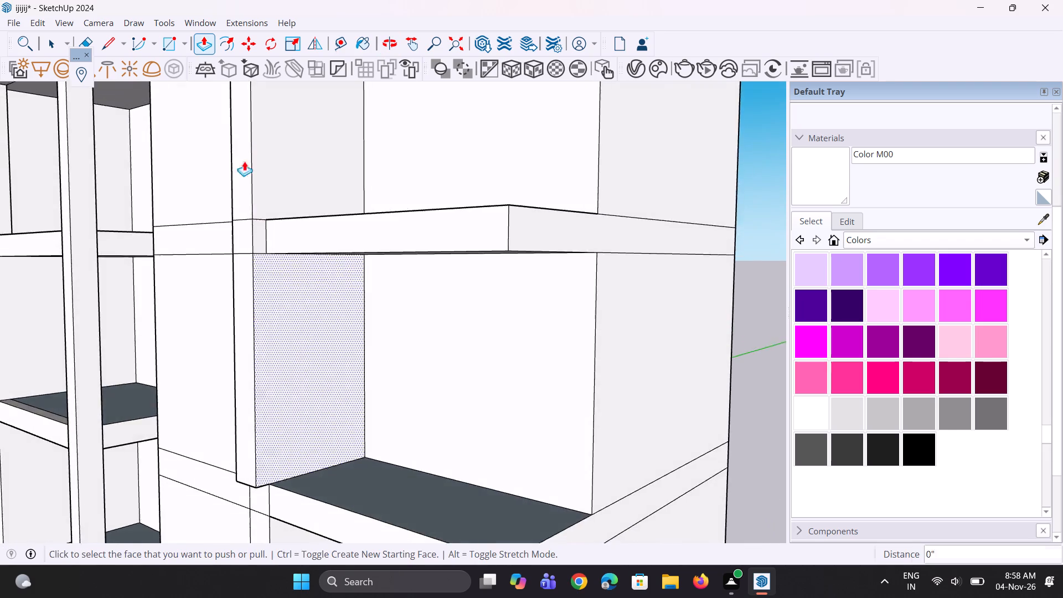
scroll(242, 140, down, 5)
scroll(226, 459, up, 5)
click(266, 357)
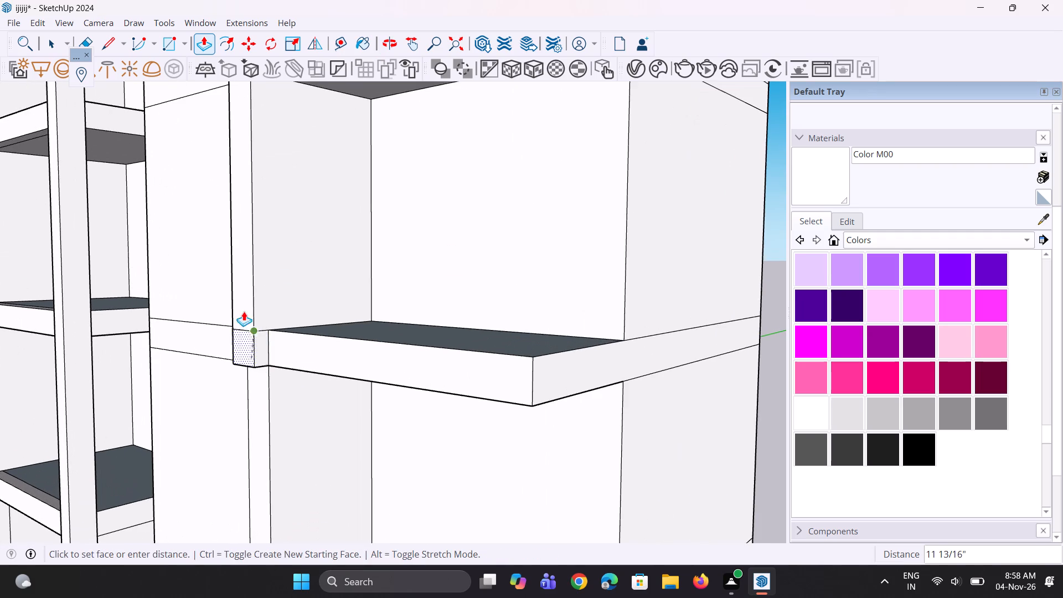
click(241, 299)
click(265, 391)
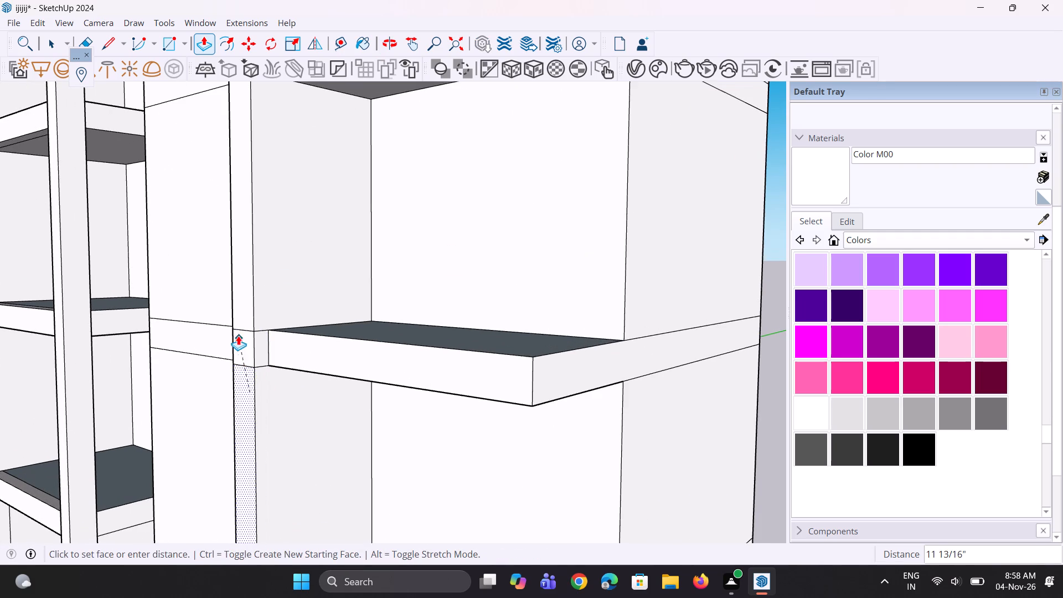
click(238, 334)
Erase the leftover floor-band edges crossing the front and both sides of the projecting strip above the lowest recess.
scroll(249, 235, down, 16)
middle_drag(260, 285, 269, 302)
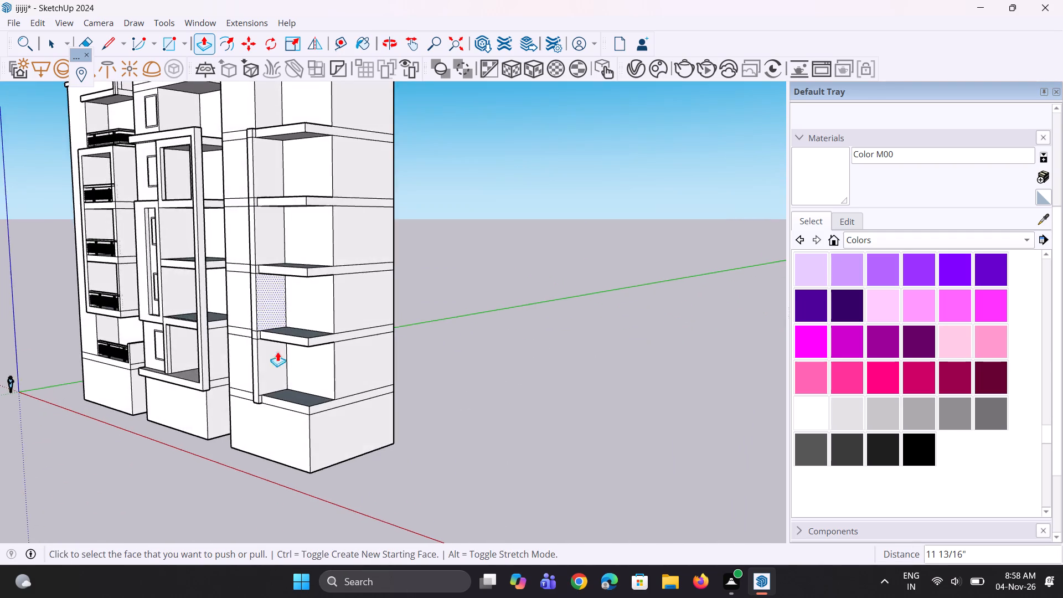
scroll(281, 378, up, 5)
key(e)
scroll(254, 376, up, 7)
scroll(247, 369, down, 2)
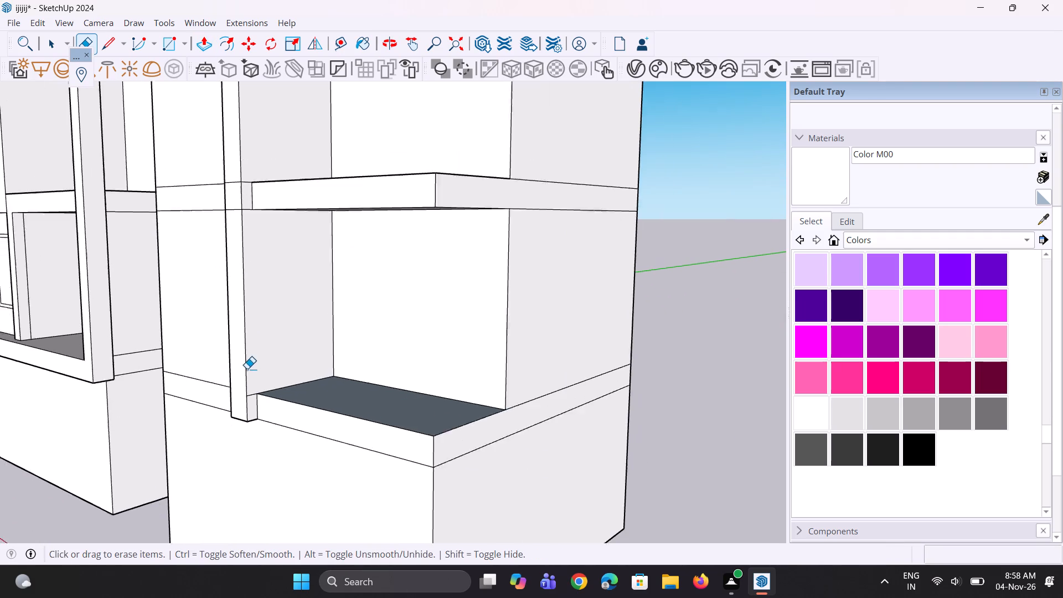
scroll(247, 369, down, 1)
scroll(234, 195, up, 7)
drag(234, 220, 235, 234)
drag(239, 263, 242, 271)
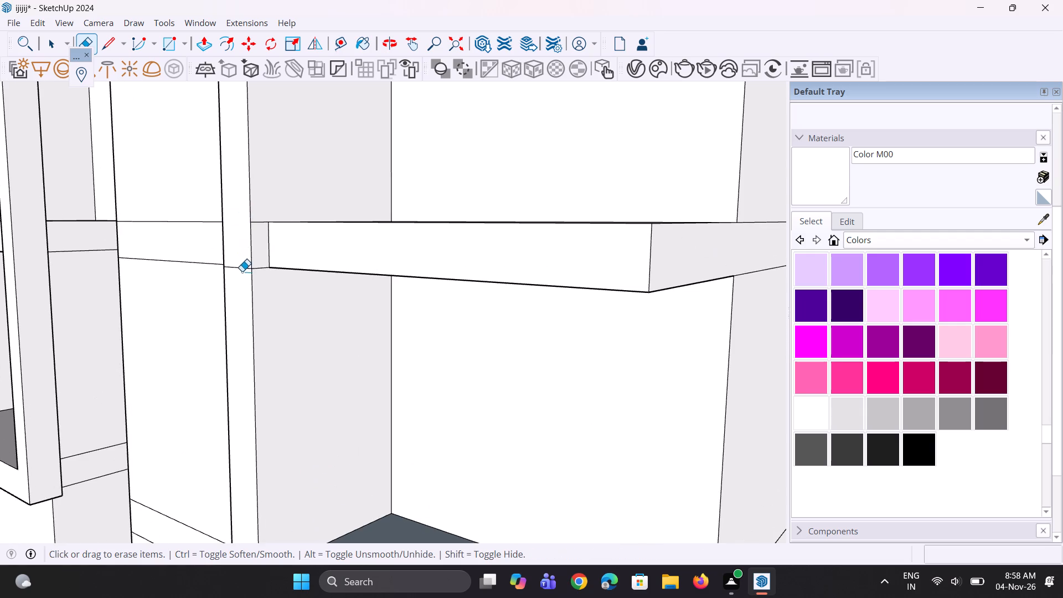
drag(242, 271, 242, 273)
drag(254, 219, 254, 227)
drag(264, 269, 264, 285)
middle_drag(246, 278, 551, 299)
scroll(505, 279, up, 6)
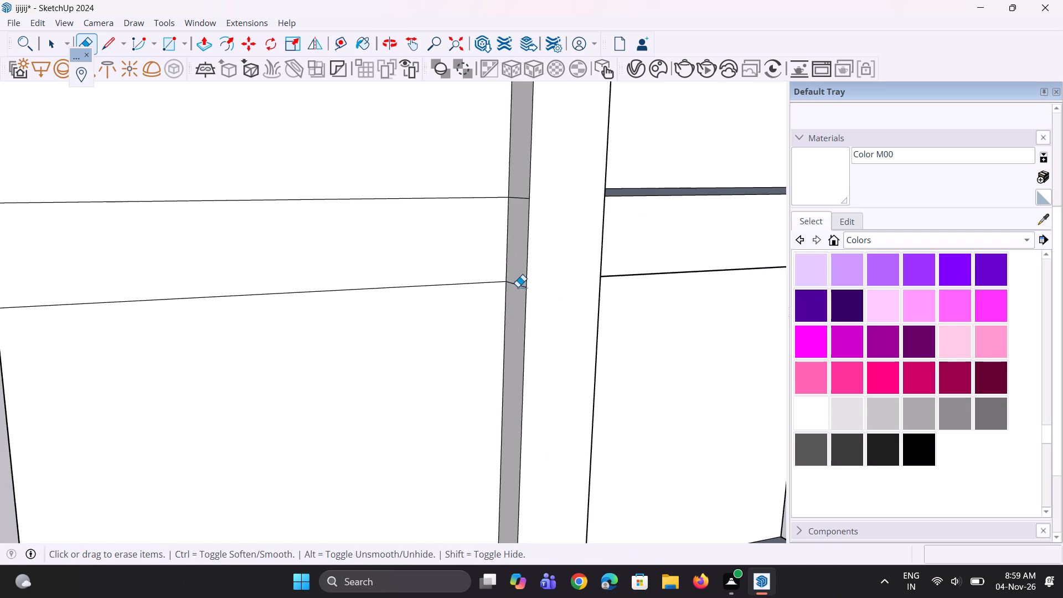
drag(519, 282, 518, 289)
drag(514, 193, 518, 205)
Erase the leftover edges crossing the strip's front and both sides at the next floor band up.
scroll(329, 378, down, 20)
scroll(361, 200, up, 7)
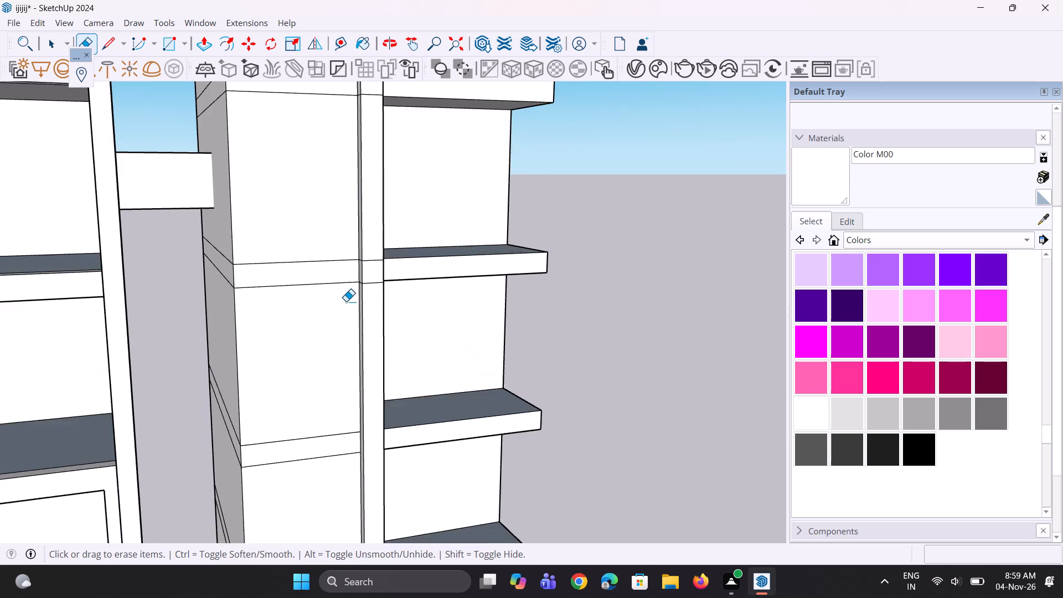
scroll(346, 301, up, 2)
middle_drag(371, 286, 443, 264)
scroll(432, 250, up, 11)
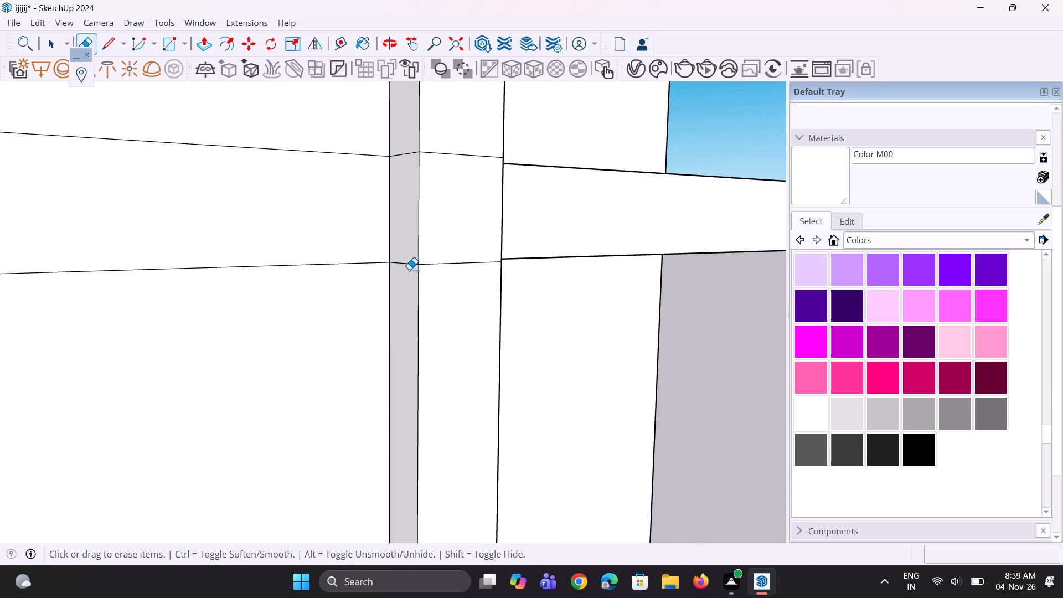
drag(409, 270, 407, 254)
drag(399, 146, 403, 174)
drag(442, 151, 444, 189)
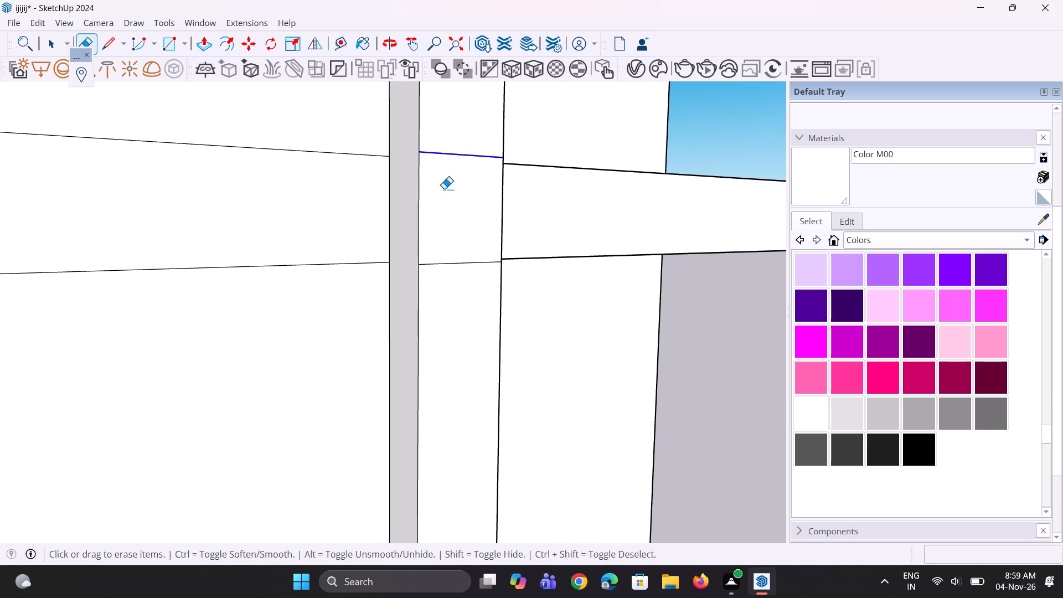
drag(444, 189, 444, 199)
drag(444, 236, 451, 278)
middle_drag(474, 255, 0, 241)
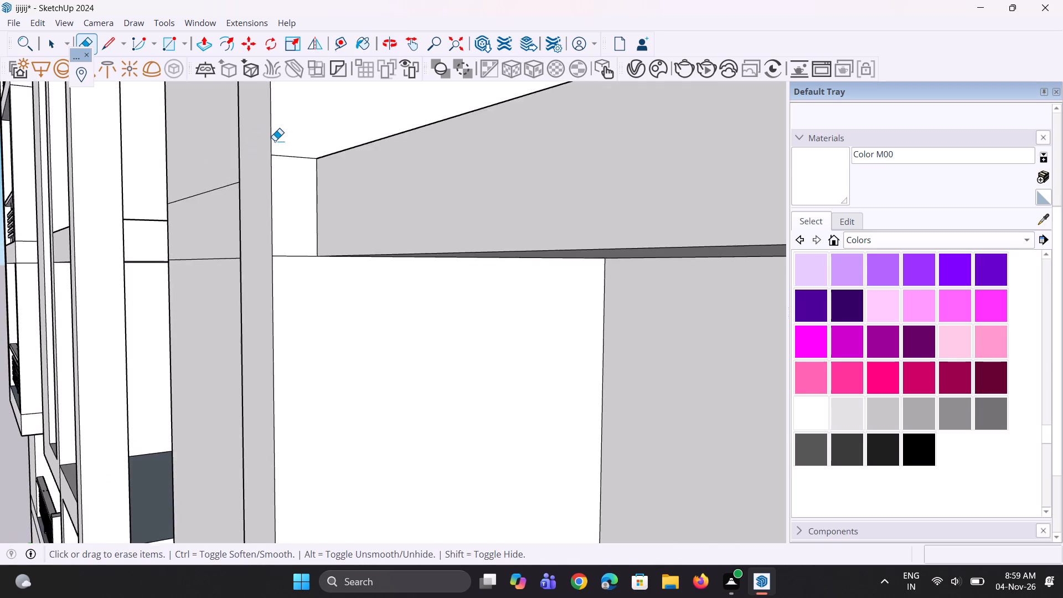
scroll(275, 141, up, 2)
drag(283, 151, 293, 187)
drag(301, 266, 301, 306)
Erase the leftover edges crossing the strip's front and both sides at the floor band between the second and third recesses.
middle_drag(426, 262, 469, 290)
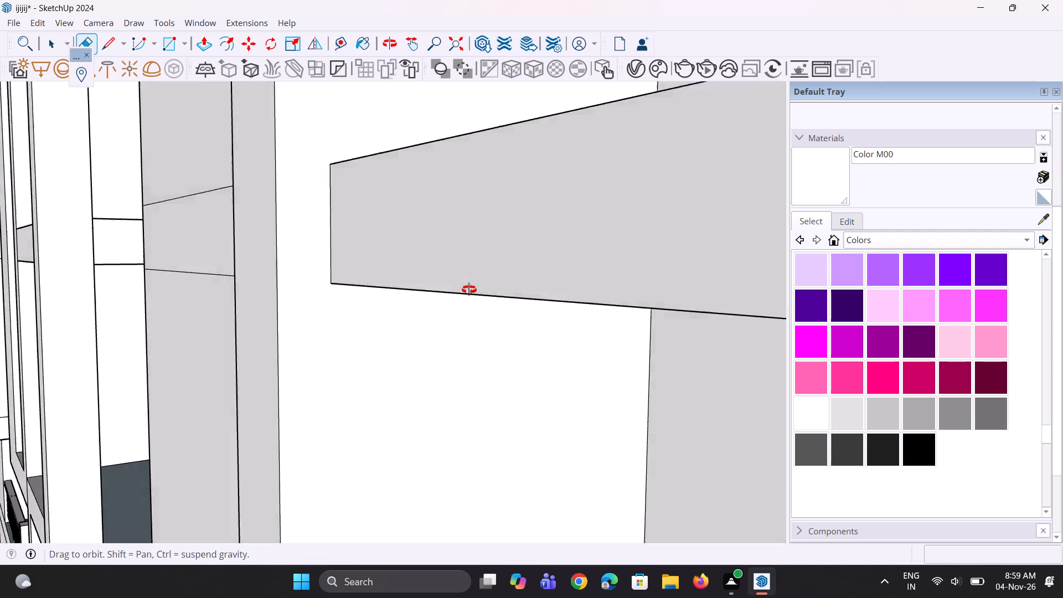
middle_drag(469, 290, 521, 298)
scroll(566, 298, up, 1)
scroll(569, 293, down, 9)
scroll(431, 343, down, 16)
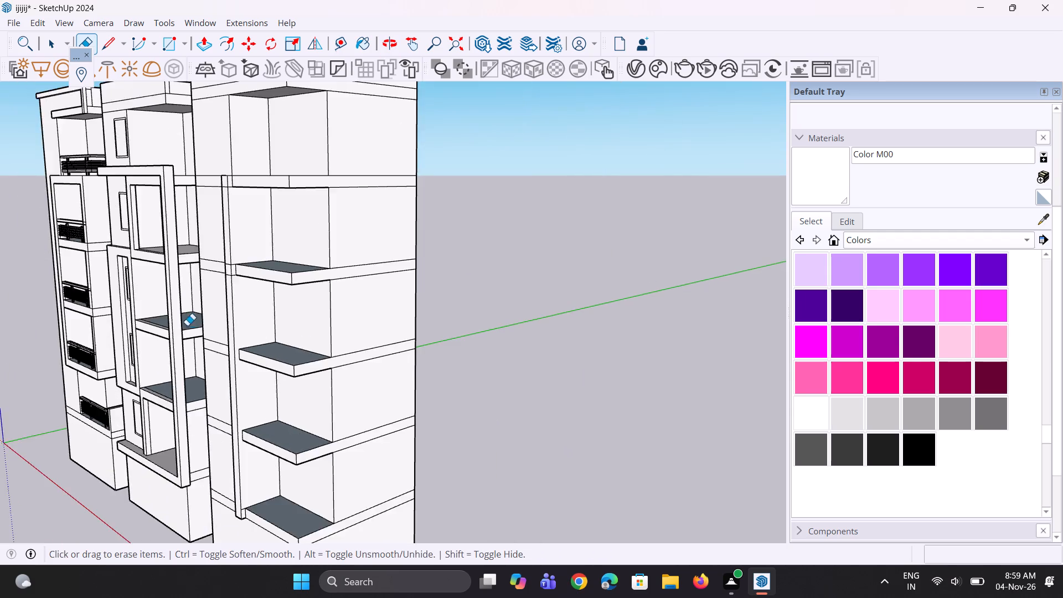
scroll(264, 236, up, 18)
drag(209, 238, 218, 279)
drag(218, 309, 229, 344)
drag(188, 305, 190, 326)
drag(188, 239, 188, 256)
middle_drag(190, 261, 643, 295)
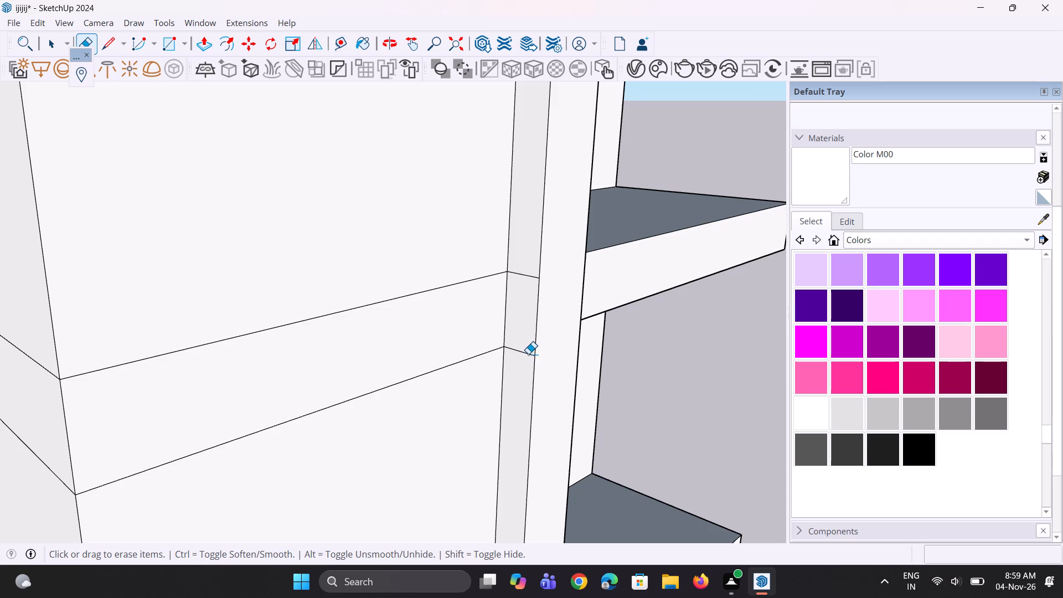
drag(528, 354, 528, 359)
drag(535, 265, 533, 281)
Erase the leftover lower band edges crossing the strip's front and both sides at its top end.
middle_drag(533, 285, 386, 293)
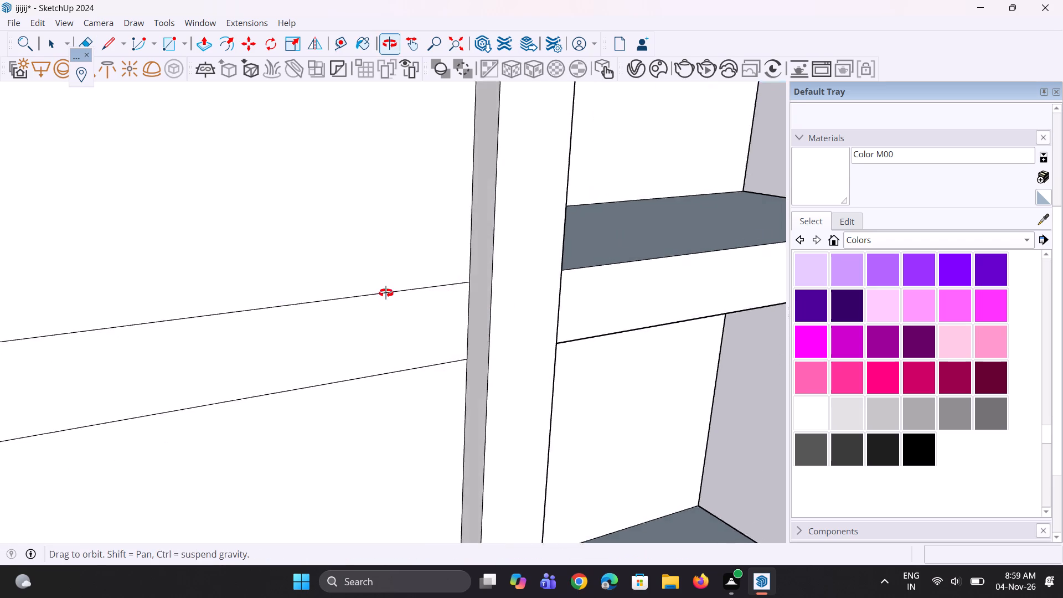
middle_drag(386, 293, 384, 293)
scroll(371, 291, down, 17)
scroll(249, 276, down, 3)
middle_drag(257, 228, 264, 226)
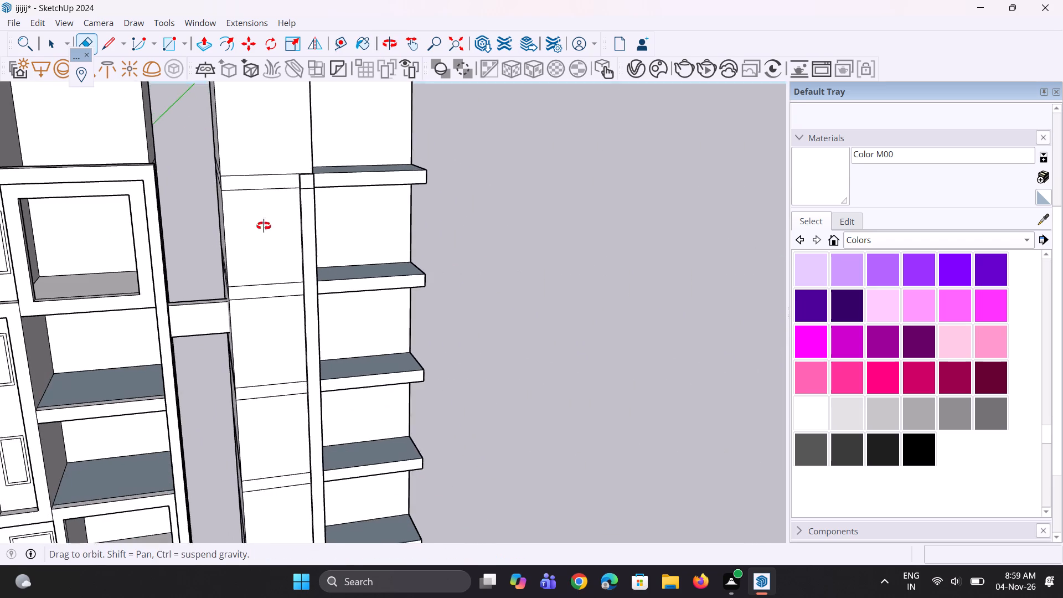
middle_drag(264, 226, 556, 197)
scroll(357, 178, up, 7)
scroll(403, 198, up, 4)
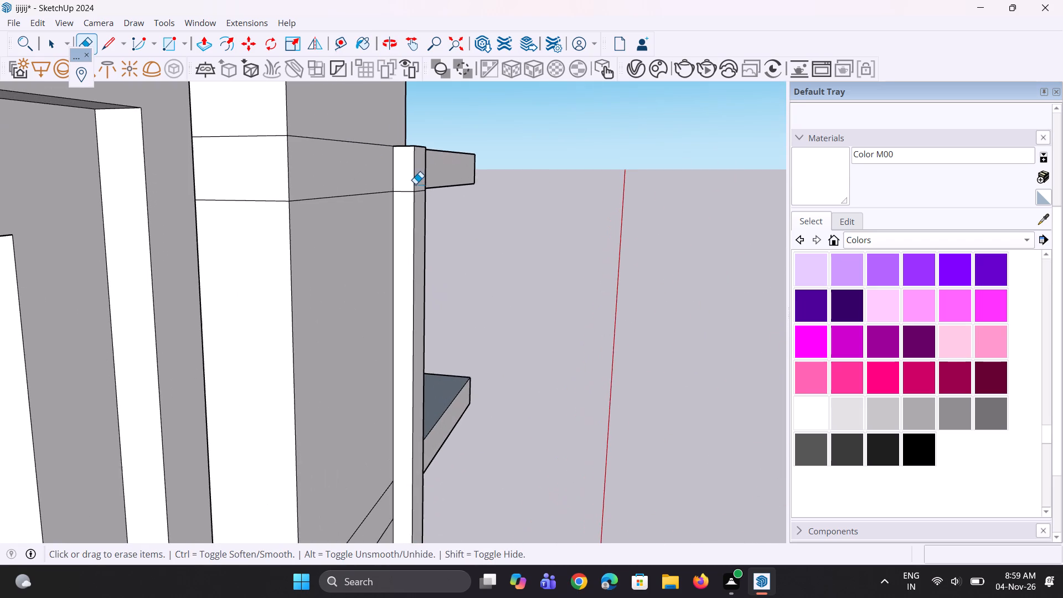
drag(404, 193, 409, 210)
drag(420, 190, 422, 195)
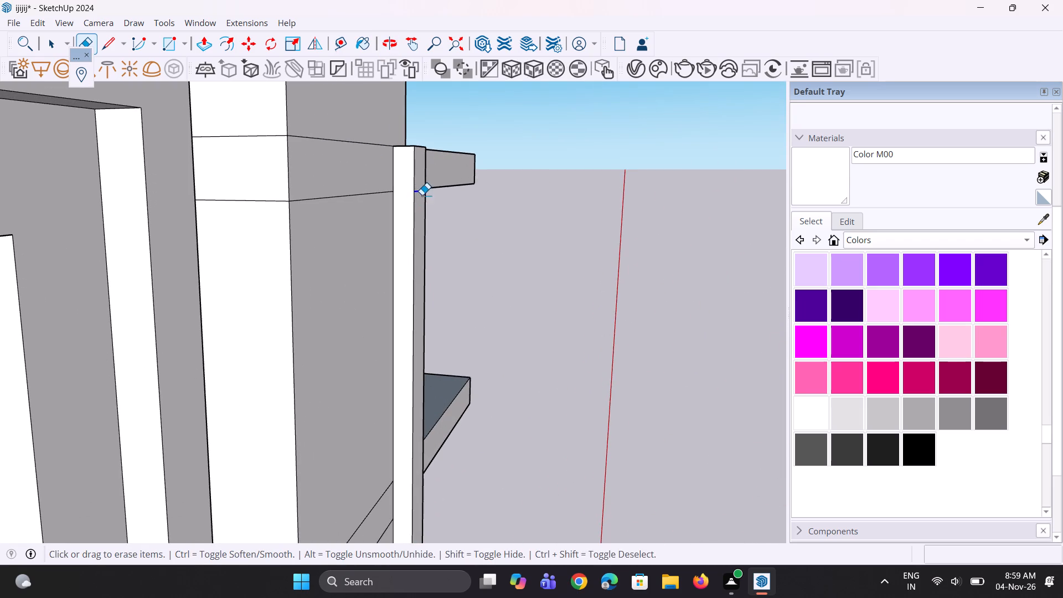
drag(422, 195, 423, 198)
middle_drag(403, 184, 0, 167)
middle_drag(487, 213, 375, 213)
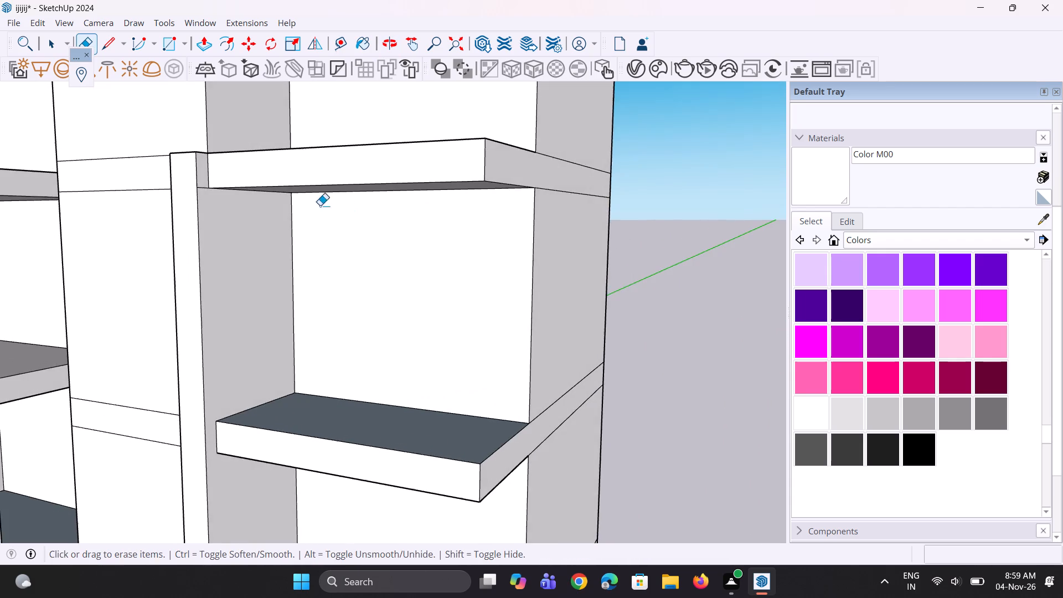
scroll(217, 204, up, 3)
drag(201, 181, 204, 194)
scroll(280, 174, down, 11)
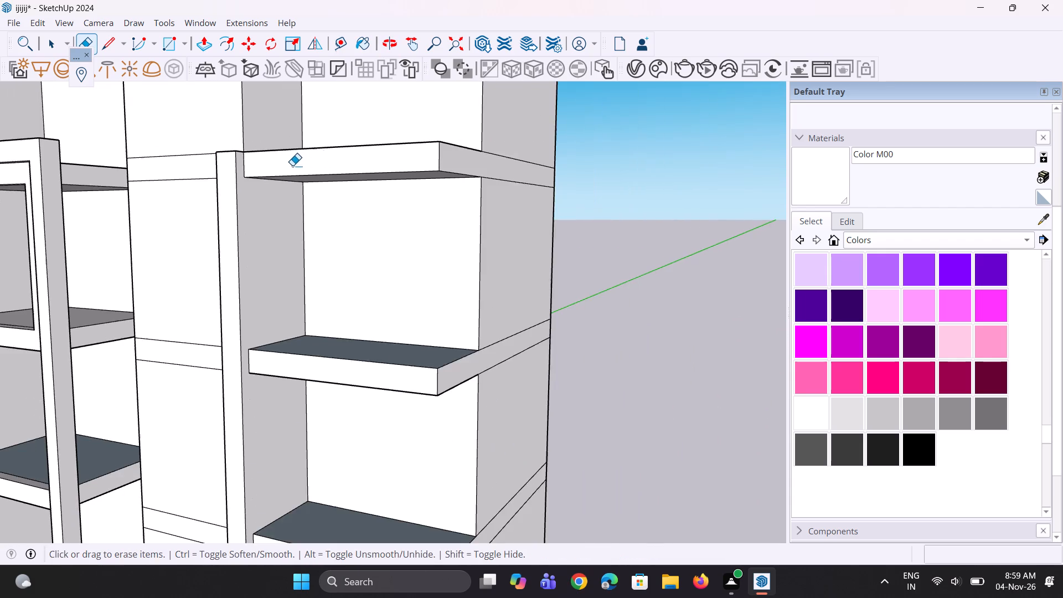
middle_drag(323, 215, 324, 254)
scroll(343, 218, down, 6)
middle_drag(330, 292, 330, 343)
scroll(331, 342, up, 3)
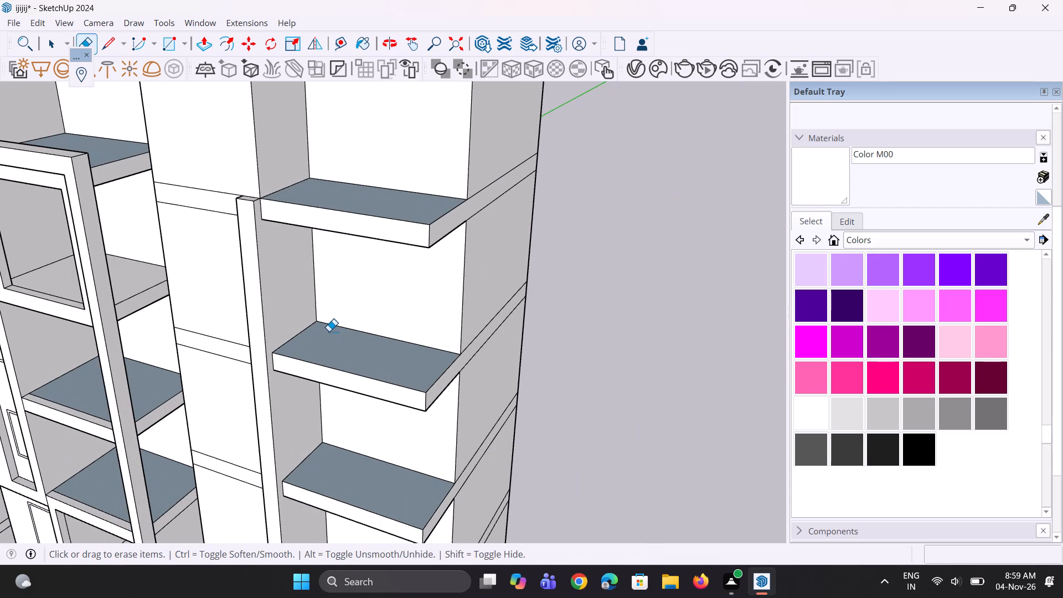
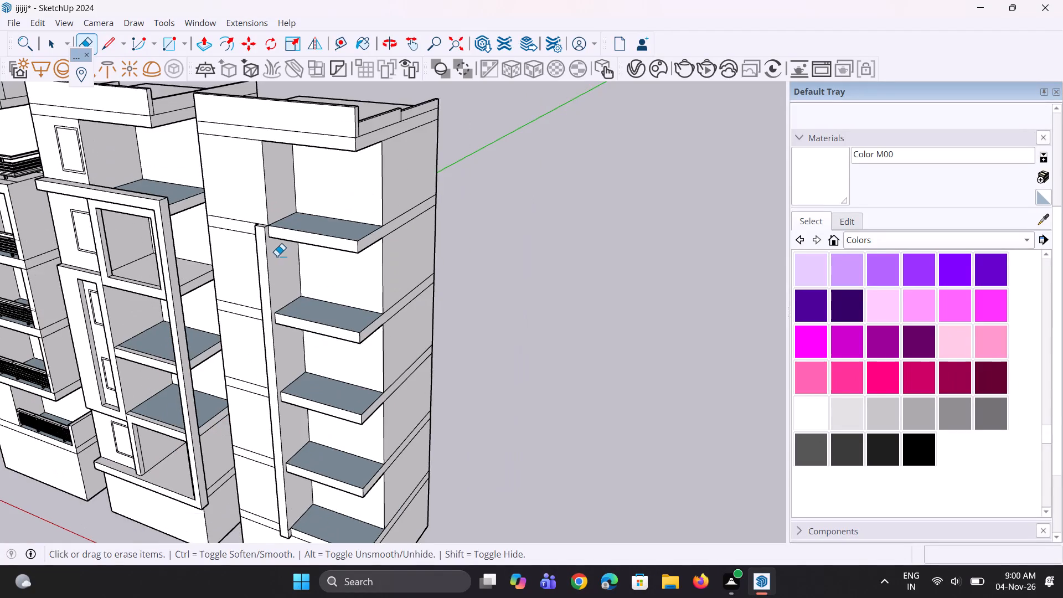
Push the projecting strip's top end down 2' to the underside of the adjoining balcony slab on the third tower.
middle_drag(245, 246, 215, 196)
key(space)
key(space)
click(467, 200)
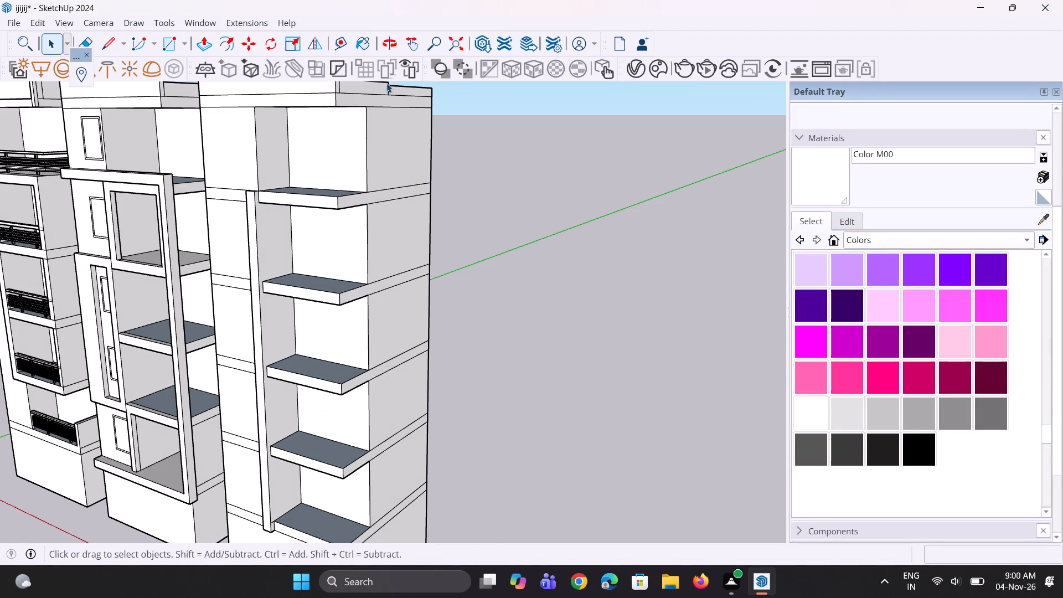
middle_drag(386, 83, 376, 156)
scroll(262, 246, up, 7)
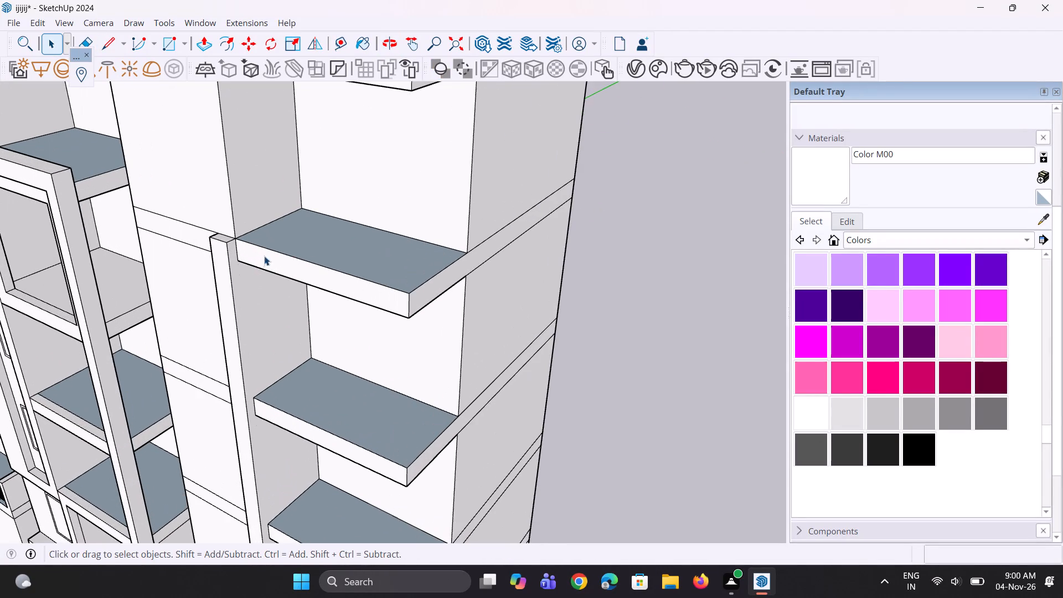
scroll(271, 239, down, 2)
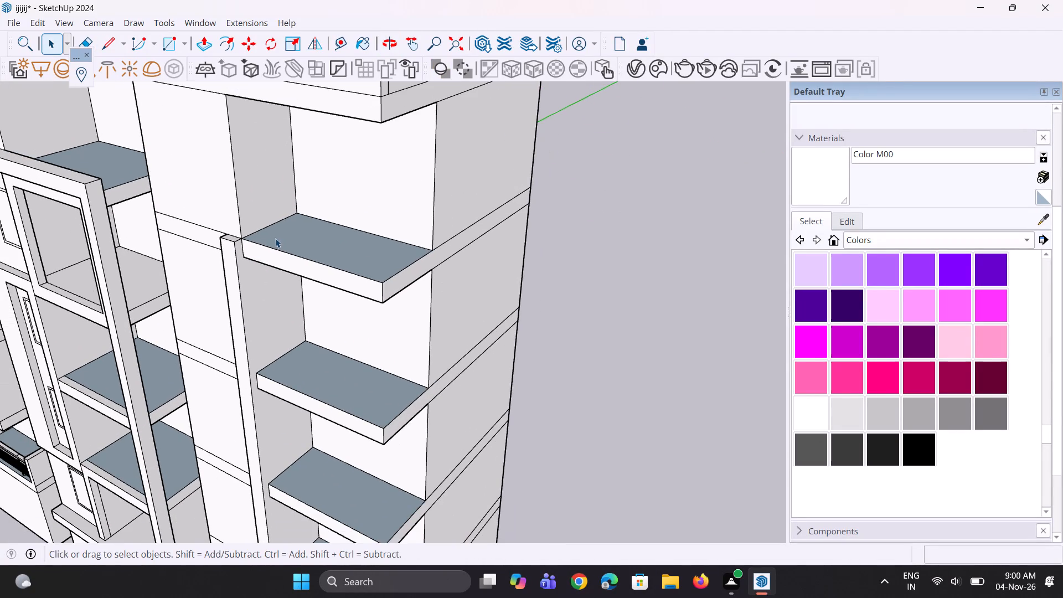
middle_drag(260, 274, 241, 168)
scroll(225, 287, up, 1)
middle_drag(225, 287, 230, 229)
scroll(230, 225, down, 7)
scroll(240, 136, up, 6)
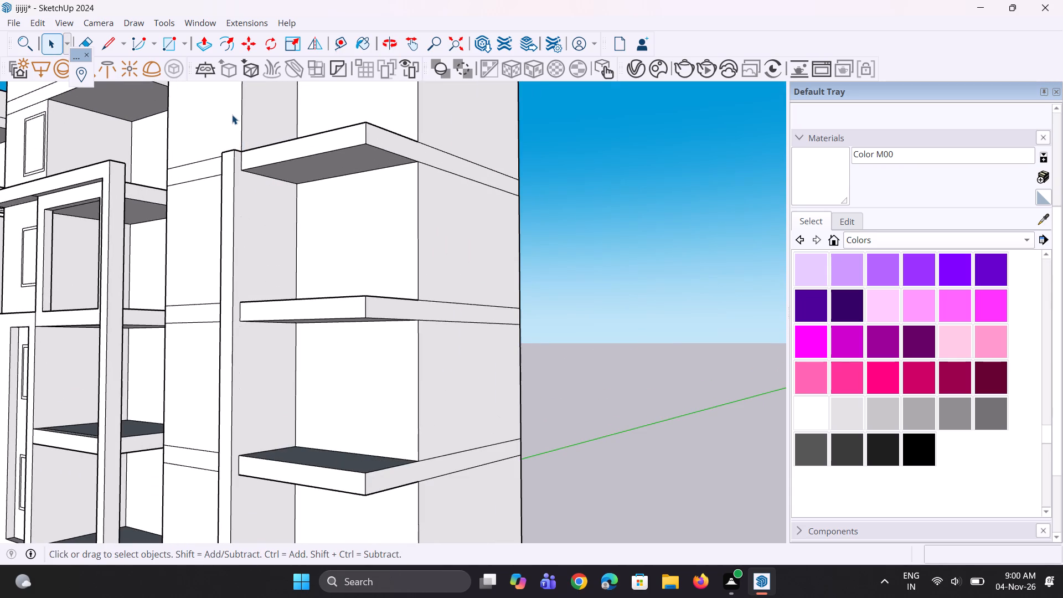
middle_drag(232, 115, 226, 170)
key(p)
scroll(226, 168, up, 2)
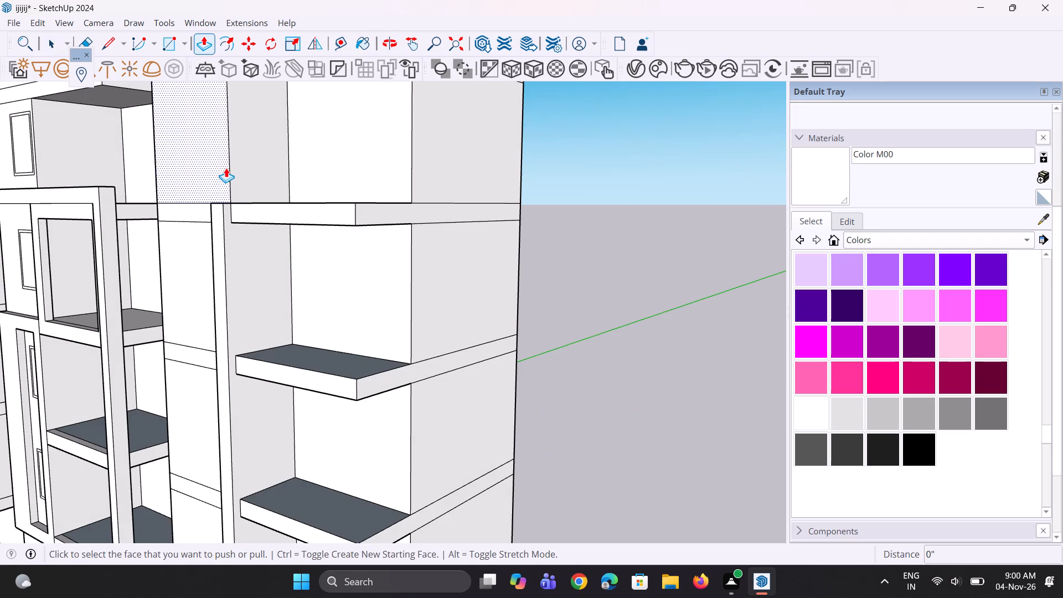
scroll(226, 168, up, 1)
middle_drag(226, 167, 224, 207)
scroll(218, 285, up, 3)
scroll(220, 238, up, 3)
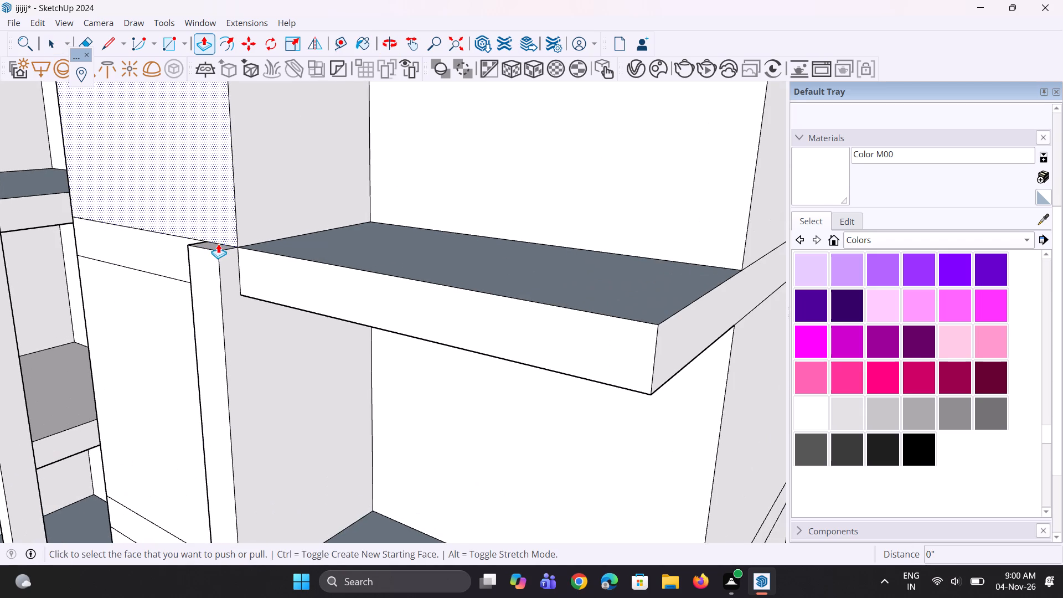
click(218, 244)
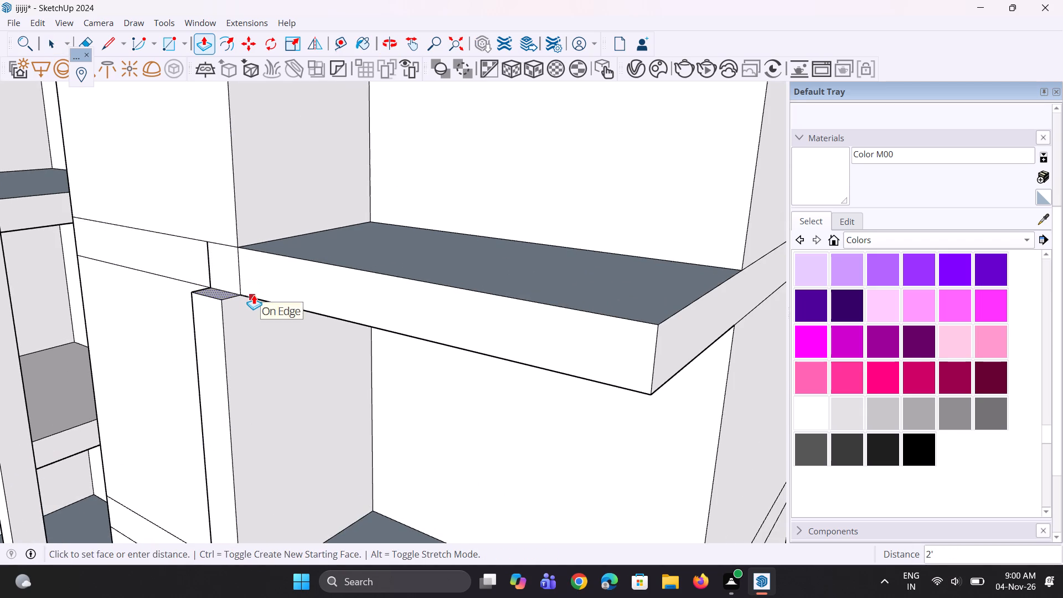
click(254, 295)
Copy the strip's top edge on its recess side a short distance straight down the strip's side face.
middle_drag(251, 297, 213, 182)
key(space)
scroll(215, 252, up, 1)
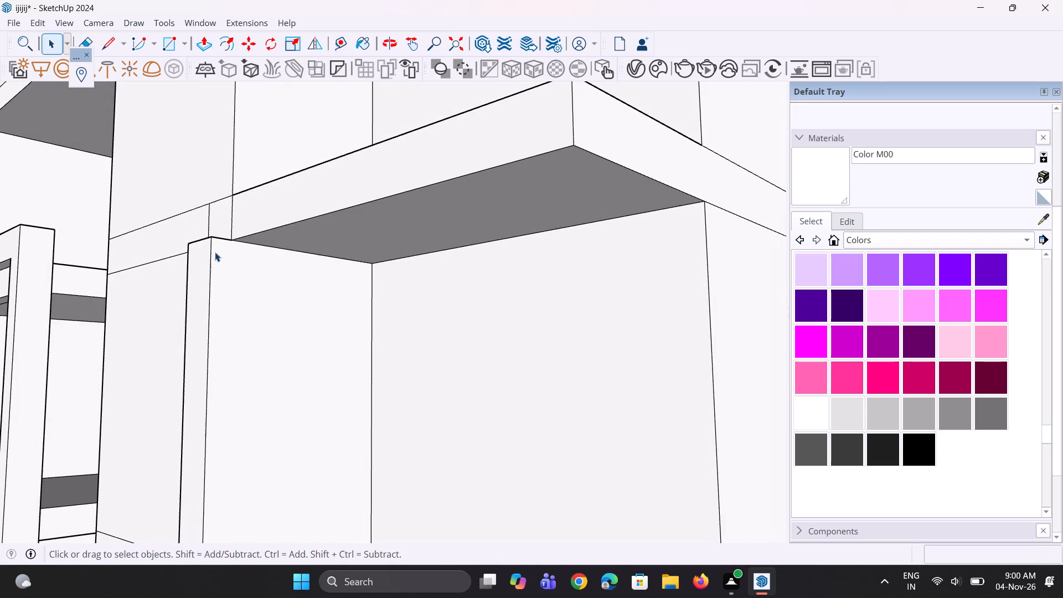
scroll(215, 252, up, 2)
click(219, 233)
key(m)
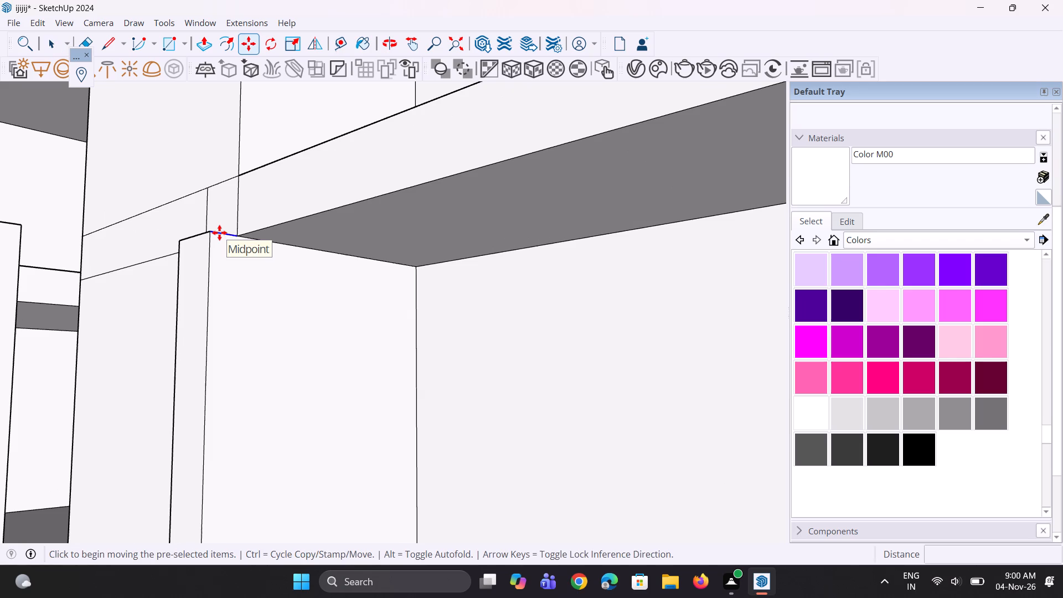
scroll(219, 233, up, 3)
click(210, 233)
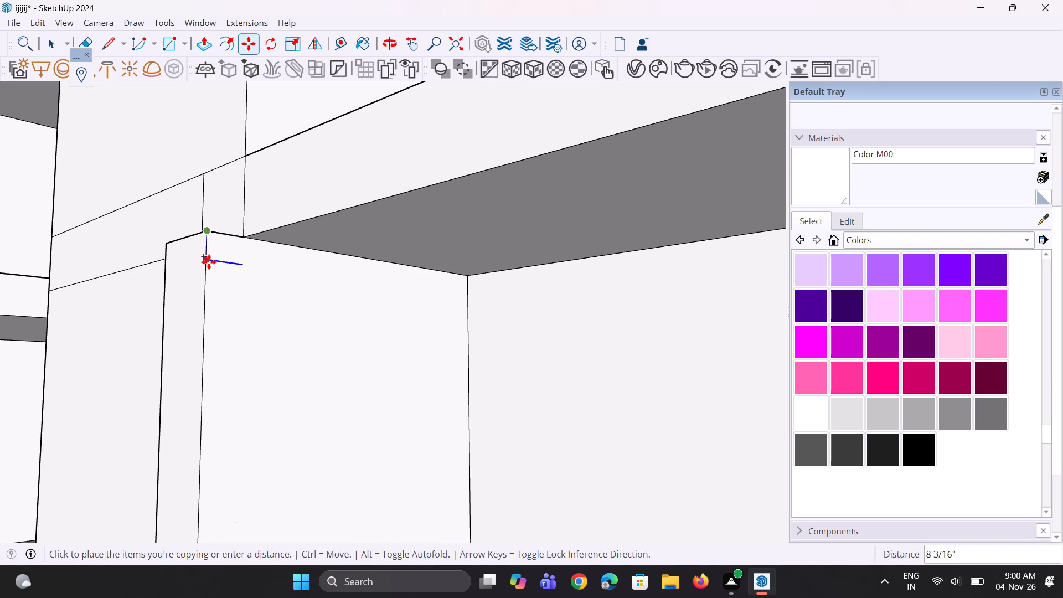
click(209, 266)
Draw a 14' vertical line from the strip's inner top corner down to the next balcony slab's corner.
key(l)
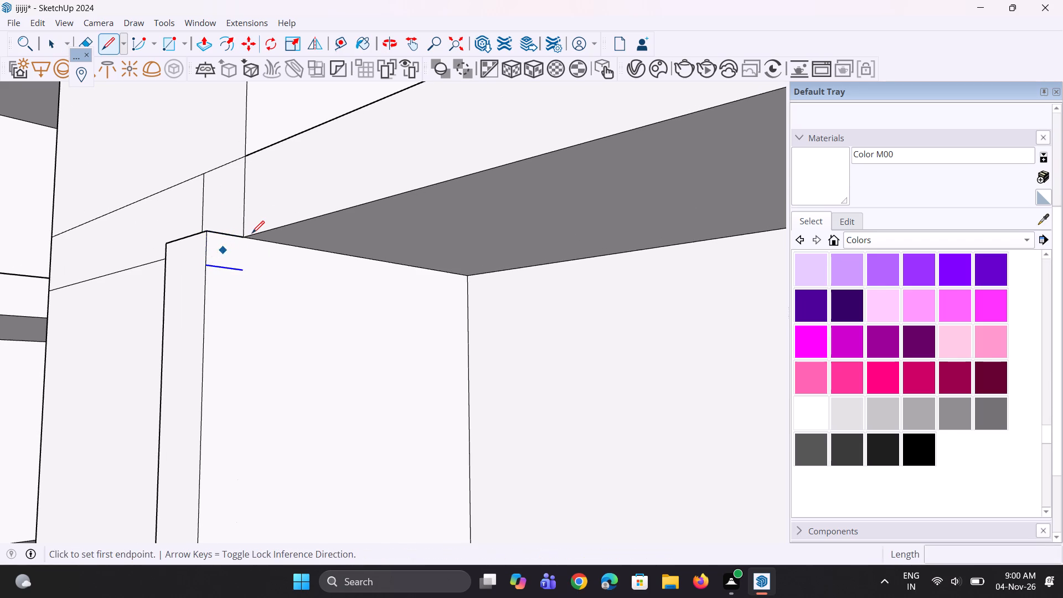
click(248, 236)
scroll(235, 343, down, 18)
middle_drag(228, 362, 241, 446)
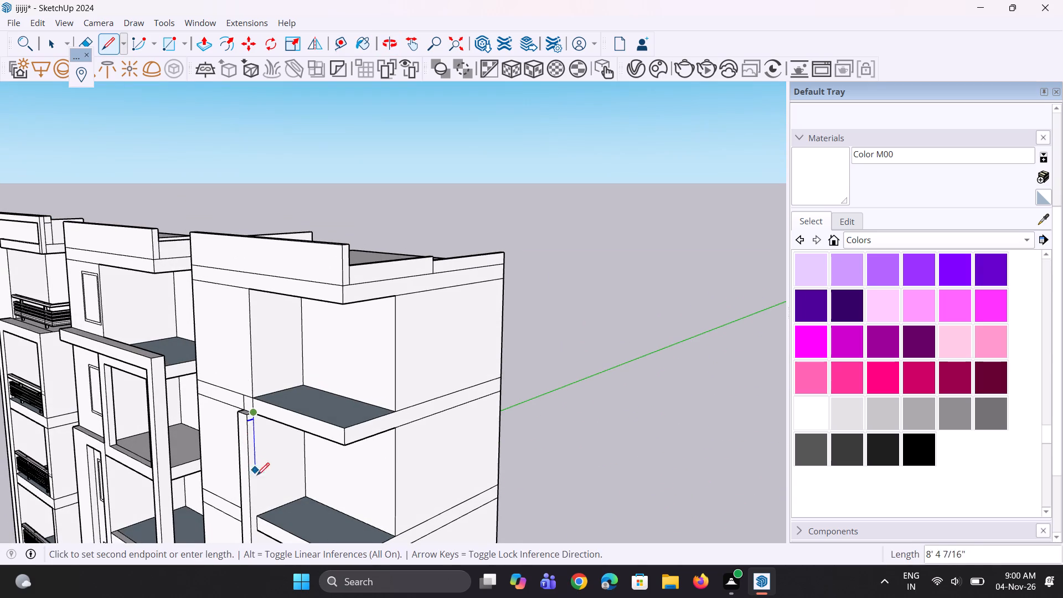
scroll(269, 518, up, 3)
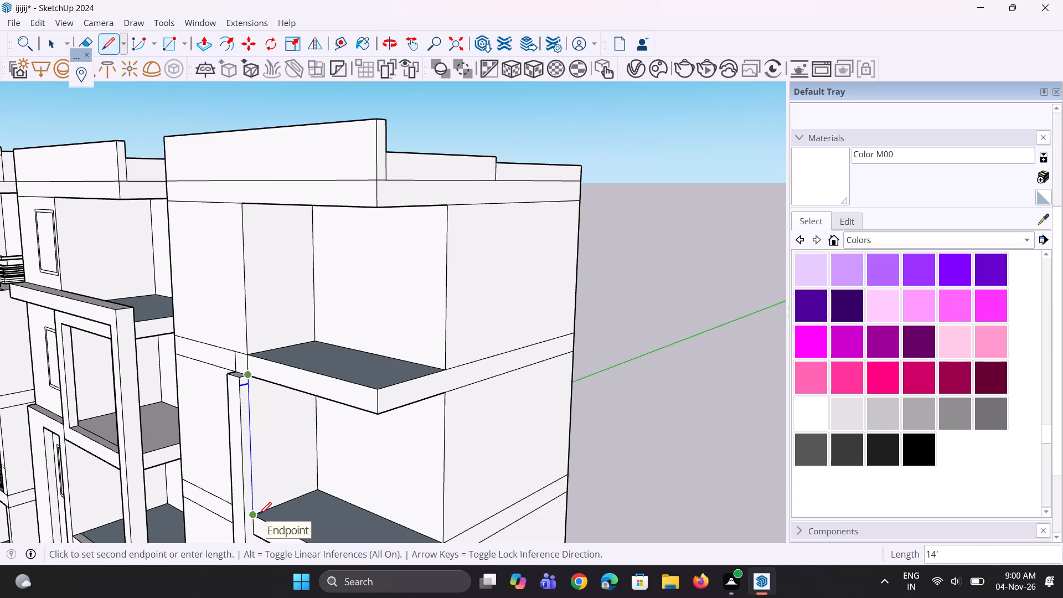
click(259, 514)
Pull the small face at the strip's top across the balcony front as a beam ending at the slab's outer corner.
key(p)
scroll(256, 416, up, 4)
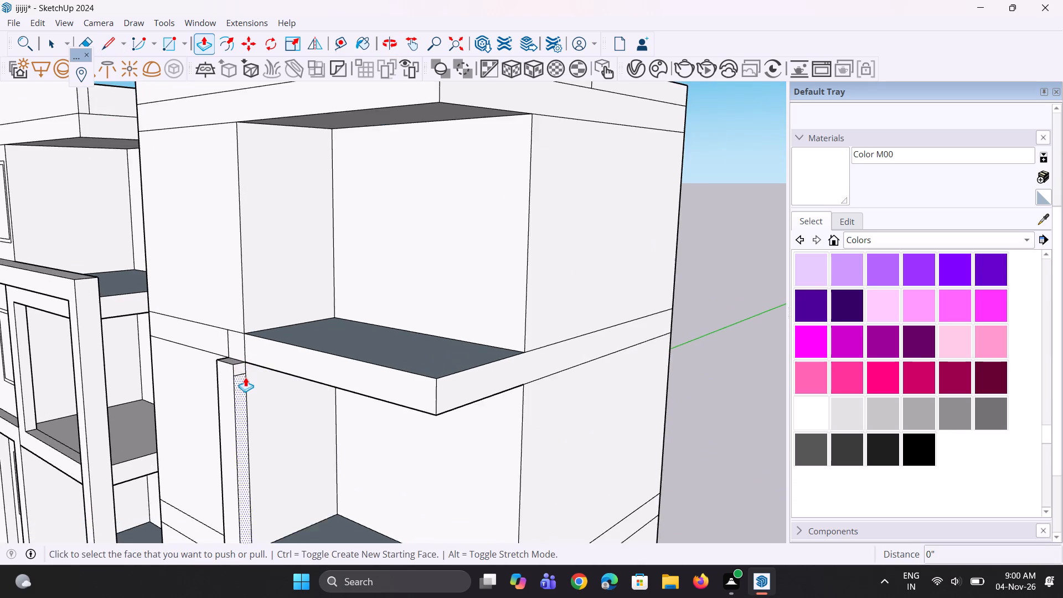
scroll(245, 377, up, 2)
click(242, 363)
scroll(302, 377, down, 3)
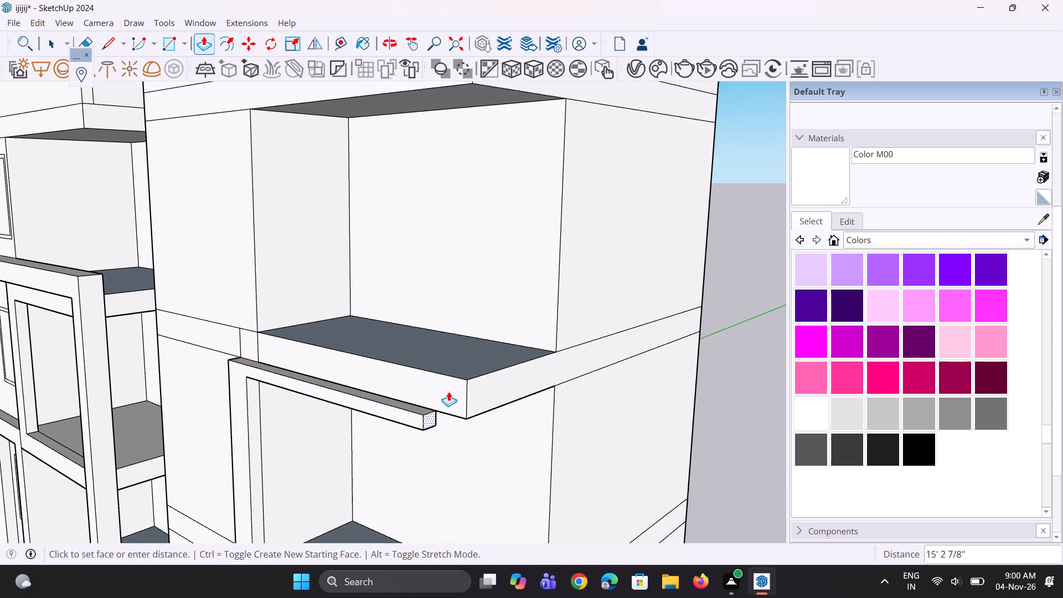
click(465, 414)
Erase the vertical edge between the strip's side face and the recess wall below the beam.
key(e)
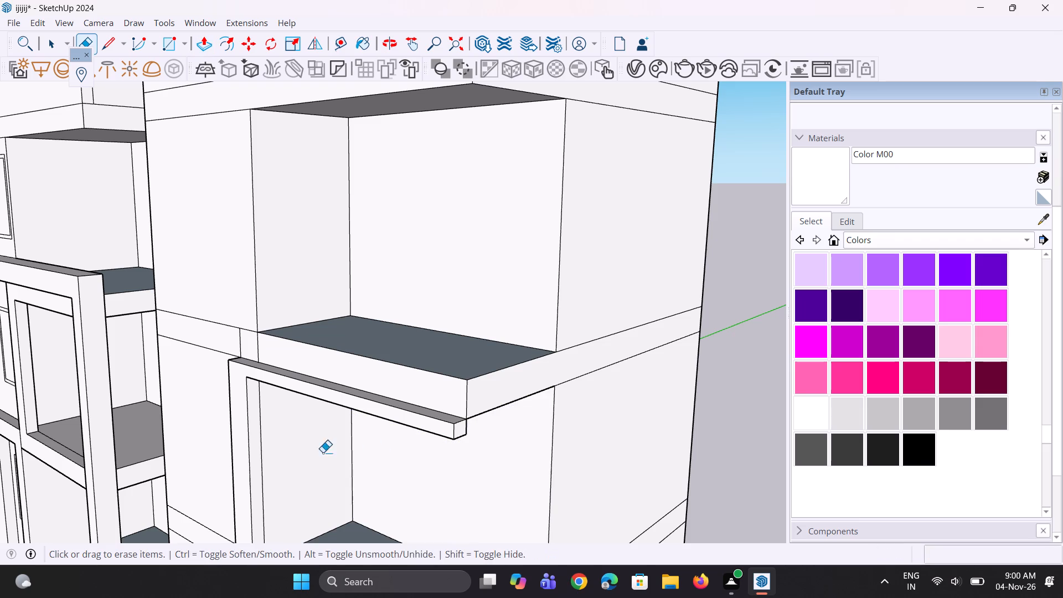
click(264, 464)
Extend the underside of the new horizontal beam by 2".
middle_drag(281, 453, 271, 339)
key(p)
scroll(367, 175, up, 2)
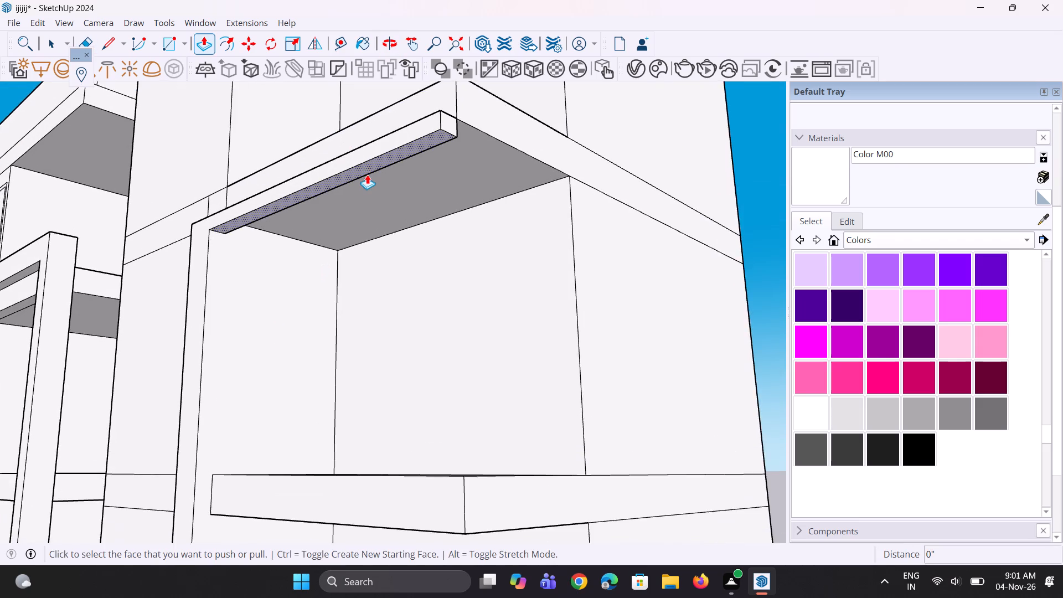
scroll(367, 165, up, 5)
click(367, 165)
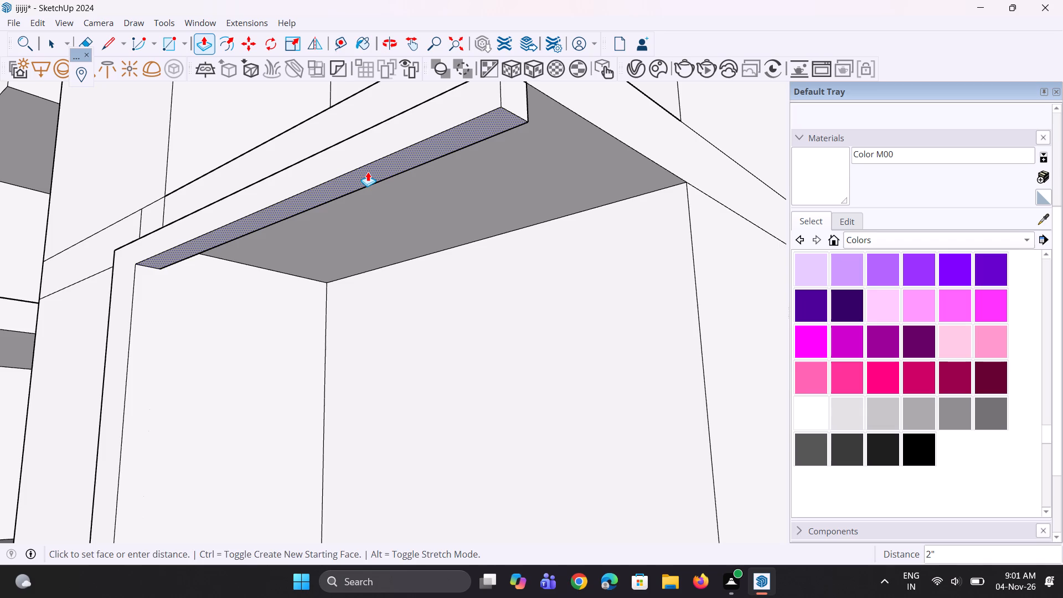
click(368, 172)
Draw a vertical line about 13' long from the beam's inner corner at the strip down to the balcony slab's corner.
scroll(332, 182, down, 5)
scroll(240, 252, up, 4)
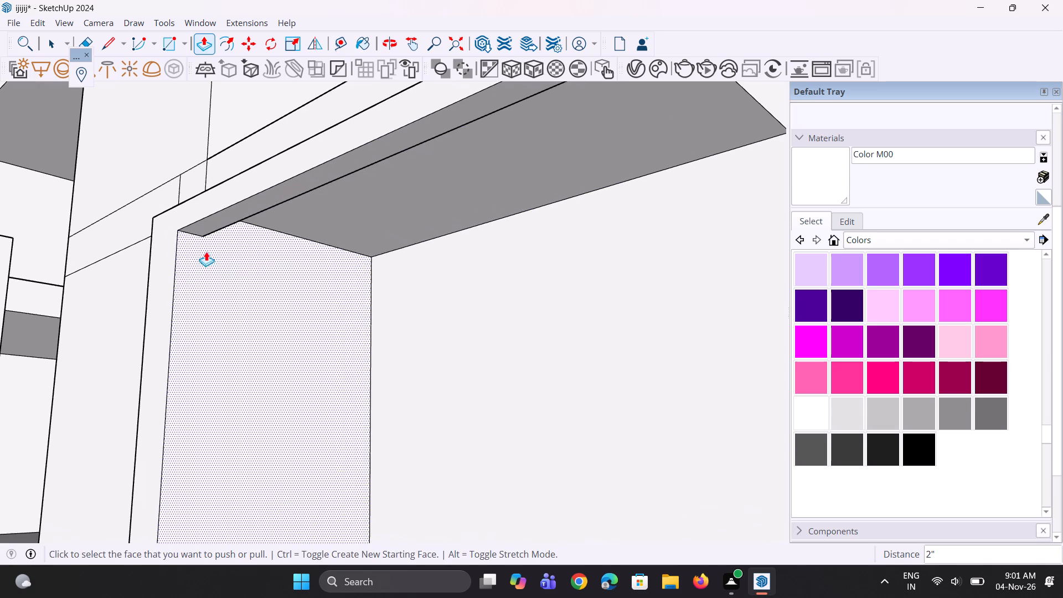
scroll(204, 205, down, 2)
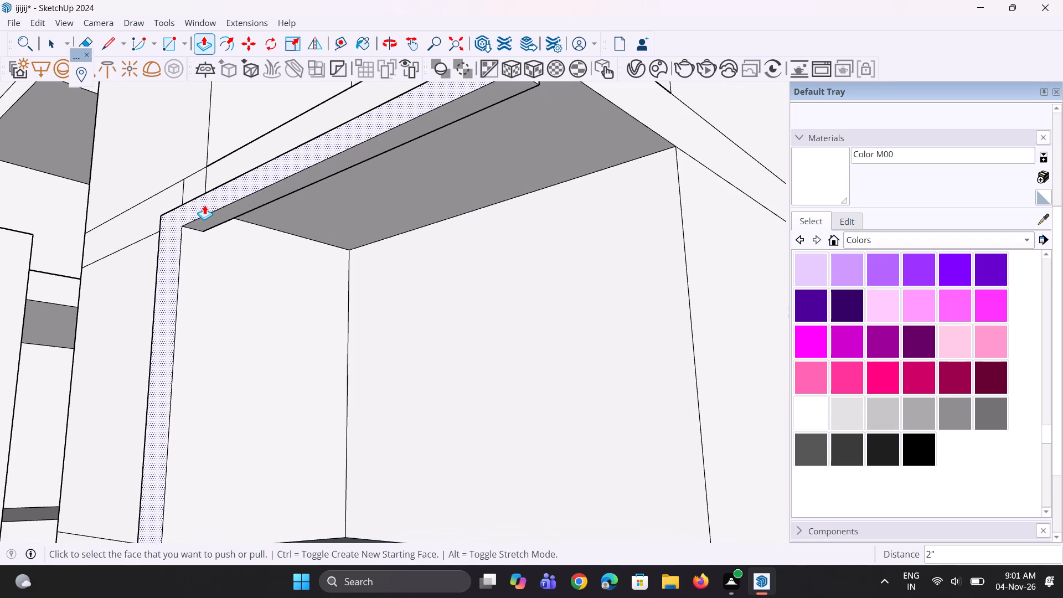
scroll(205, 195, down, 7)
middle_drag(205, 193, 205, 244)
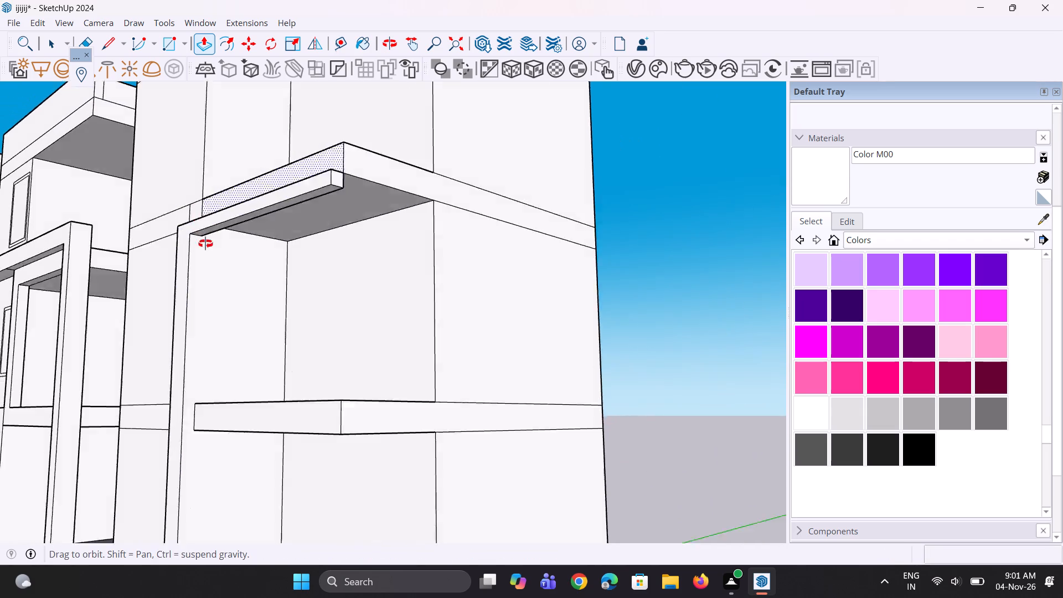
middle_drag(205, 244, 0, 290)
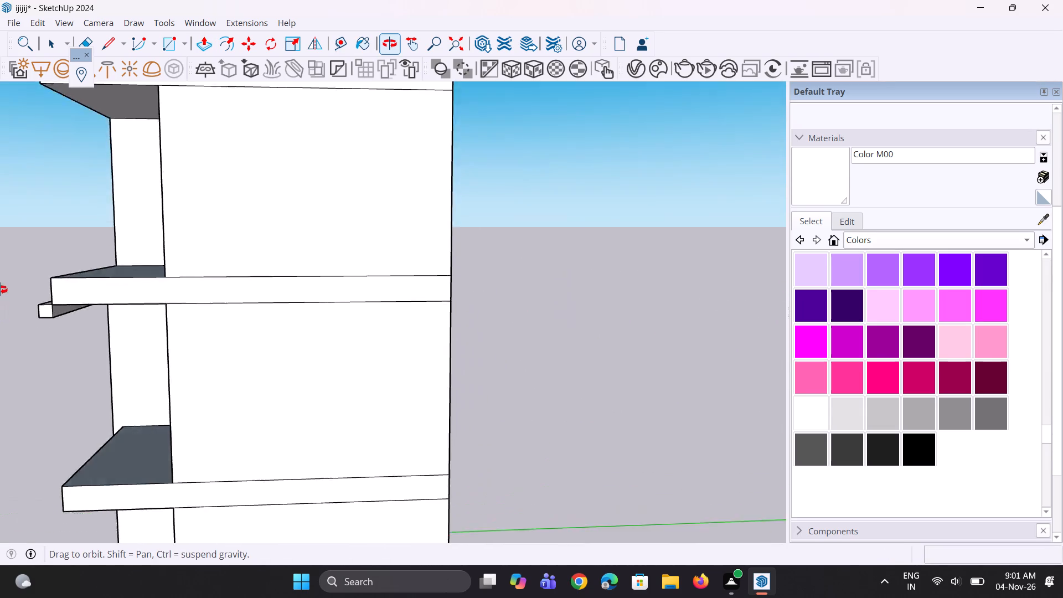
middle_drag(0, 290, 137, 232)
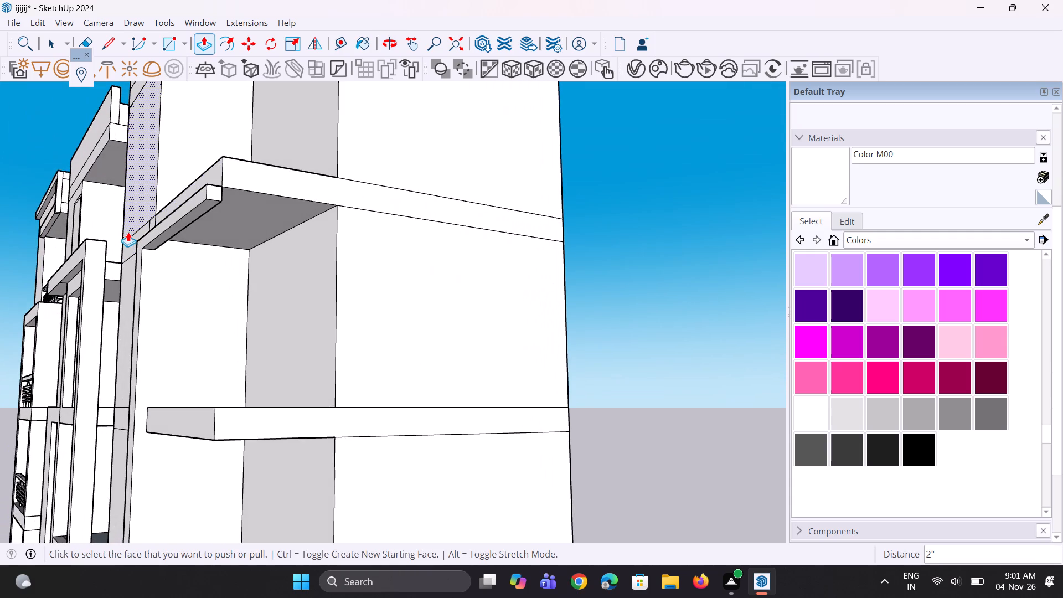
key(l)
scroll(128, 247, up, 5)
click(164, 253)
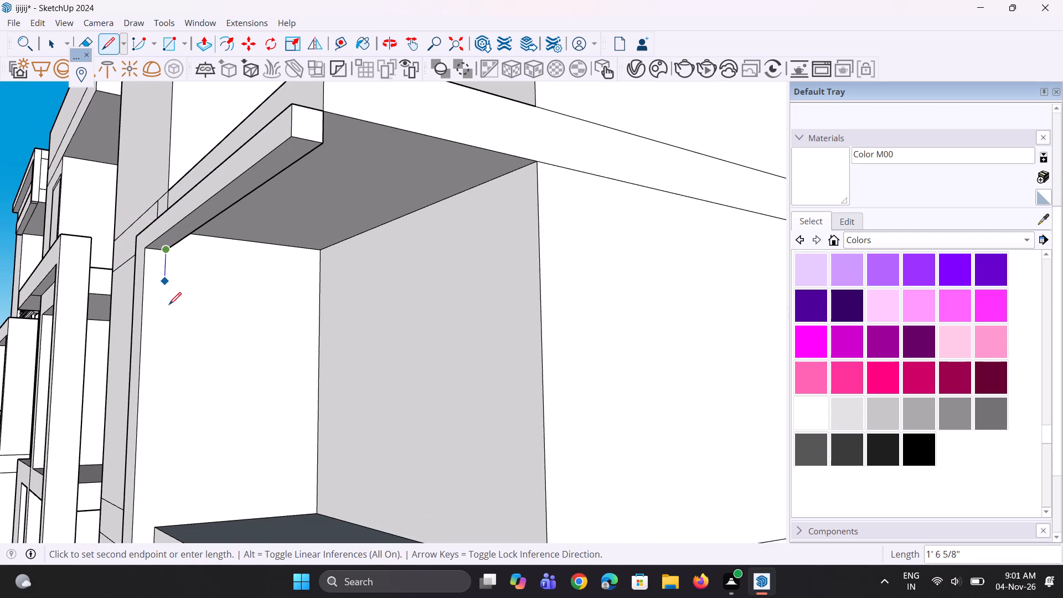
click(160, 529)
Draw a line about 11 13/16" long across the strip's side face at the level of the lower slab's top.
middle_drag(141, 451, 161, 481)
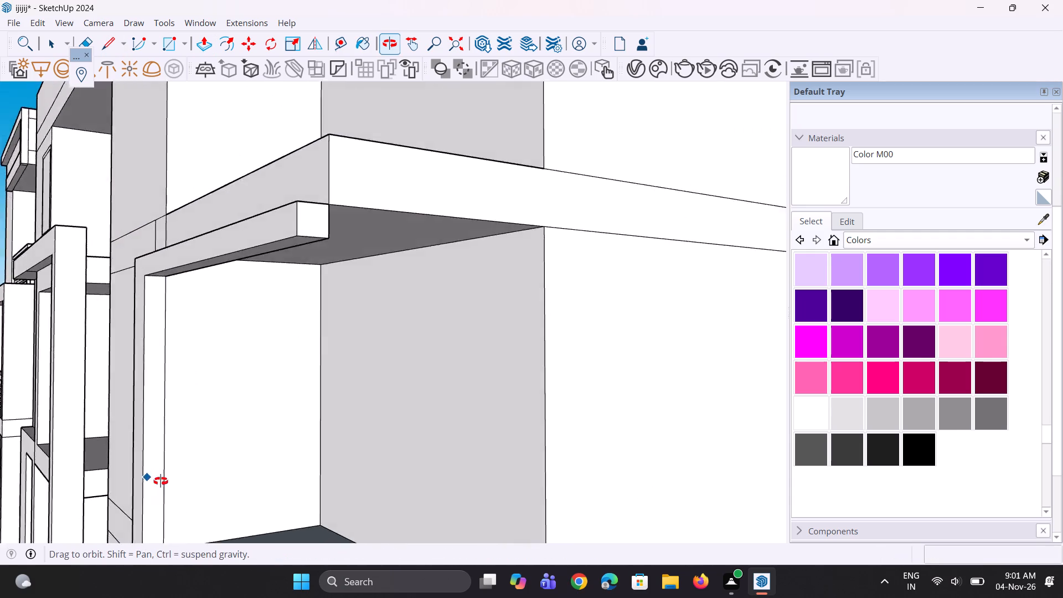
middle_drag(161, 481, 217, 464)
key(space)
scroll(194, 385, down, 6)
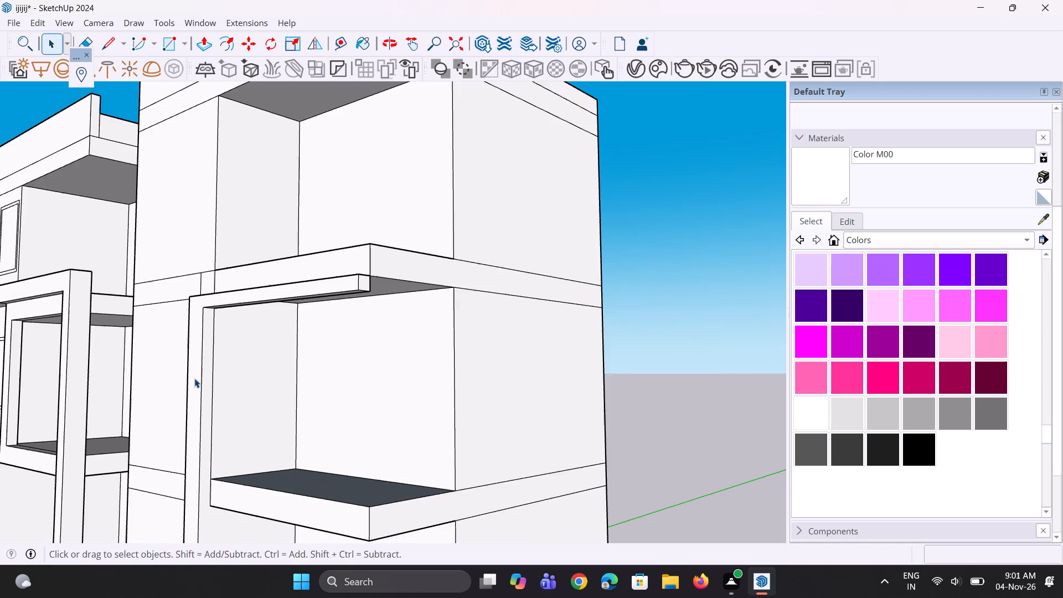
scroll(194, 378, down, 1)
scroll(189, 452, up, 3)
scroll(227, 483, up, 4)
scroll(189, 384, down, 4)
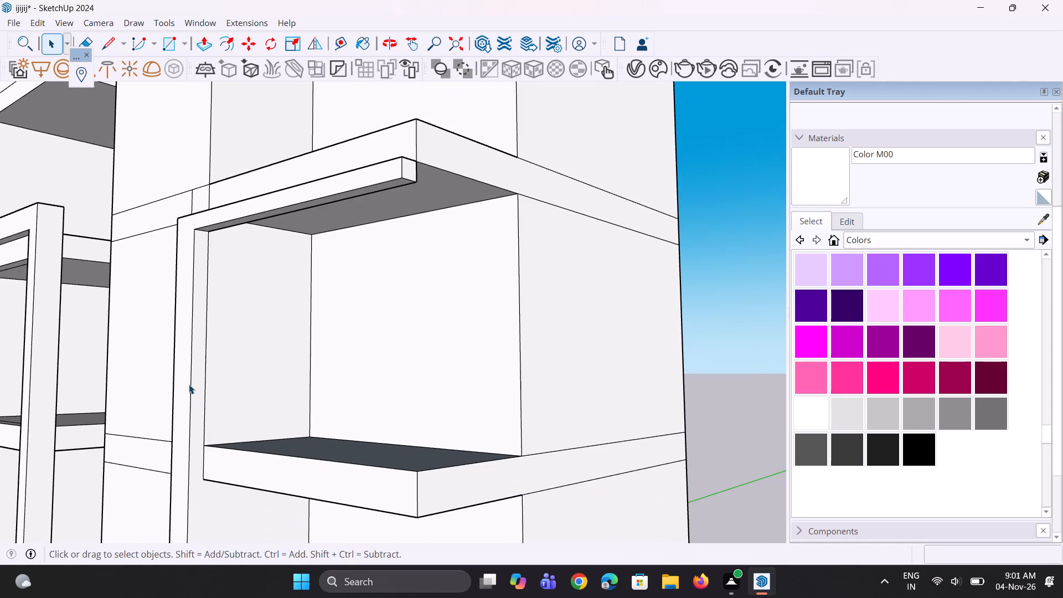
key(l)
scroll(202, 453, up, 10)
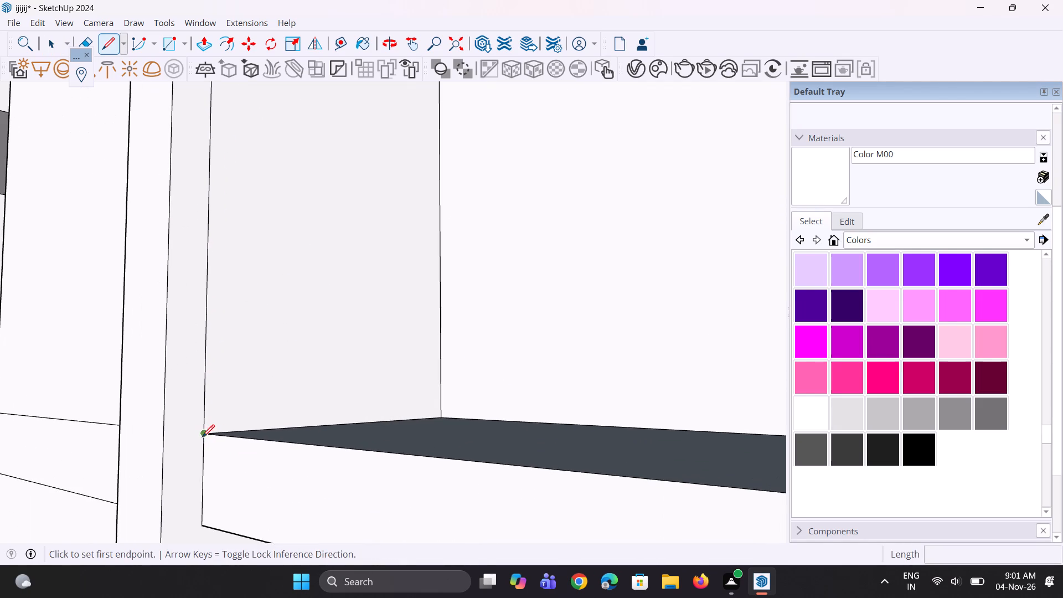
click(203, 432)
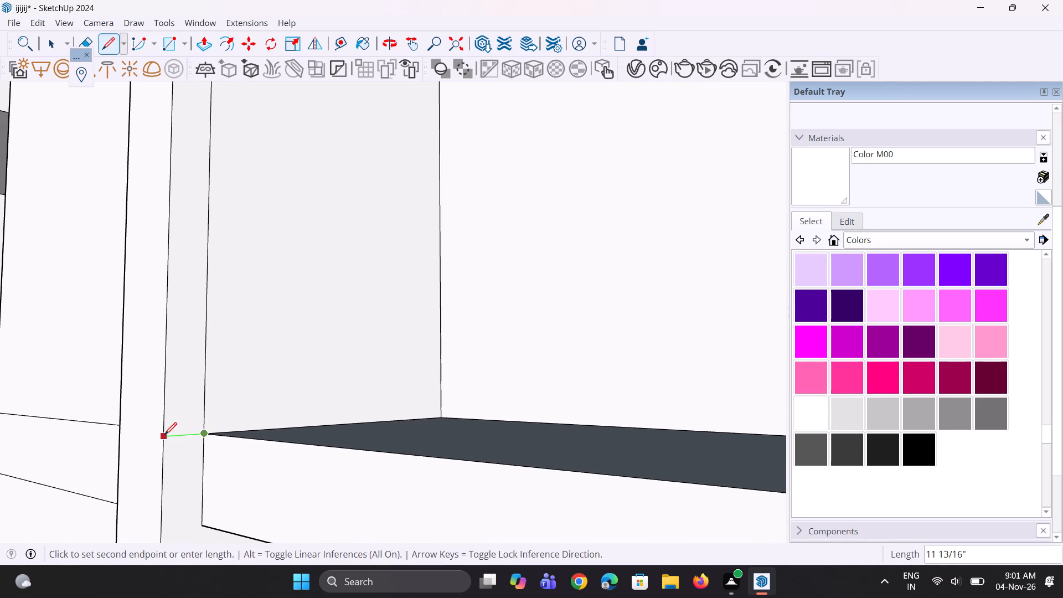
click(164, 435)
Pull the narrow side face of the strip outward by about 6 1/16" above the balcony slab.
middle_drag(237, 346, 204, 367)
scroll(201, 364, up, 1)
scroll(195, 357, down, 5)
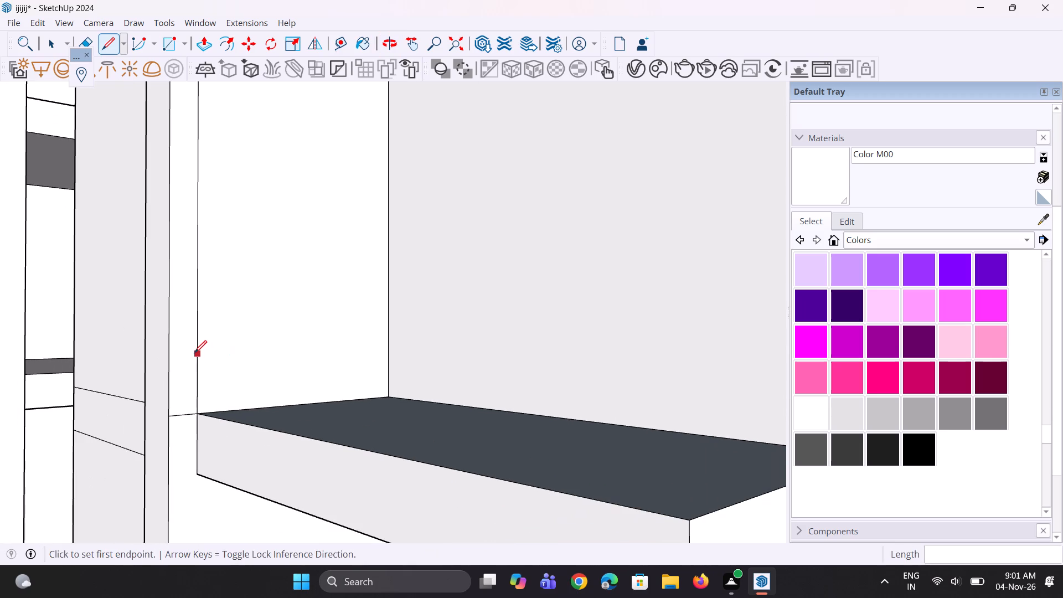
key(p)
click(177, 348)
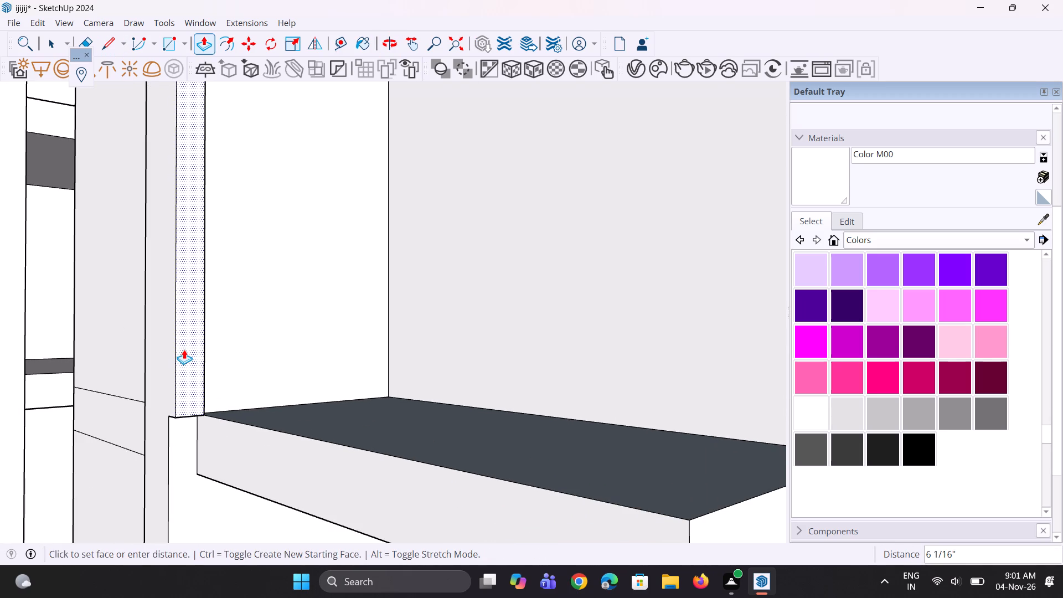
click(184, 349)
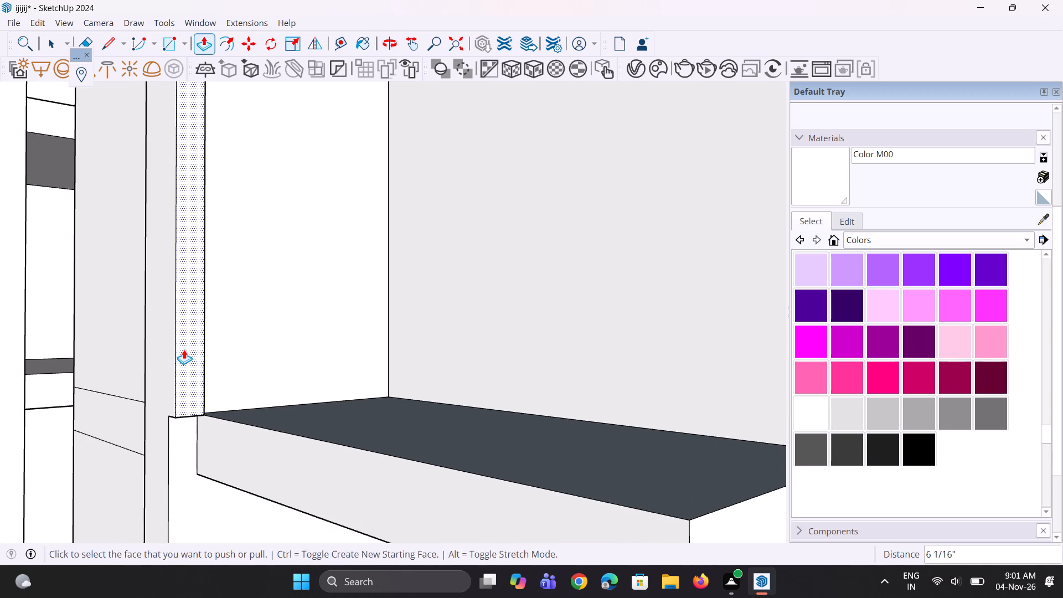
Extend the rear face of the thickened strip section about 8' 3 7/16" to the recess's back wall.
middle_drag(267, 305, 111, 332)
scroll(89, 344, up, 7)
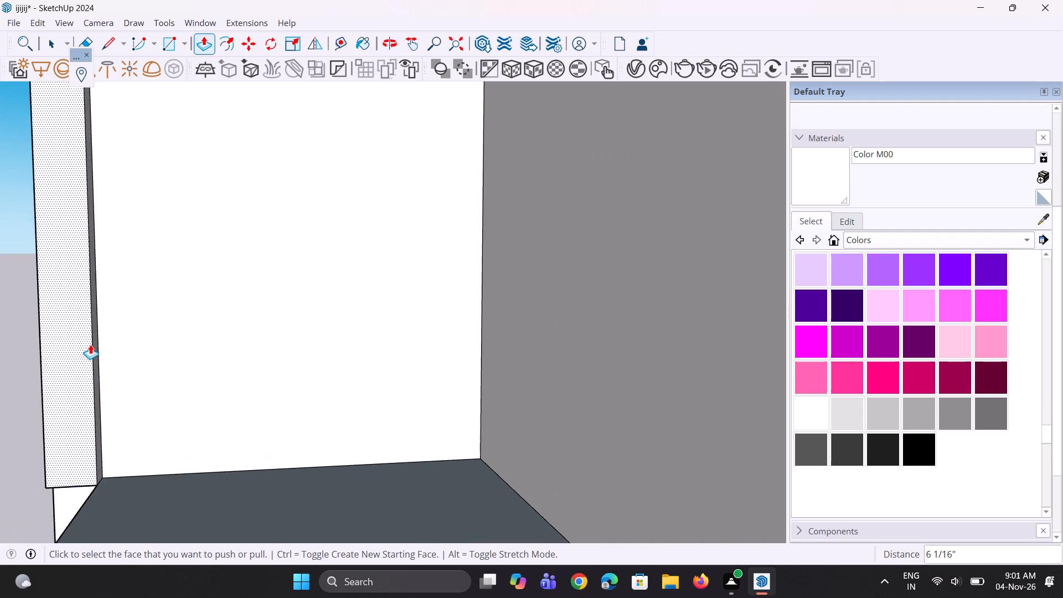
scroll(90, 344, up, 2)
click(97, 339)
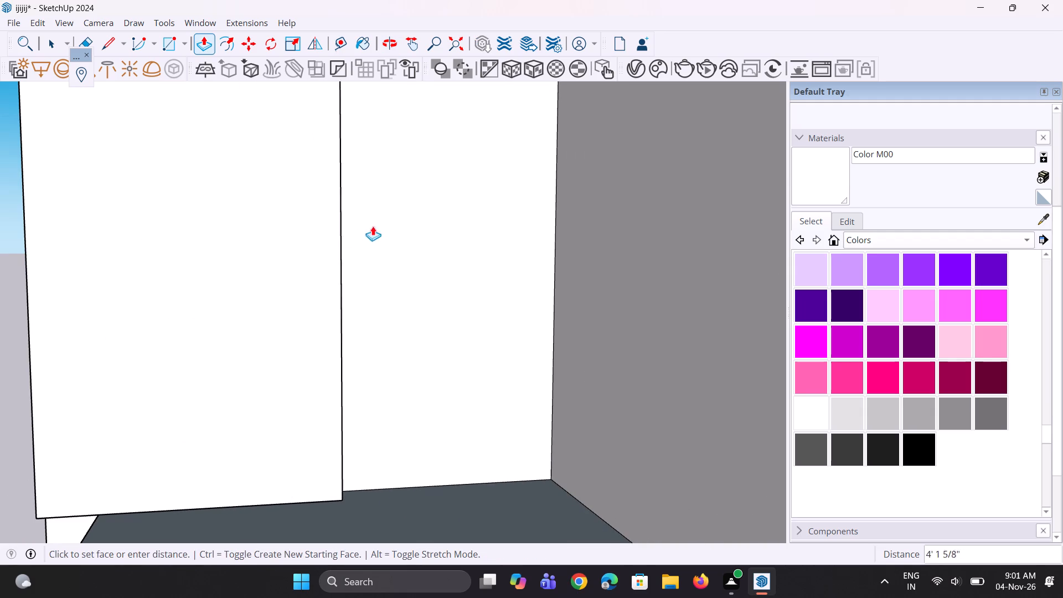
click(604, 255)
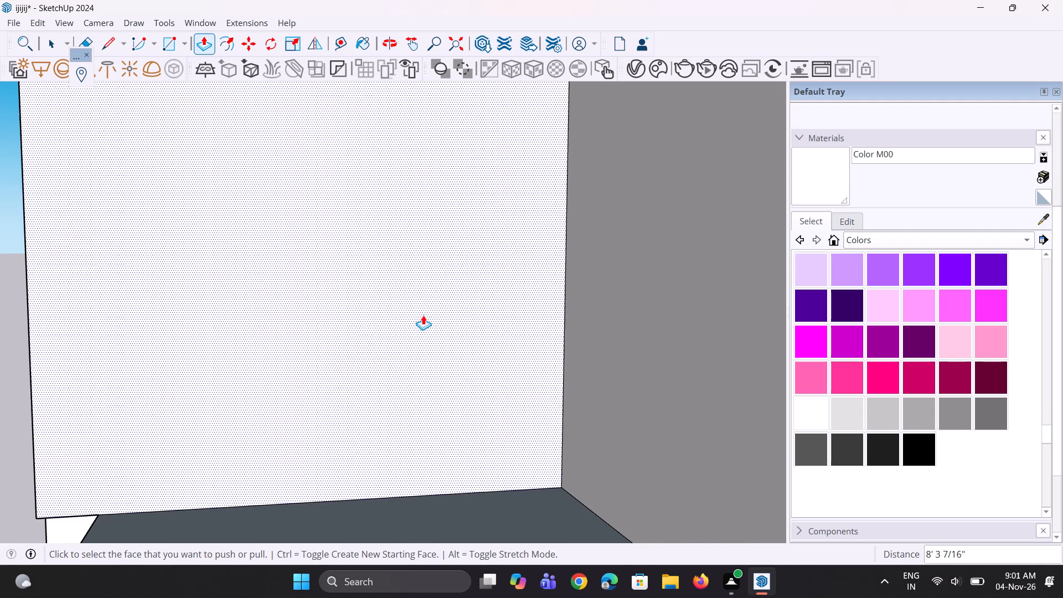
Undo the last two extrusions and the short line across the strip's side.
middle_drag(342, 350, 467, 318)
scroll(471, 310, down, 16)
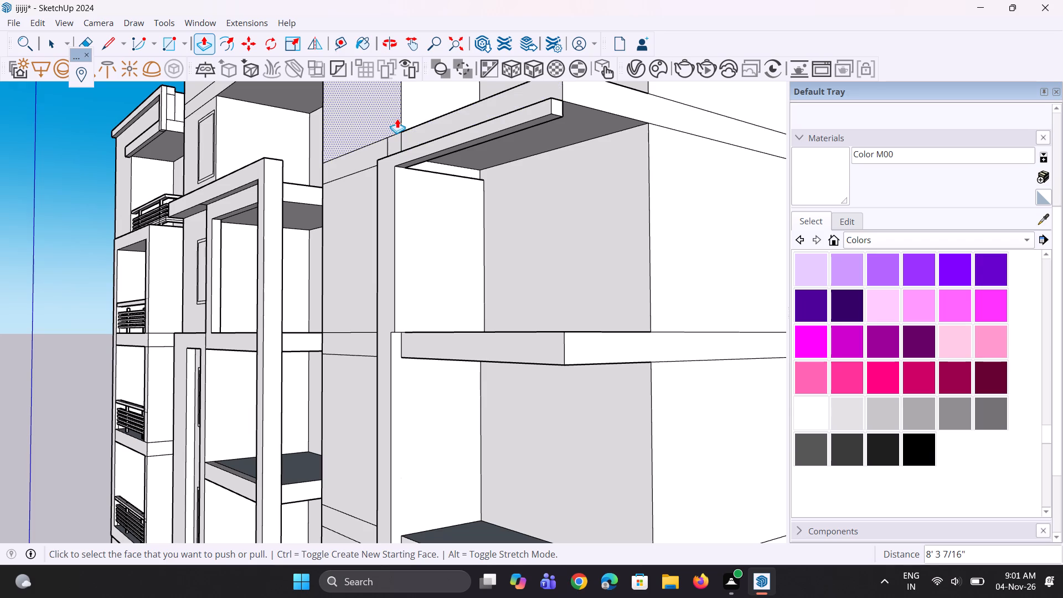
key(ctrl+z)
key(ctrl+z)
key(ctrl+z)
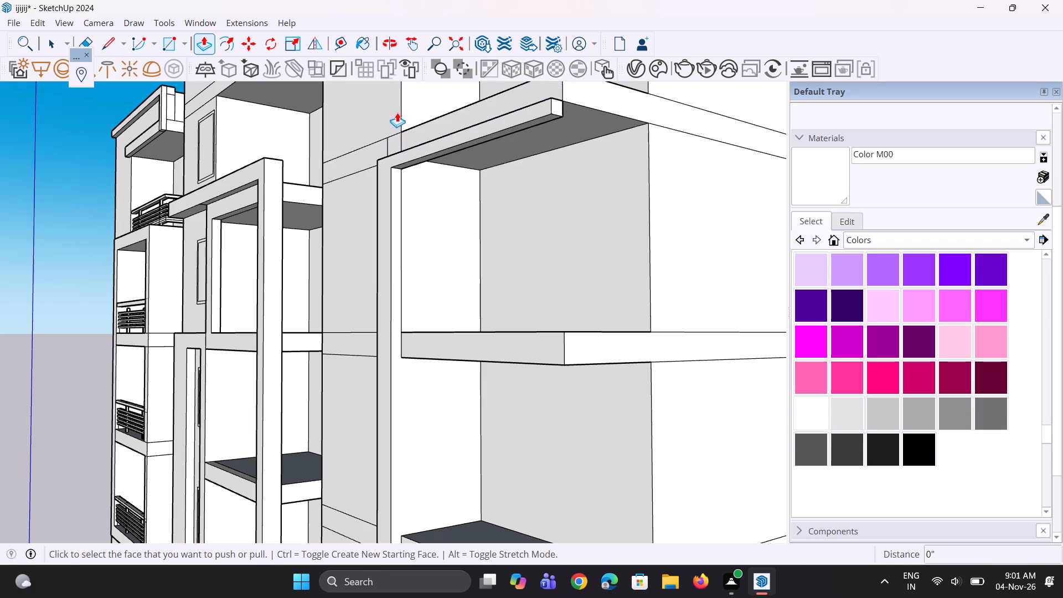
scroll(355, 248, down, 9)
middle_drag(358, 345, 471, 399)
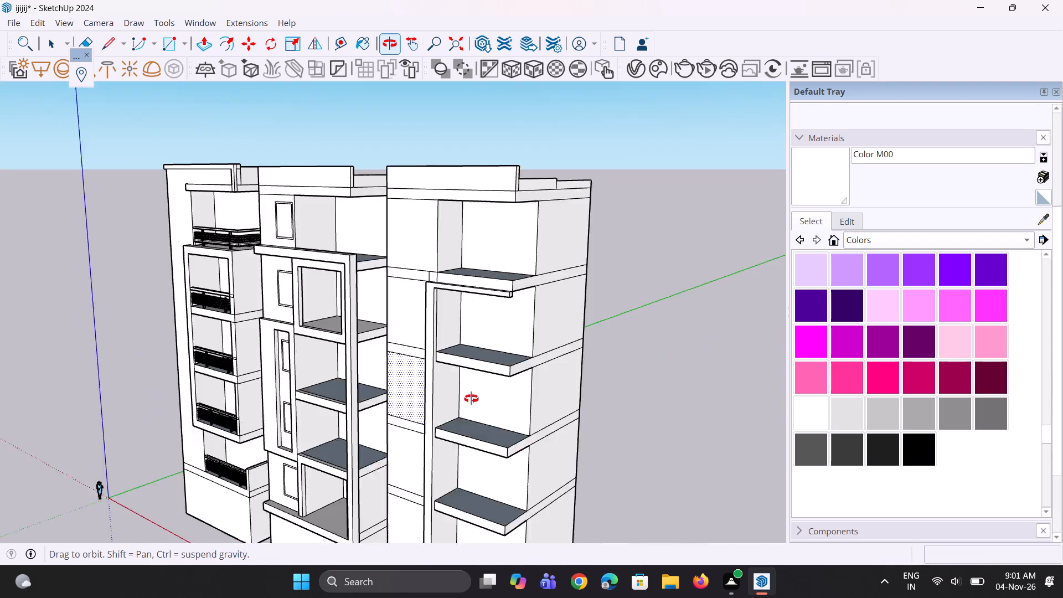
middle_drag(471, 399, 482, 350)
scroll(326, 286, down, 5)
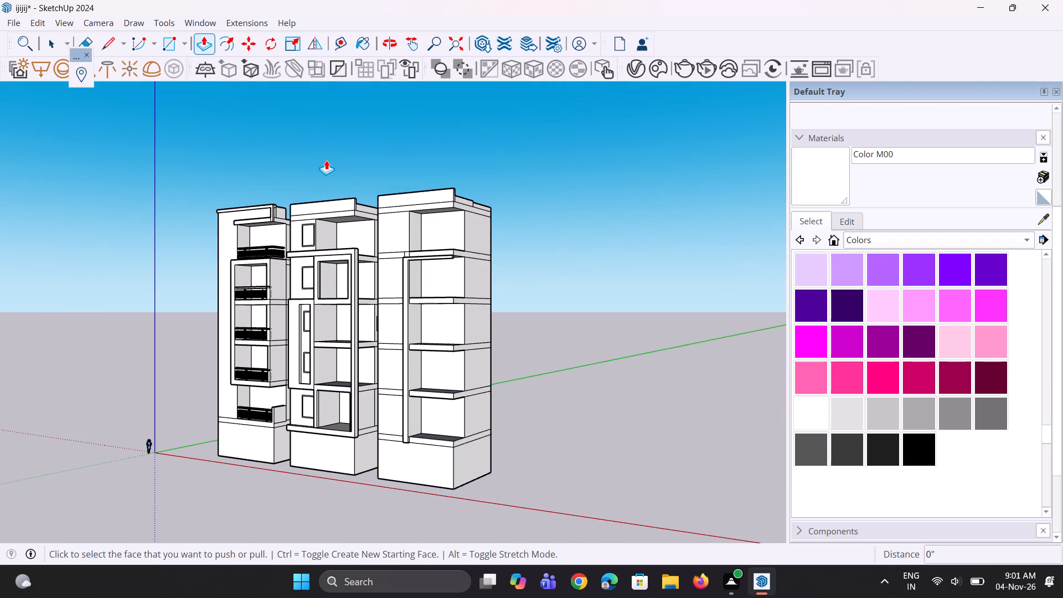
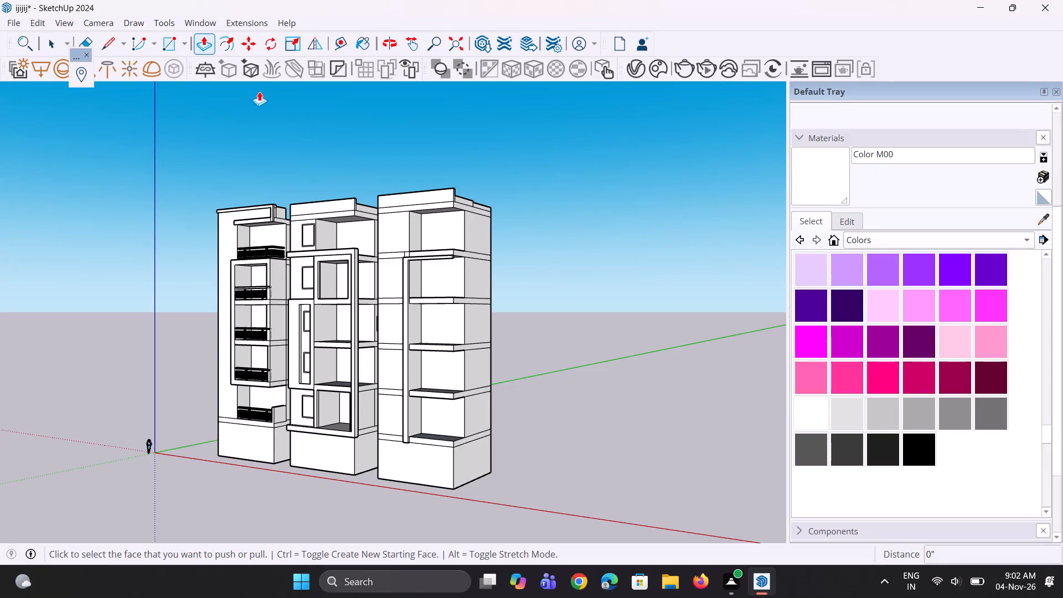
Pull the underside of the third tower's horizontal frame beam down by about 6 9/16".
scroll(85, 11, down, 2)
scroll(314, 264, down, 3)
scroll(524, 360, up, 1)
middle_drag(497, 344, 447, 298)
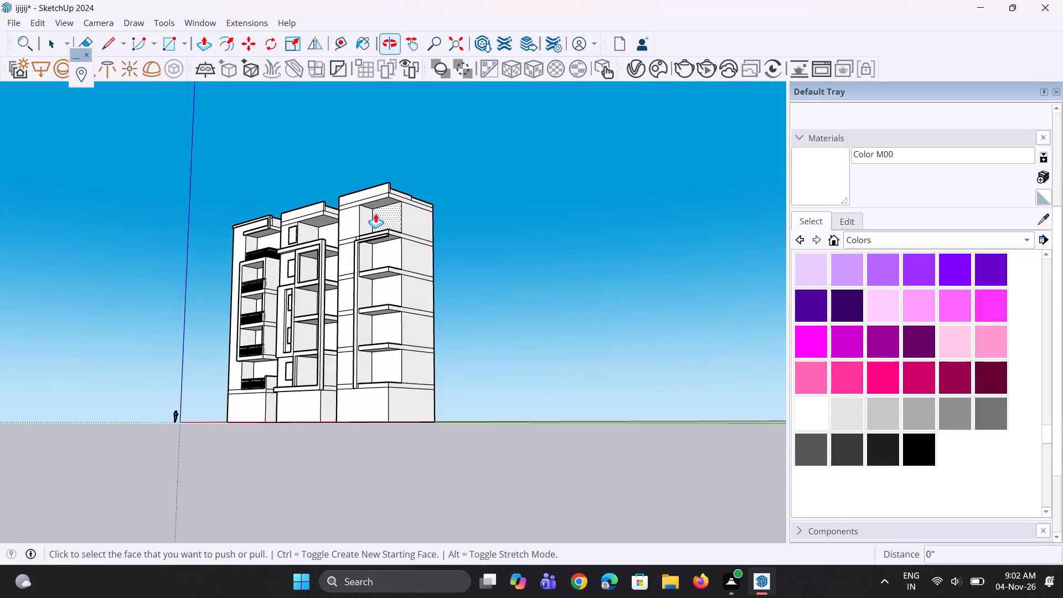
scroll(375, 213, up, 18)
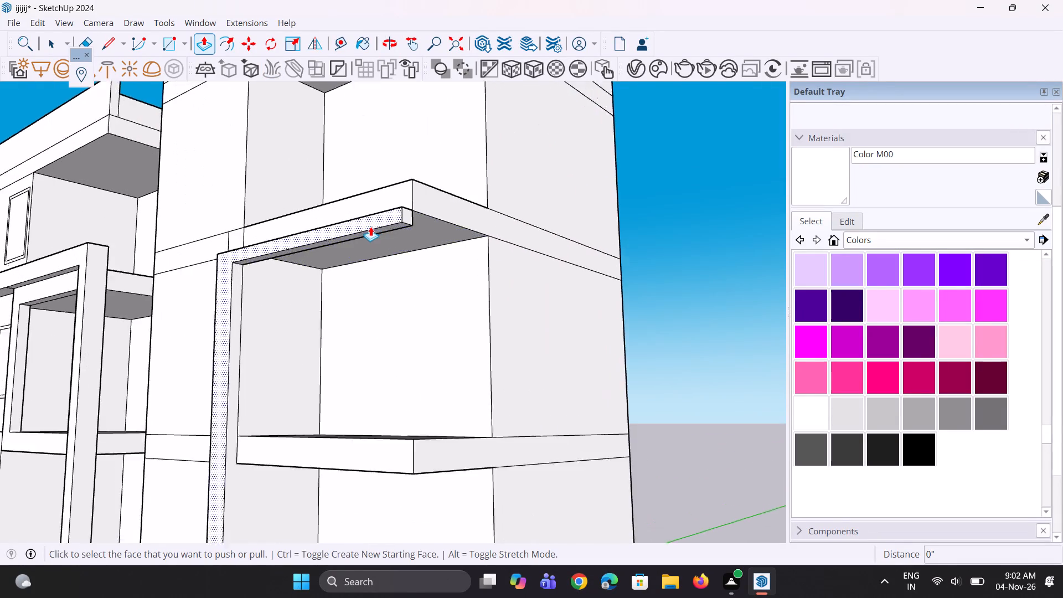
scroll(370, 226, up, 5)
click(358, 240)
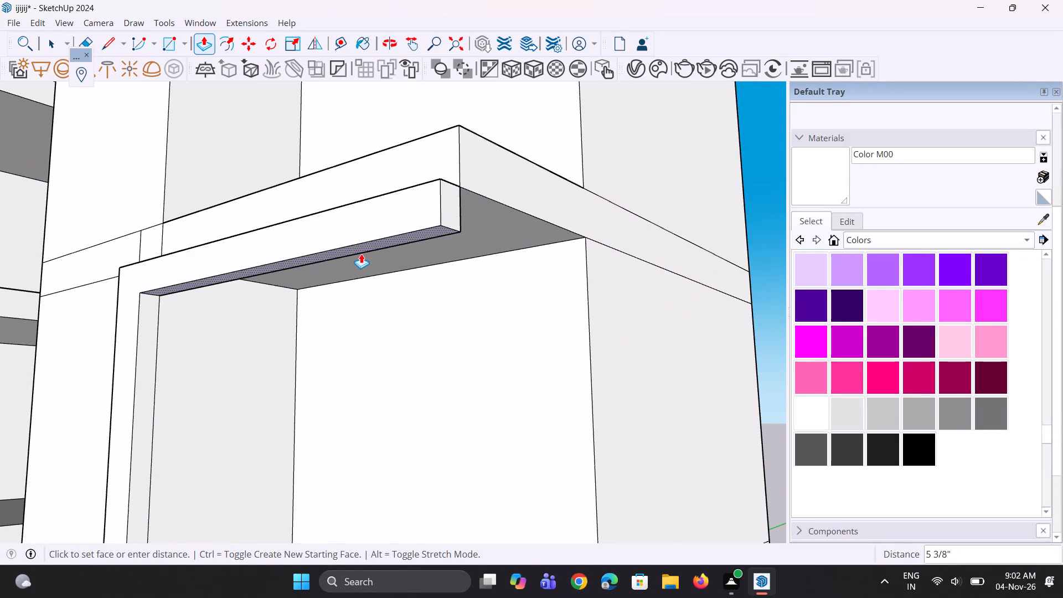
click(361, 256)
Extend the beam's free end face outward by about 1' 1", past the corner of the balcony slab.
scroll(352, 164, down, 4)
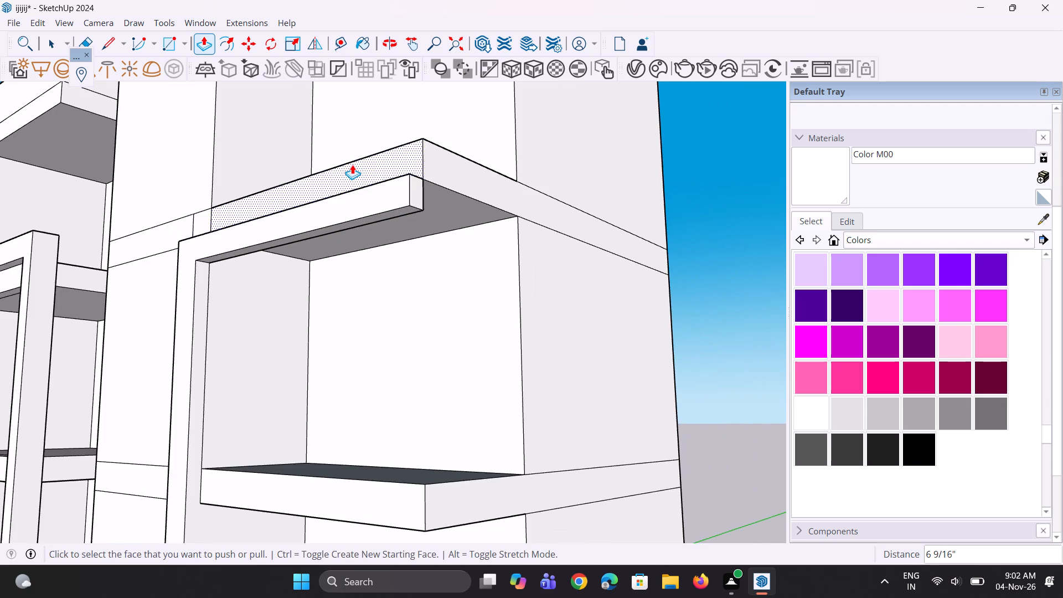
middle_drag(471, 204, 550, 207)
scroll(531, 165, down, 4)
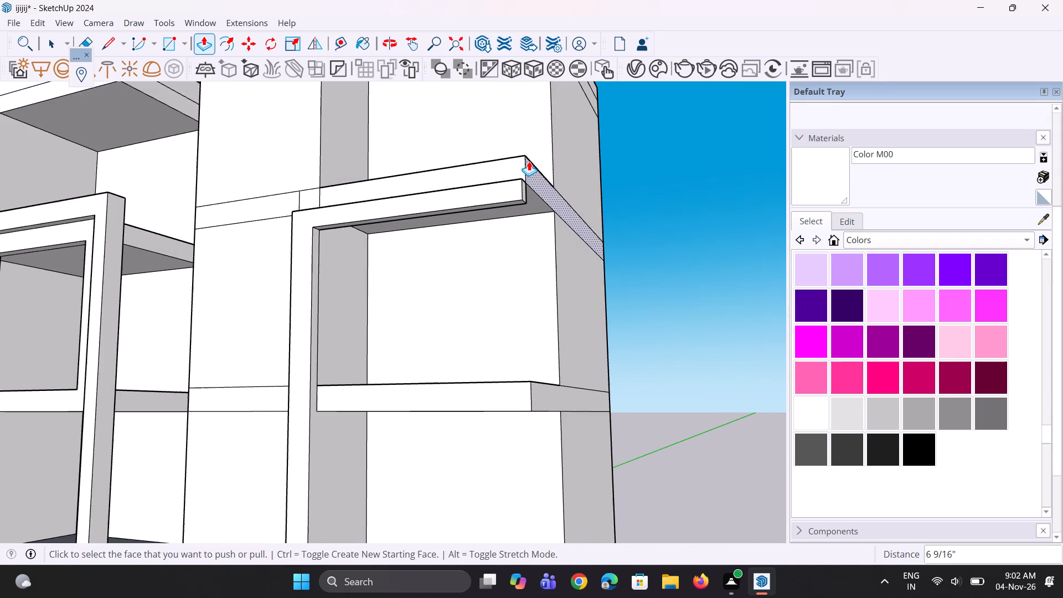
scroll(520, 158, down, 3)
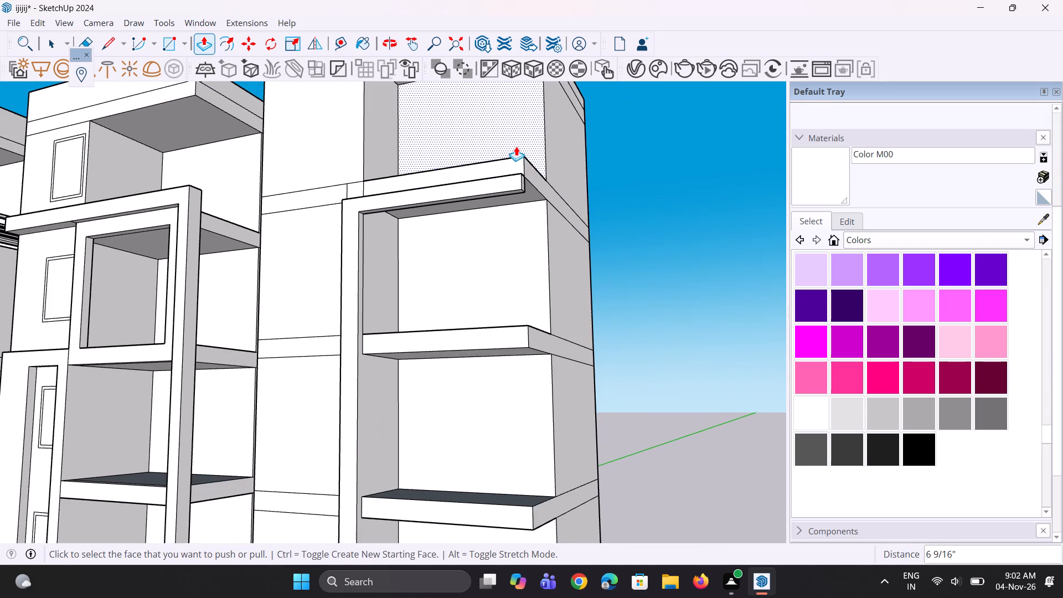
scroll(520, 155, up, 8)
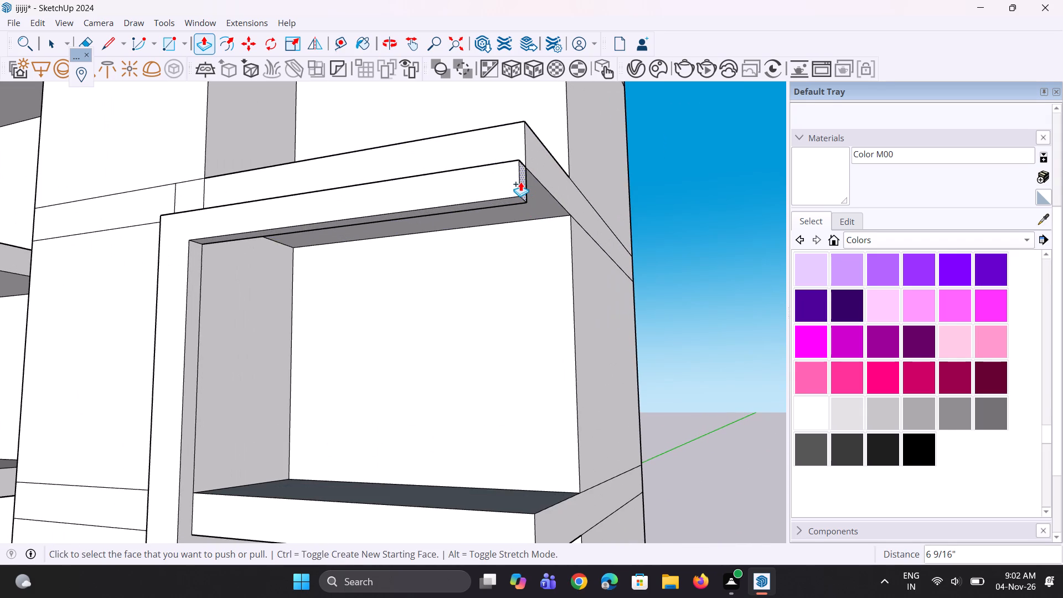
click(523, 177)
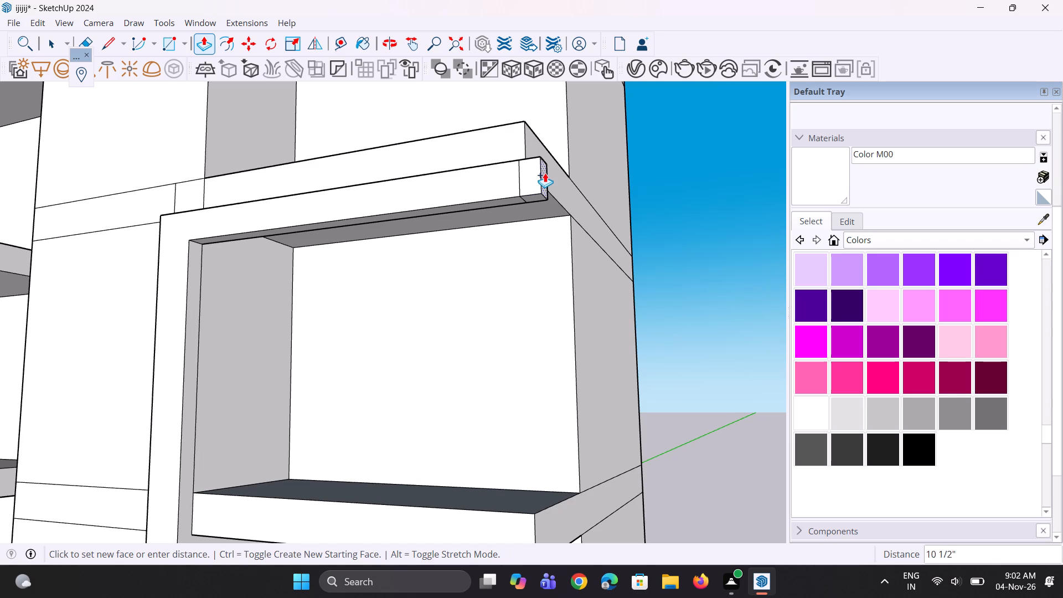
click(549, 172)
Pull the underside of the beam's new end piece down about 46' 5 7/8" to the lower balcony slab, forming the outer post.
middle_drag(547, 199, 544, 185)
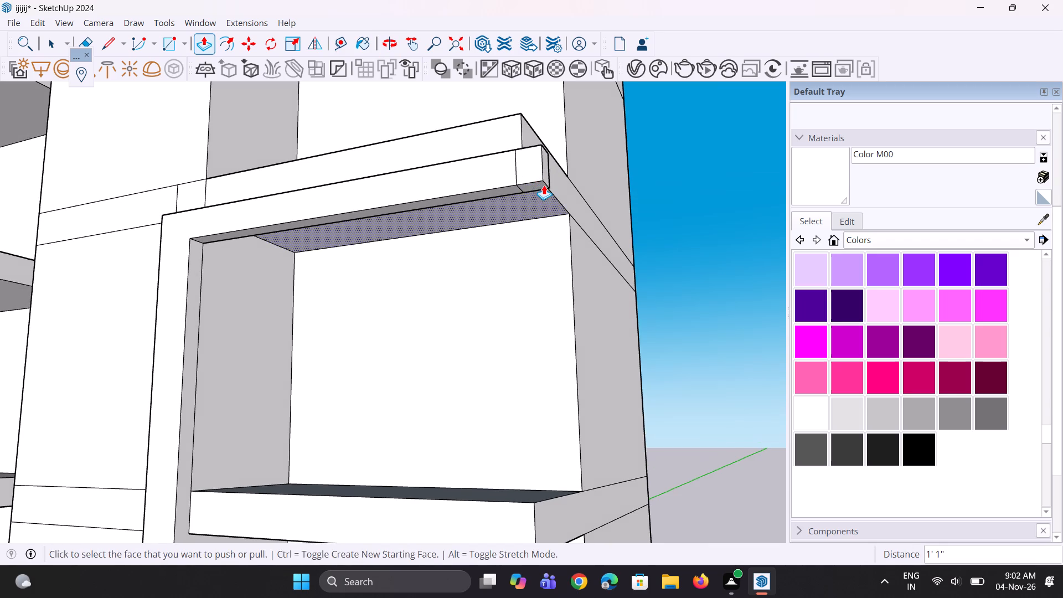
click(543, 185)
scroll(538, 233, down, 6)
scroll(500, 462, down, 5)
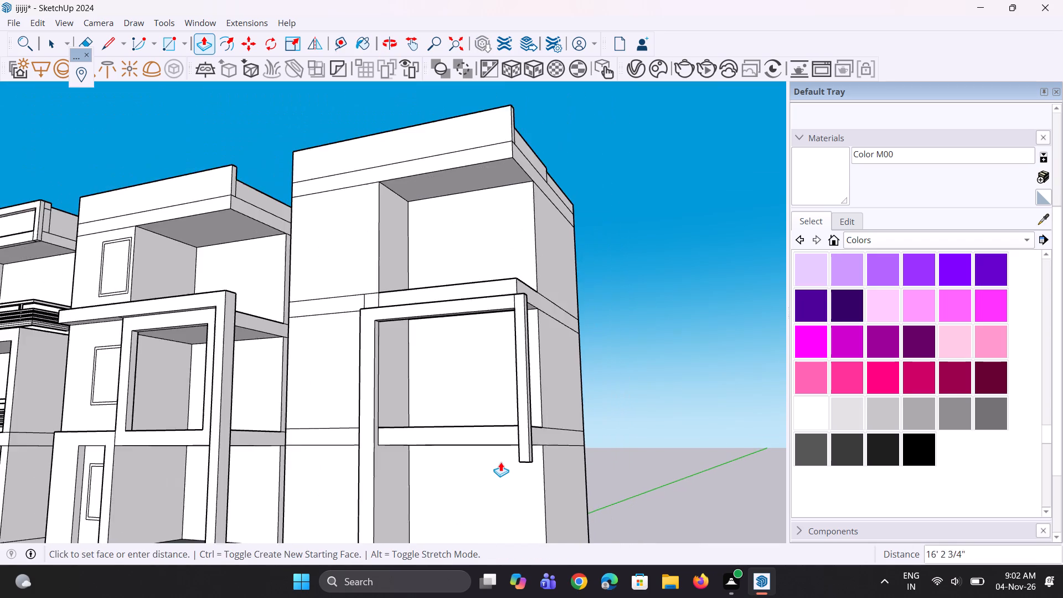
scroll(500, 462, down, 9)
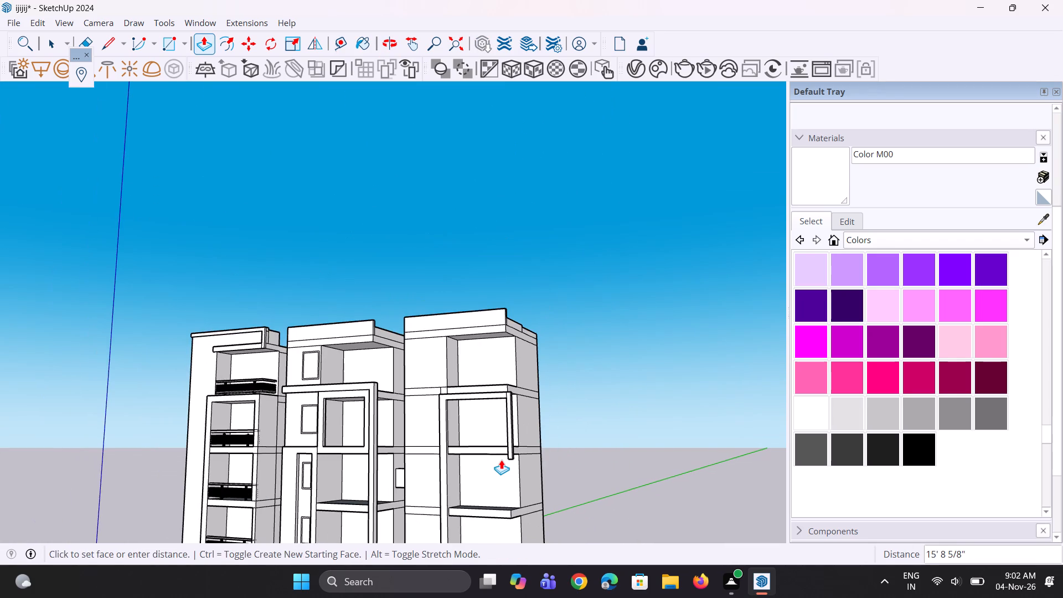
scroll(500, 459, down, 4)
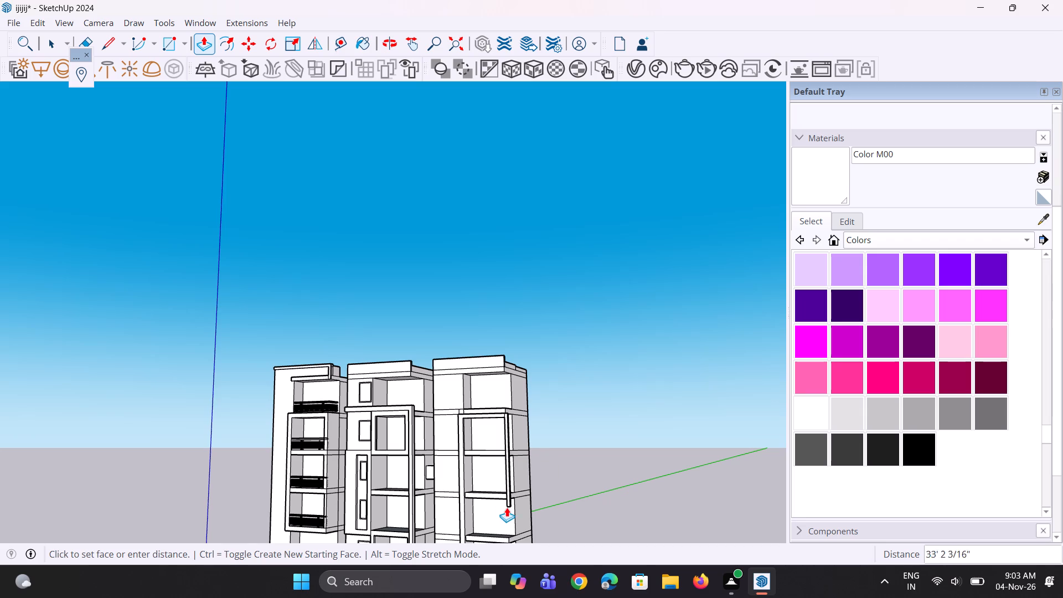
scroll(507, 507, down, 6)
scroll(507, 521, up, 6)
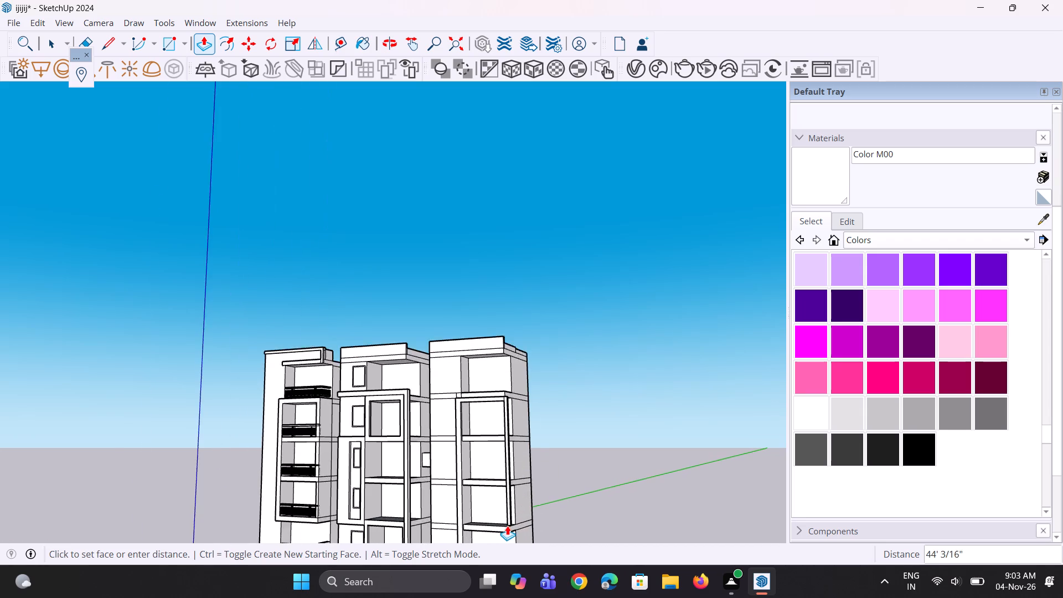
scroll(507, 525, up, 7)
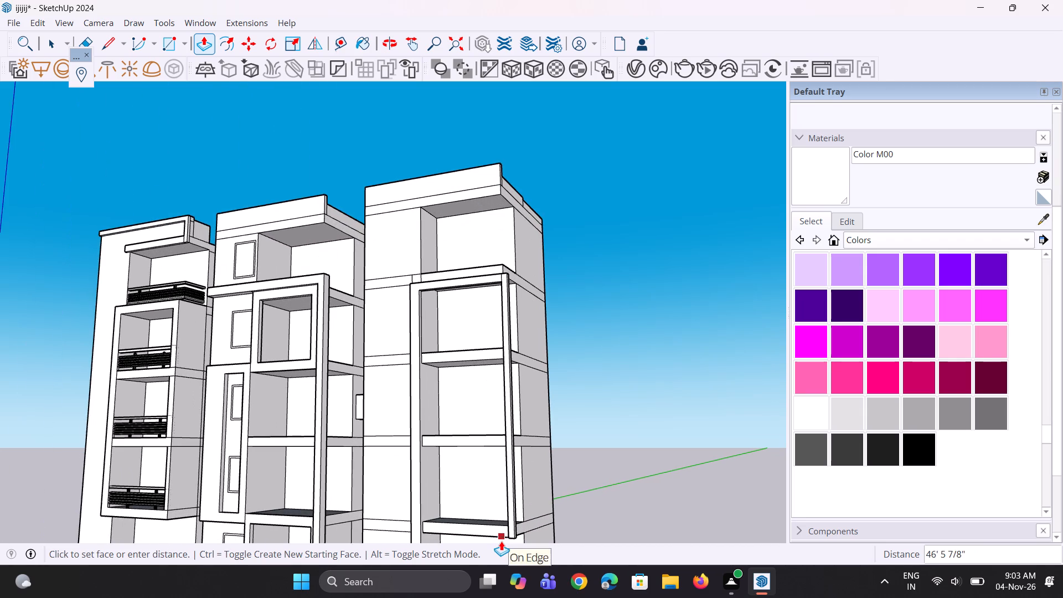
click(501, 541)
Draw a line about 11 13/16" long across the outer post's inner side face, level with the lower slab's top.
scroll(342, 307, down, 9)
middle_drag(379, 371, 486, 415)
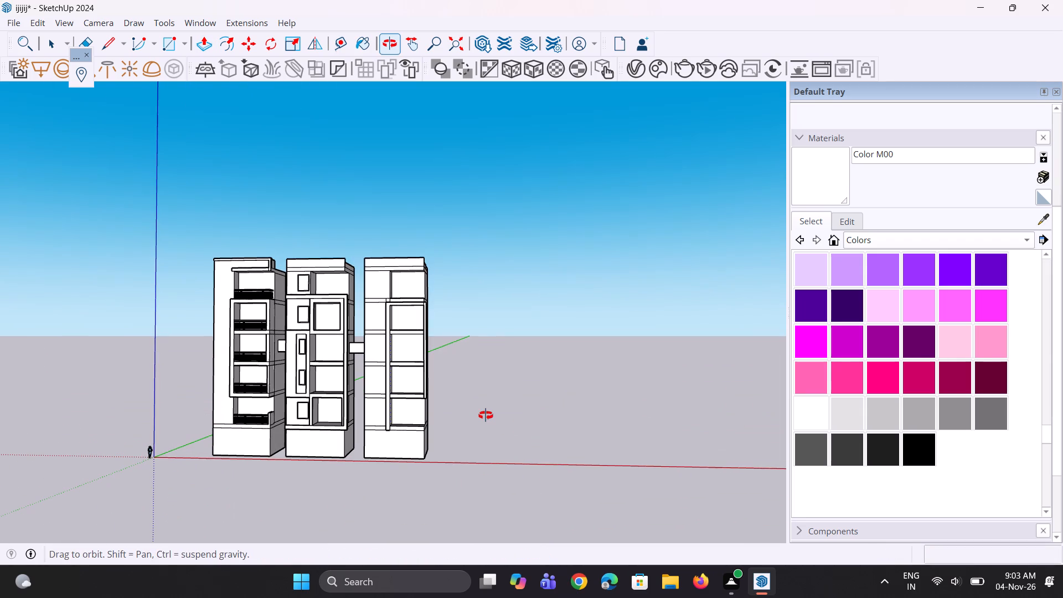
middle_drag(486, 415, 486, 415)
scroll(486, 415, down, 1)
scroll(448, 422, up, 1)
middle_drag(449, 423, 617, 426)
scroll(468, 424, up, 2)
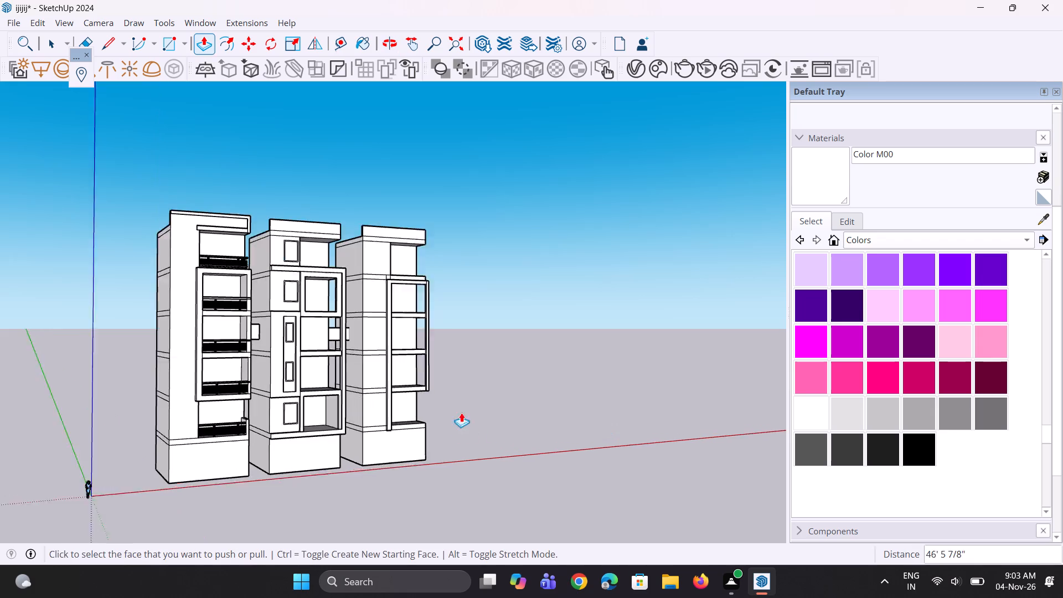
scroll(461, 413, up, 19)
key(l)
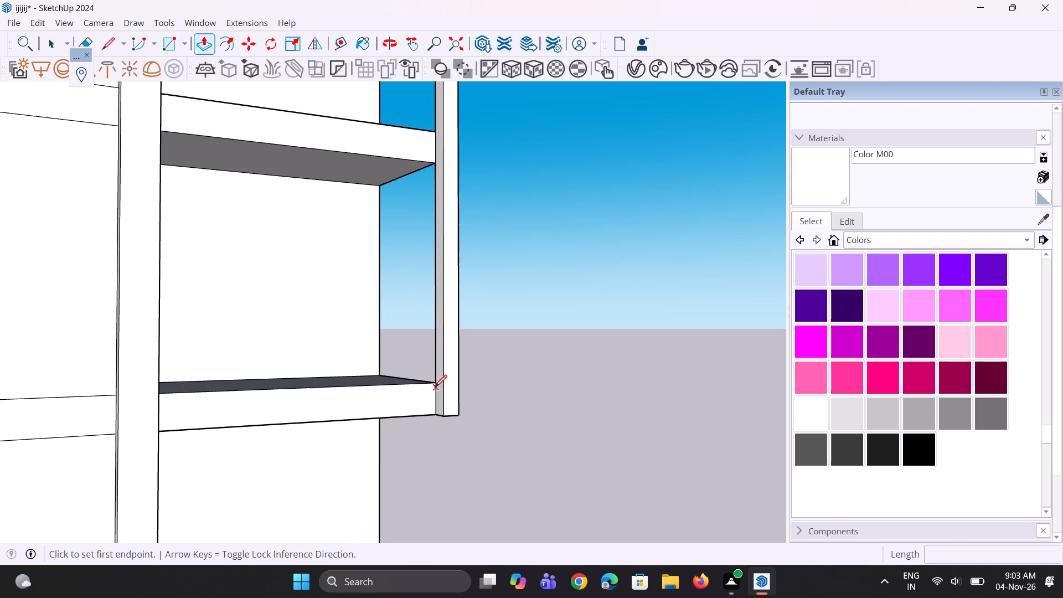
scroll(435, 387, up, 8)
click(440, 382)
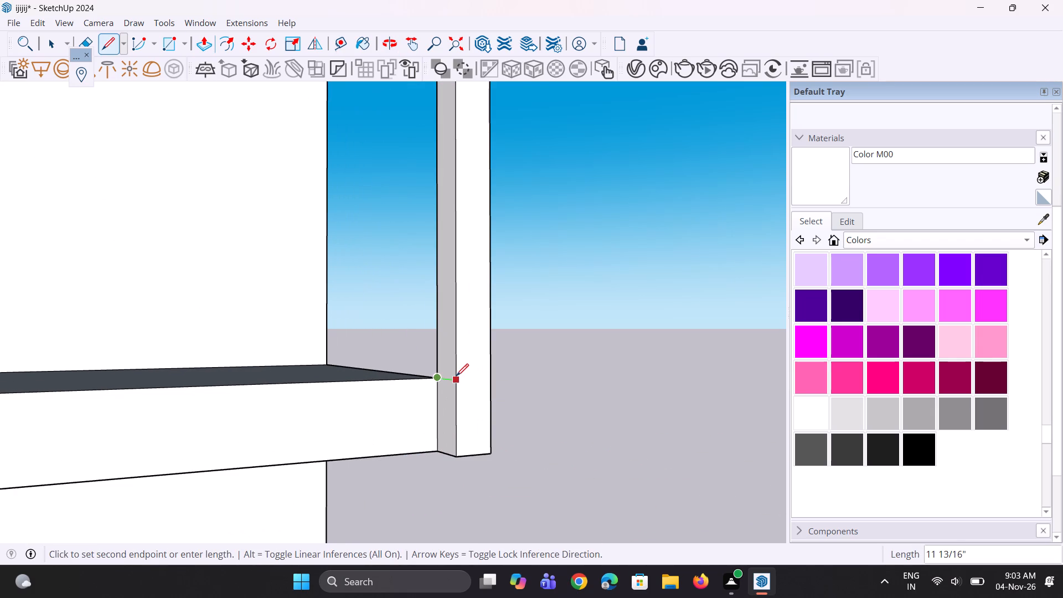
click(456, 378)
Extrude the small face below that line about 17' 7/8" along the slab front to the vertical strip, forming the bottom beam.
key(p)
click(450, 386)
scroll(371, 391, down, 16)
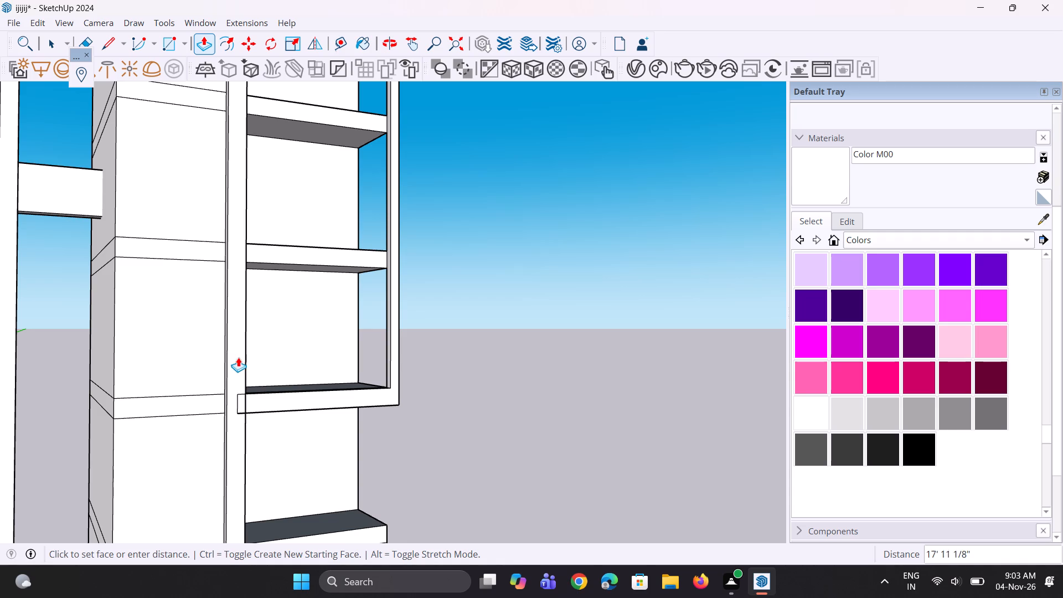
click(247, 350)
Widen the outer post by pulling its inner side face about 1' 7/16" toward the balcony opening.
middle_drag(313, 348, 165, 370)
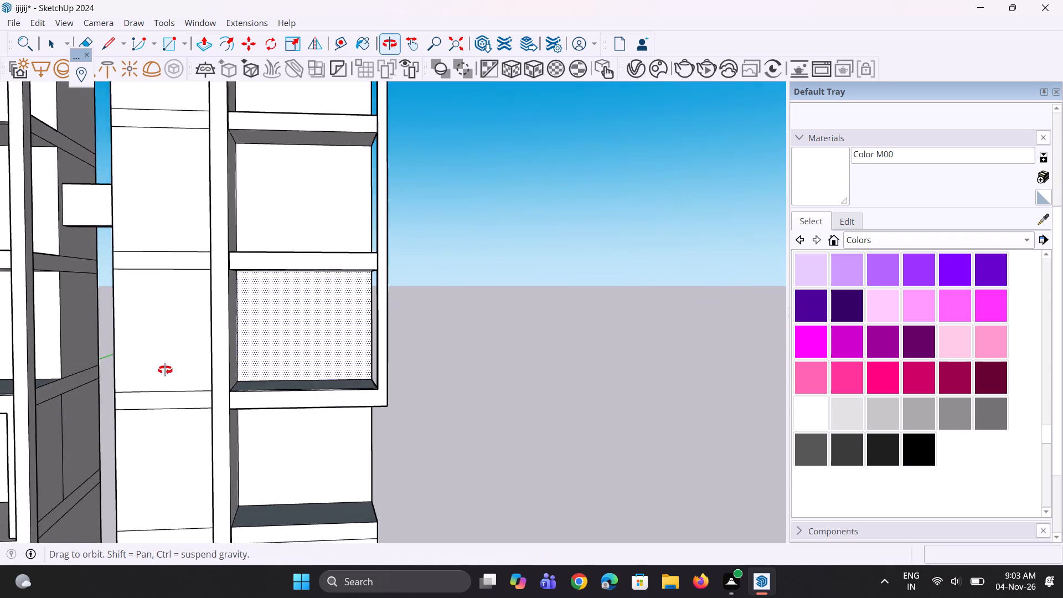
middle_drag(165, 370, 0, 327)
scroll(7, 321, down, 5)
middle_drag(271, 295, 388, 322)
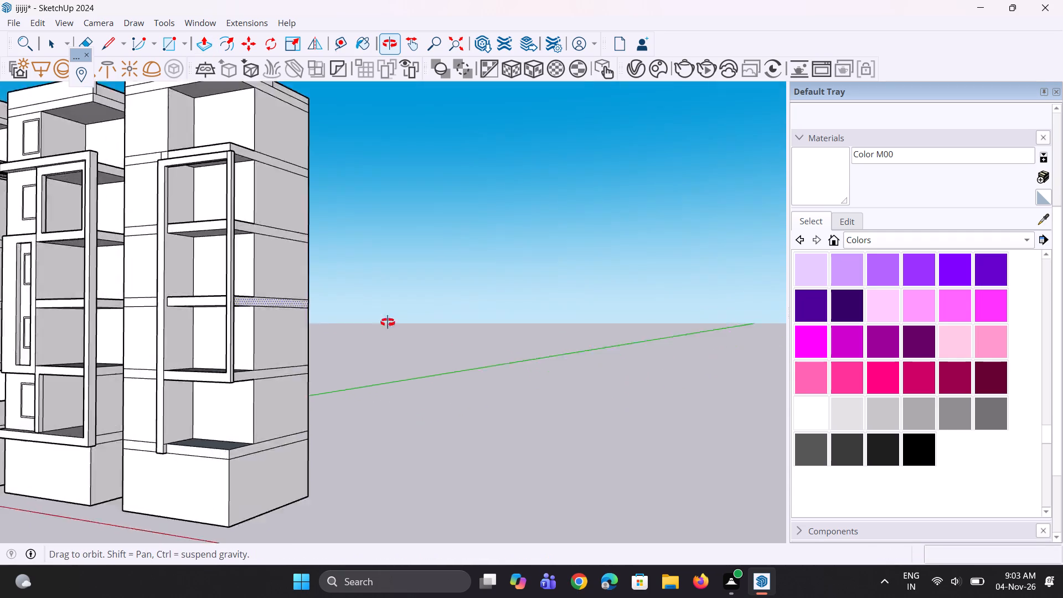
middle_drag(388, 322, 571, 350)
scroll(450, 252, up, 8)
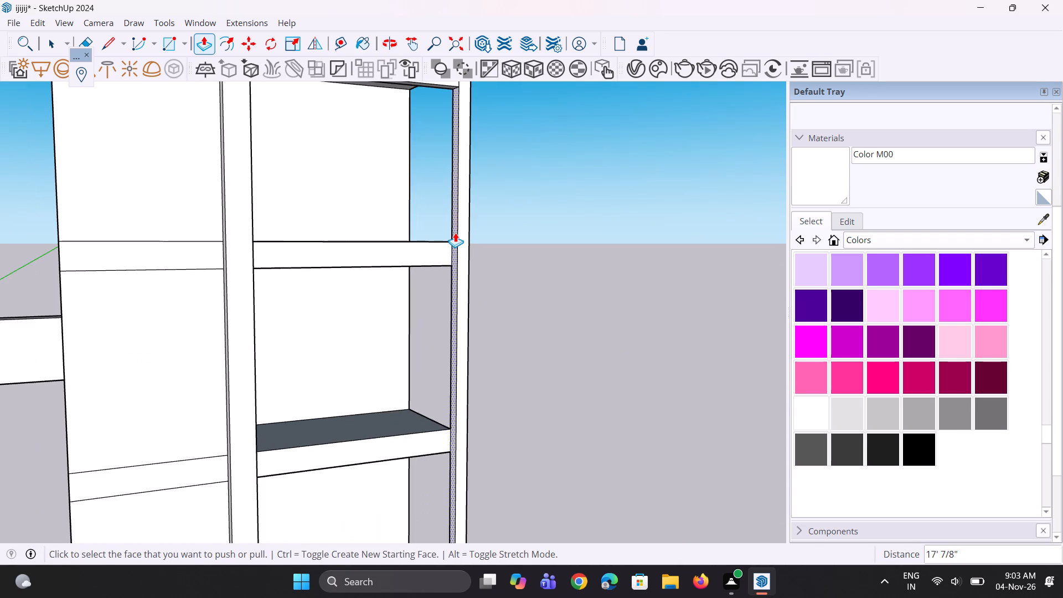
click(455, 233)
click(445, 234)
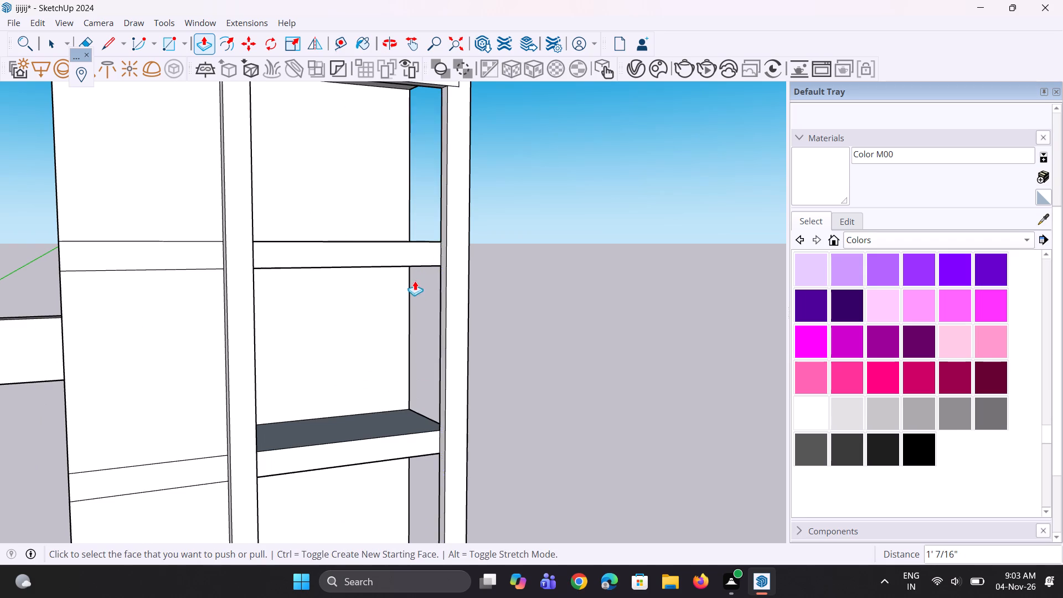
Erase the leftover edges on the front and top faces where the top beam meets the outer post.
middle_drag(414, 281, 369, 331)
scroll(367, 333, up, 1)
scroll(367, 333, down, 5)
scroll(427, 167, up, 7)
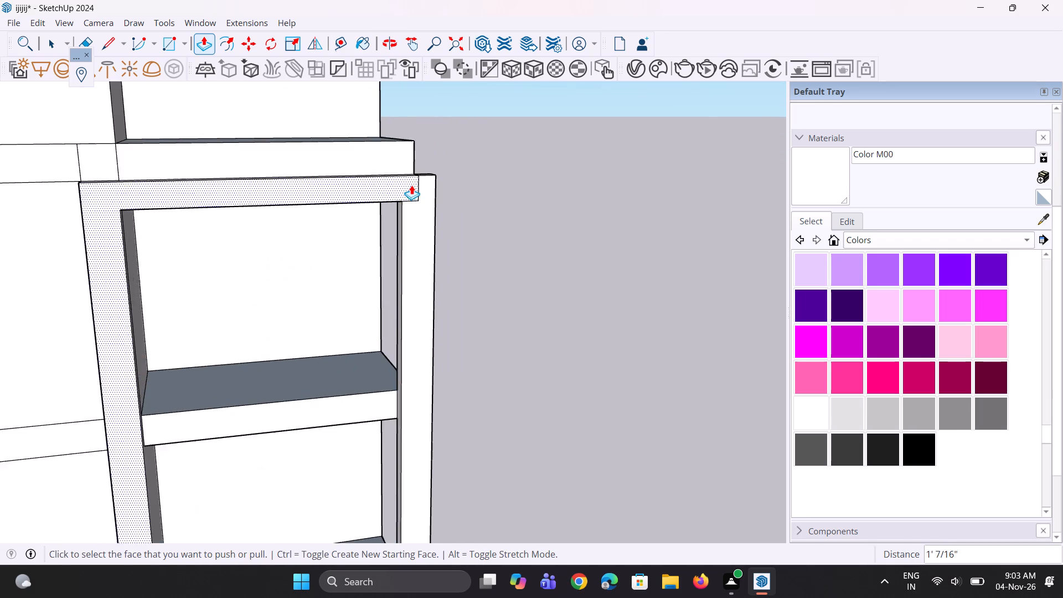
scroll(411, 185, up, 5)
key(e)
drag(416, 185, 419, 192)
click(423, 194)
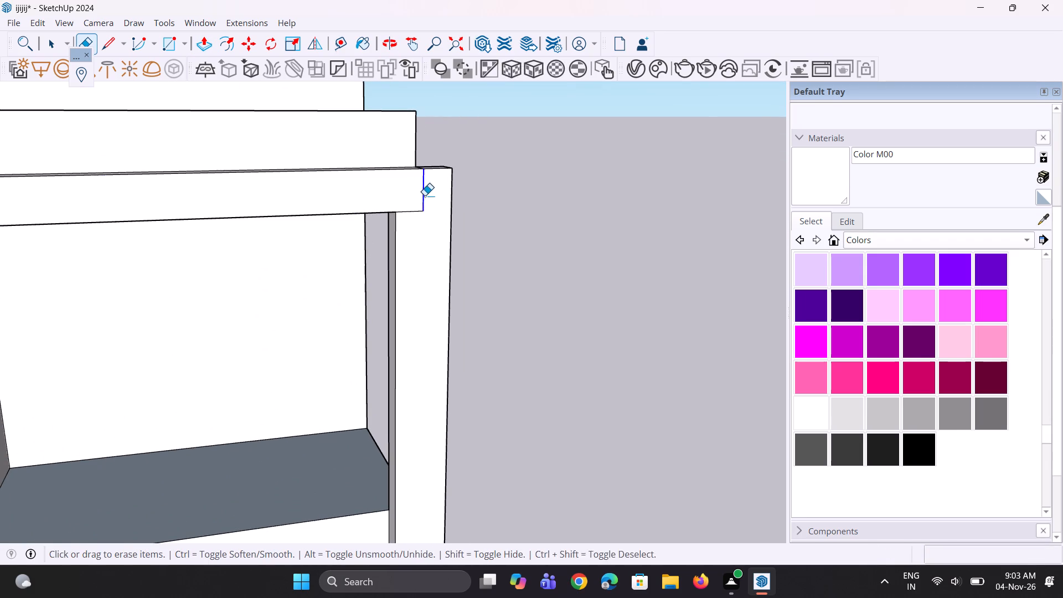
drag(423, 209, 419, 214)
middle_drag(419, 206, 400, 267)
scroll(409, 201, up, 3)
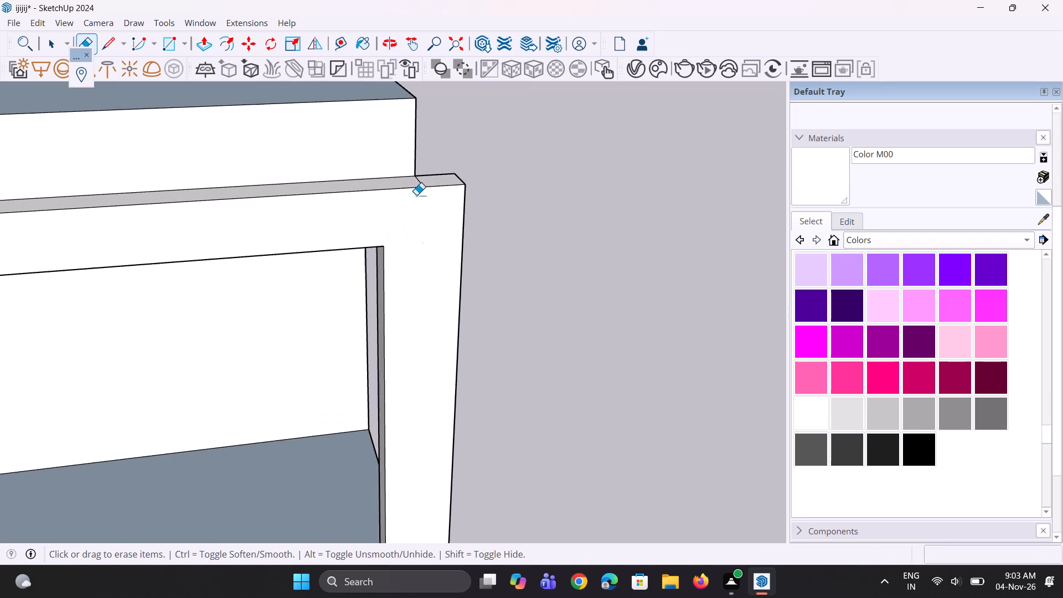
scroll(426, 184, up, 2)
drag(426, 184, 412, 184)
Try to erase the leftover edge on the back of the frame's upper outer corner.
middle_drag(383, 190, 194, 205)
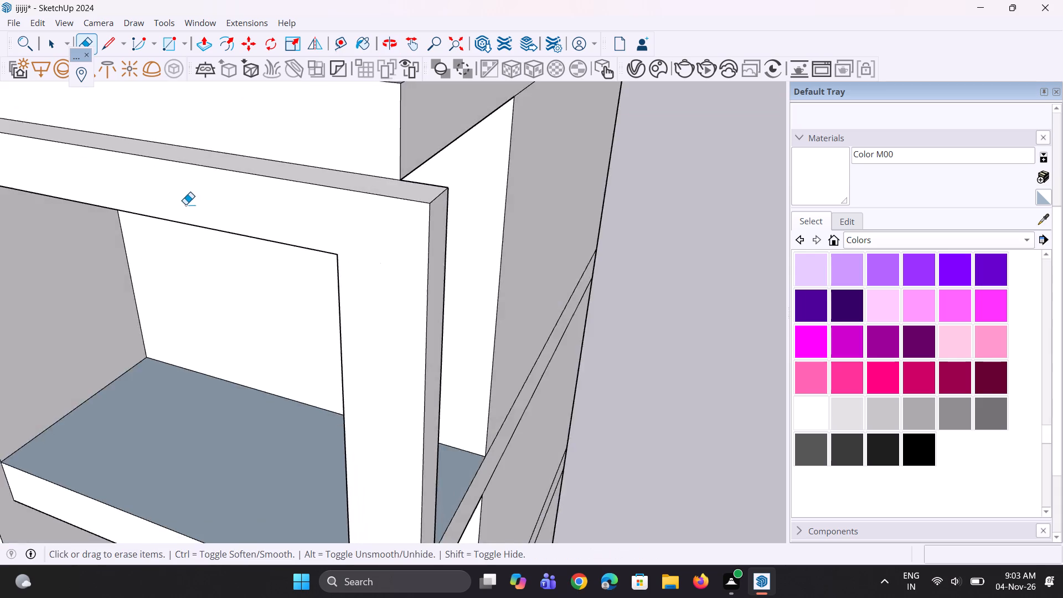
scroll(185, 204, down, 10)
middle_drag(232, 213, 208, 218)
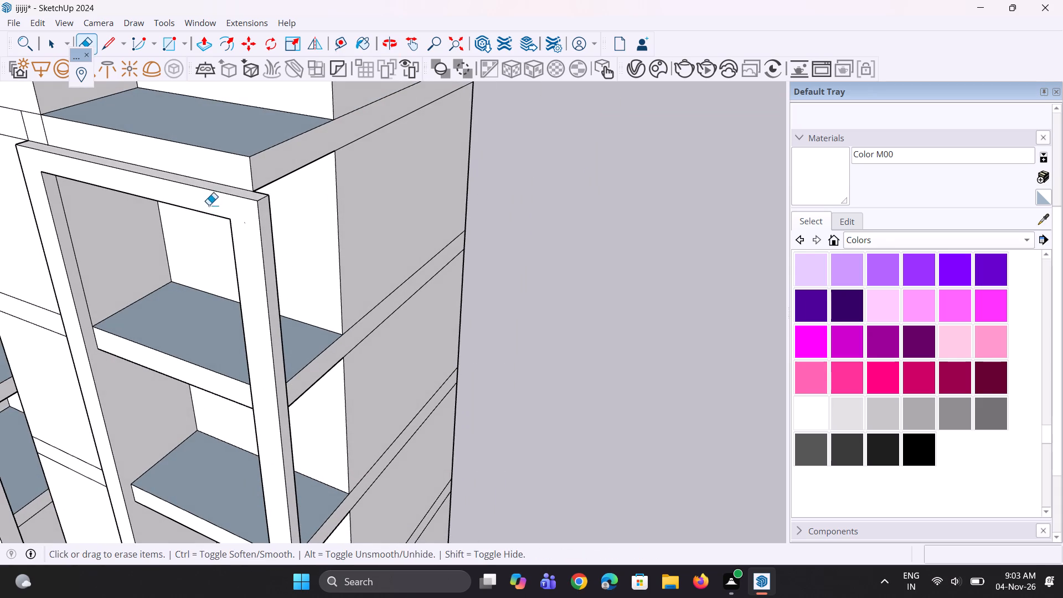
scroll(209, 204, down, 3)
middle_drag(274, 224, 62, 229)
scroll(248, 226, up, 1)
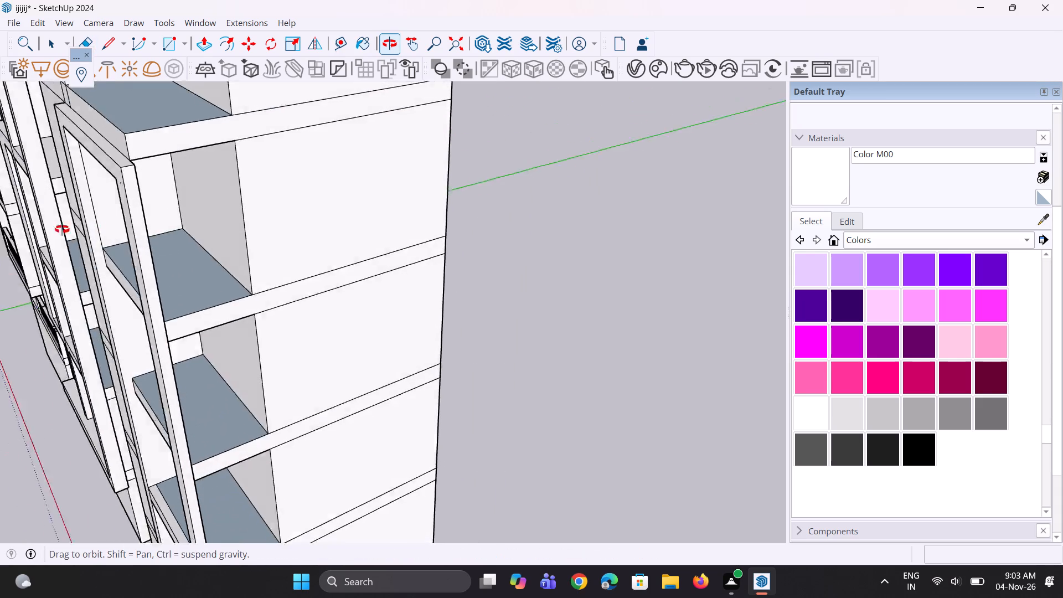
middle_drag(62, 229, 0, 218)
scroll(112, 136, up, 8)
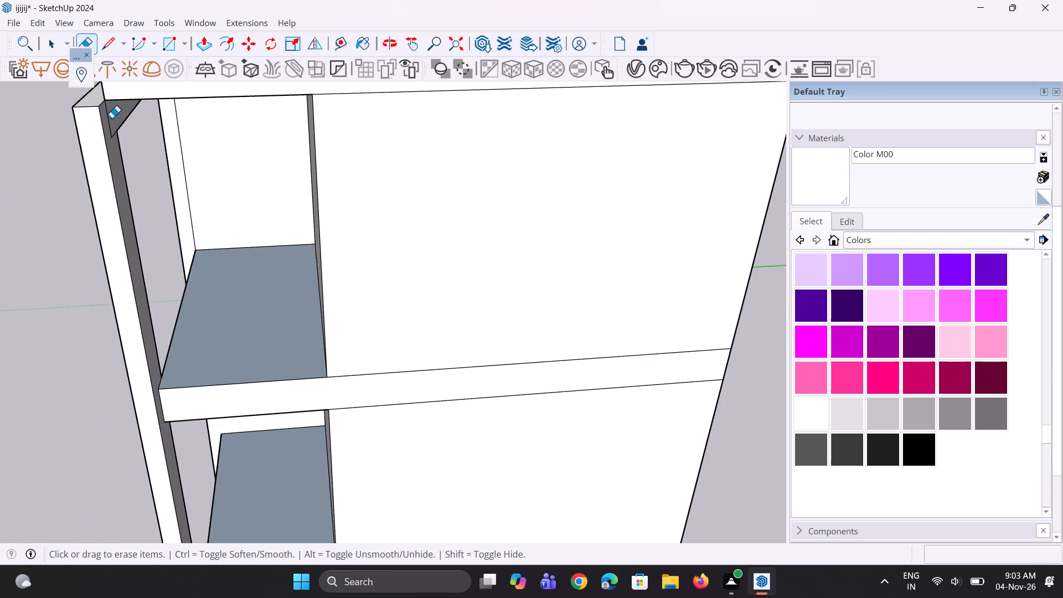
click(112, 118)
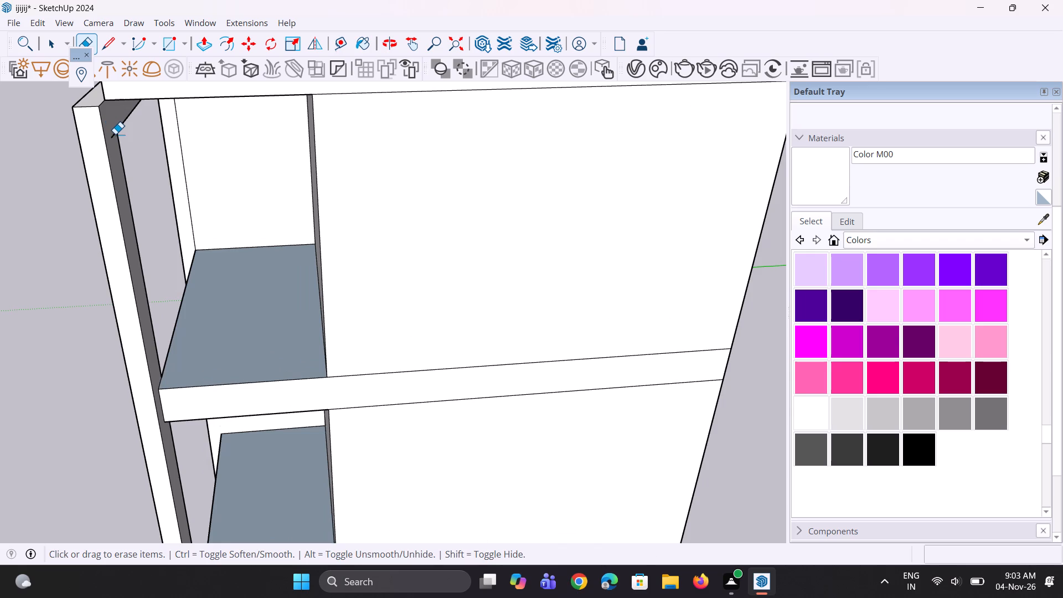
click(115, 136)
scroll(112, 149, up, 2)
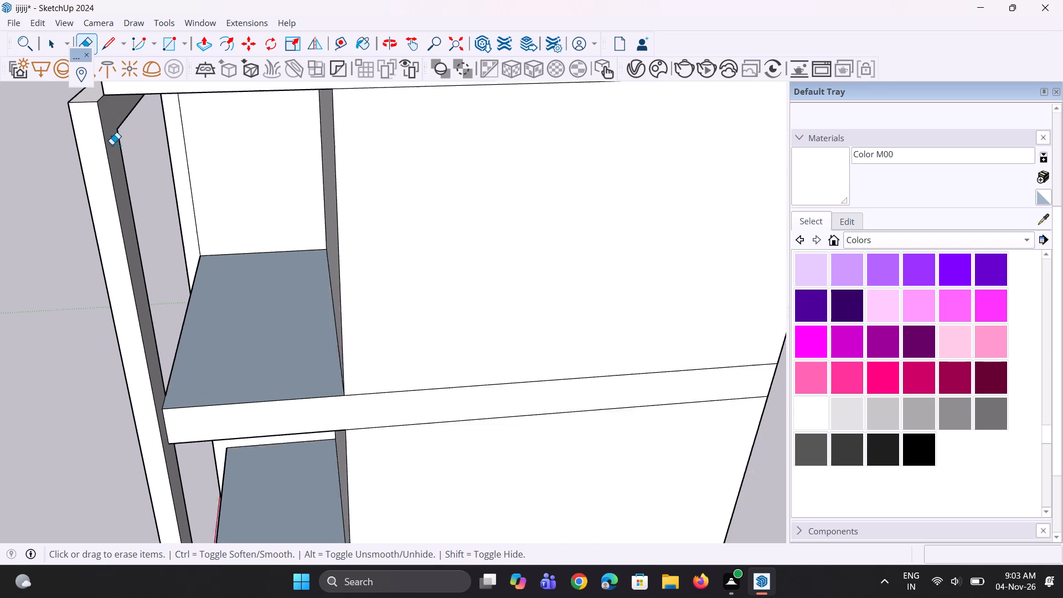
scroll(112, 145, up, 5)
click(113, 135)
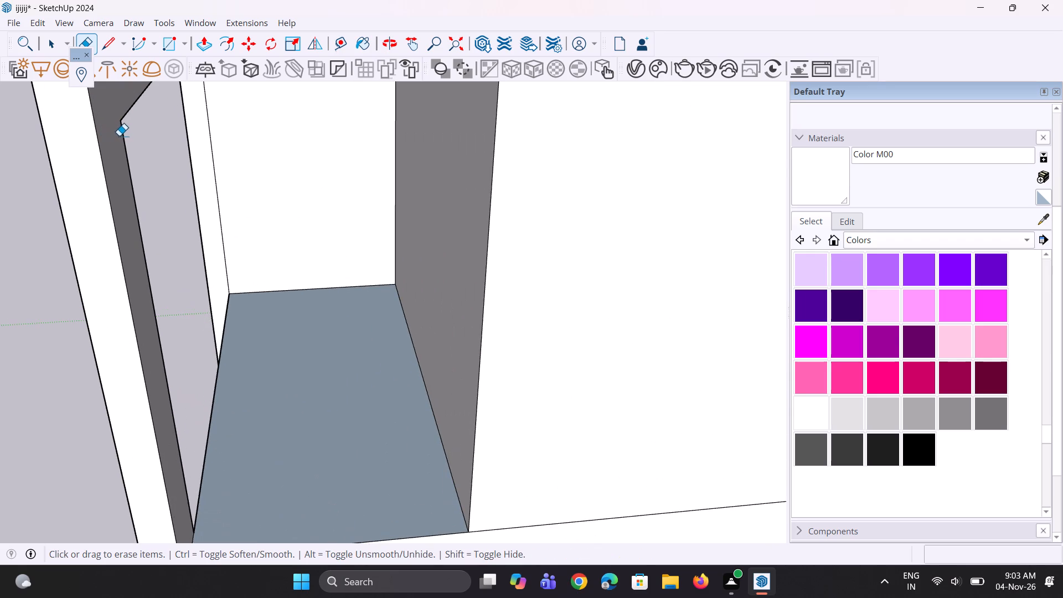
Extrude the back face of the frame's outer post about 8' 3 7/16" to the tower's side wall.
key(p)
click(109, 141)
scroll(179, 132, down, 4)
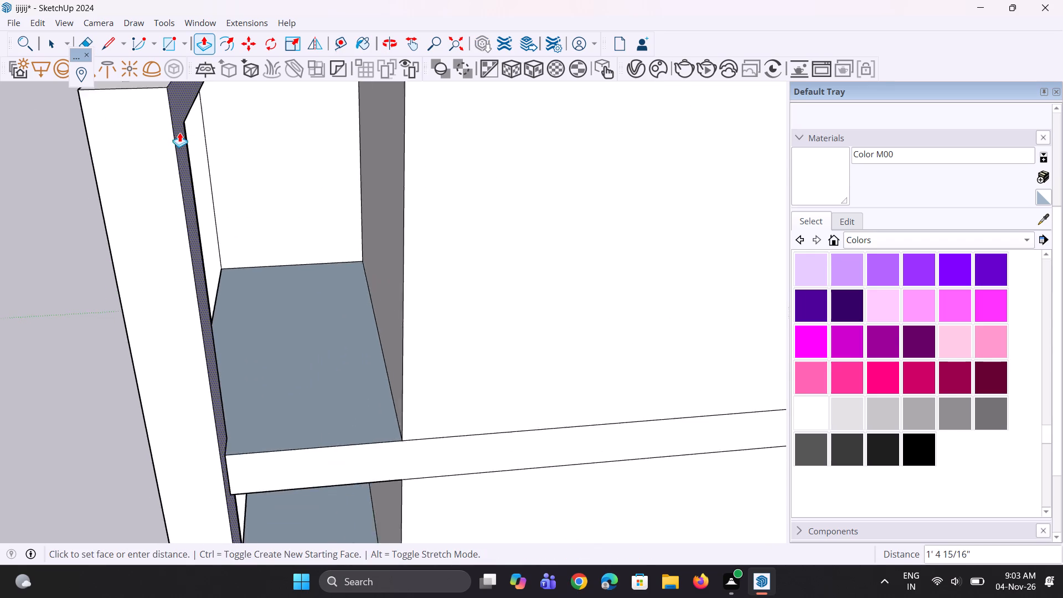
scroll(179, 132, down, 11)
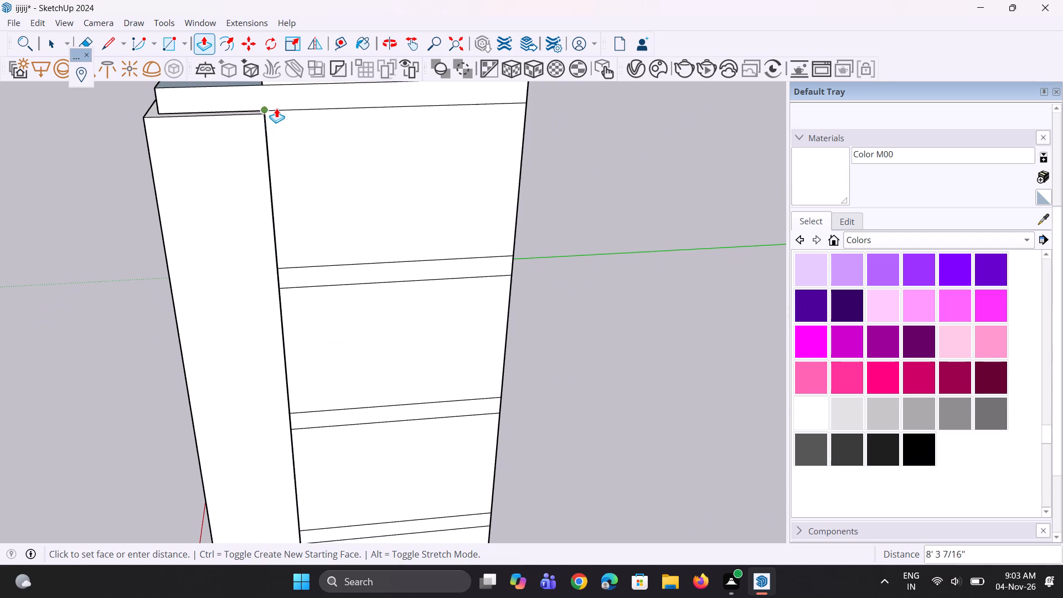
click(283, 106)
Examine the three towers from the front, side and below, comparing the third tower's frame with the other facades.
middle_drag(123, 188, 545, 187)
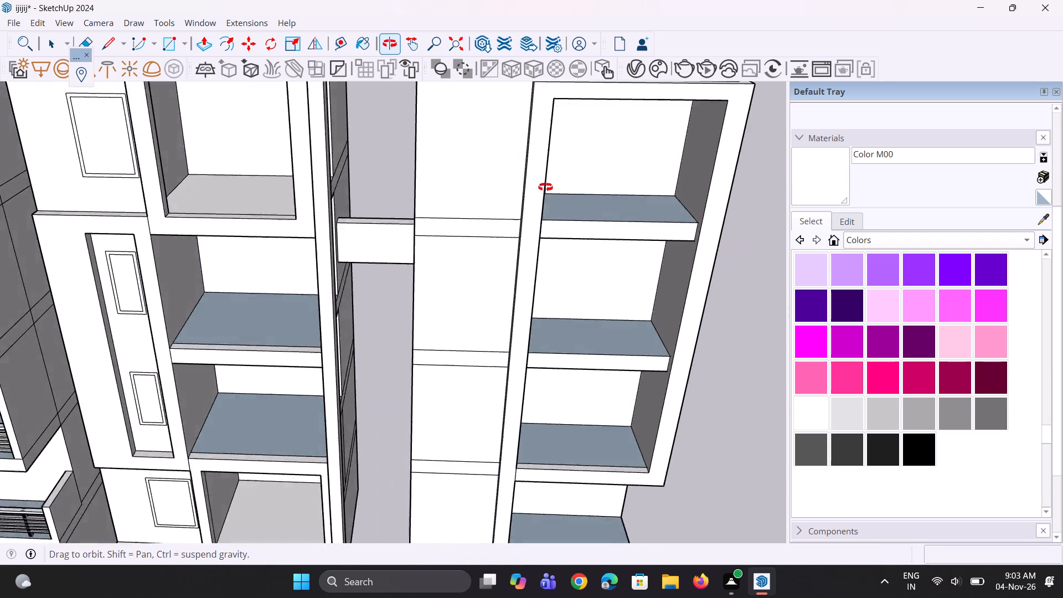
middle_drag(545, 187, 533, 136)
scroll(365, 174, down, 10)
scroll(388, 297, down, 5)
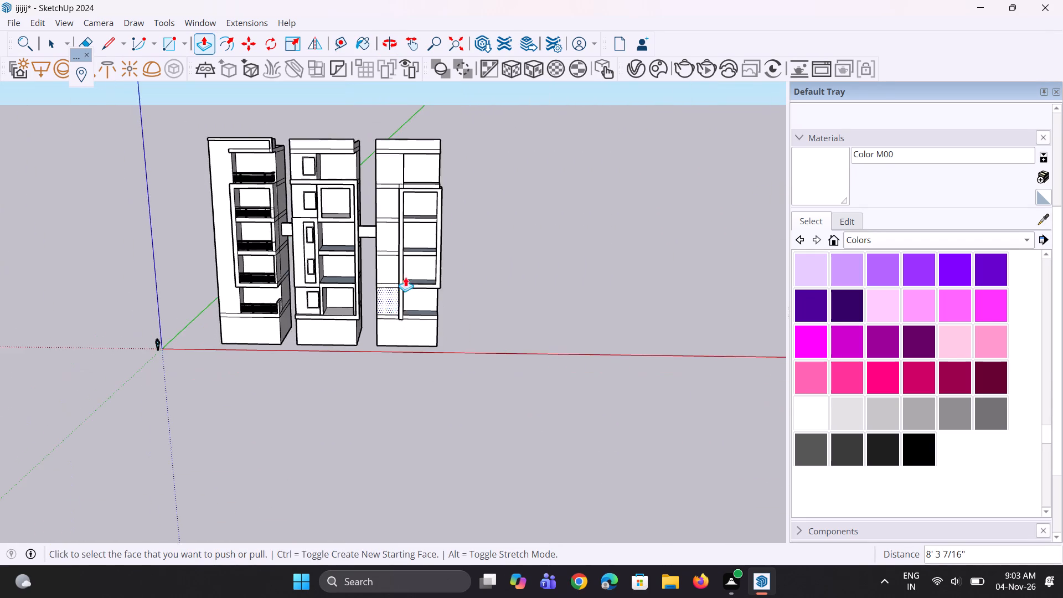
scroll(448, 188, up, 6)
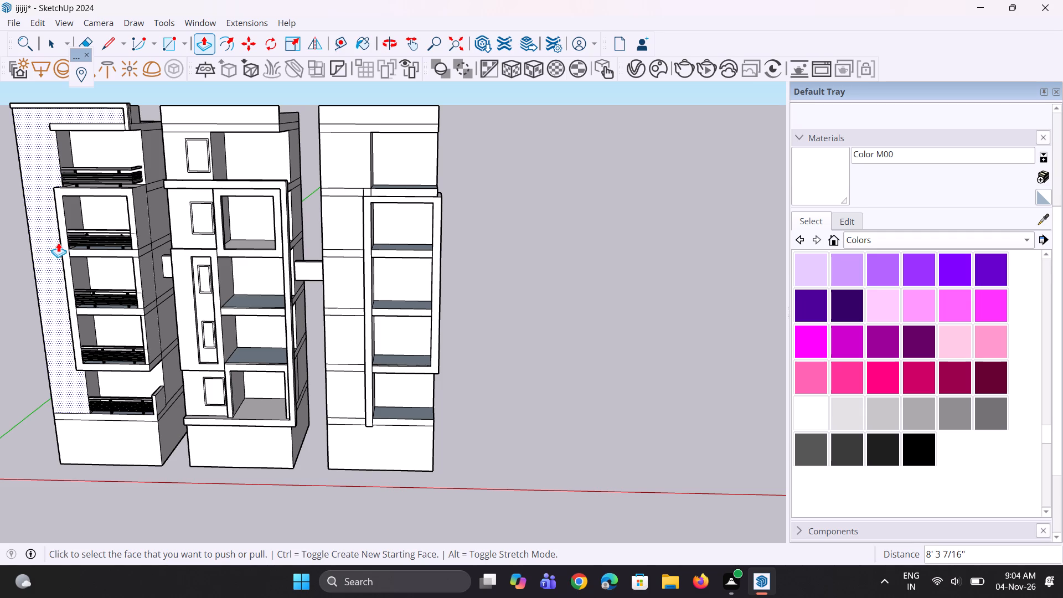
scroll(66, 230, down, 1)
middle_drag(66, 230, 0, 279)
scroll(333, 170, up, 6)
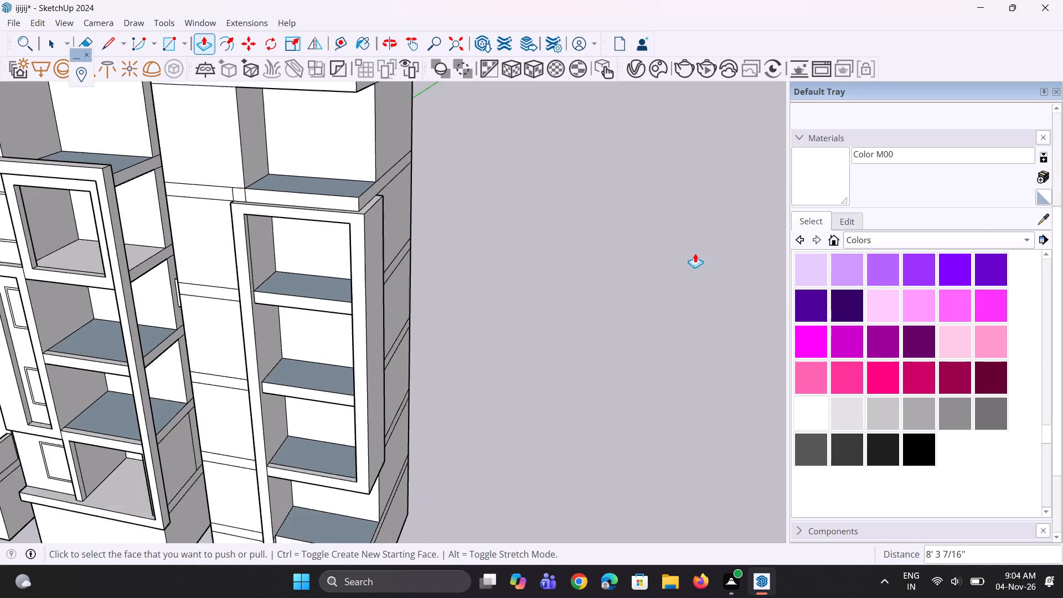
scroll(695, 253, up, 2)
scroll(46, 262, up, 3)
scroll(302, 204, up, 4)
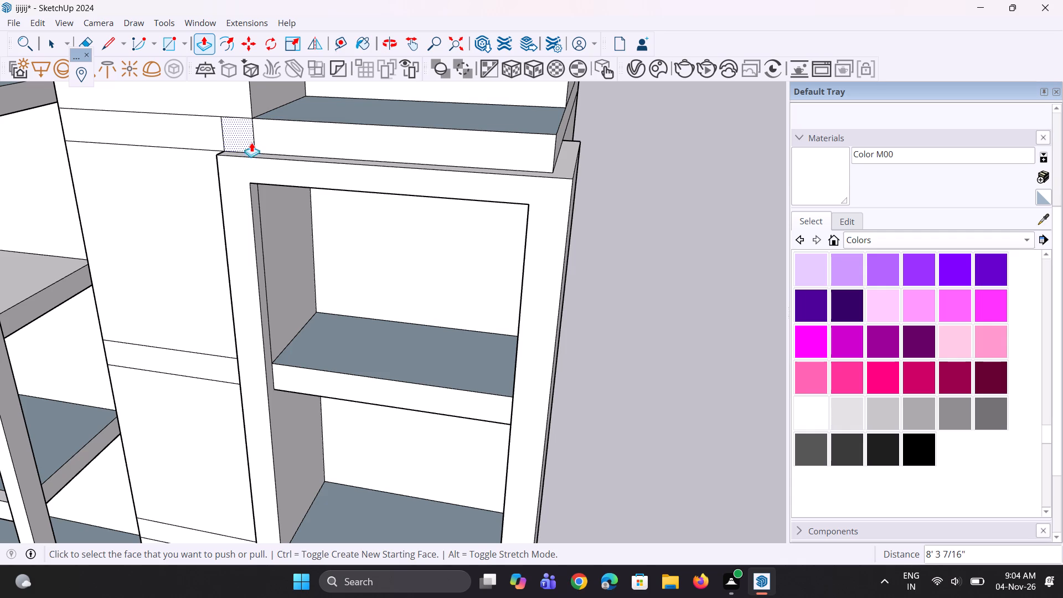
scroll(204, 171, down, 9)
middle_drag(330, 335, 325, 286)
scroll(318, 281, down, 5)
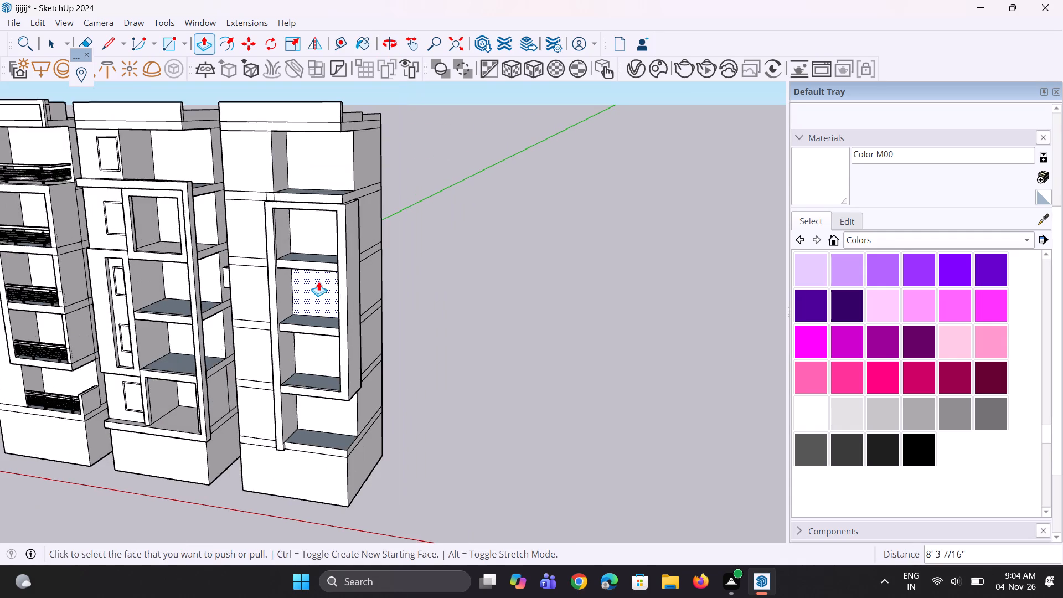
middle_drag(384, 363, 77, 366)
scroll(194, 333, up, 2)
middle_drag(196, 333, 229, 328)
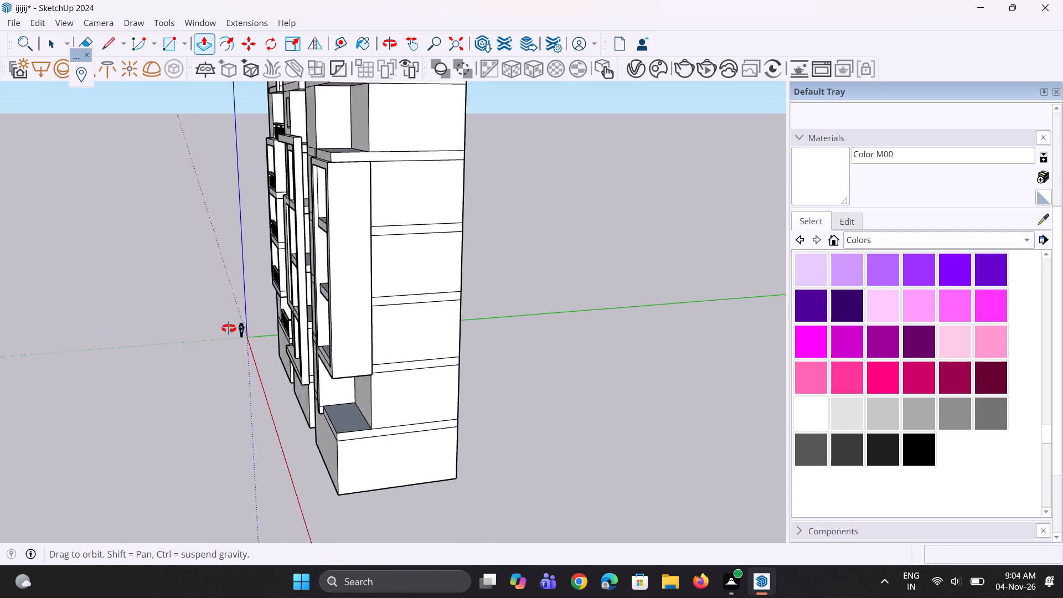
middle_drag(229, 328, 239, 327)
scroll(239, 326, down, 7)
scroll(224, 414, up, 3)
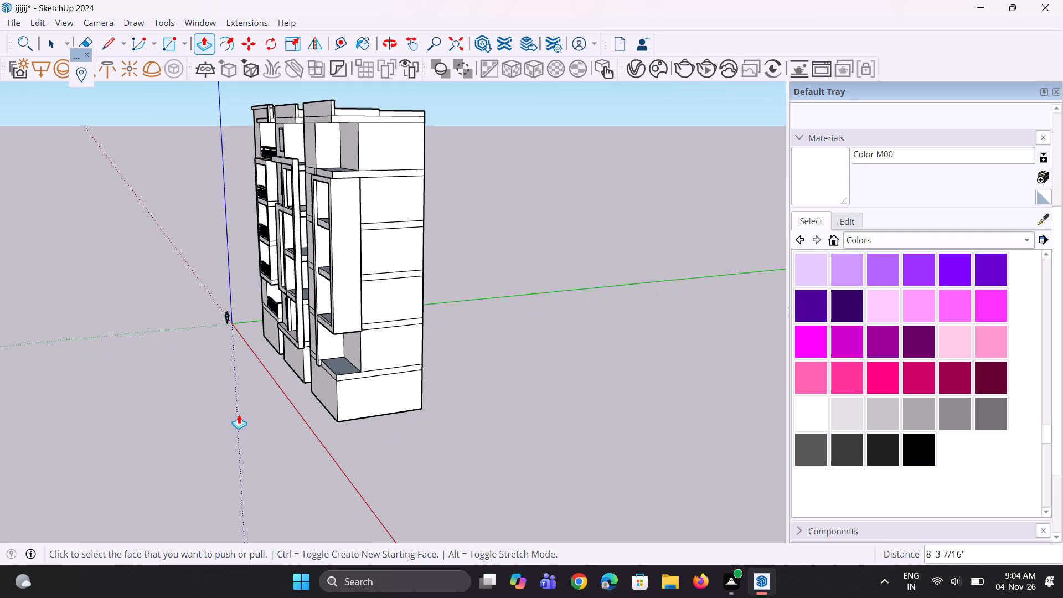
scroll(280, 409, up, 3)
middle_drag(271, 399, 798, 387)
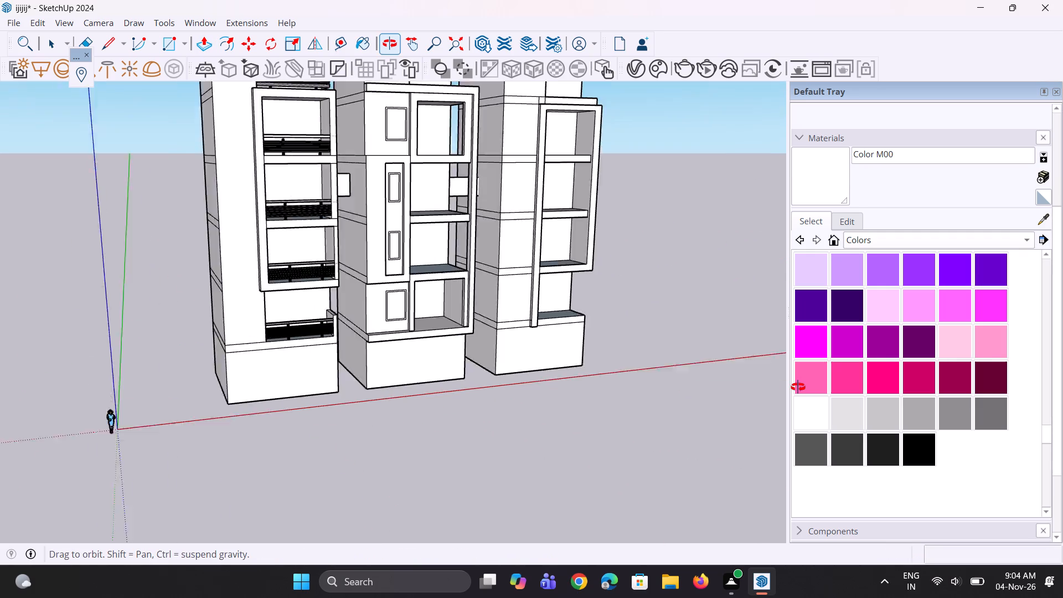
middle_drag(798, 387, 798, 386)
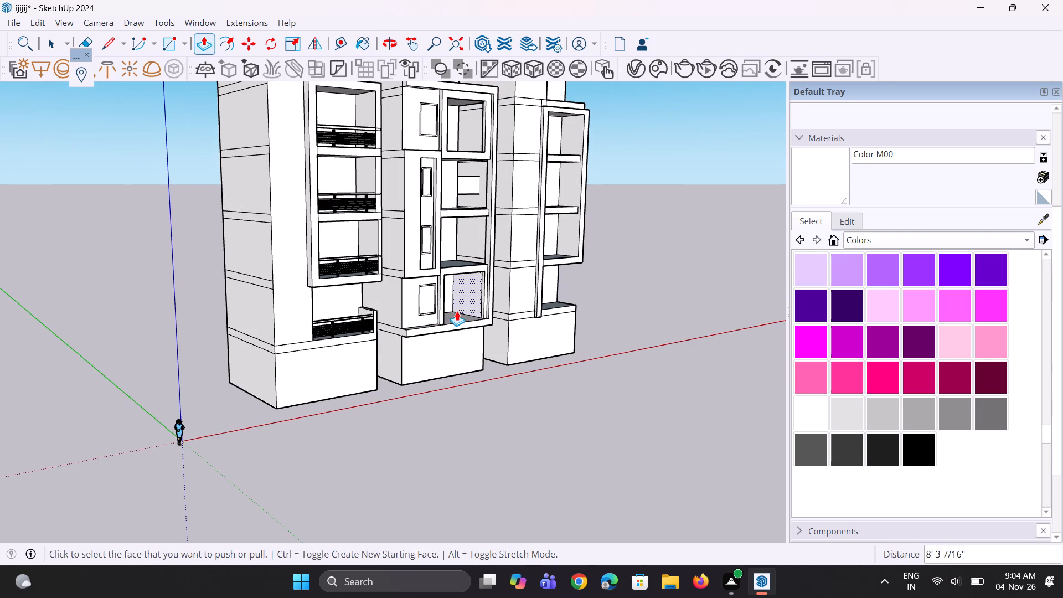
Pull the floor band beside the third tower's vertical strip out about 11 13/16", level with the frame's bottom beam.
scroll(461, 305, up, 4)
scroll(523, 266, up, 2)
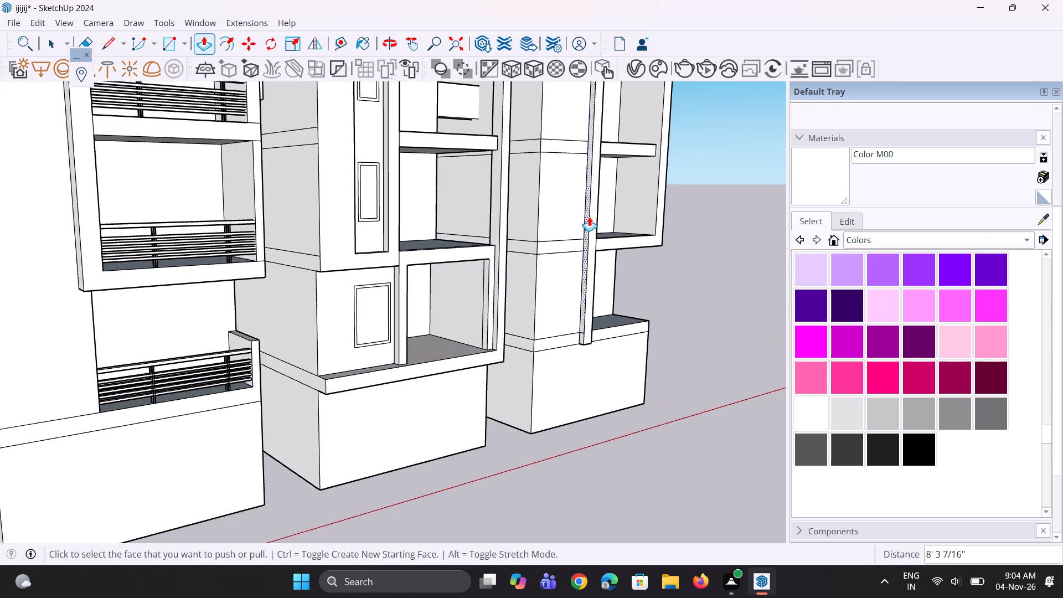
scroll(568, 257, up, 2)
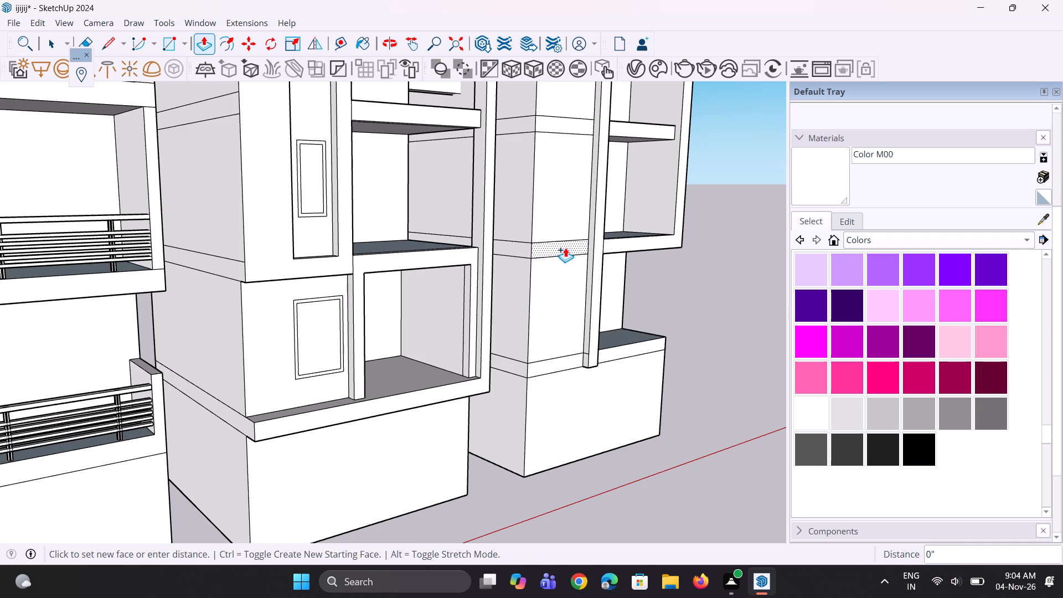
click(565, 248)
click(603, 208)
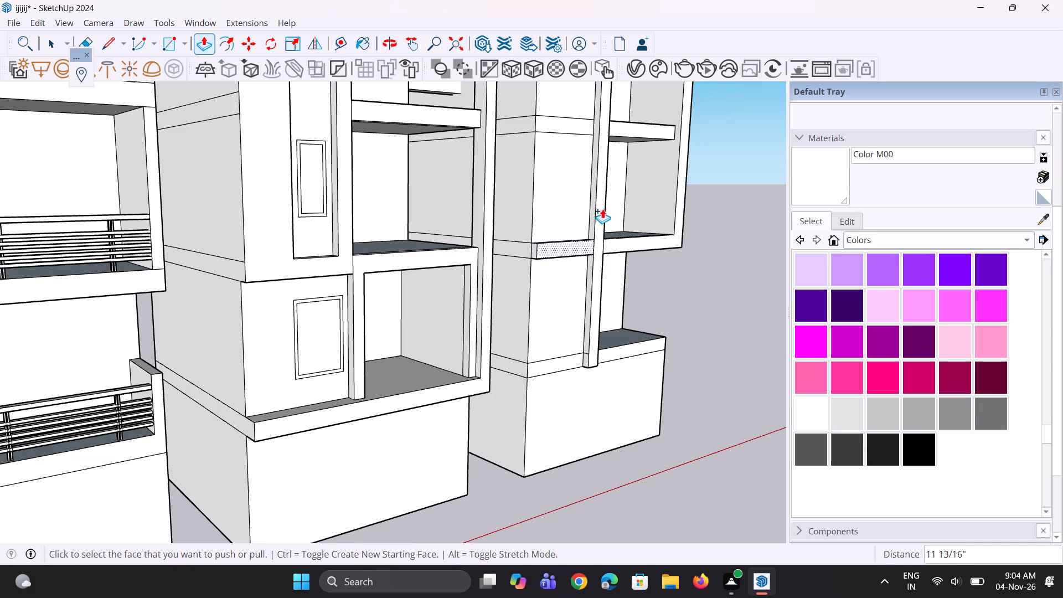
Extend the projecting band's end face about 1' 8 5/16" sideways past the tower's corner.
scroll(525, 251, up, 4)
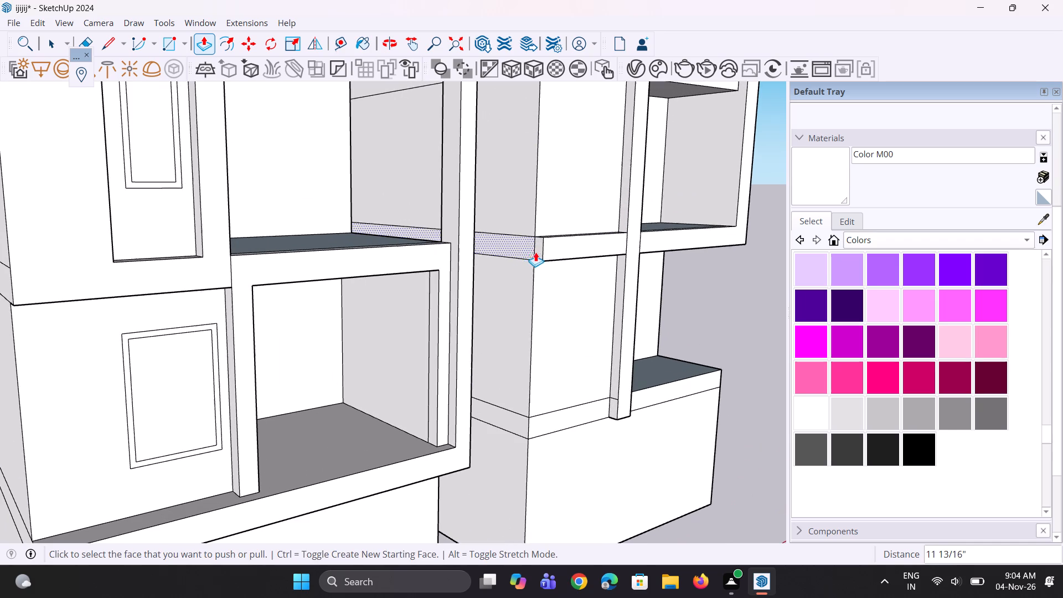
click(536, 251)
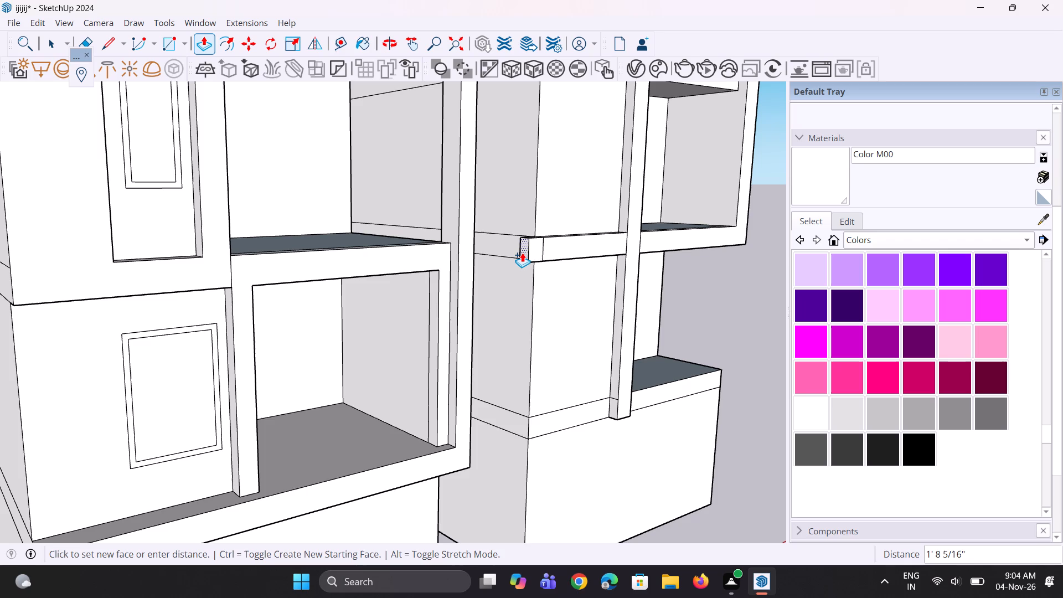
click(522, 252)
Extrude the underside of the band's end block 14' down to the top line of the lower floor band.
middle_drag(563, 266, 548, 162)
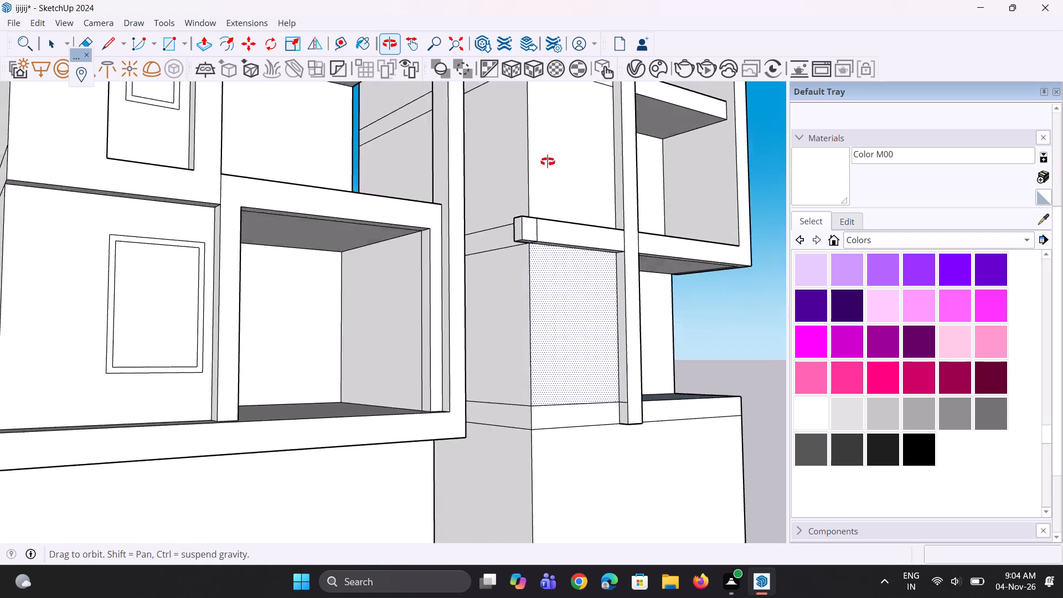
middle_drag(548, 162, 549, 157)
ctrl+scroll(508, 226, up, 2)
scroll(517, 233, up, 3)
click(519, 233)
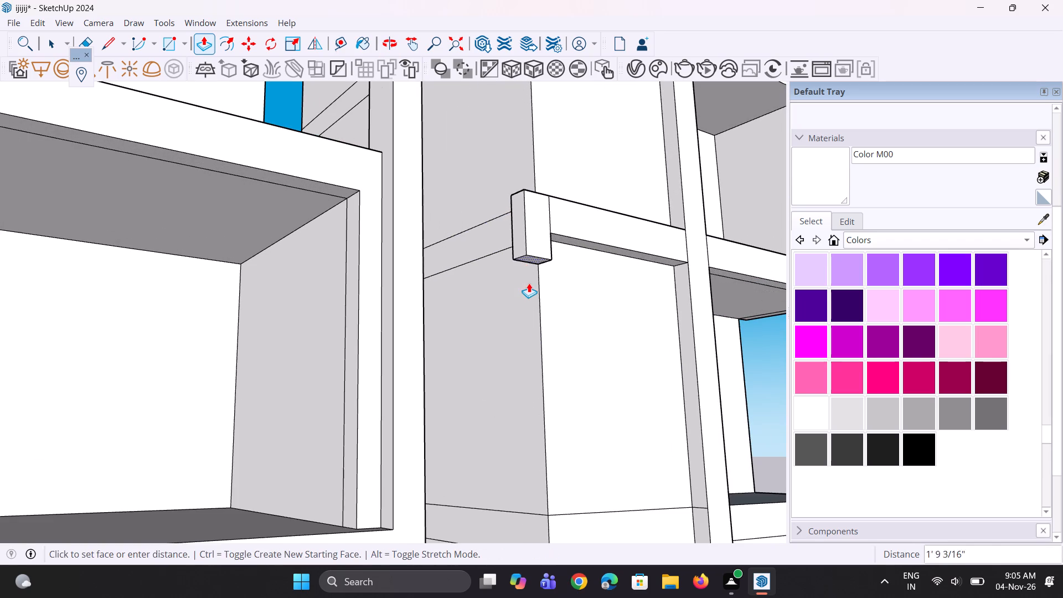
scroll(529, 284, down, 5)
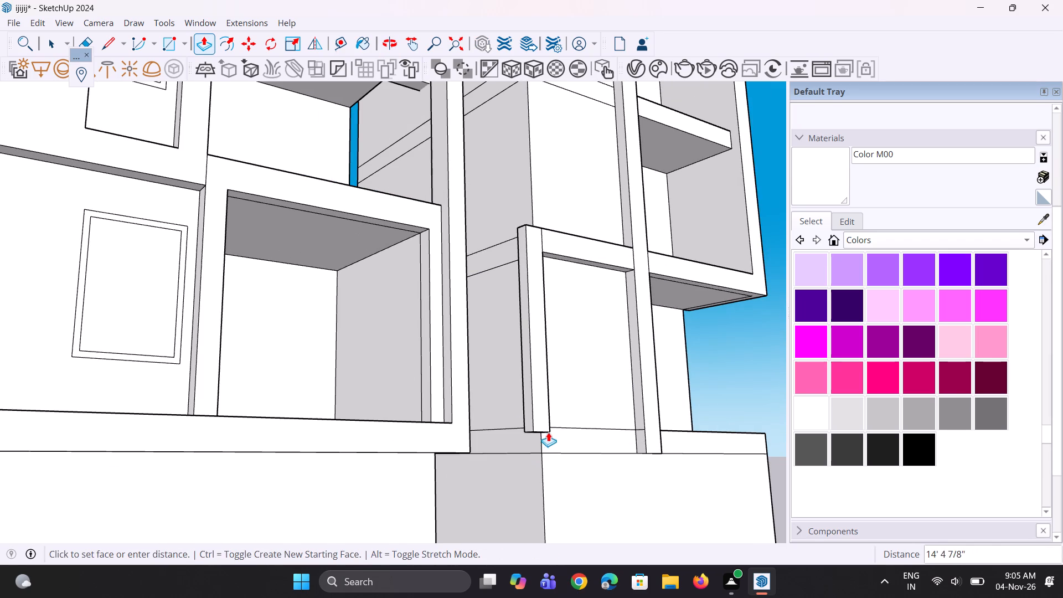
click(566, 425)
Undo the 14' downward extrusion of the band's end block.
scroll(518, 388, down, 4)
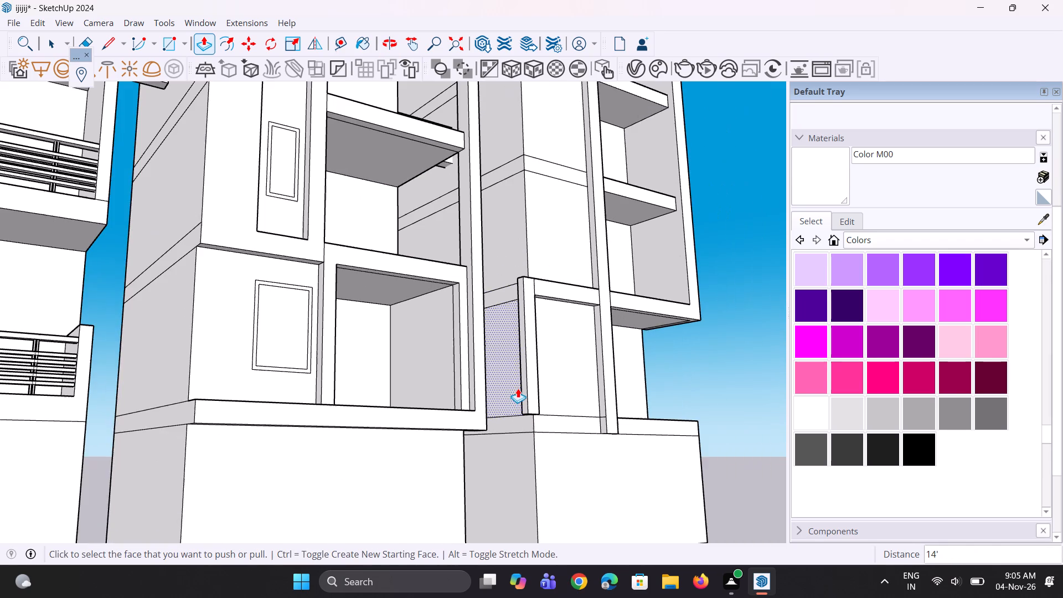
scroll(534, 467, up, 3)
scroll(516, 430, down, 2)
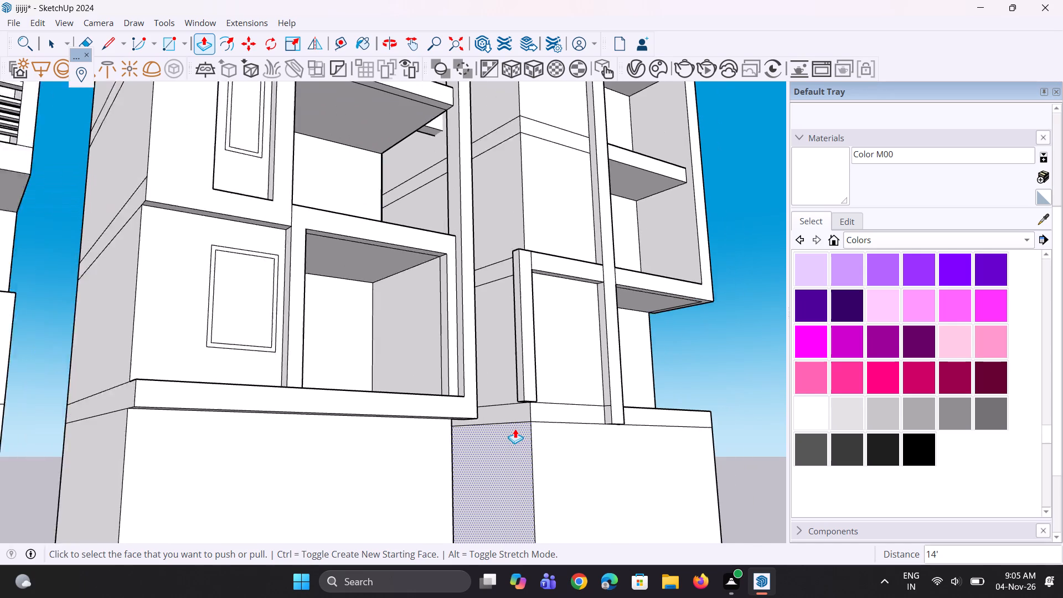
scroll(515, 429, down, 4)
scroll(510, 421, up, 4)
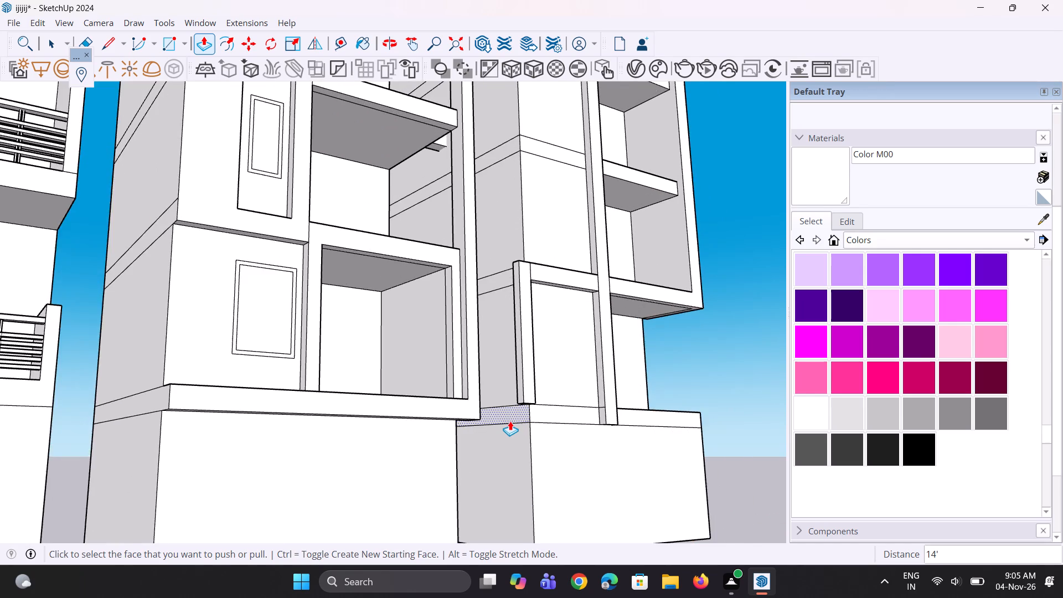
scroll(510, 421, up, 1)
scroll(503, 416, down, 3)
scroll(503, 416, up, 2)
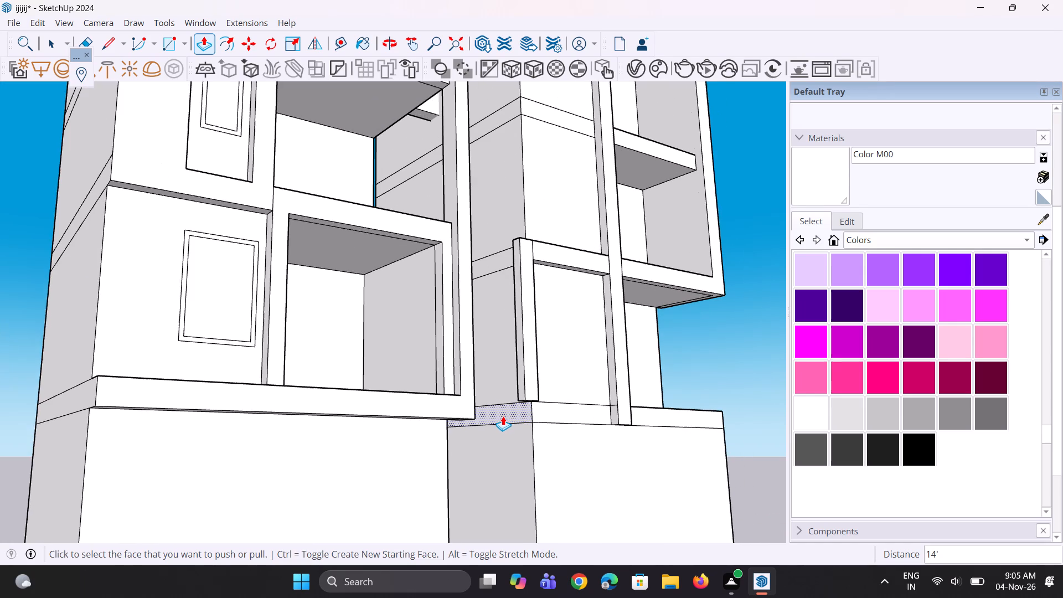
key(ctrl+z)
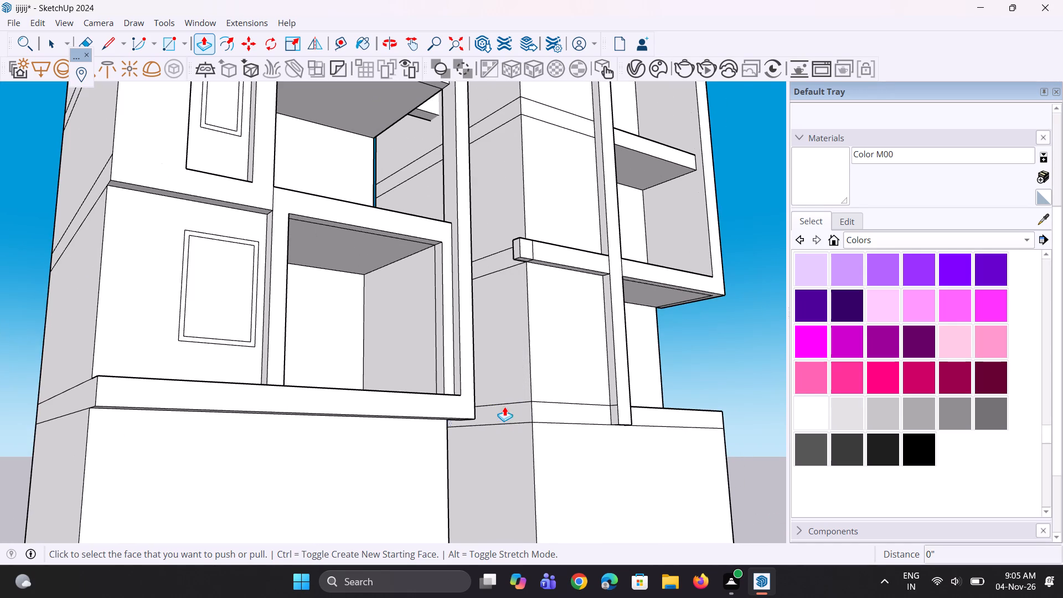
Extrude the underside of the band's end block 16' down to the lower floor band's bottom line, forming a post.
scroll(509, 405, up, 3)
middle_drag(509, 405, 504, 388)
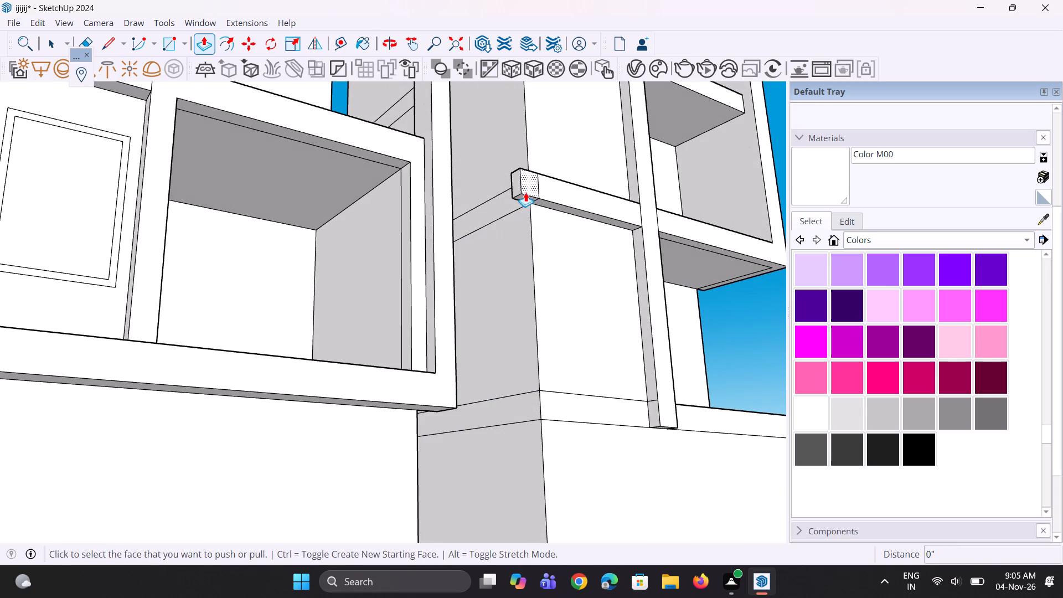
click(524, 197)
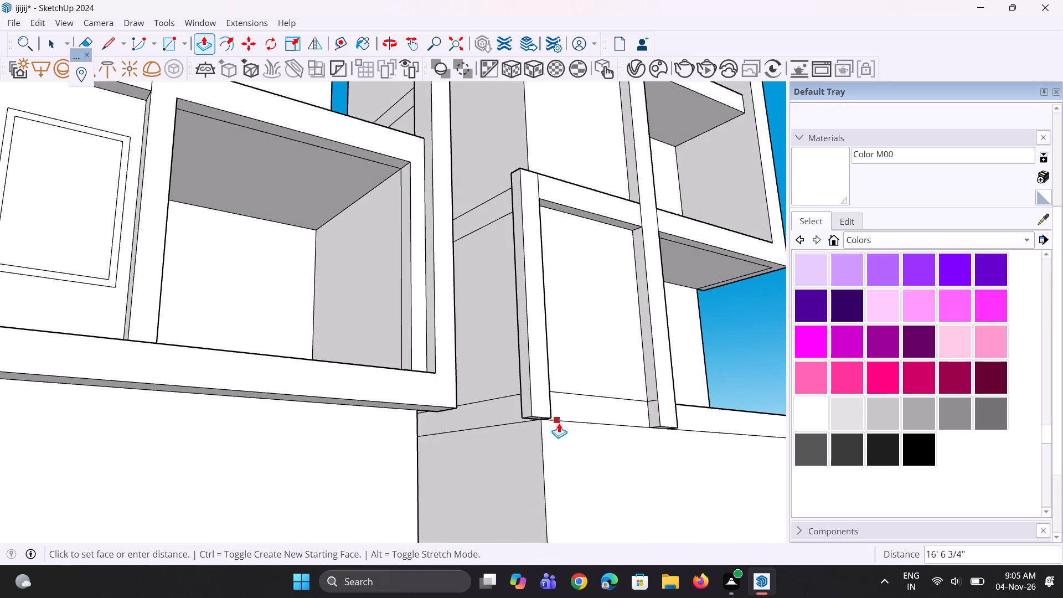
click(560, 422)
Extend the new post's bottom face by a short extra segment below the lower floor band.
scroll(366, 319, down, 5)
middle_drag(456, 399, 322, 357)
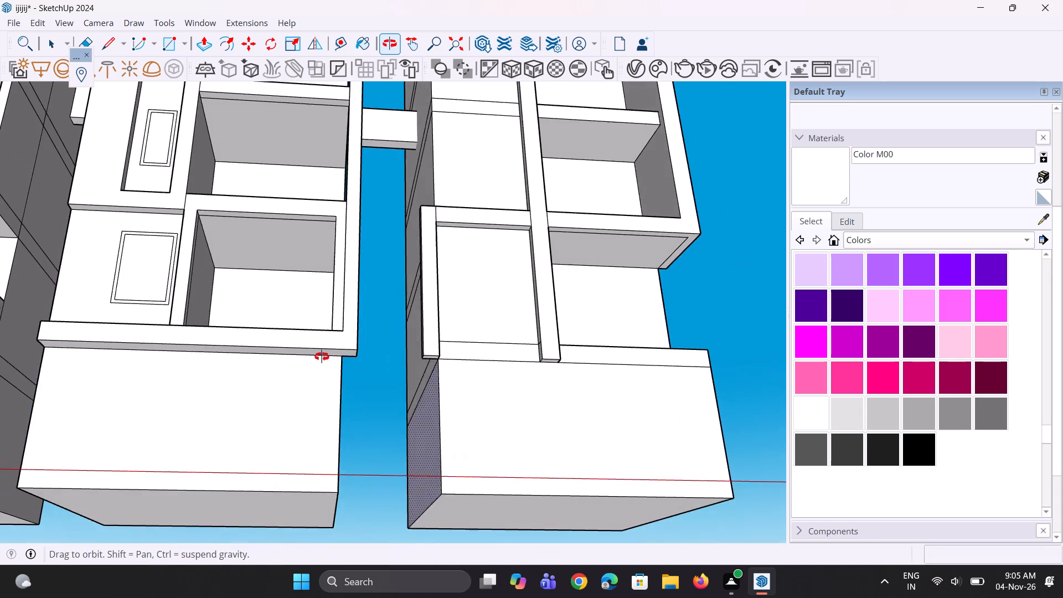
middle_drag(322, 357, 321, 357)
scroll(427, 379, up, 8)
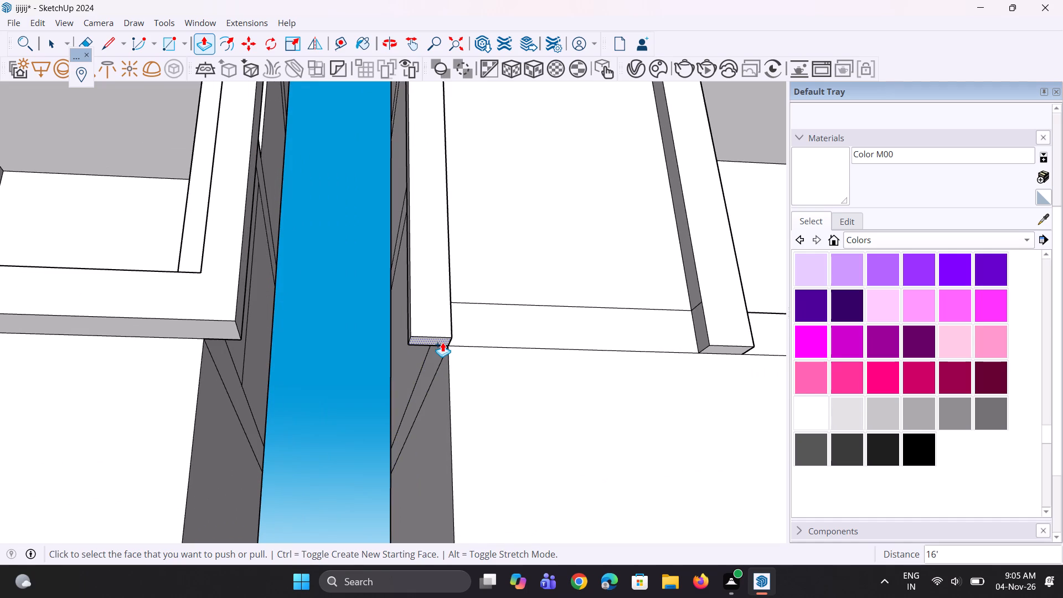
click(442, 342)
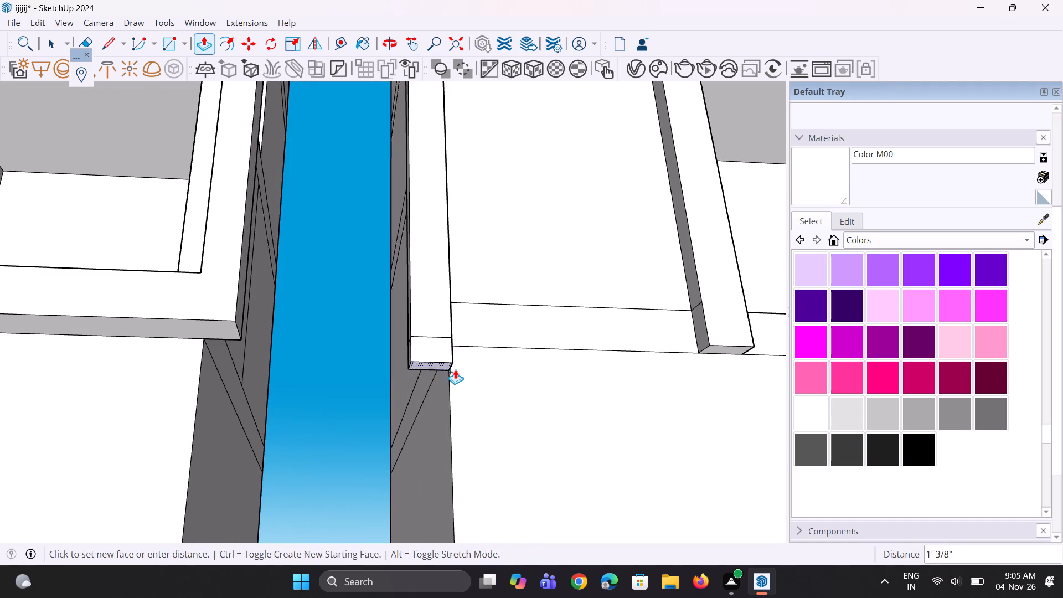
click(455, 379)
Extrude the inner side of the post's bottom segment about 12' 11 1/8" to the vertical strip's far edge, forming a bottom beam.
middle_drag(465, 370, 387, 384)
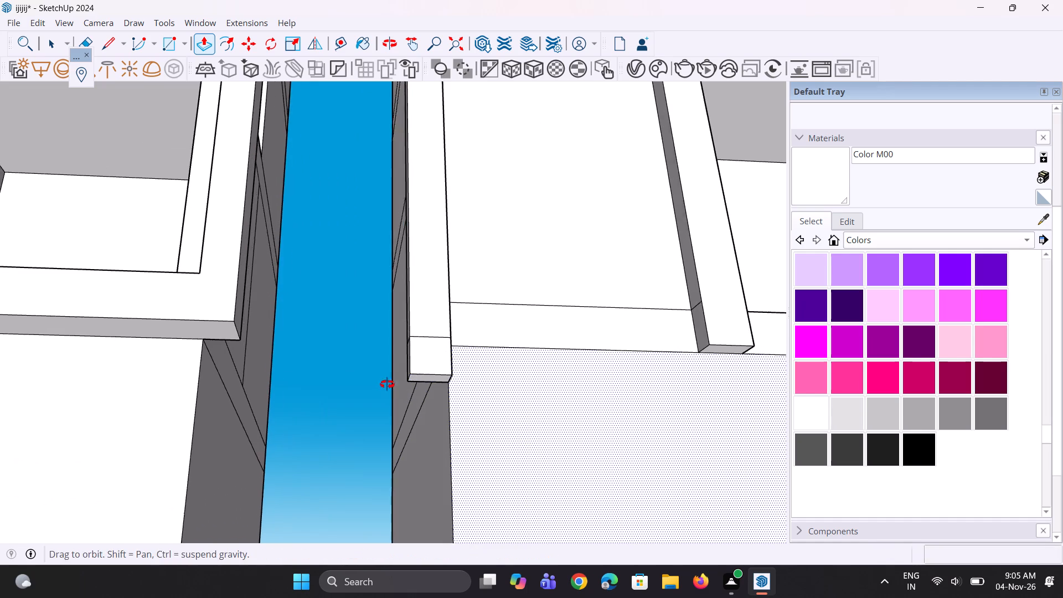
middle_drag(387, 384, 319, 392)
click(361, 376)
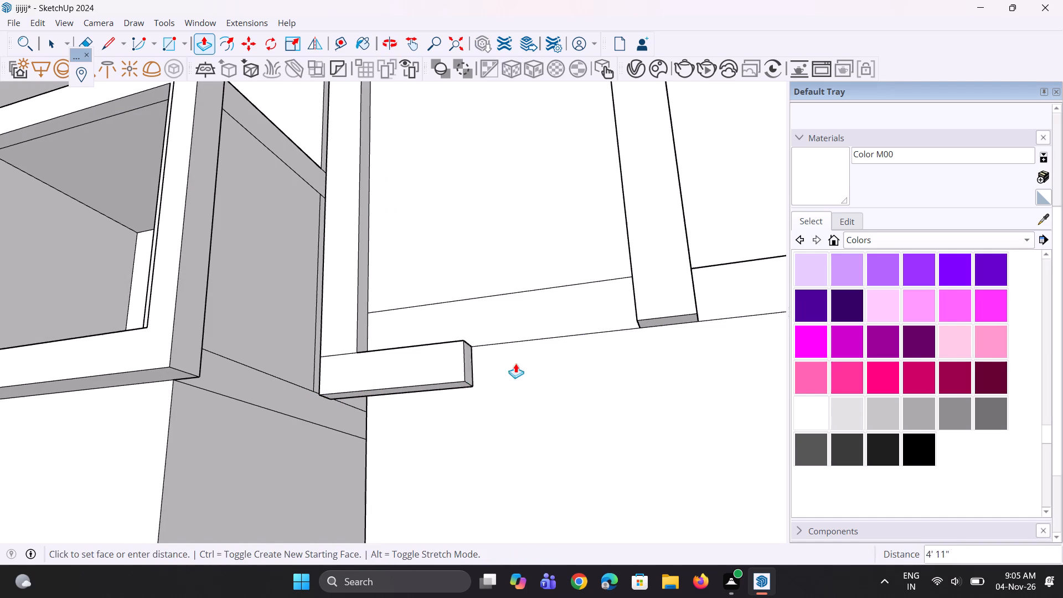
click(689, 271)
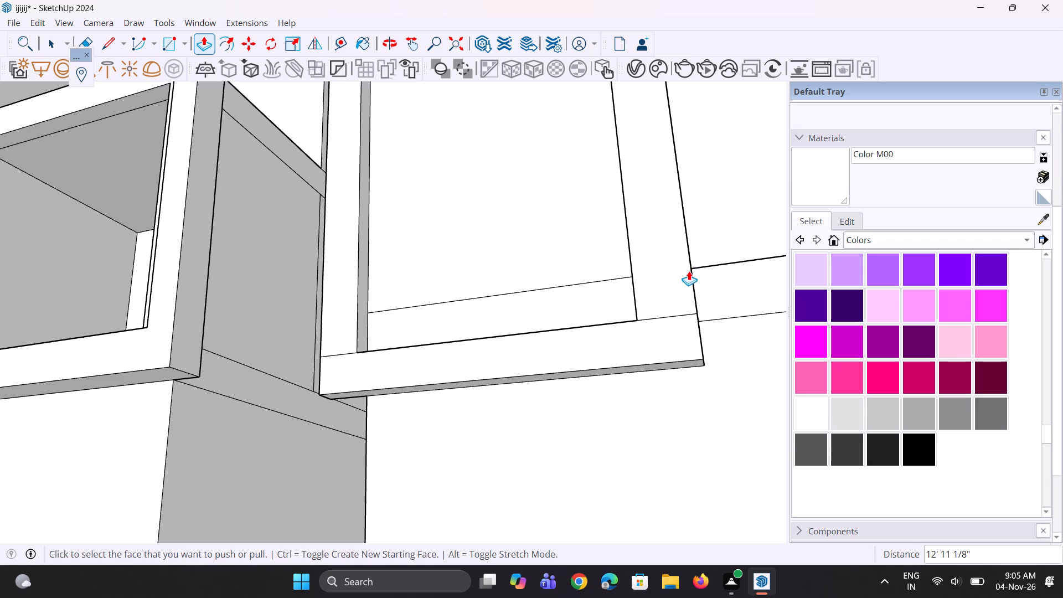
Push/Pull the inner side of the new post to widen it toward the third tower's vertical strip.
middle_drag(399, 323, 701, 383)
middle_drag(488, 341, 110, 407)
scroll(168, 377, up, 2)
scroll(238, 421, down, 9)
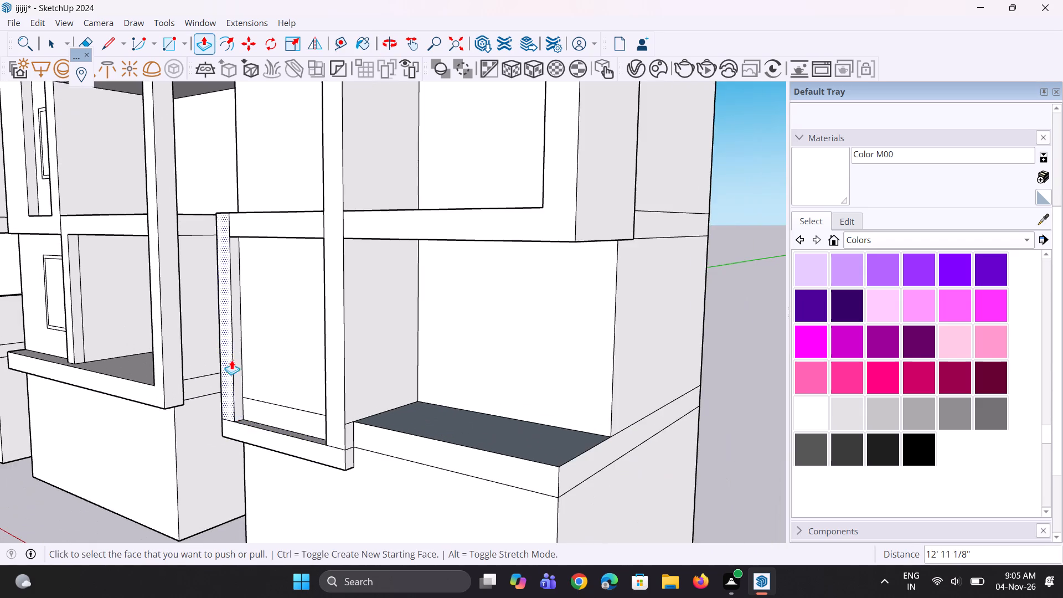
scroll(216, 315, up, 5)
click(256, 344)
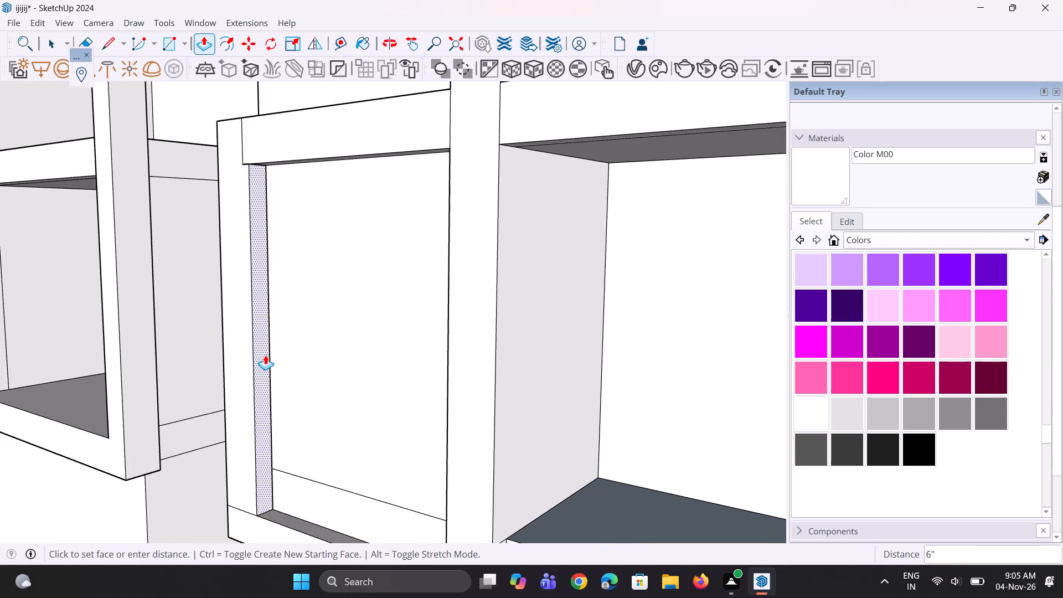
click(272, 363)
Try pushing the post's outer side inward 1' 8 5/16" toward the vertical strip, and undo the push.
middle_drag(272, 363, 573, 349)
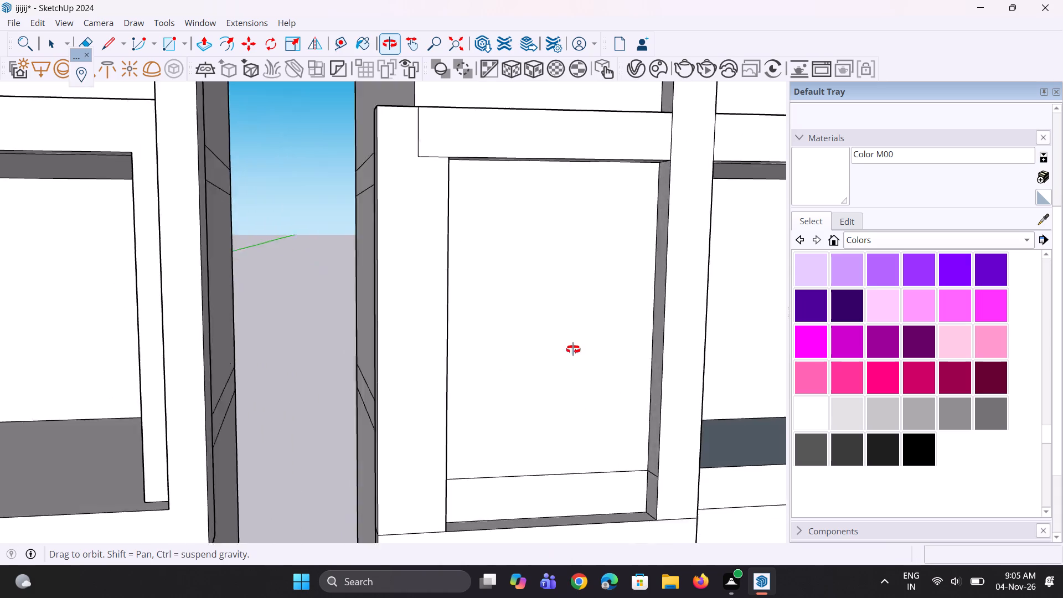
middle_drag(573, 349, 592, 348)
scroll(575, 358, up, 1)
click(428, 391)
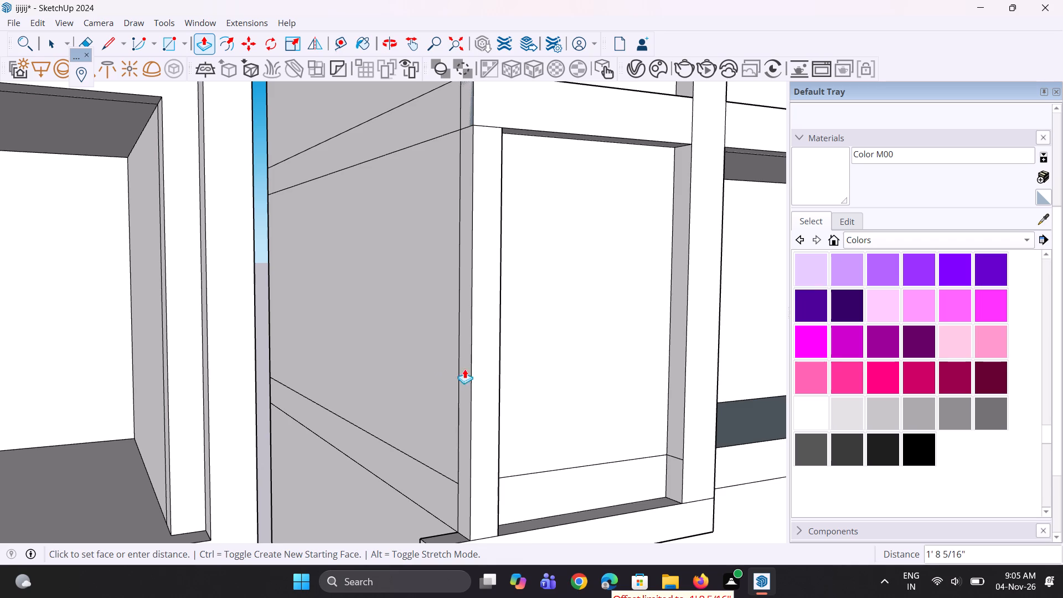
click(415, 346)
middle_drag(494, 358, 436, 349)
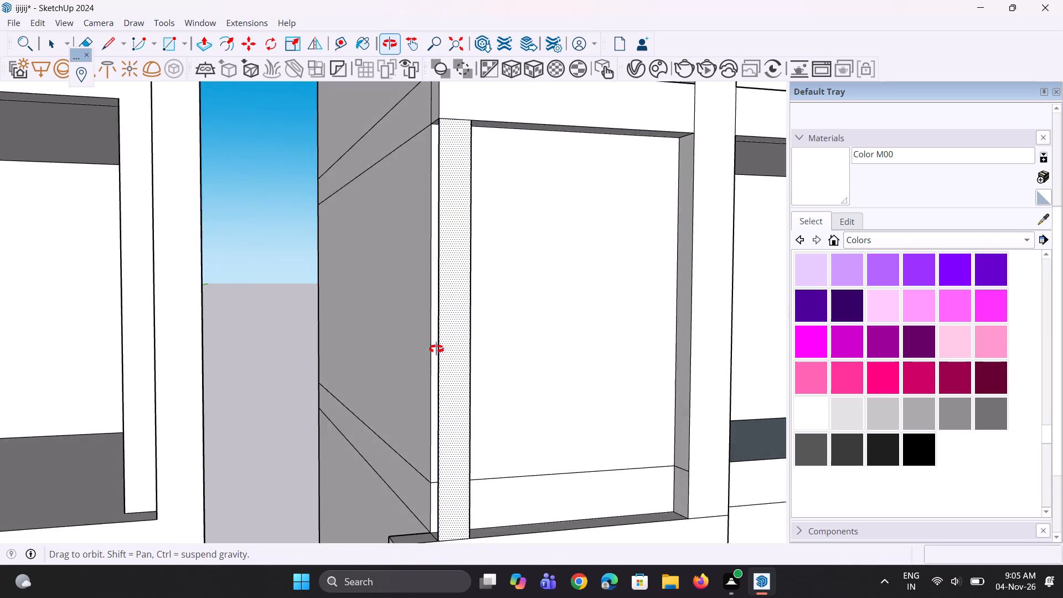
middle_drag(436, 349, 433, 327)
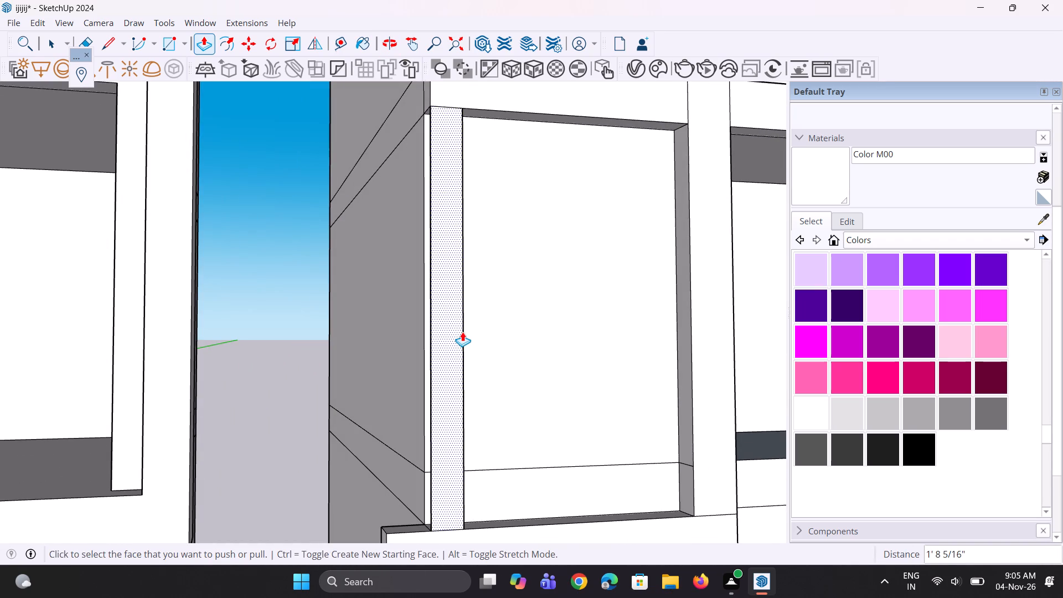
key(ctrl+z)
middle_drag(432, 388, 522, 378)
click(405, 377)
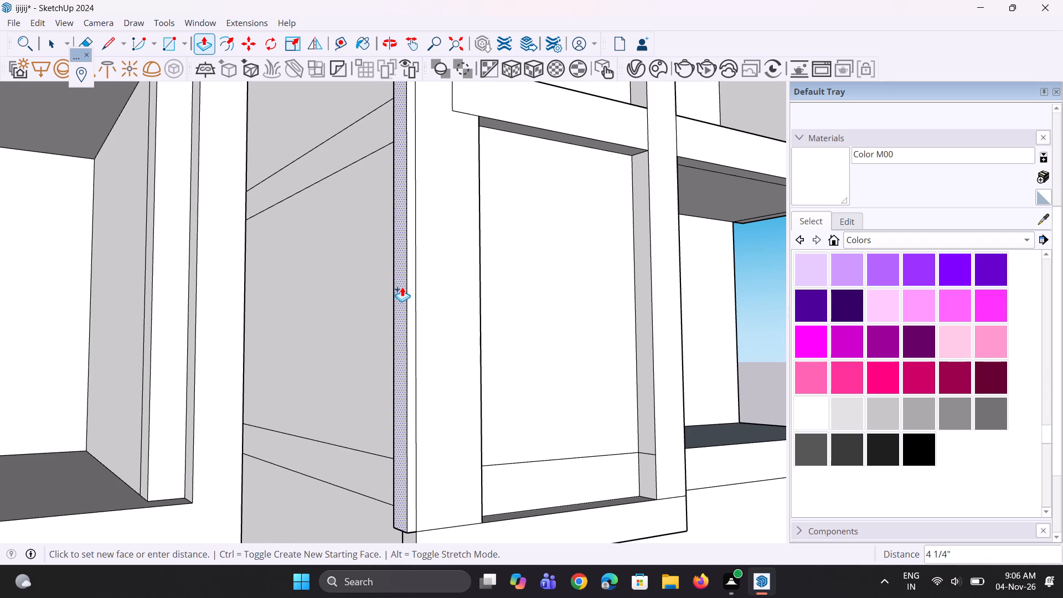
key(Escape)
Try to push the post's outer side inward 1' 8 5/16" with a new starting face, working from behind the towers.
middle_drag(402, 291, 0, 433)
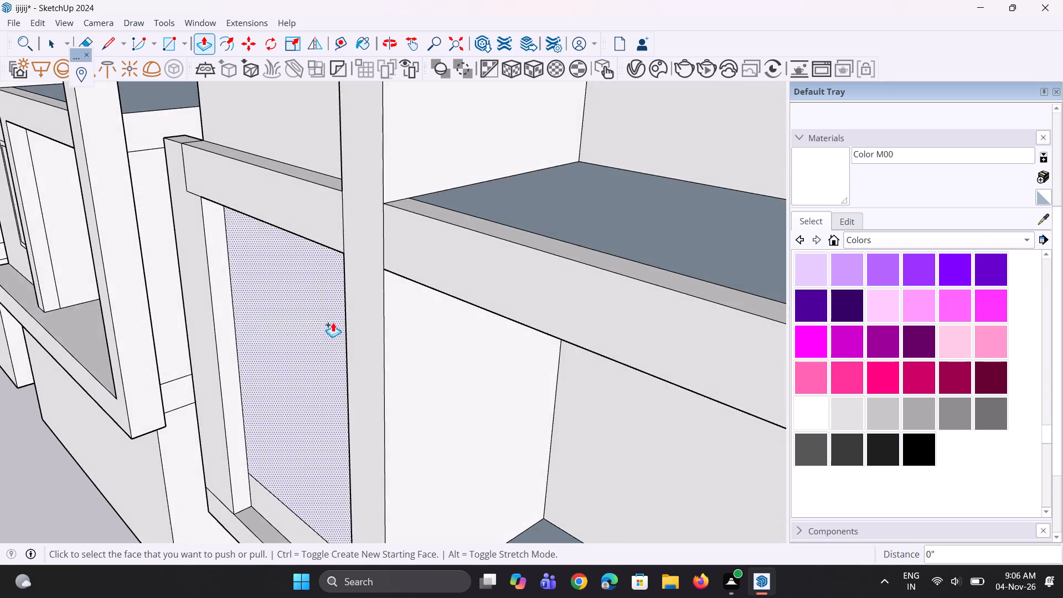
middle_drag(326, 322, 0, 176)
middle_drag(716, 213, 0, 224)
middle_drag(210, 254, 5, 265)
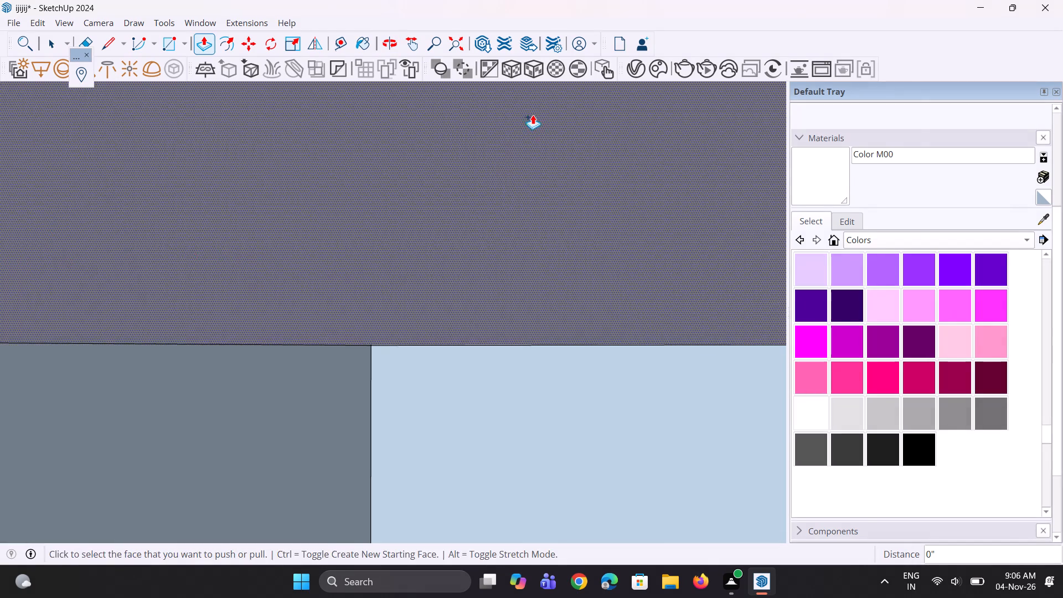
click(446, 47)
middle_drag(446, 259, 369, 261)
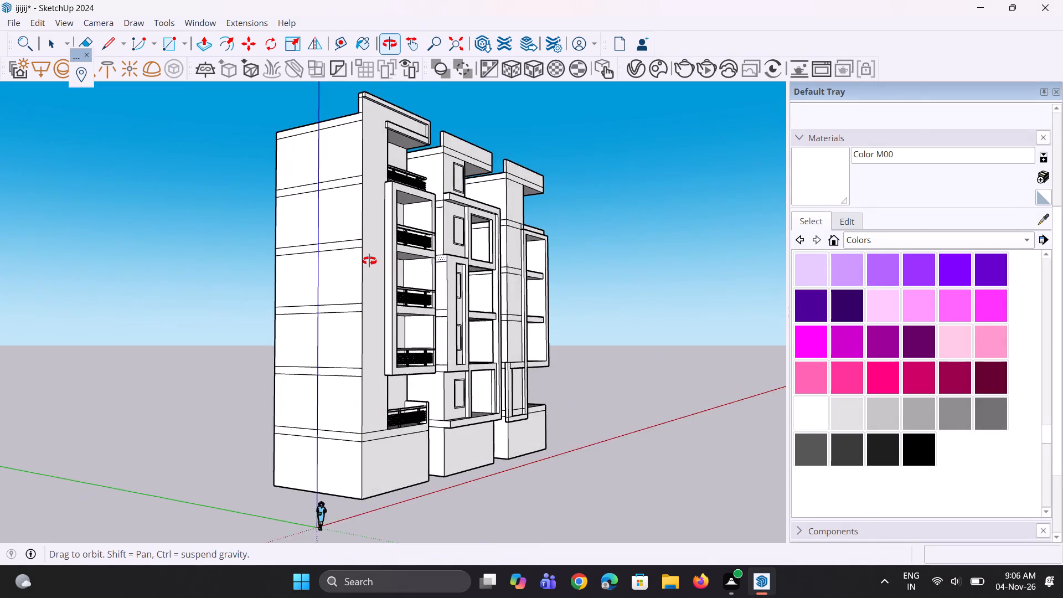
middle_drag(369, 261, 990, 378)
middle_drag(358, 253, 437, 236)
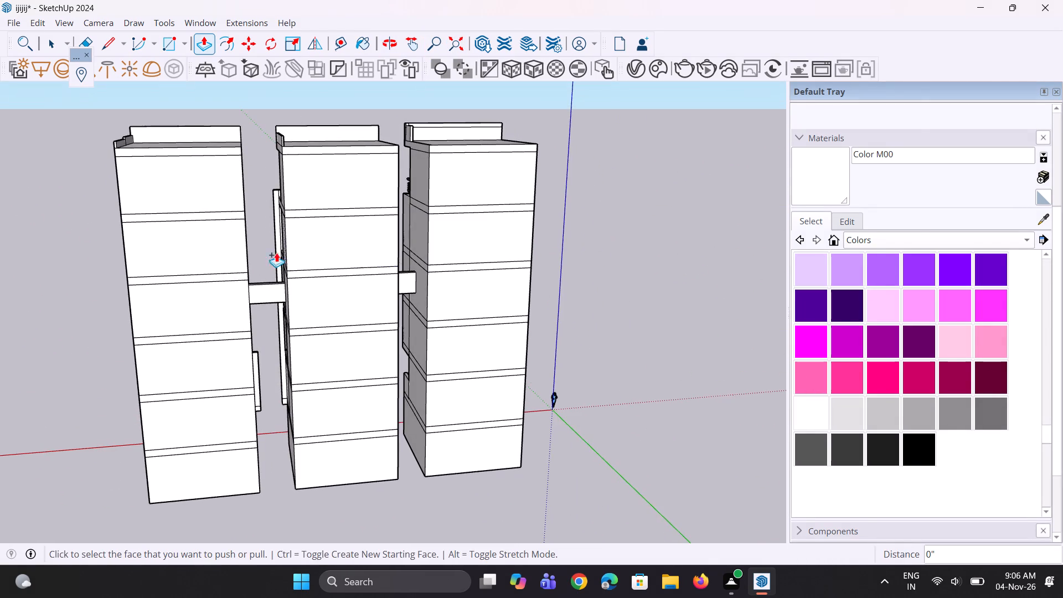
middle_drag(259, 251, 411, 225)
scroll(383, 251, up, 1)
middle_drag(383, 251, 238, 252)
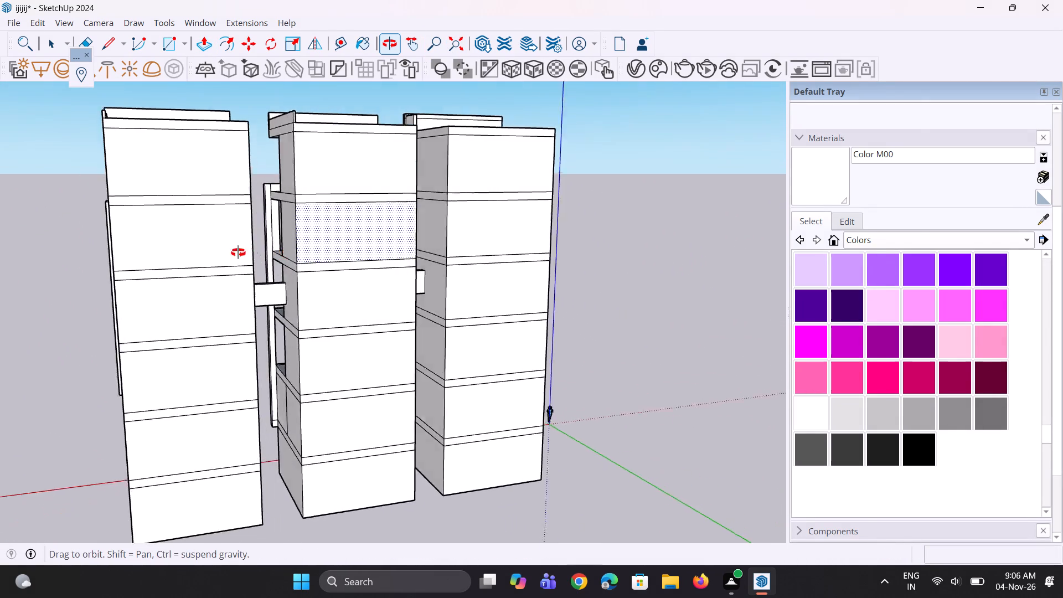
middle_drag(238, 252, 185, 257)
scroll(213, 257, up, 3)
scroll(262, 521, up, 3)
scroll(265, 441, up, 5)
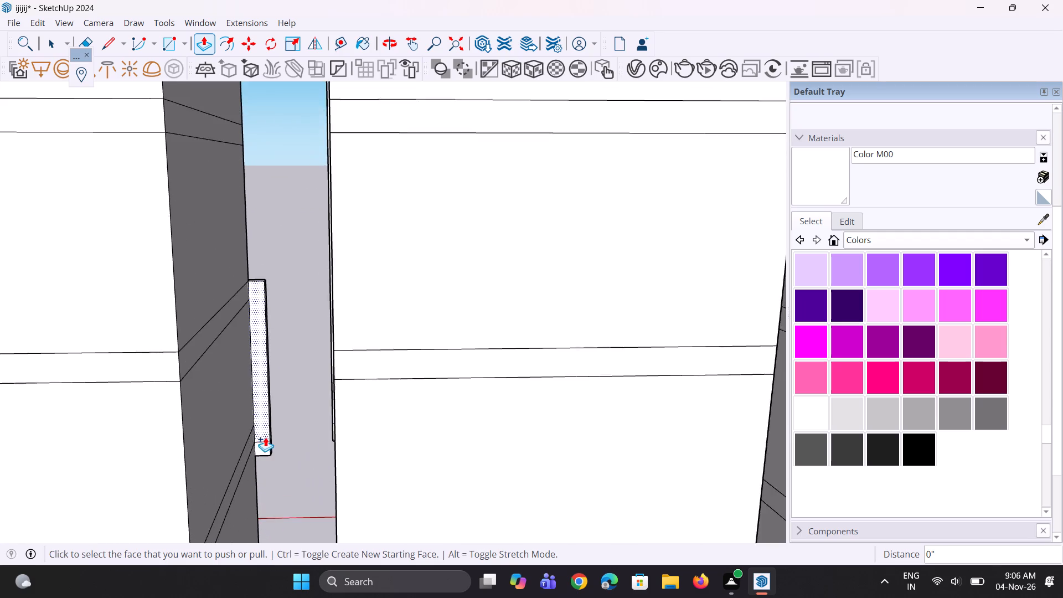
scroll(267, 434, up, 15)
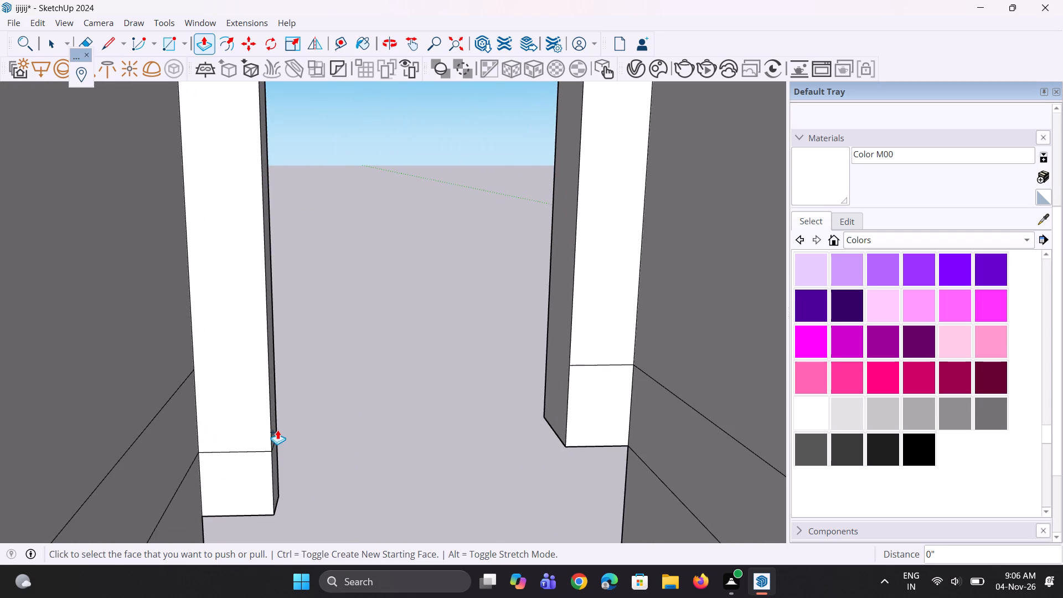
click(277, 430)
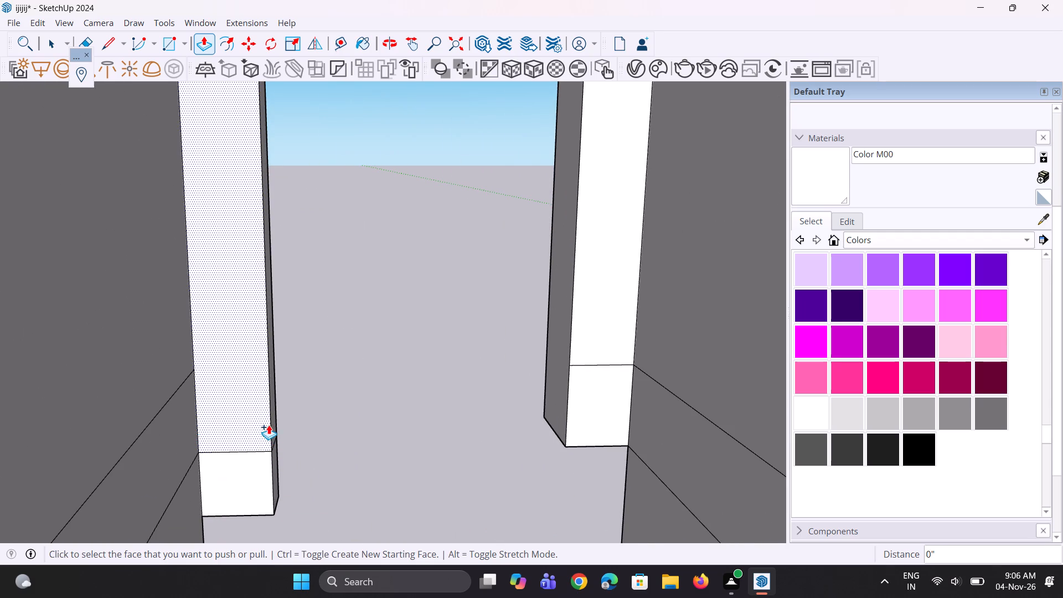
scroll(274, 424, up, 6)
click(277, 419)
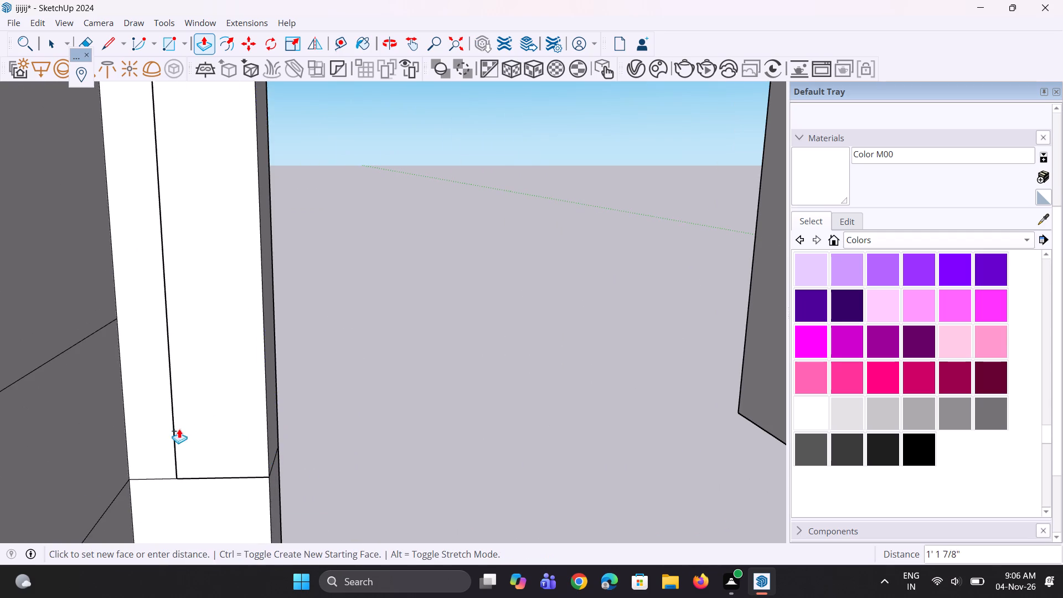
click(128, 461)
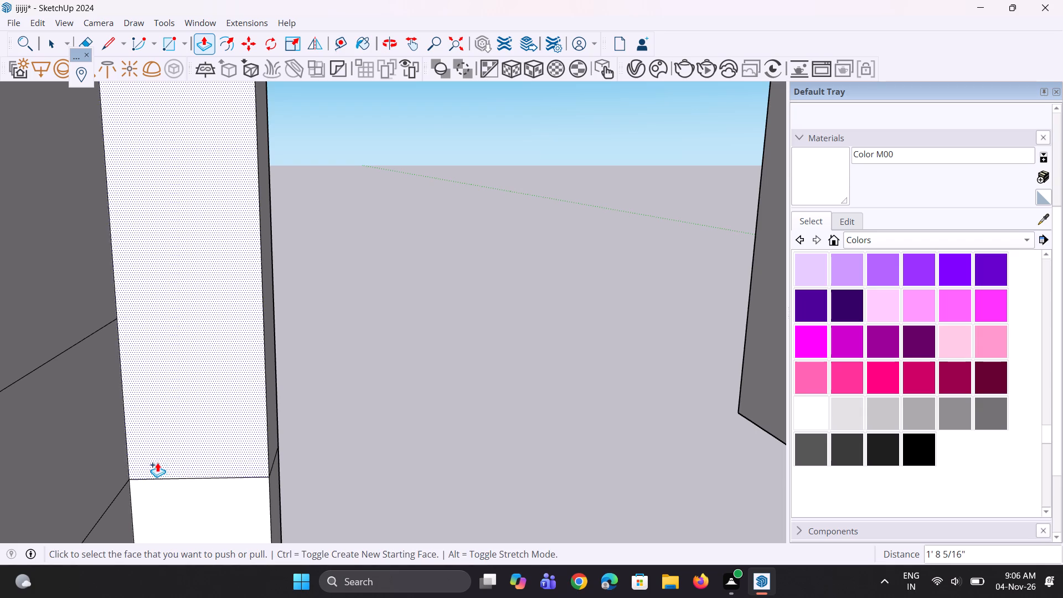
Push the post's outer side inward 7/16" and another 1' 7 7/8", flush with the tower's side wall.
drag(278, 446, 273, 446)
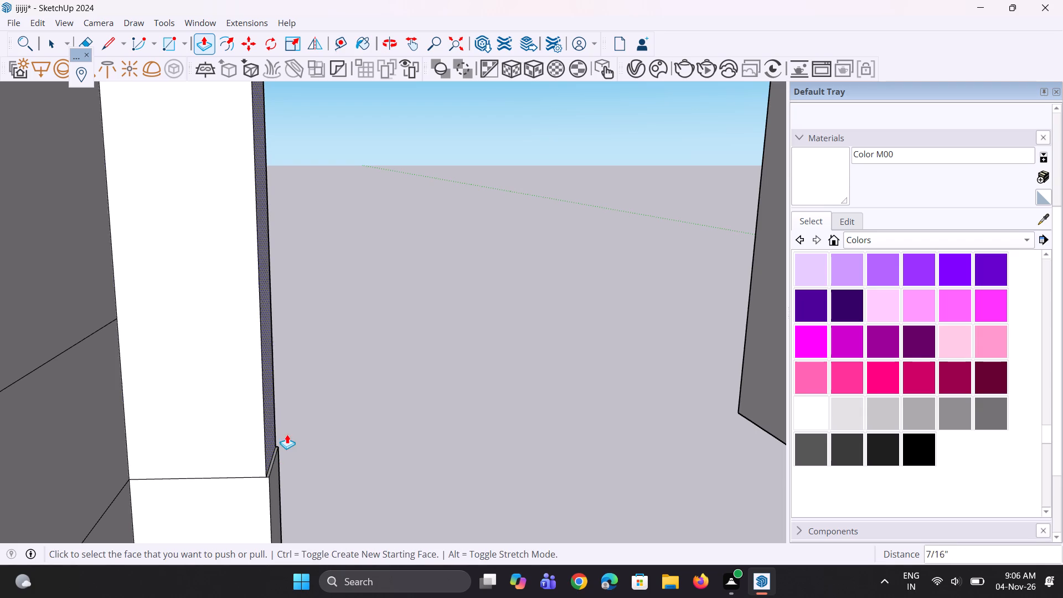
click(270, 425)
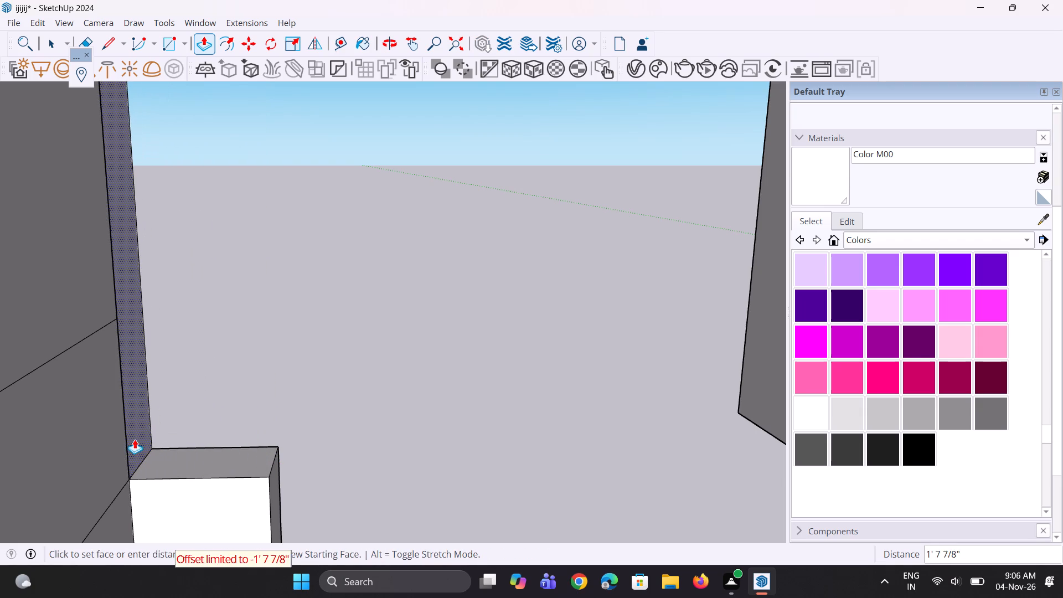
click(132, 440)
Draw a 16' tall rectangle closing the post's open outer side, from the upper band's underside to the bottom beam.
scroll(145, 427, down, 14)
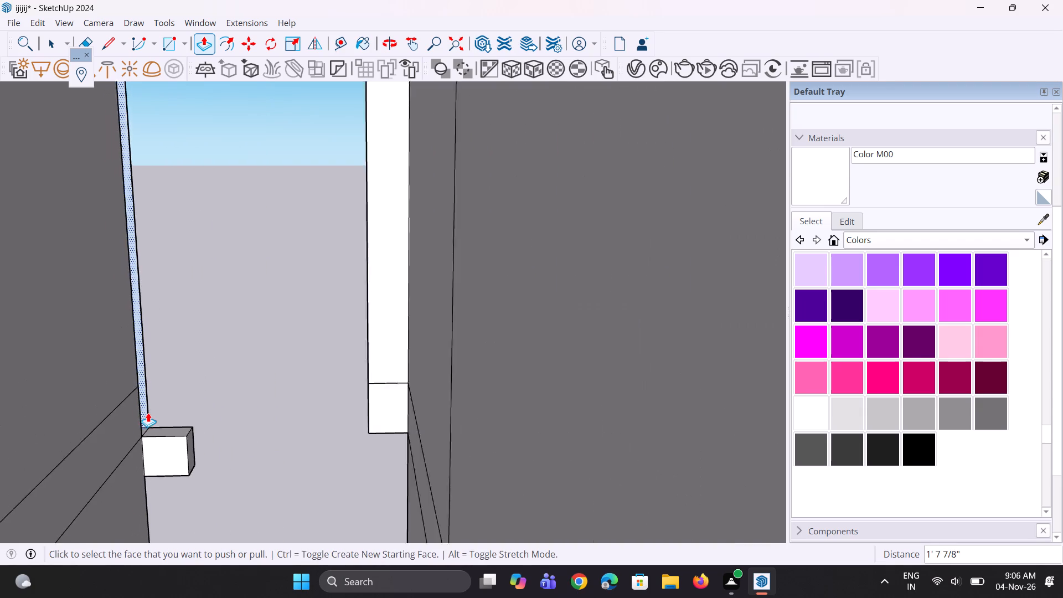
scroll(148, 413, down, 1)
middle_drag(107, 425, 856, 343)
middle_drag(635, 360, 723, 346)
scroll(0, 257, down, 4)
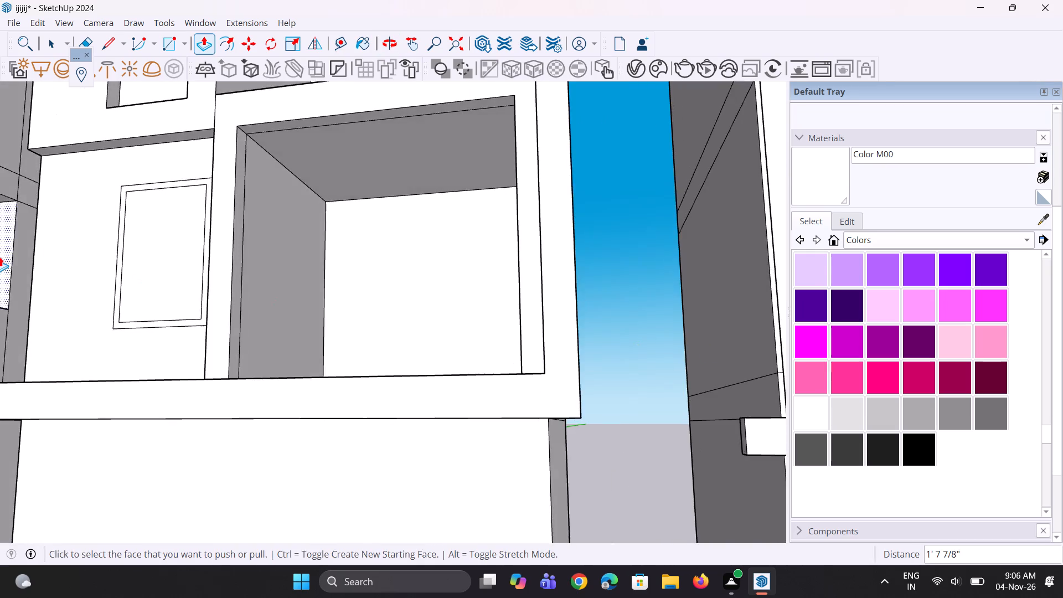
scroll(0, 257, down, 6)
middle_drag(78, 225, 365, 310)
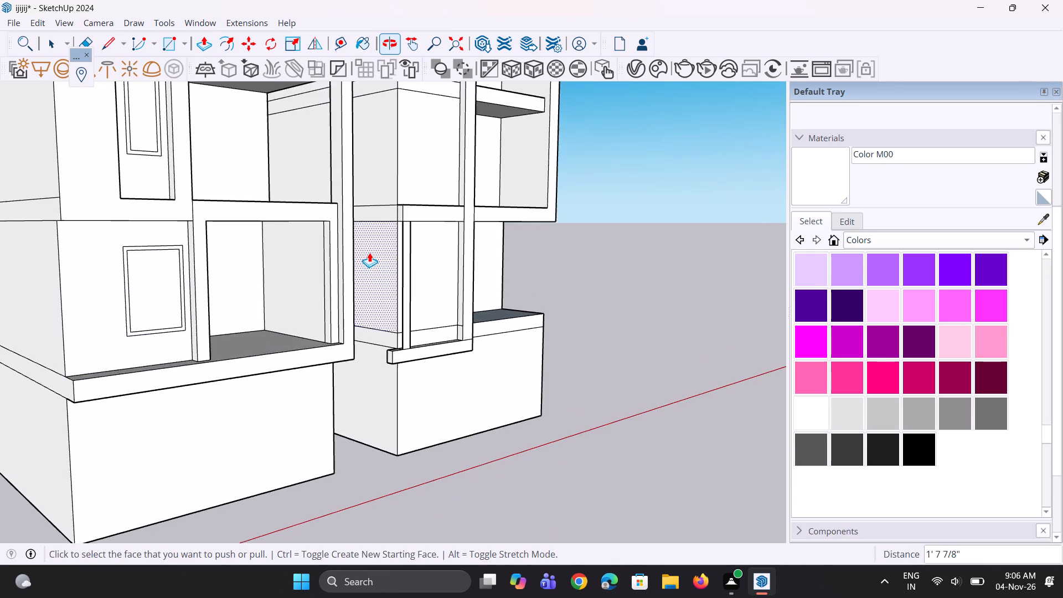
scroll(369, 252, up, 10)
middle_drag(434, 308, 451, 283)
scroll(434, 307, up, 1)
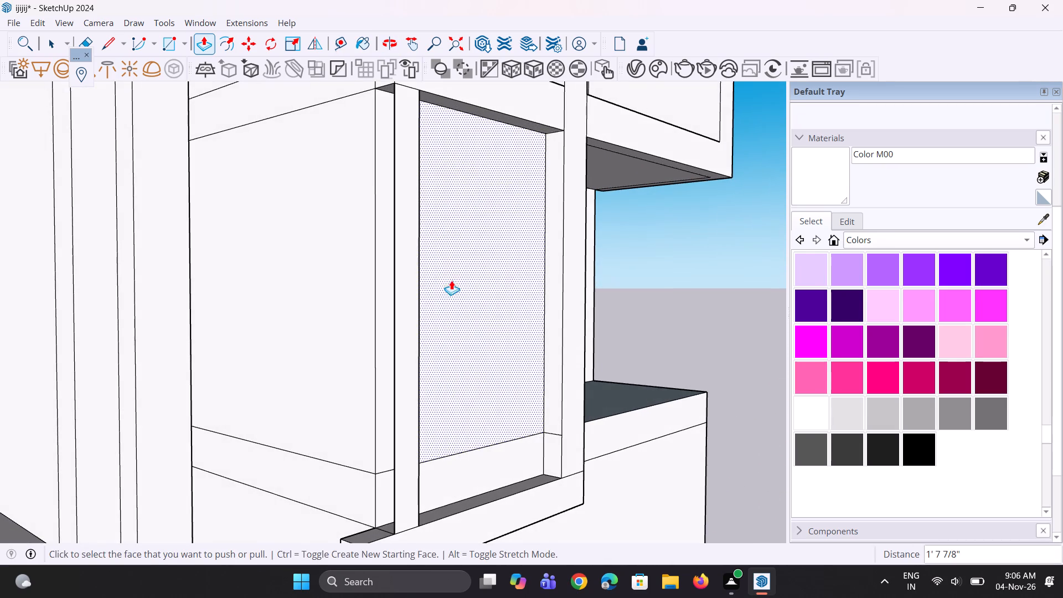
key(r)
scroll(409, 226, down, 4)
scroll(379, 111, up, 5)
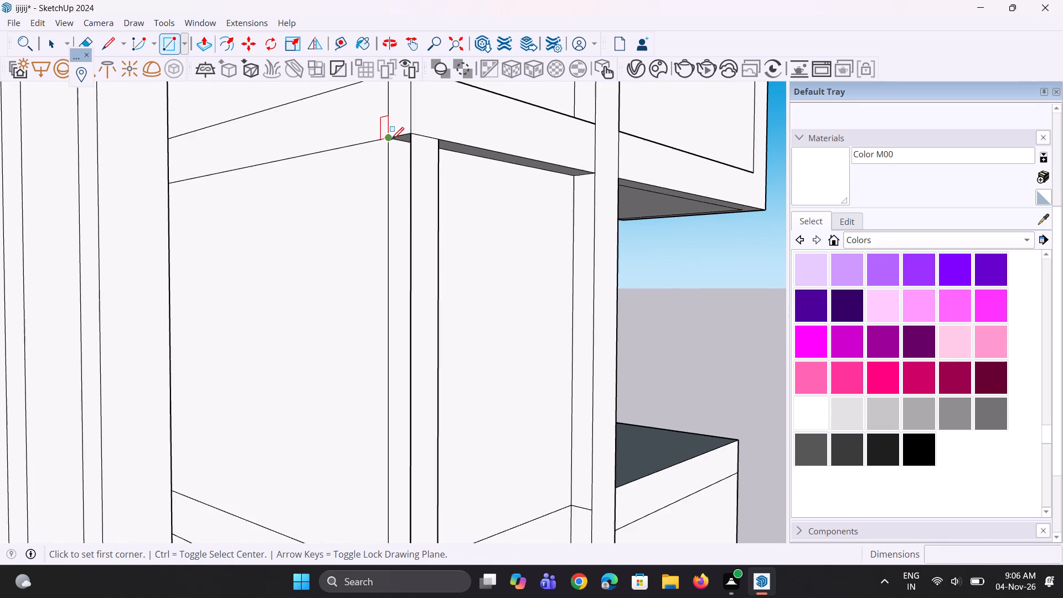
click(391, 139)
click(413, 135)
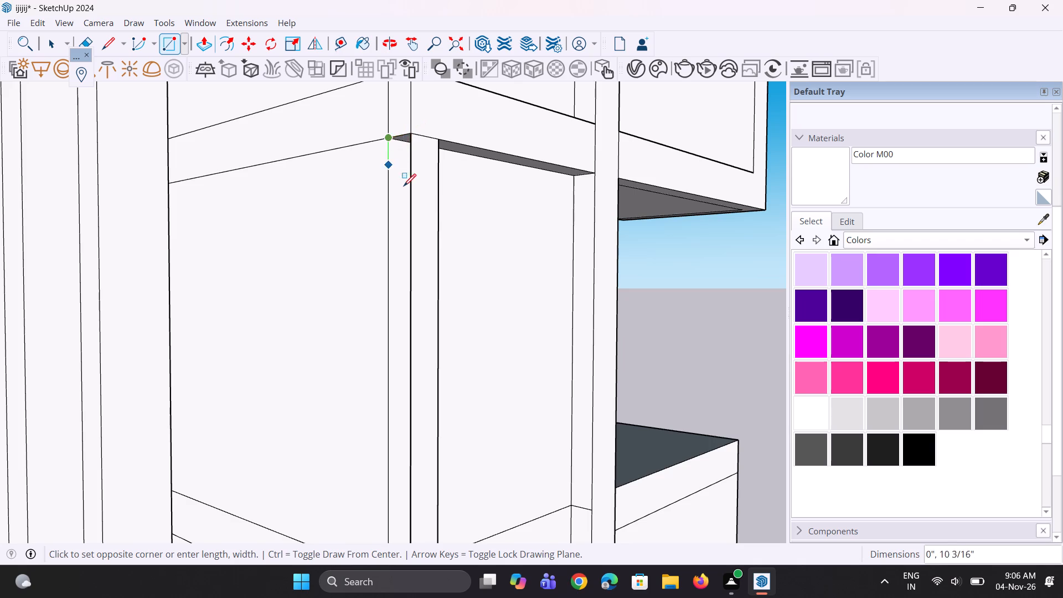
scroll(405, 188, down, 9)
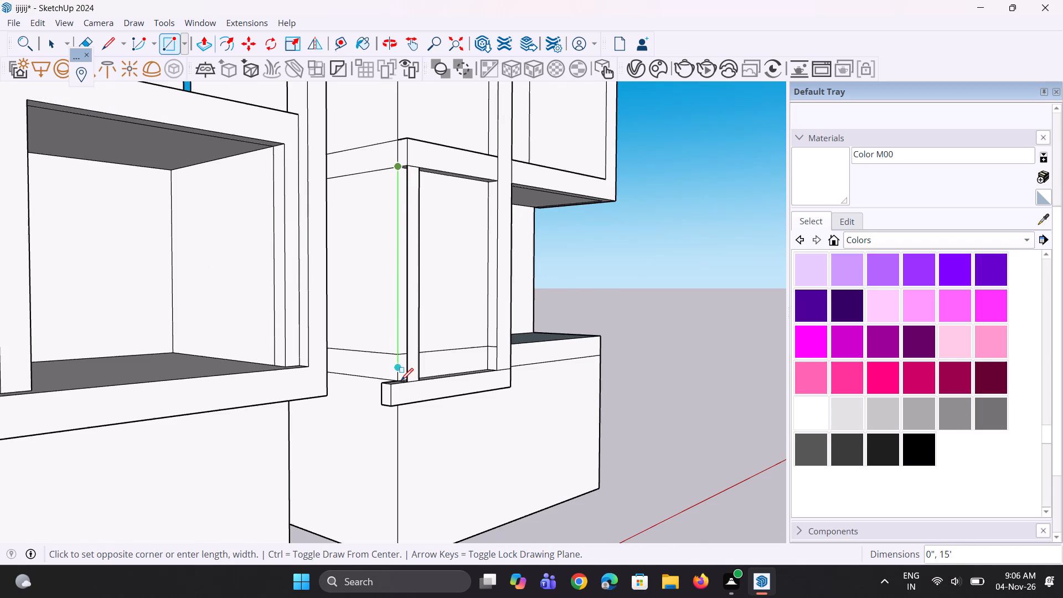
scroll(401, 381, up, 6)
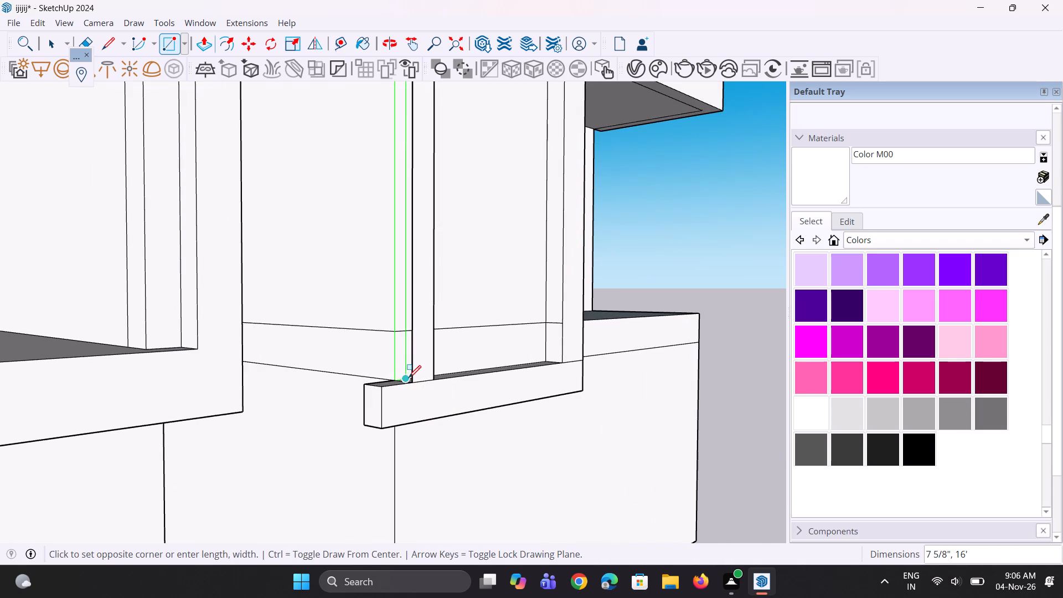
click(412, 379)
key(space)
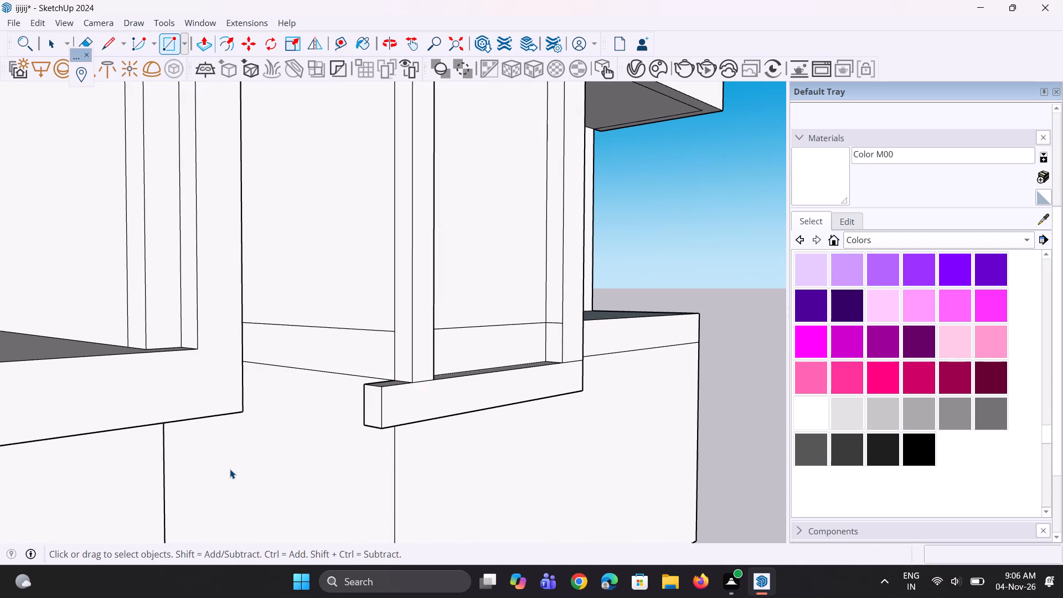
key(space)
scroll(230, 469, down, 5)
key(space)
Push the bottom beam's projecting end face inward 1' 8 5/16", flush with the post's outer side.
scroll(305, 447, up, 9)
key(p)
scroll(311, 421, up, 2)
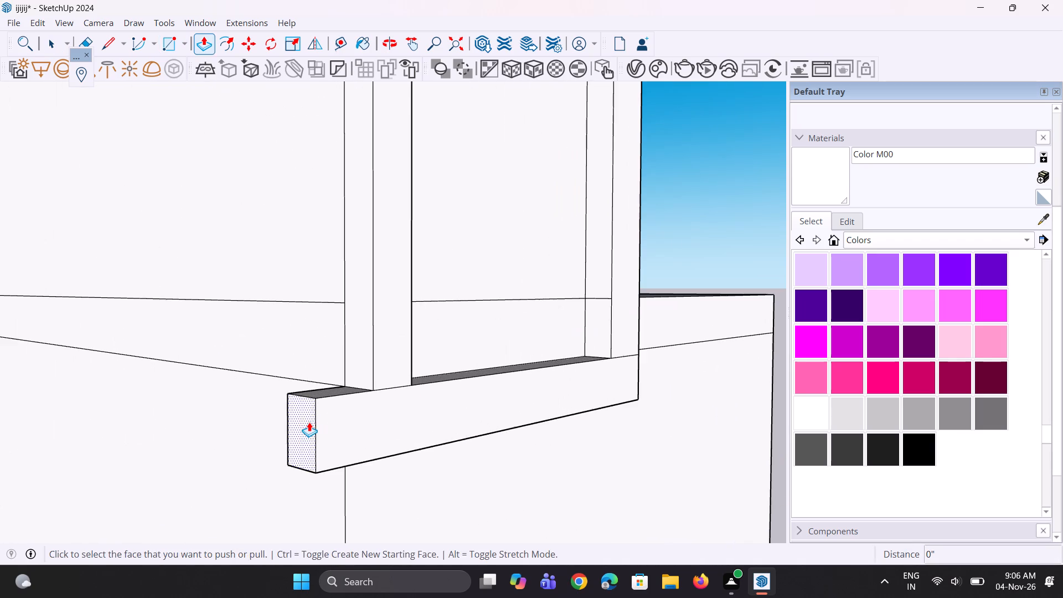
click(309, 422)
click(365, 347)
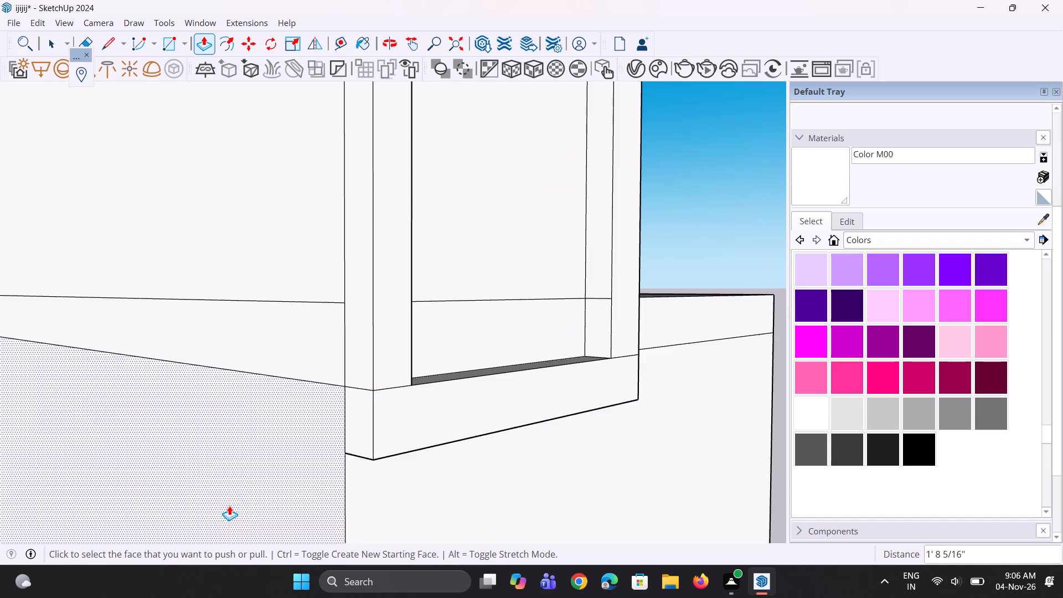
Erase the leftover edges on the side and front where the post meets the bottom beam.
scroll(78, 402, down, 5)
middle_drag(247, 401, 161, 446)
scroll(261, 434, down, 6)
middle_drag(253, 432, 234, 429)
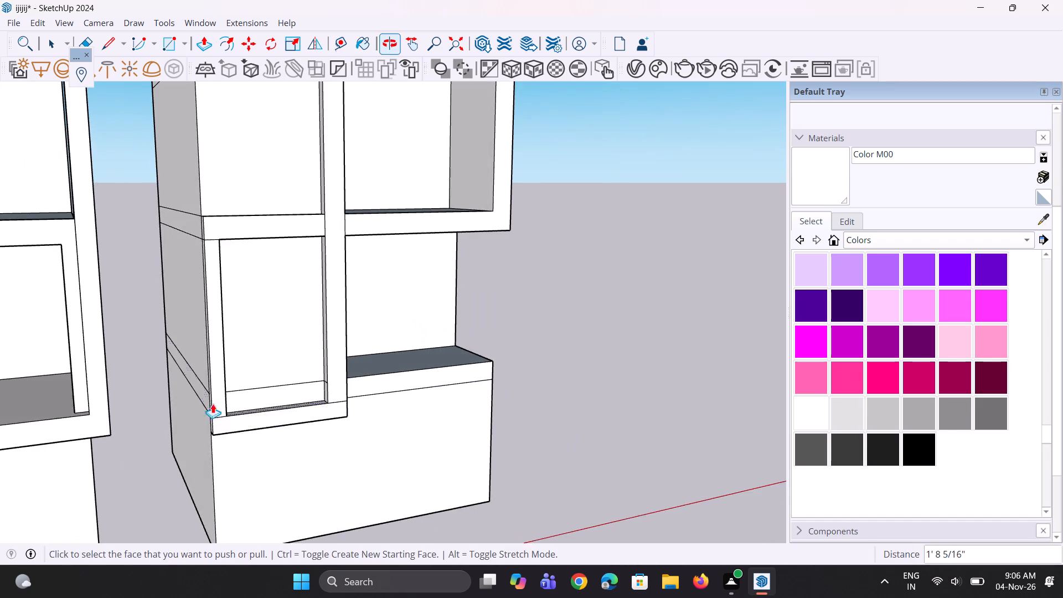
scroll(183, 377, up, 9)
middle_drag(239, 408, 369, 399)
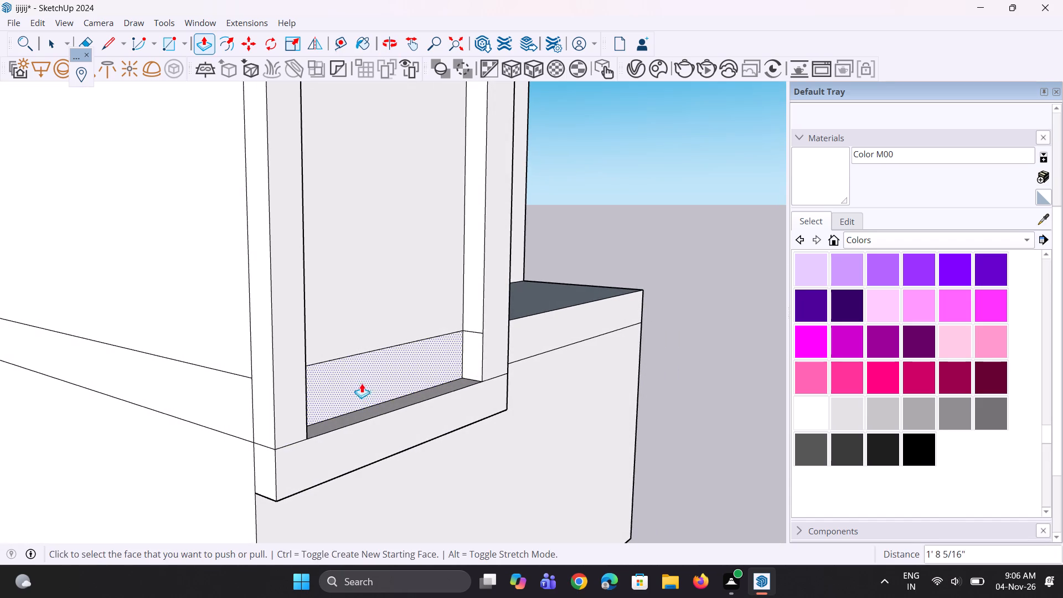
key(e)
drag(260, 444, 262, 453)
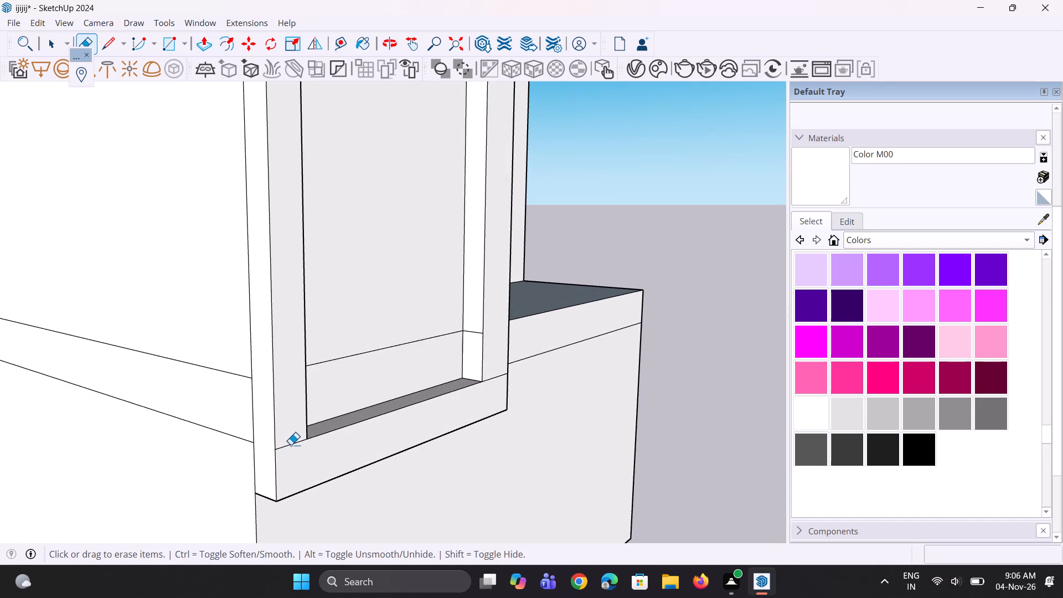
drag(291, 444, 291, 455)
Erase the floor band's top line across the frame opening and on the vertical strip's inner side.
scroll(474, 346, up, 2)
drag(475, 330, 471, 344)
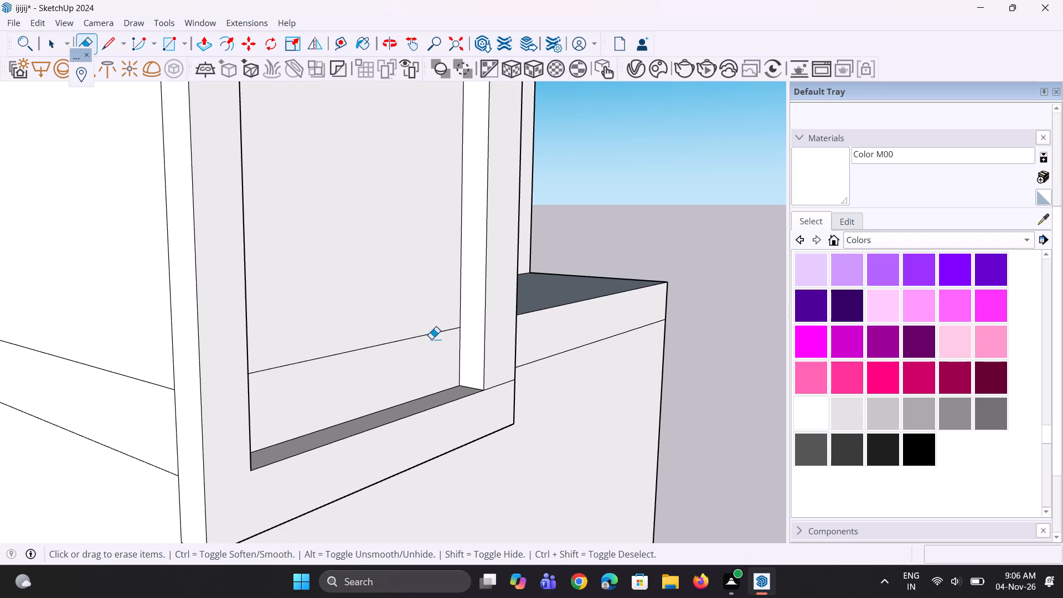
drag(389, 333, 383, 357)
scroll(161, 336, down, 4)
scroll(388, 398, up, 2)
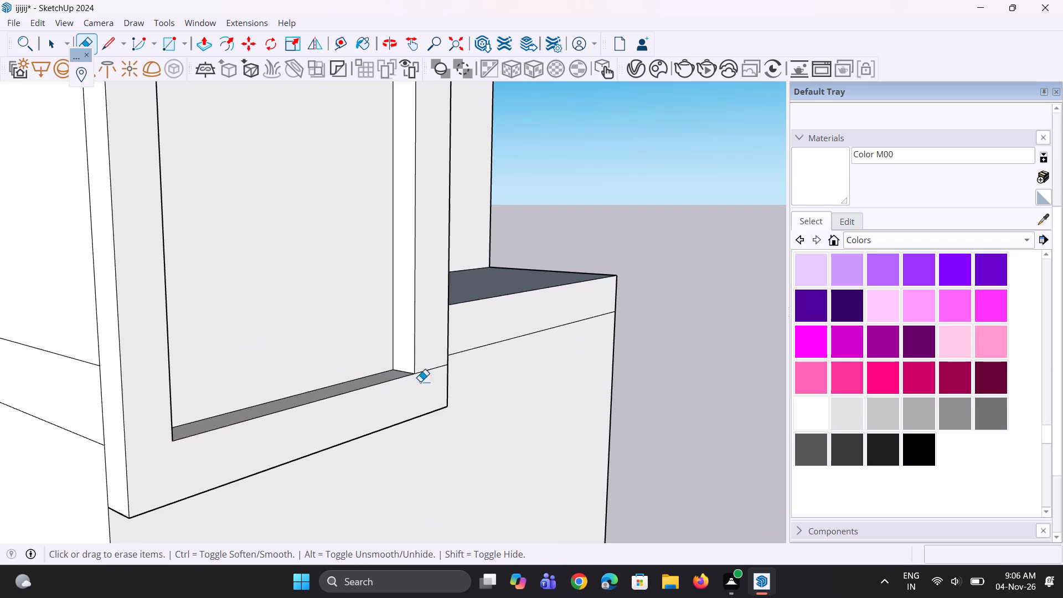
Erase the leftover edges on the front and outer side of the vertical strip's foot beside the floor band.
drag(424, 373, 428, 380)
scroll(430, 380, up, 1)
scroll(385, 378, down, 1)
middle_drag(376, 379, 12, 307)
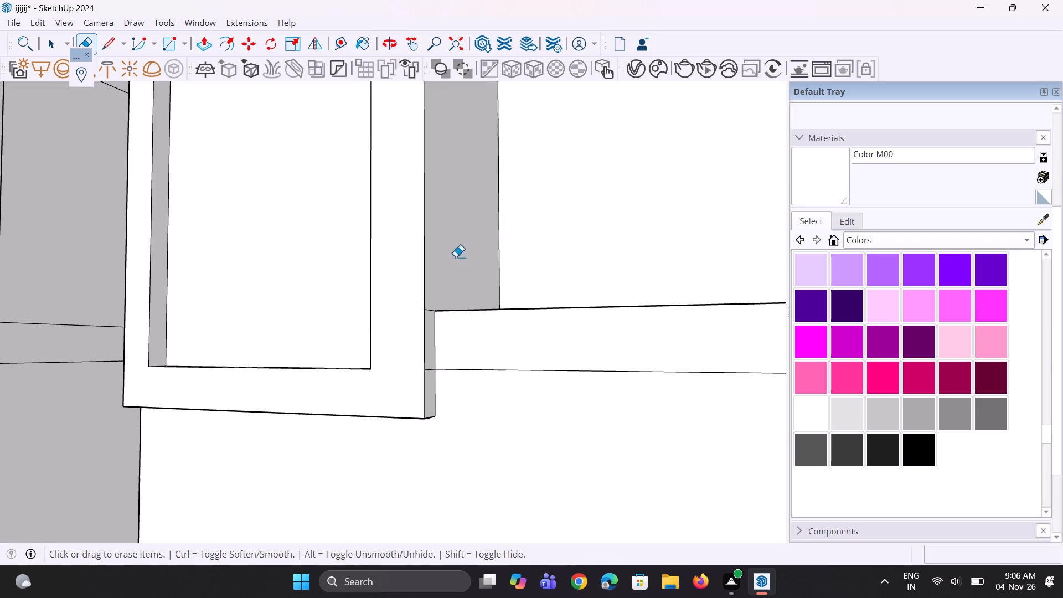
middle_drag(456, 257, 425, 278)
scroll(426, 376, up, 7)
drag(400, 383, 400, 403)
scroll(400, 403, down, 2)
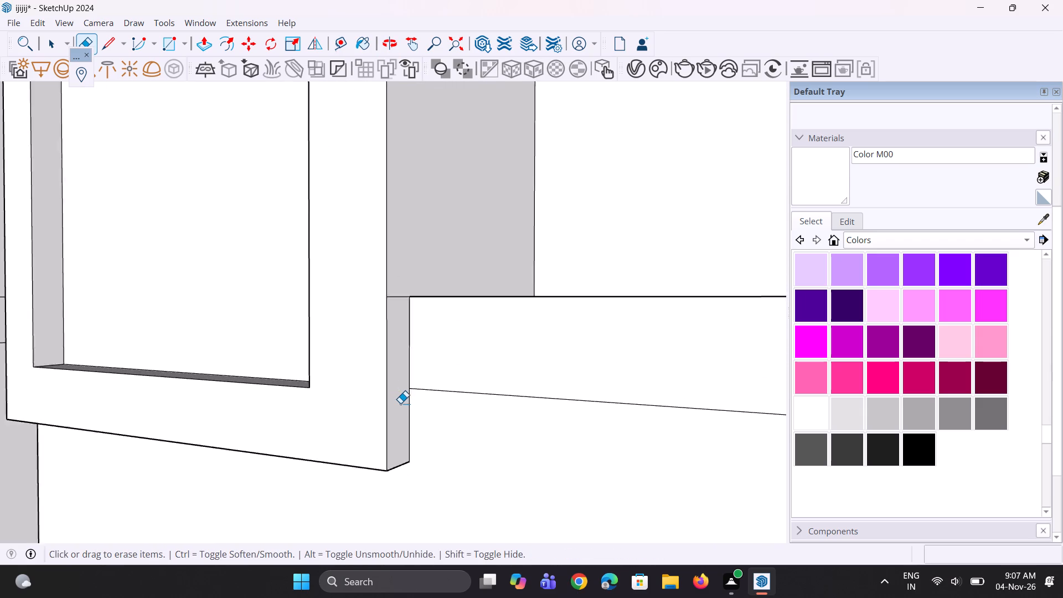
scroll(400, 403, down, 14)
middle_drag(386, 287, 274, 315)
scroll(322, 399, up, 3)
drag(321, 375, 321, 388)
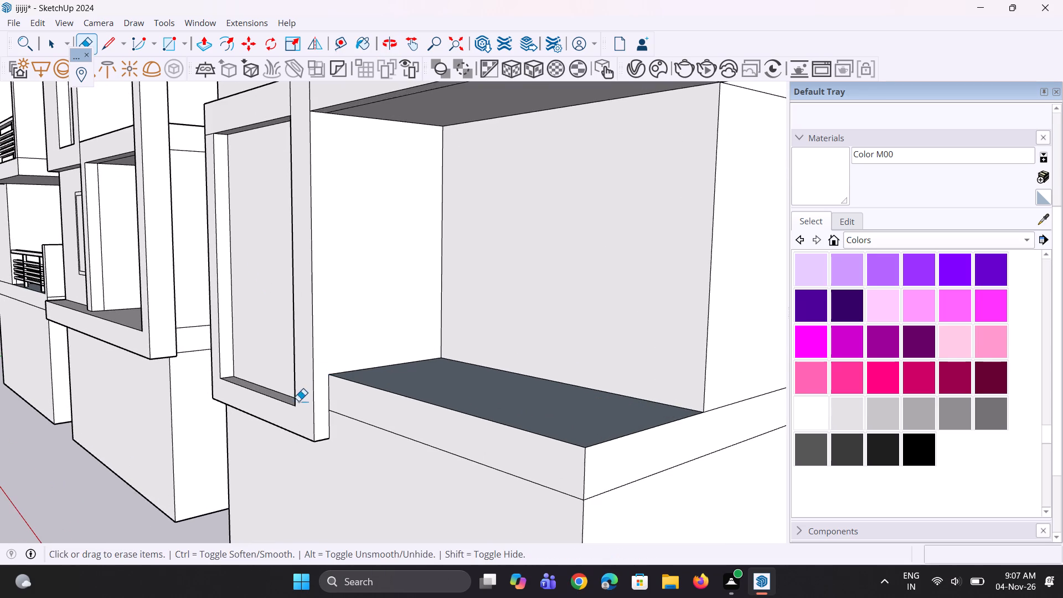
Erase the leftover edges on the front and outer side where the frame's far post meets the upper band.
scroll(297, 401, up, 1)
middle_drag(302, 405, 413, 410)
scroll(498, 396, down, 6)
middle_drag(247, 275, 277, 329)
scroll(280, 326, down, 5)
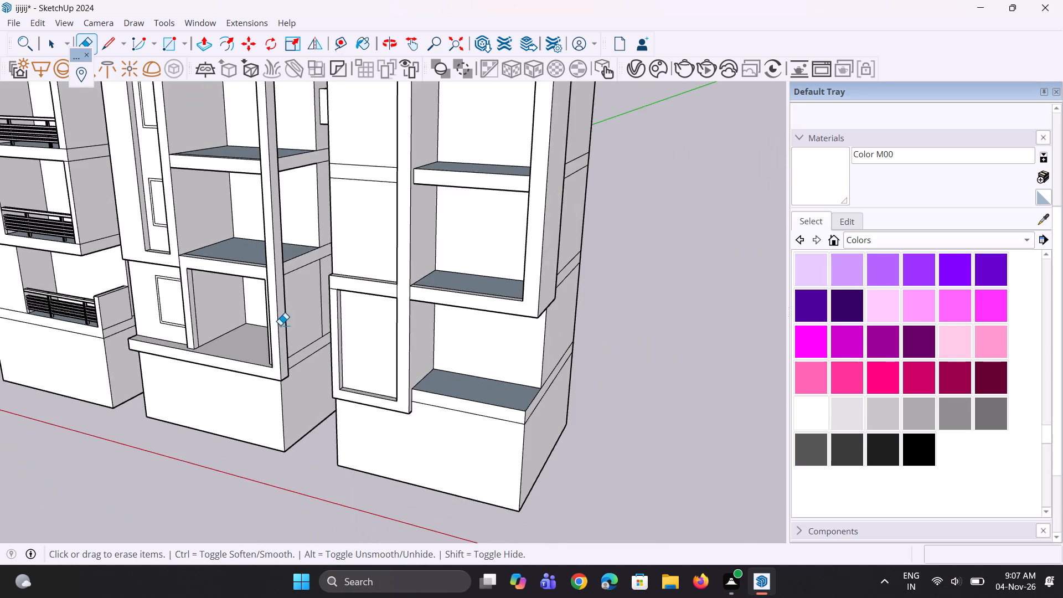
scroll(282, 324, down, 8)
scroll(266, 282, up, 2)
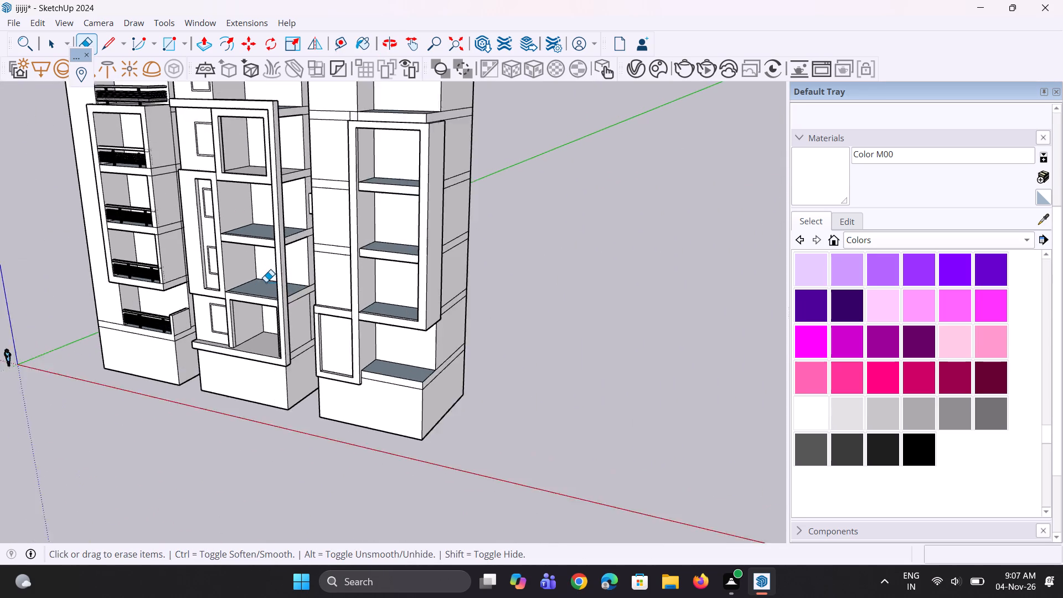
scroll(266, 282, up, 1)
scroll(321, 331, up, 16)
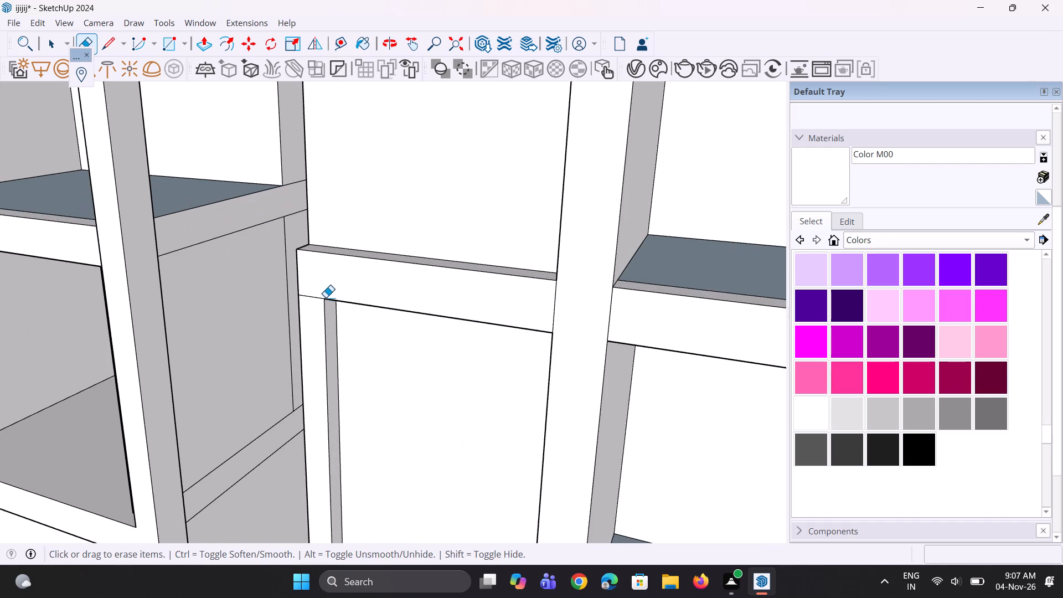
drag(326, 297, 318, 301)
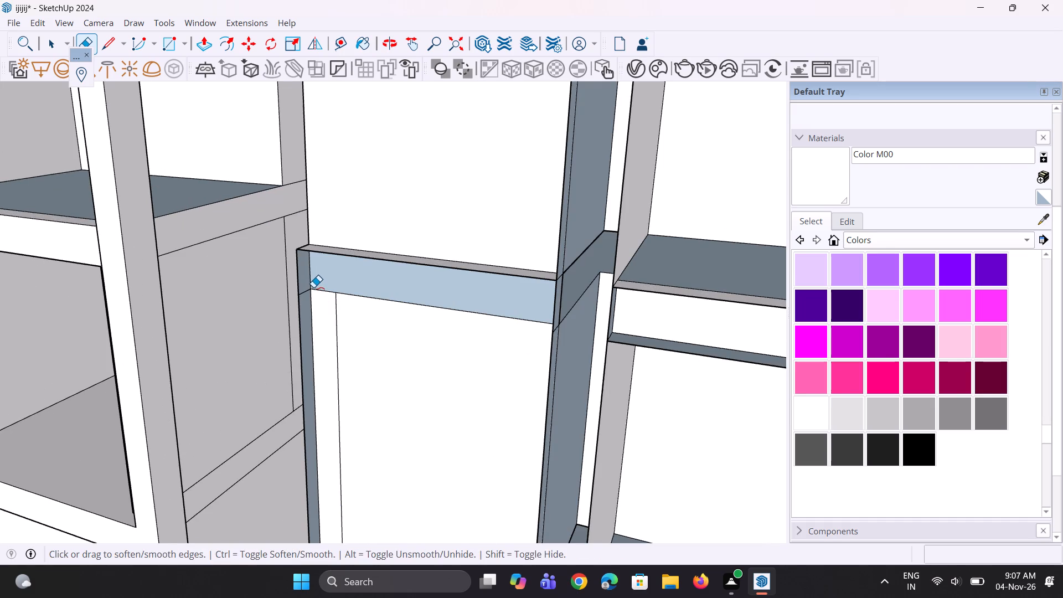
key(ctrl+z)
scroll(307, 281, up, 3)
drag(307, 282, 311, 311)
middle_drag(361, 320, 454, 309)
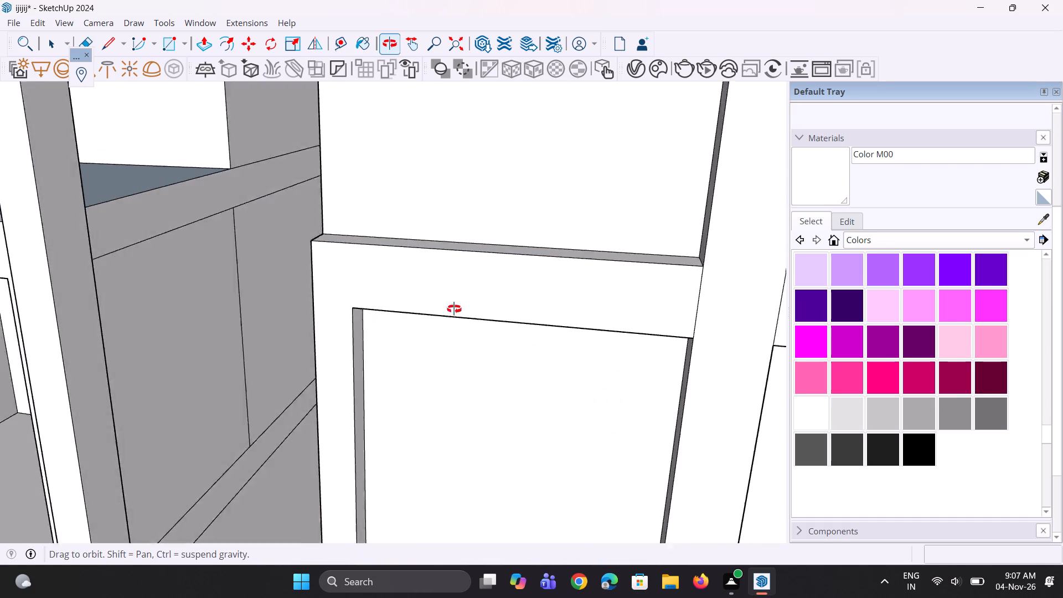
middle_drag(454, 309, 548, 292)
scroll(548, 290, down, 1)
scroll(392, 280, up, 5)
click(388, 299)
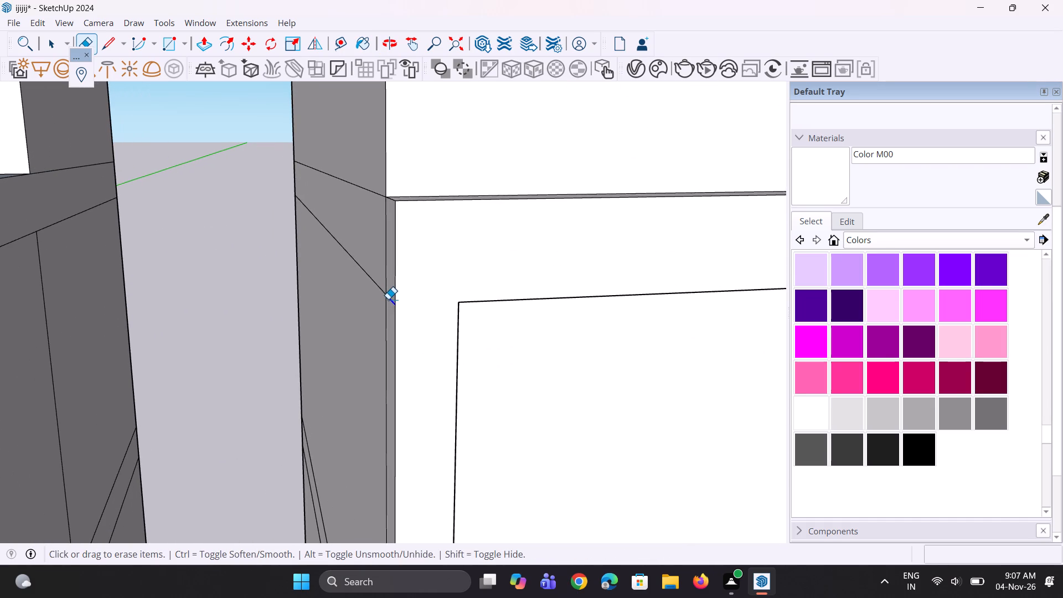
Examine the finished lower frame on the third tower against the neighbouring tower's facade.
scroll(362, 290, down, 5)
middle_drag(398, 254, 348, 280)
scroll(329, 248, up, 1)
scroll(306, 217, down, 5)
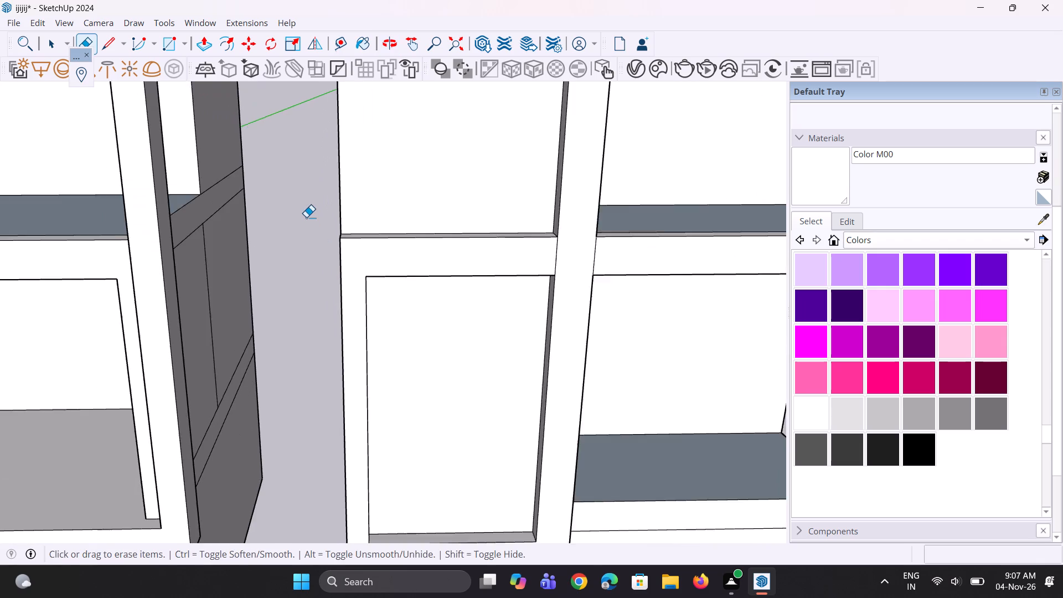
scroll(308, 217, down, 5)
scroll(356, 458, up, 5)
middle_drag(358, 416, 363, 318)
scroll(332, 496, down, 3)
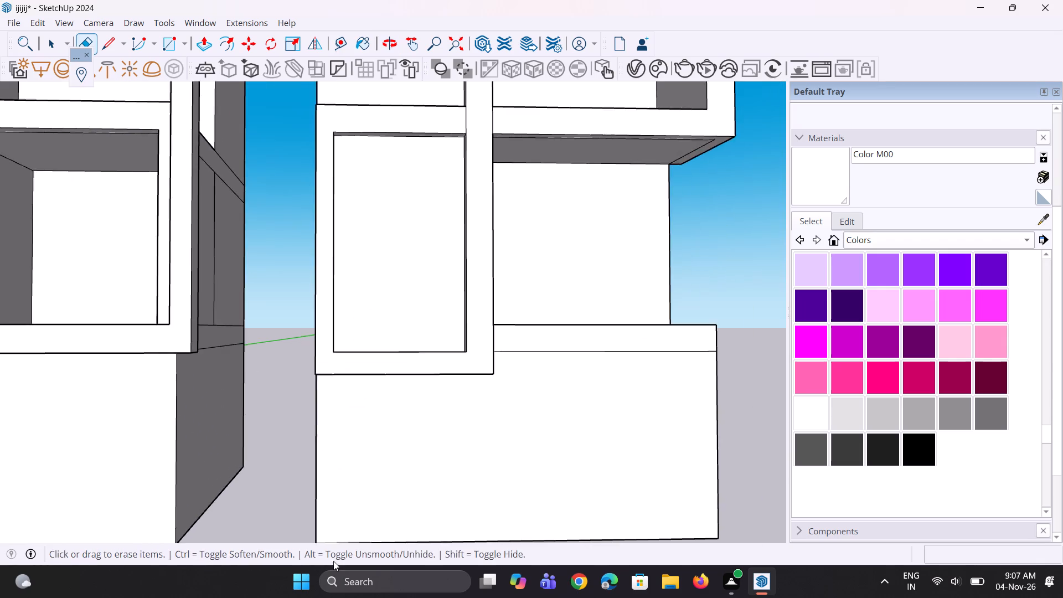
scroll(333, 561, down, 6)
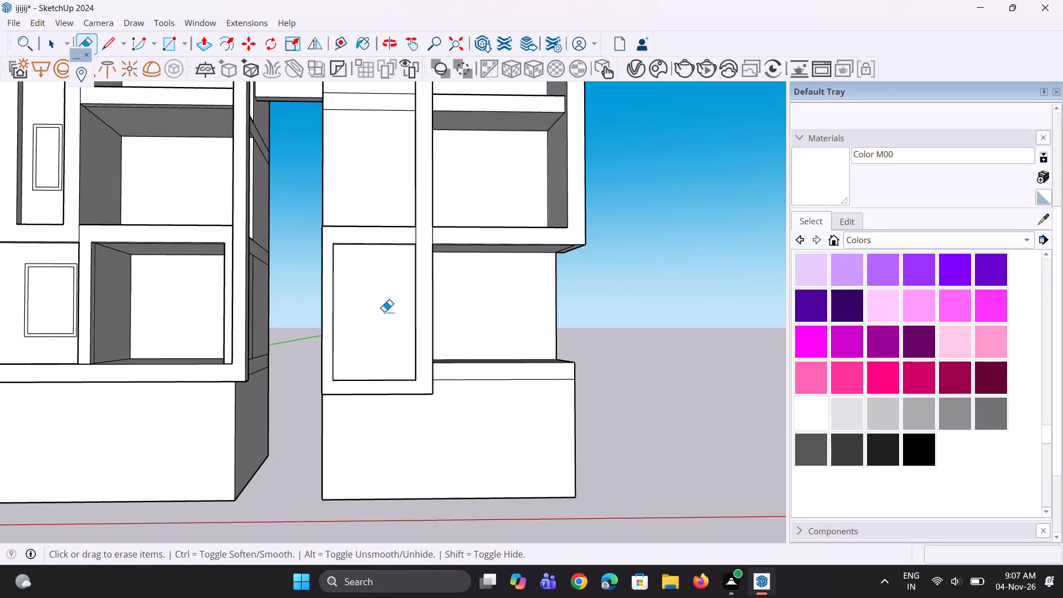
scroll(384, 316, down, 8)
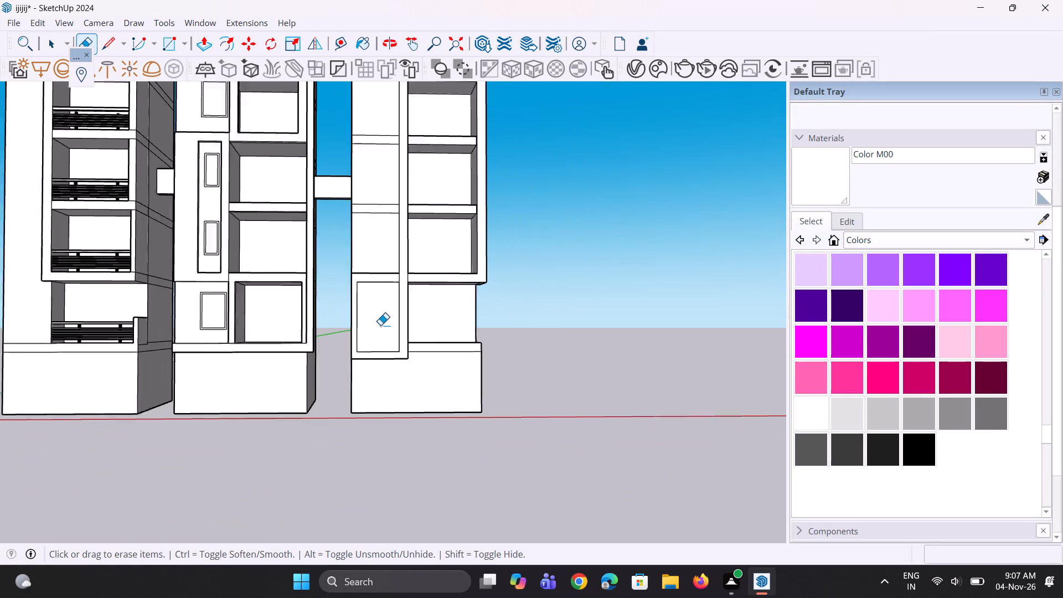
key(space)
key(space)
Draw a 1' 11 9/16" line across the vertical strip, level with the lower edge of the frame opening.
scroll(411, 350, up, 4)
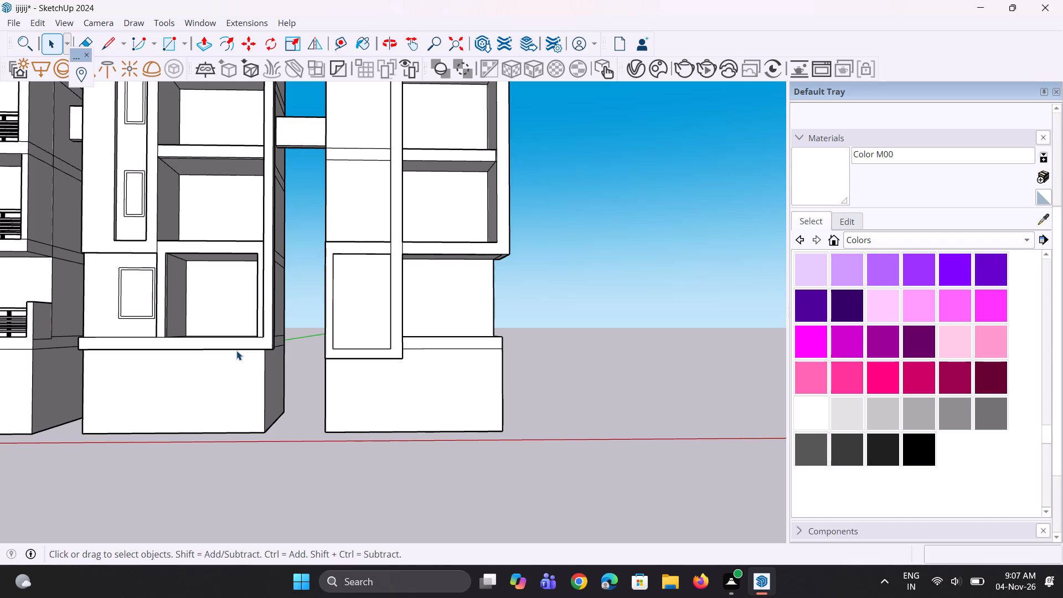
key(l)
scroll(588, 303, up, 2)
scroll(174, 551, up, 4)
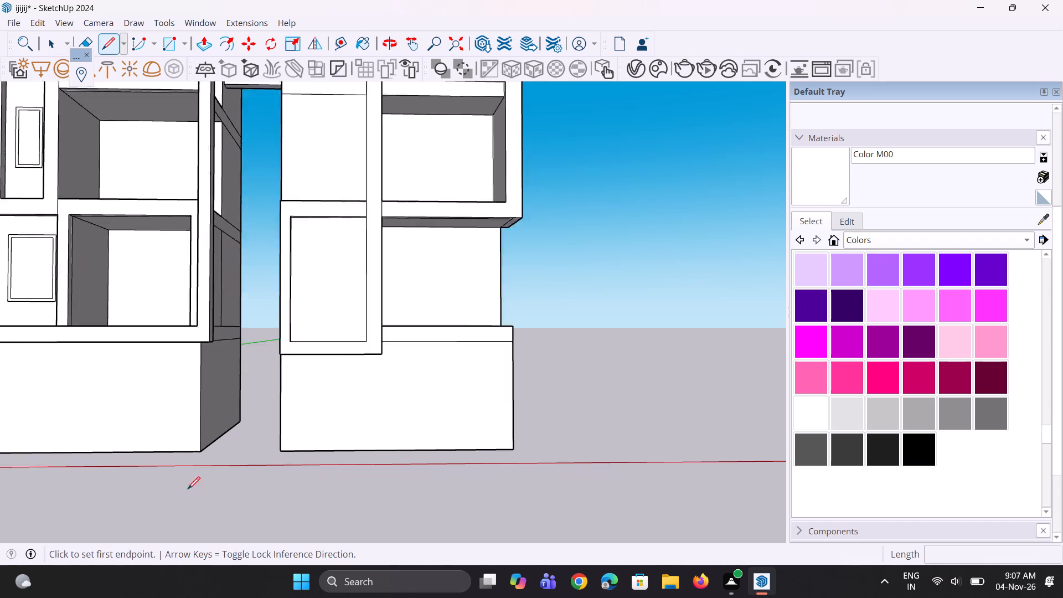
scroll(342, 339, up, 3)
scroll(426, 287, up, 4)
scroll(387, 318, down, 3)
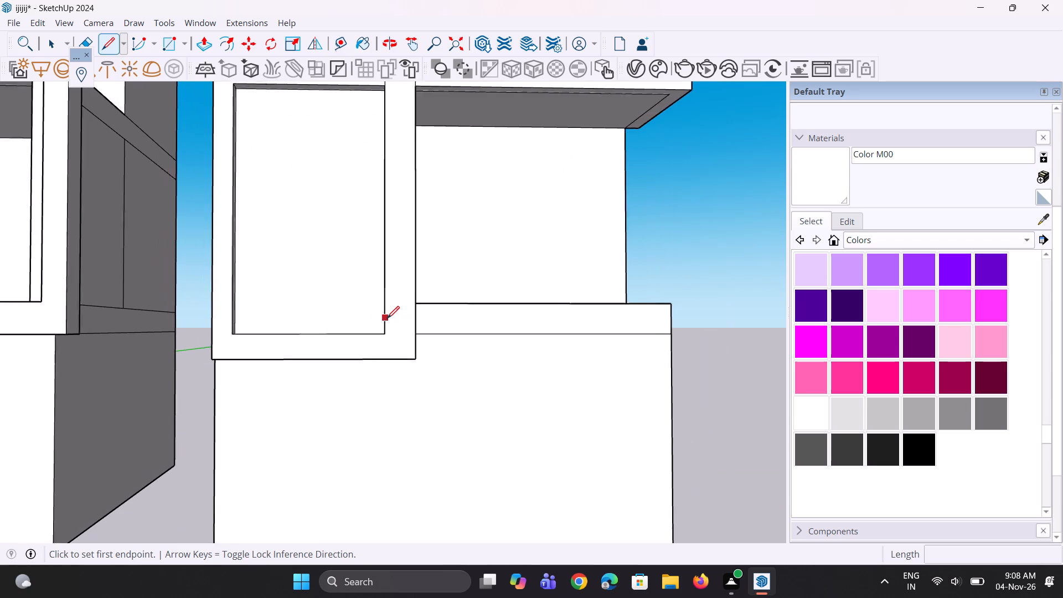
scroll(387, 331, up, 4)
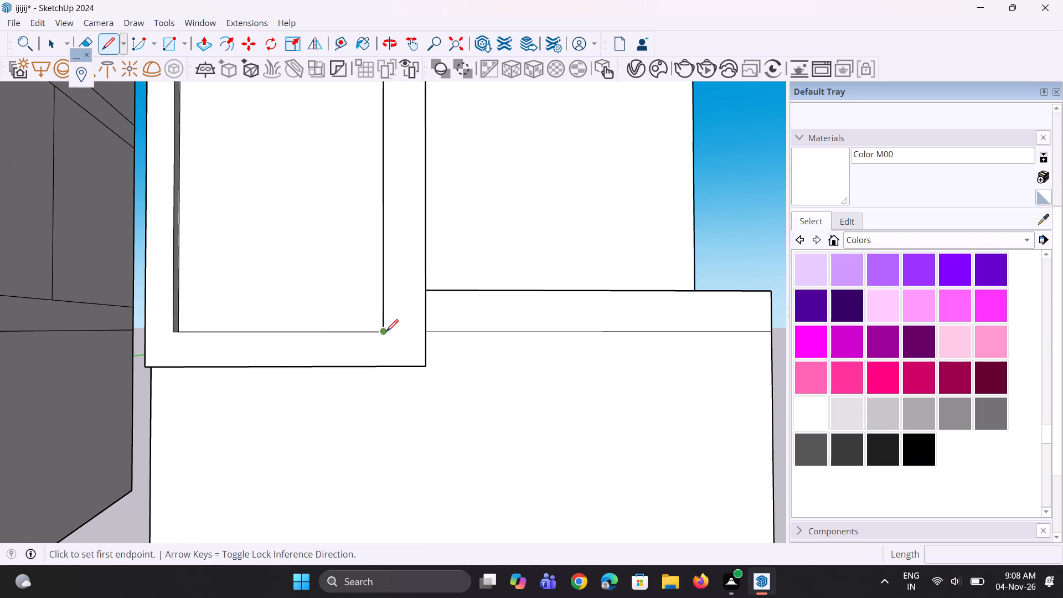
click(385, 332)
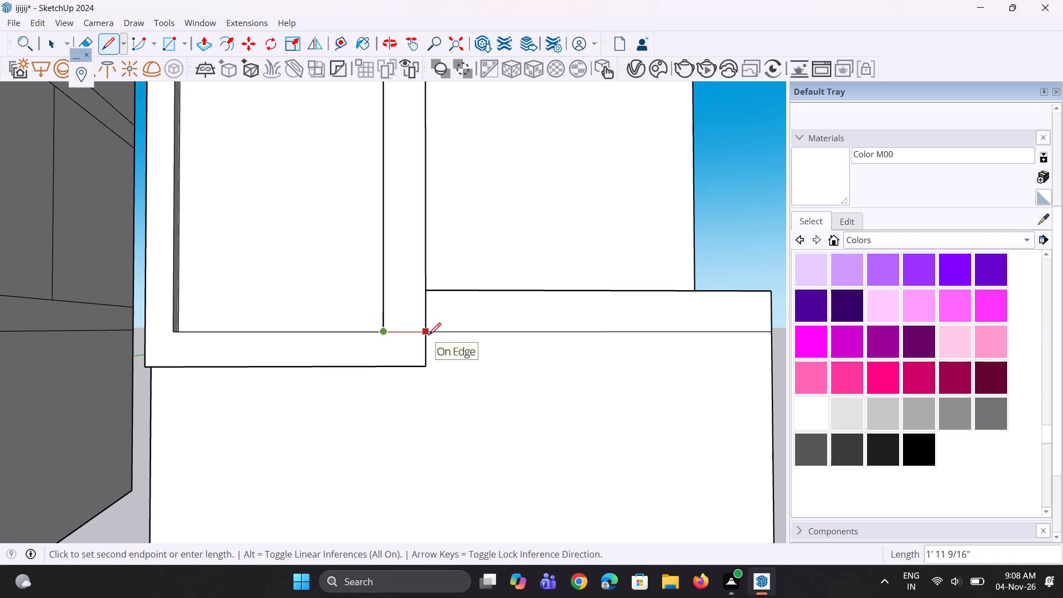
click(429, 335)
Draw a 1' 11 9/16" line across the vertical strip, level with the upper edge of the frame opening.
scroll(341, 420, down, 4)
scroll(324, 372, down, 5)
scroll(362, 199, up, 8)
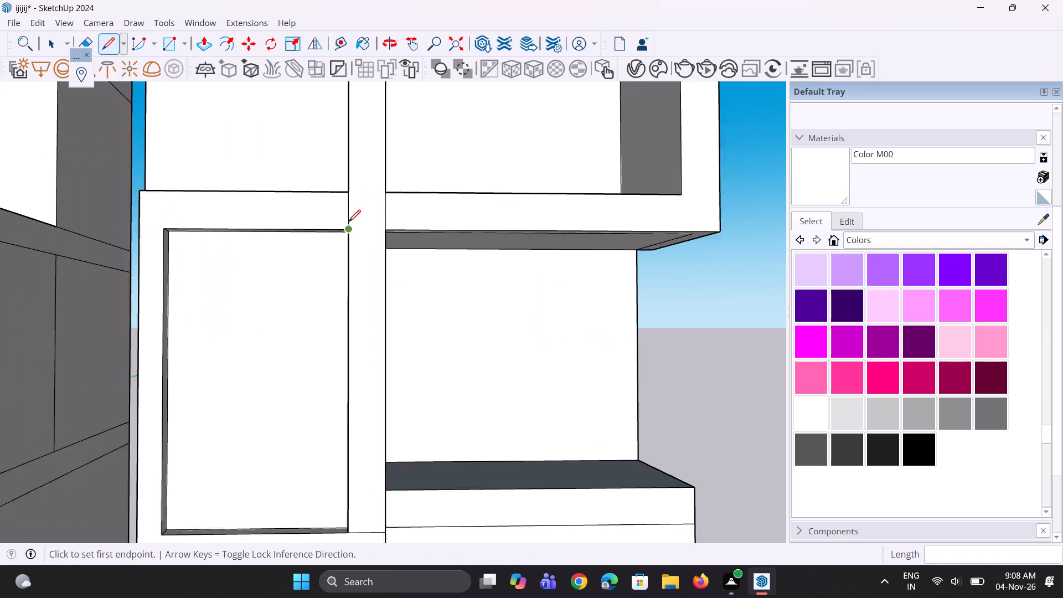
scroll(348, 227, up, 2)
click(348, 227)
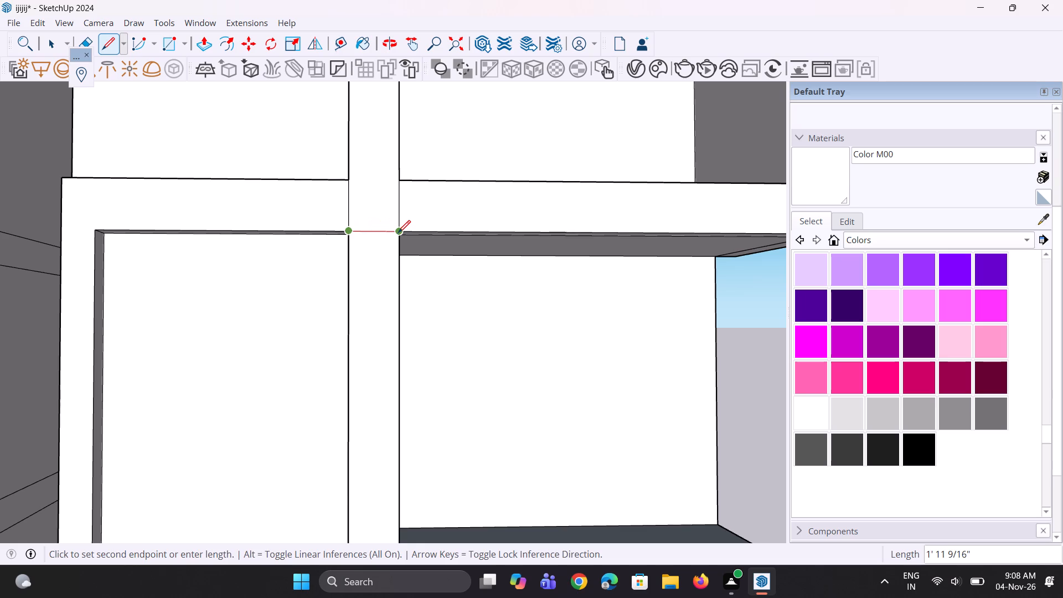
click(398, 233)
Push the strip section between the two lines back 11 13/16", flush with the frame's recessed panel.
middle_drag(350, 265, 434, 322)
key(p)
click(406, 349)
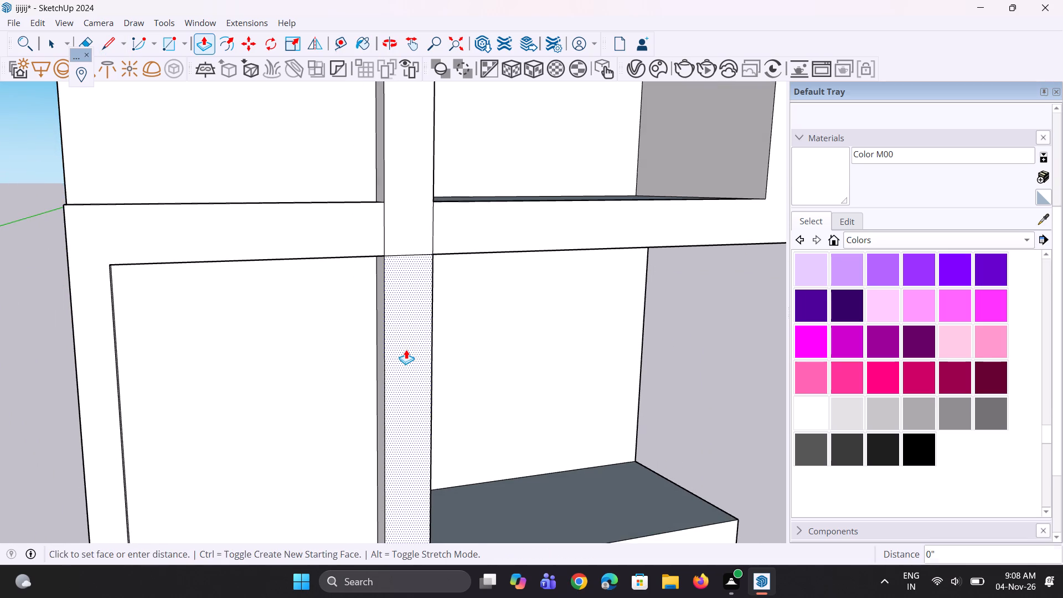
click(357, 309)
Erase the leftover vertical edge between the recessed panel and the pushed-back section, and the short edge on the bottom beam's top.
scroll(256, 277, down, 10)
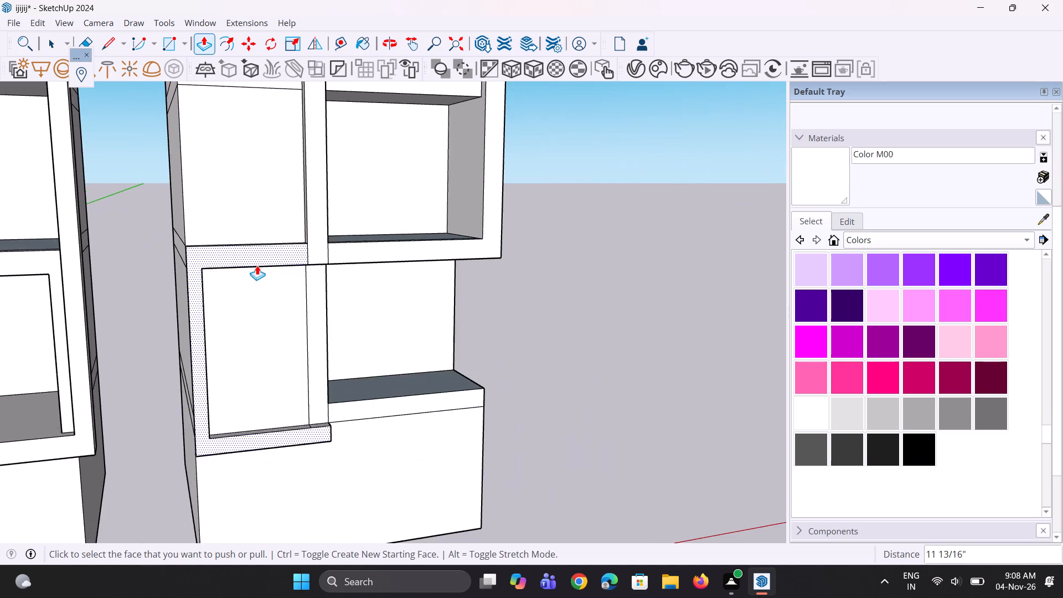
scroll(257, 265, down, 4)
scroll(286, 344, up, 7)
key(e)
drag(308, 334, 301, 334)
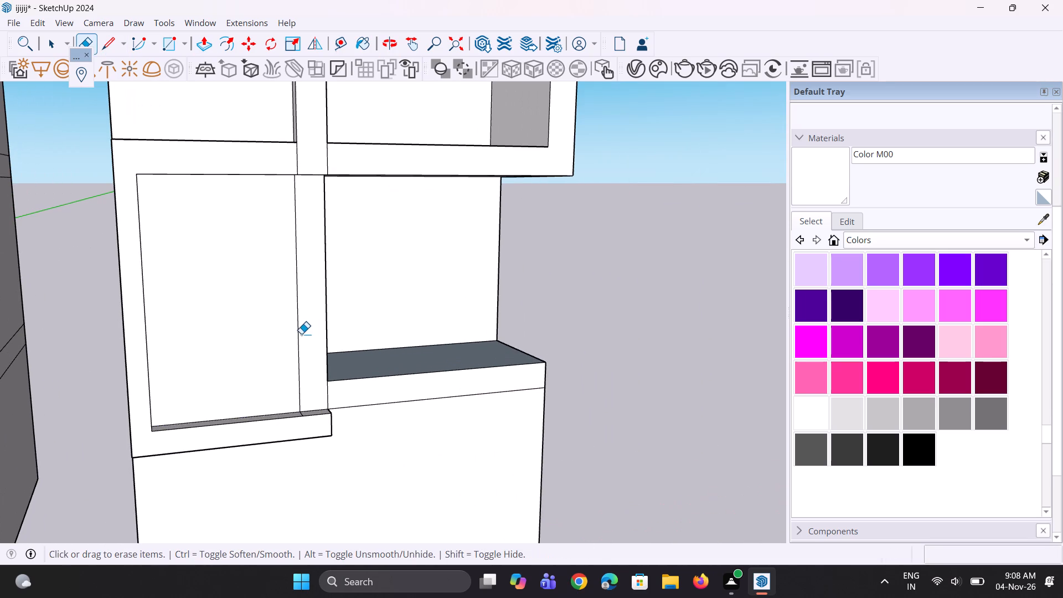
drag(301, 334, 285, 312)
scroll(316, 434, up, 7)
drag(291, 378, 280, 376)
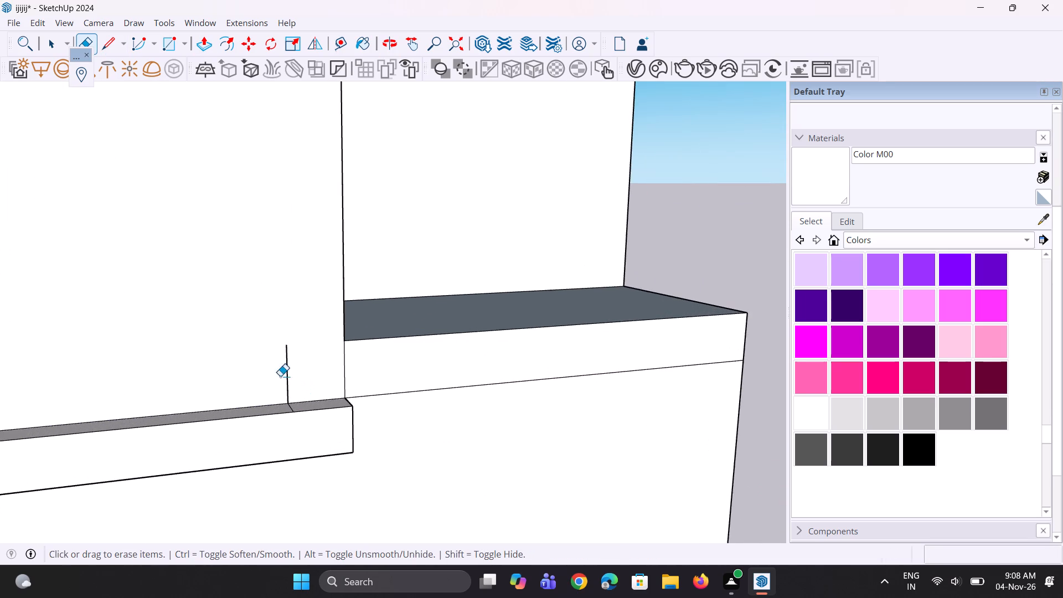
drag(280, 376, 278, 374)
scroll(284, 414, up, 4)
click(294, 409)
Pull the bottom beam's end face out 17' 7/8" along the front, up to the tower's outer corner.
middle_drag(316, 378, 211, 361)
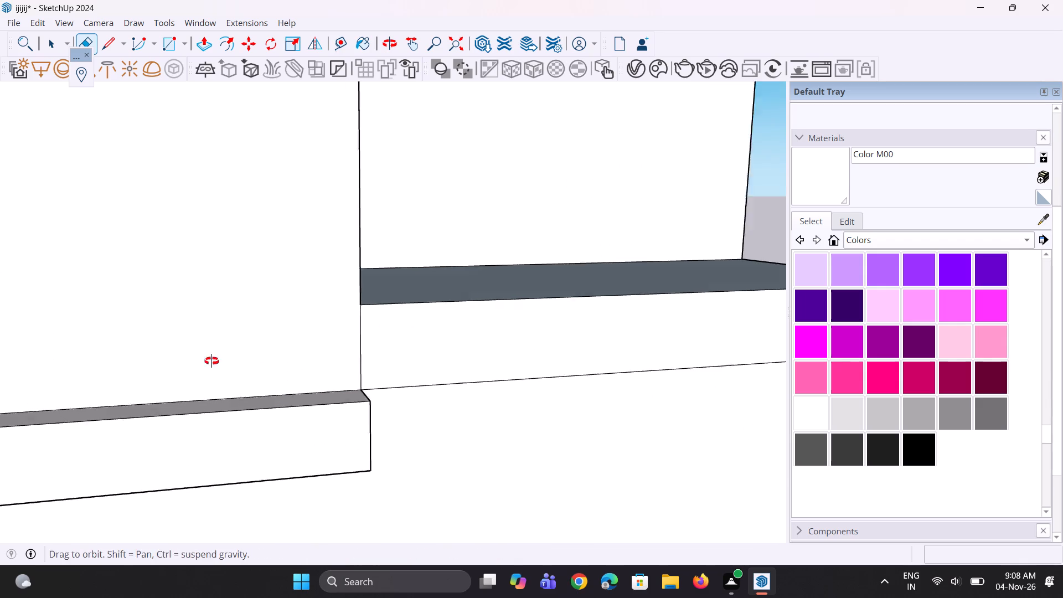
middle_drag(211, 361, 65, 292)
scroll(61, 275, down, 4)
scroll(202, 382, down, 5)
key(p)
scroll(204, 390, up, 3)
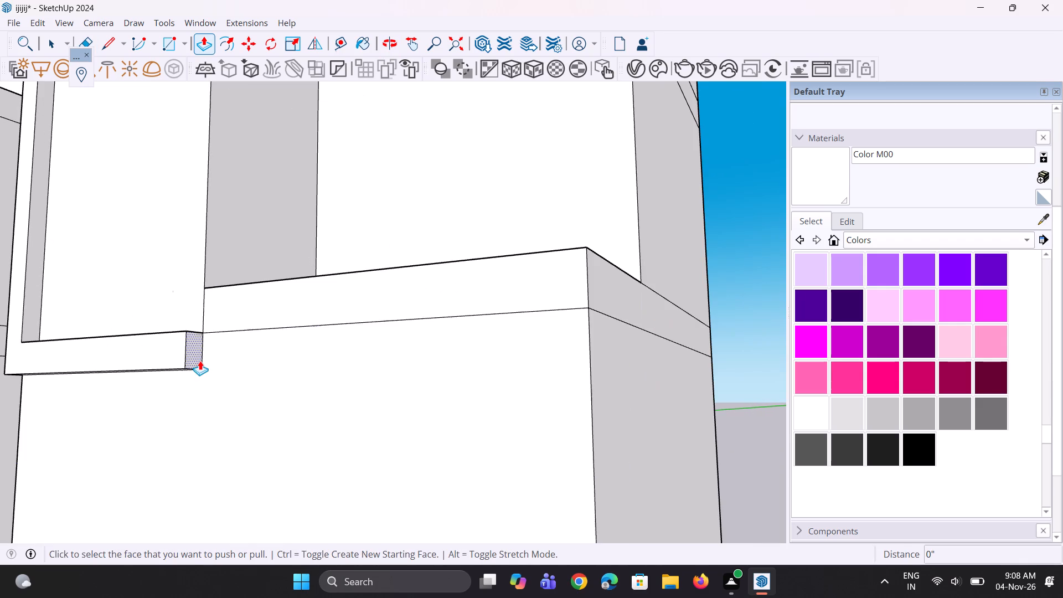
click(200, 360)
scroll(348, 375, down, 8)
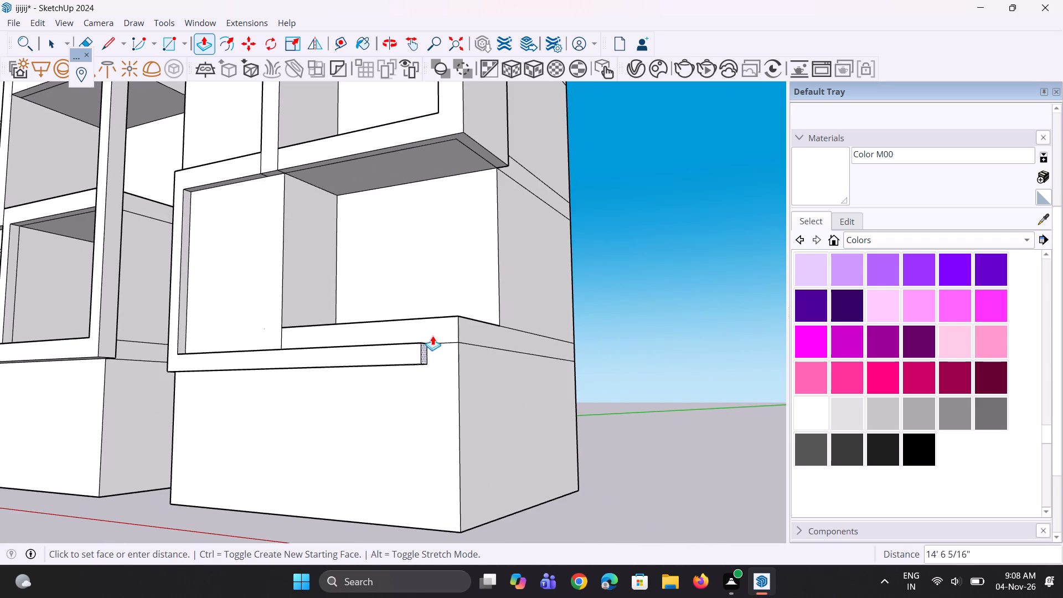
click(459, 312)
Examine the extended bottom beam's end and the open lowest balcony at the third tower's outer corner.
middle_drag(389, 282, 386, 383)
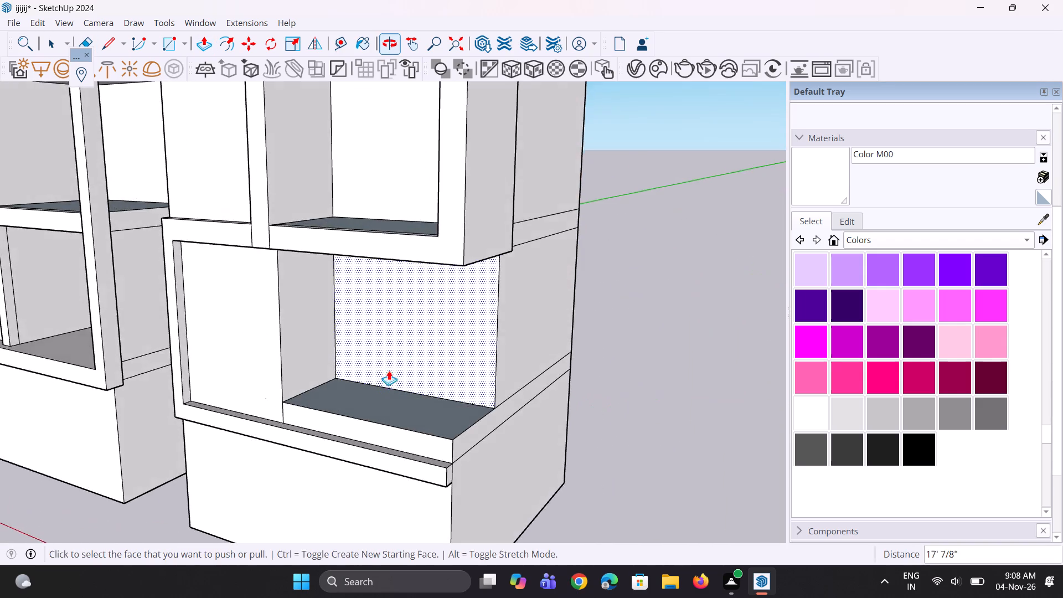
scroll(374, 342, down, 5)
middle_drag(442, 404, 360, 420)
scroll(345, 419, up, 6)
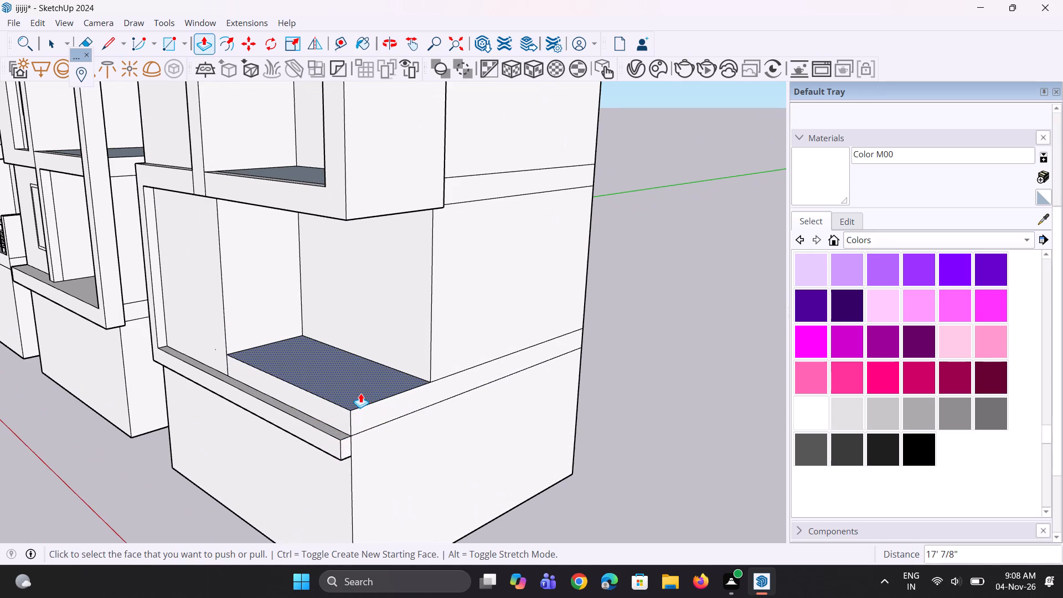
key(space)
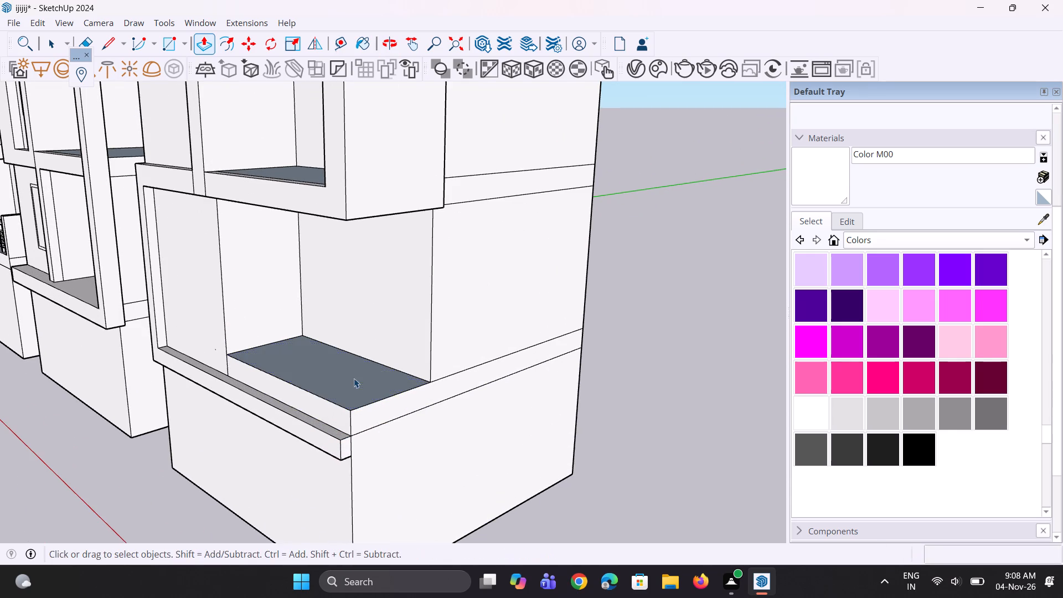
middle_drag(349, 389, 349, 434)
scroll(357, 461, up, 2)
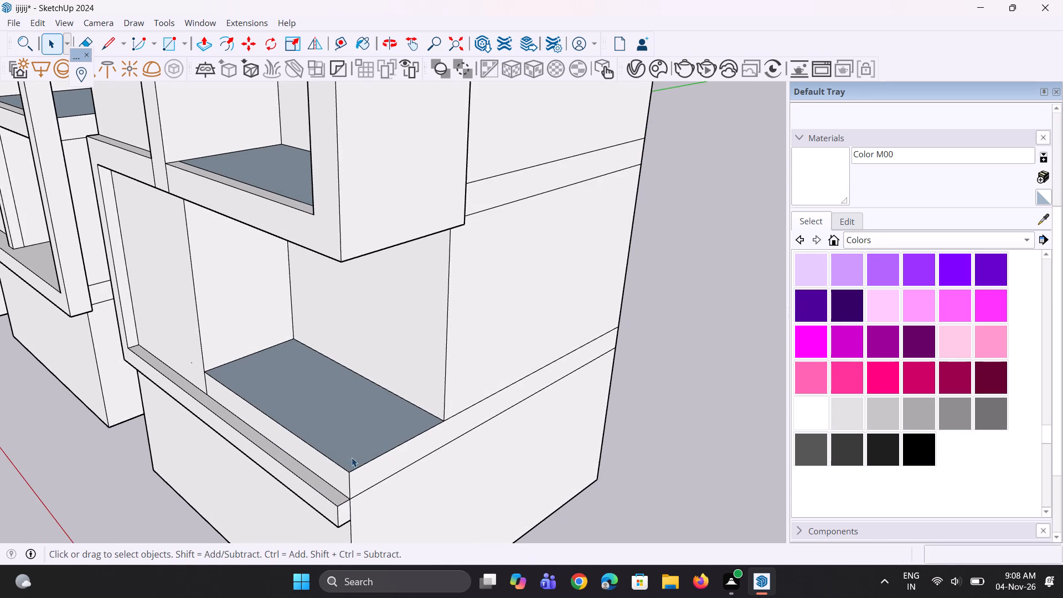
scroll(345, 435, down, 1)
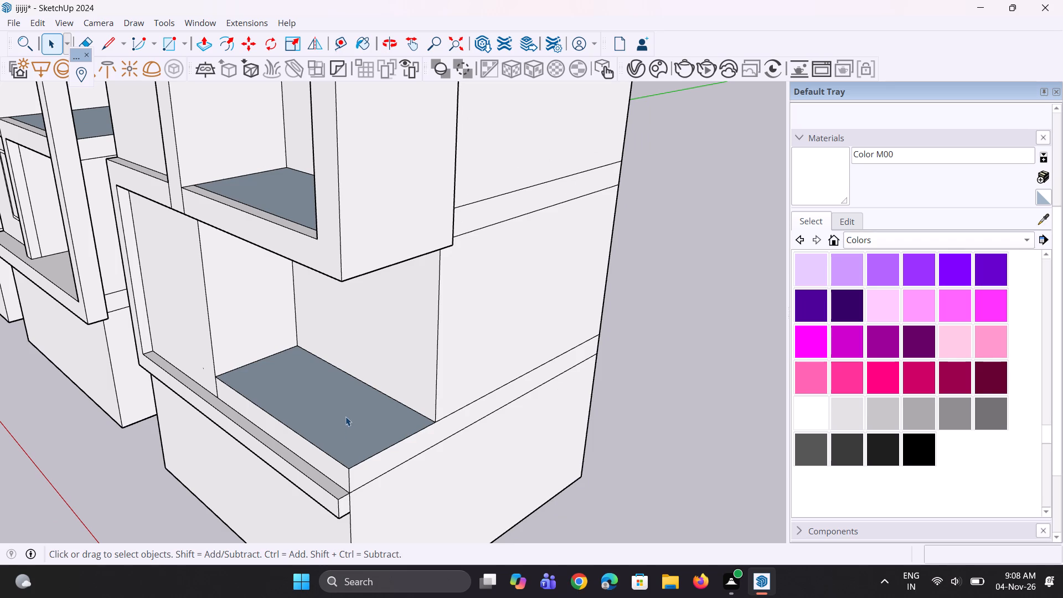
scroll(336, 403, down, 4)
middle_drag(318, 401, 317, 392)
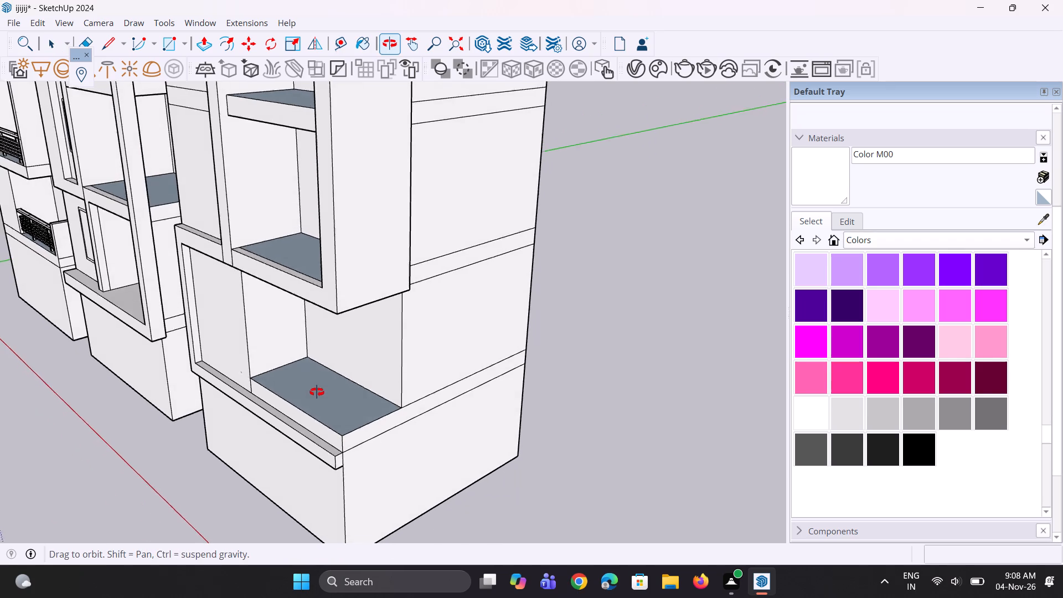
middle_drag(317, 392, 319, 381)
scroll(319, 375, down, 3)
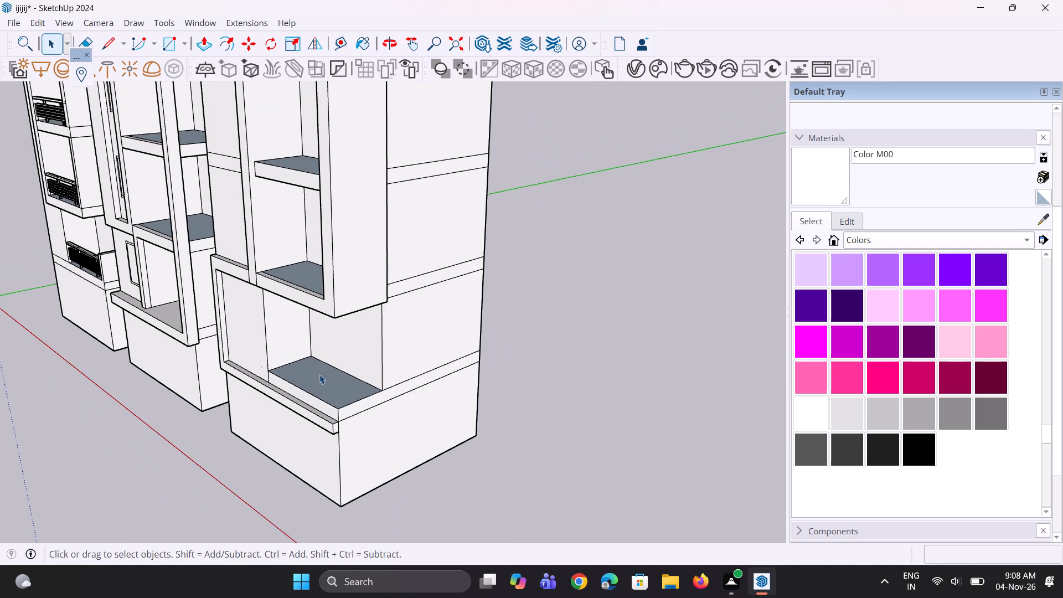
scroll(342, 380, up, 7)
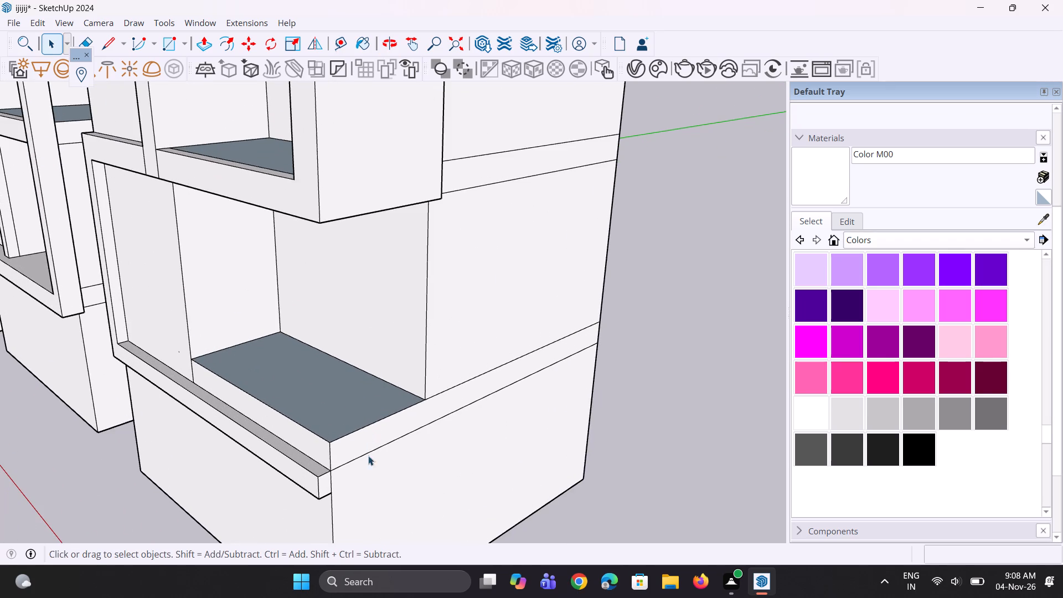
Copy the lowest balcony floor's outer side edge about 10 11/16" inward along the floor on the third tower.
scroll(348, 463, up, 3)
scroll(320, 464, down, 2)
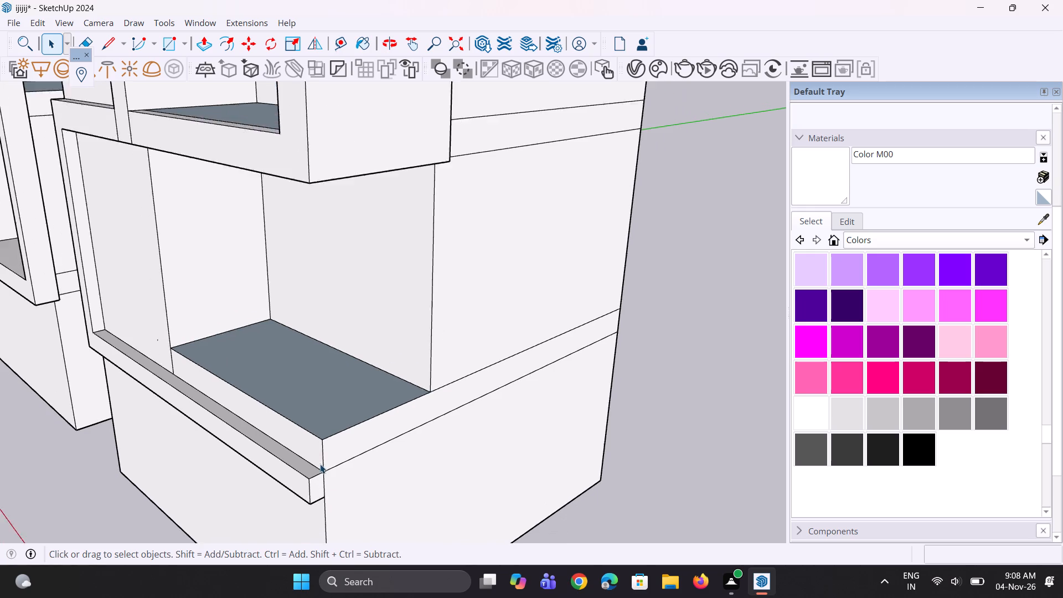
scroll(320, 464, down, 1)
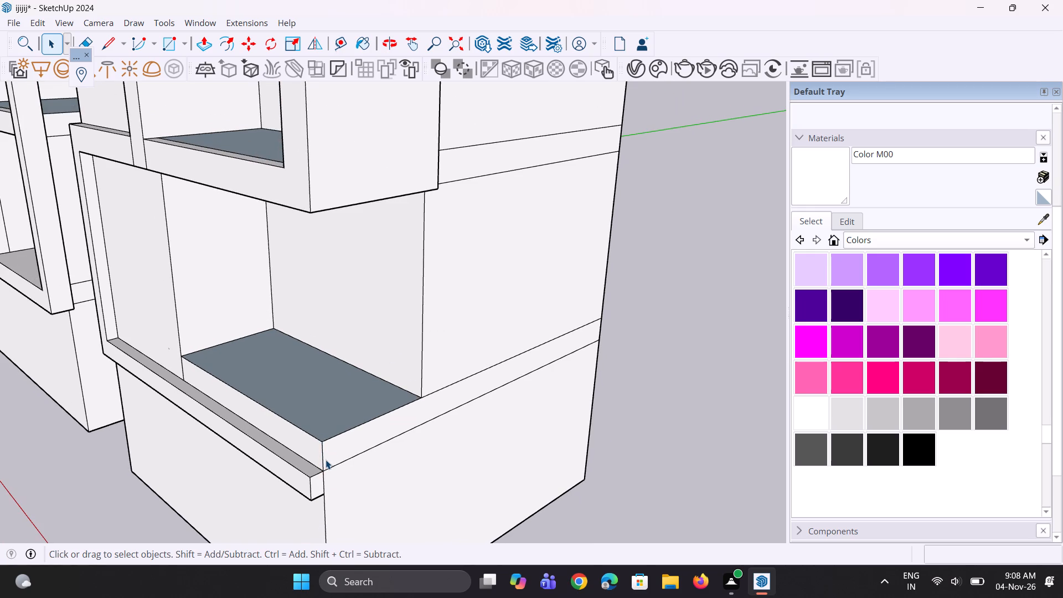
click(339, 432)
middle_drag(337, 431, 336, 447)
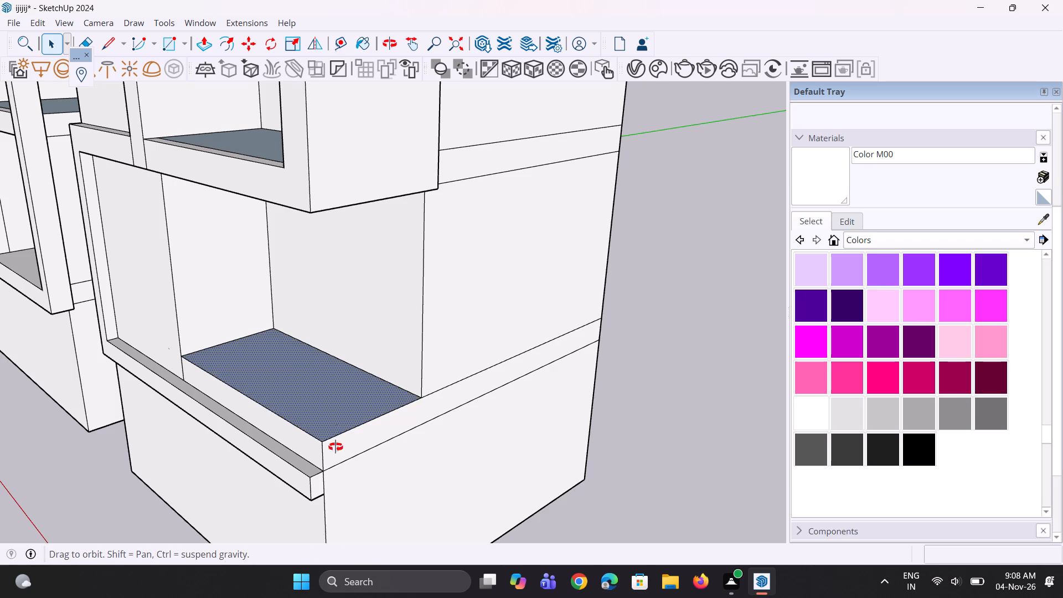
middle_drag(336, 447, 336, 463)
click(337, 463)
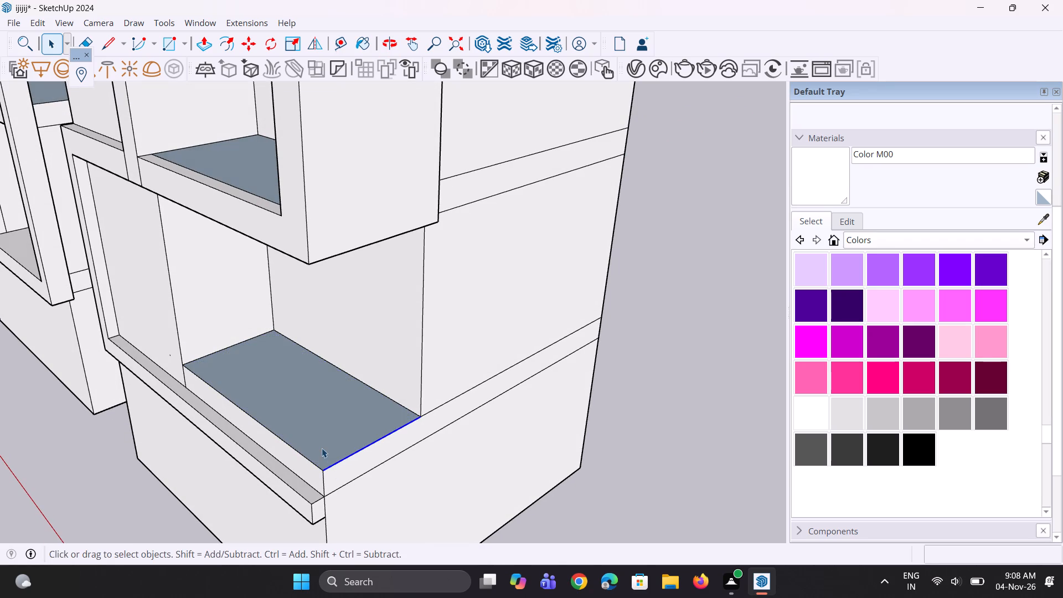
key(m)
ctrl+scroll(320, 446, up, 1)
scroll(318, 482, up, 2)
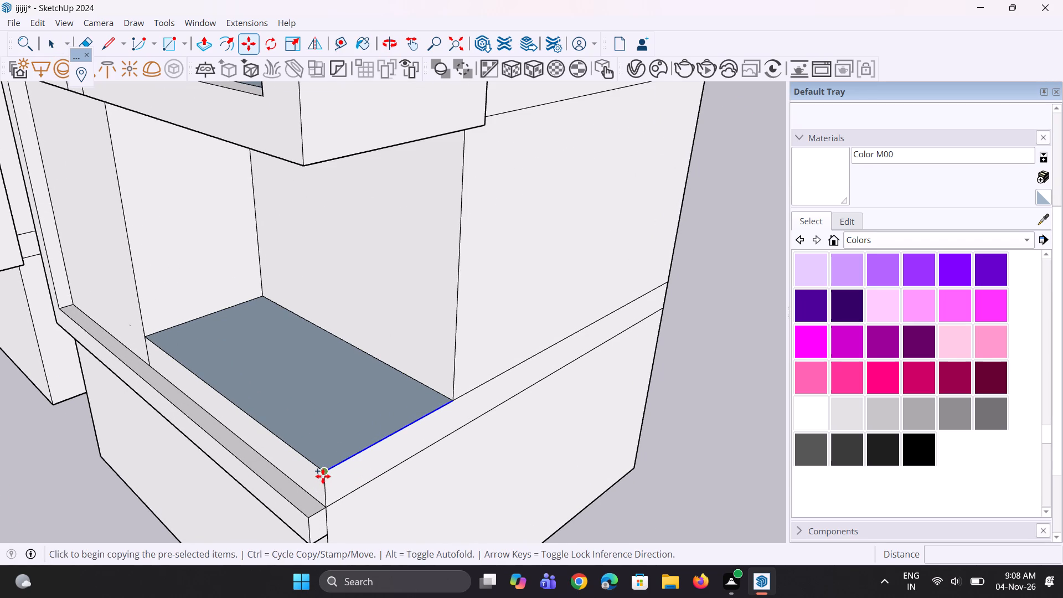
click(323, 476)
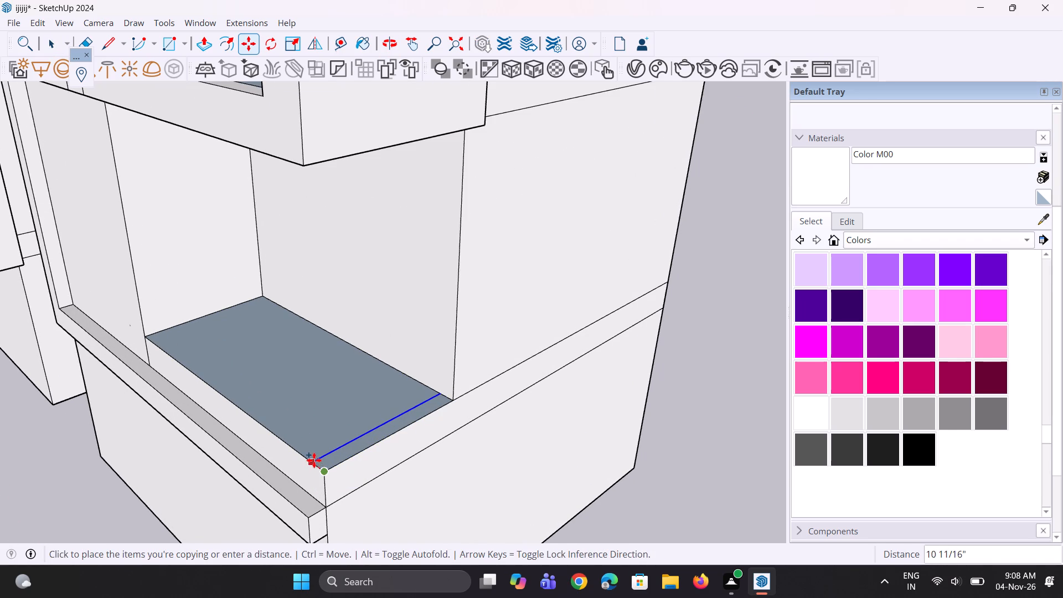
click(314, 460)
Pull the narrow floor strip along the outer side up about 4' 5 3/8" to form a side parapet.
key(p)
scroll(333, 451, up, 1)
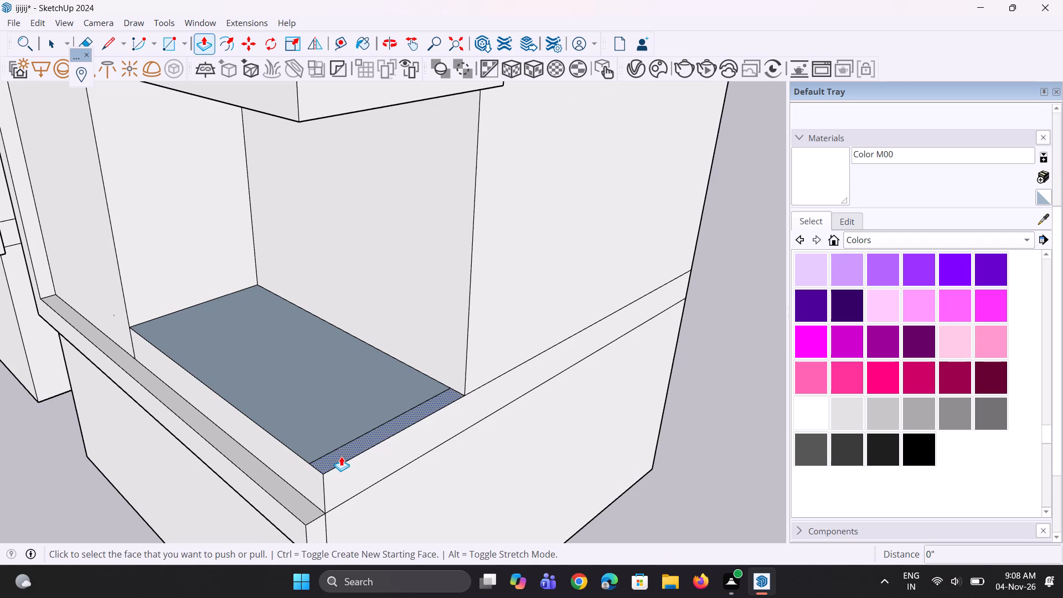
click(341, 456)
scroll(344, 381, down, 4)
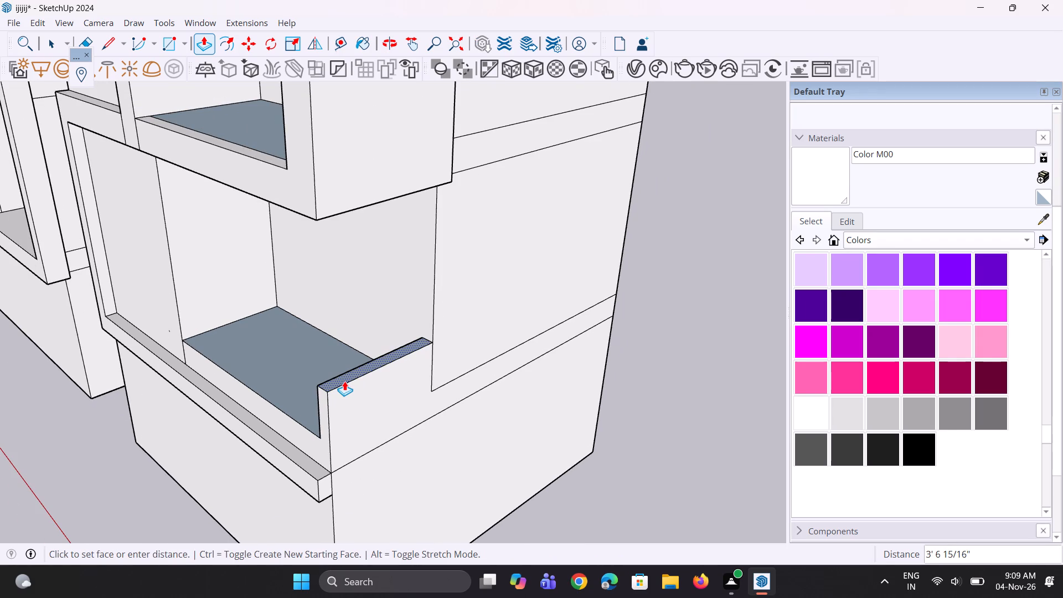
scroll(344, 381, up, 2)
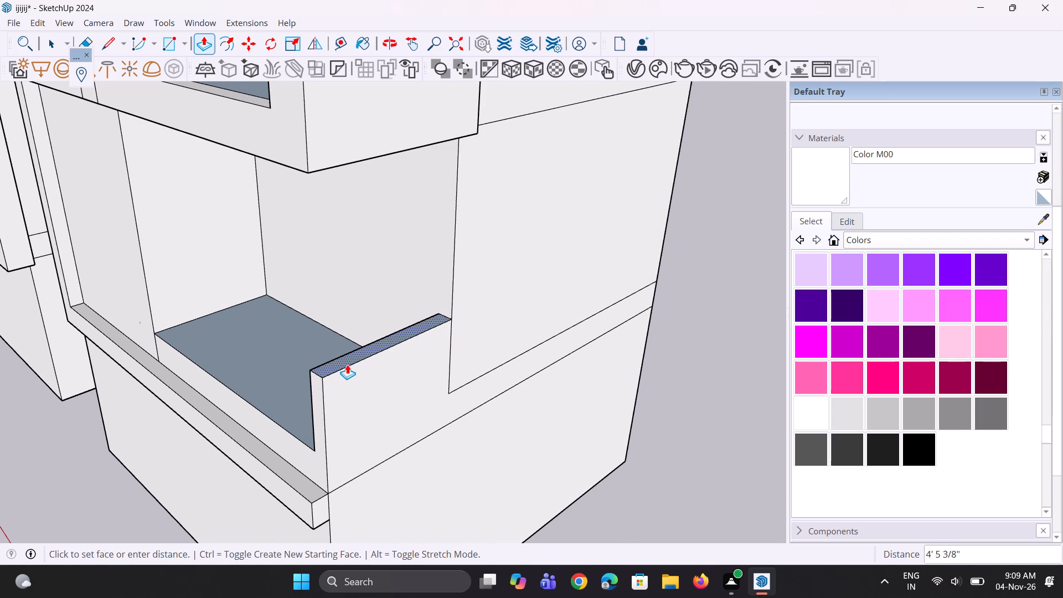
click(348, 360)
Draw a 2' vertical line from the parapet's inner bottom corner down to the bottom beam's top, separating the parapet's end face.
middle_drag(307, 477, 334, 451)
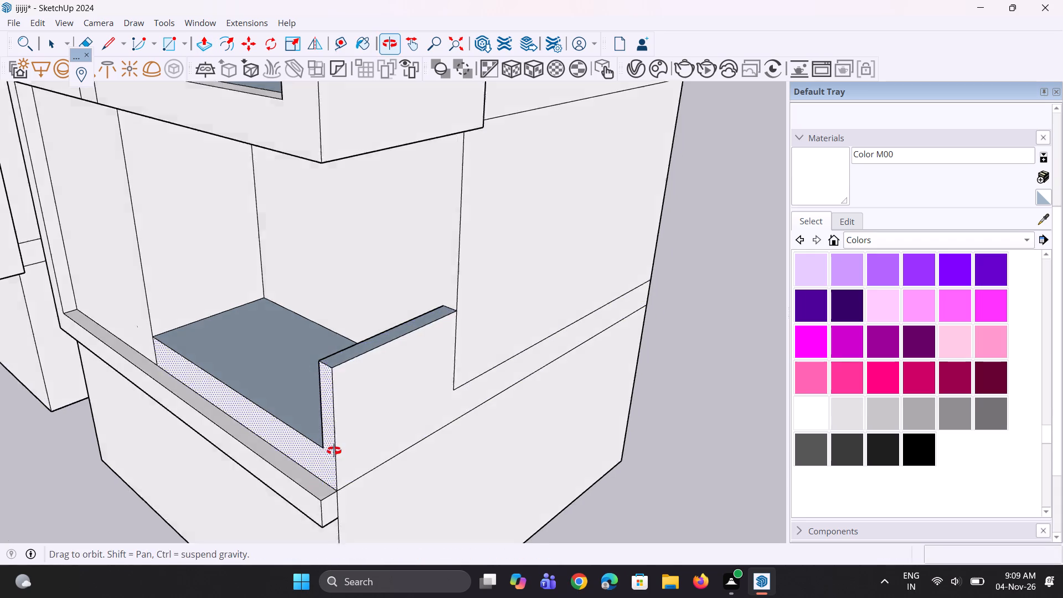
middle_drag(334, 451, 344, 435)
key(l)
scroll(348, 426, up, 2)
click(348, 426)
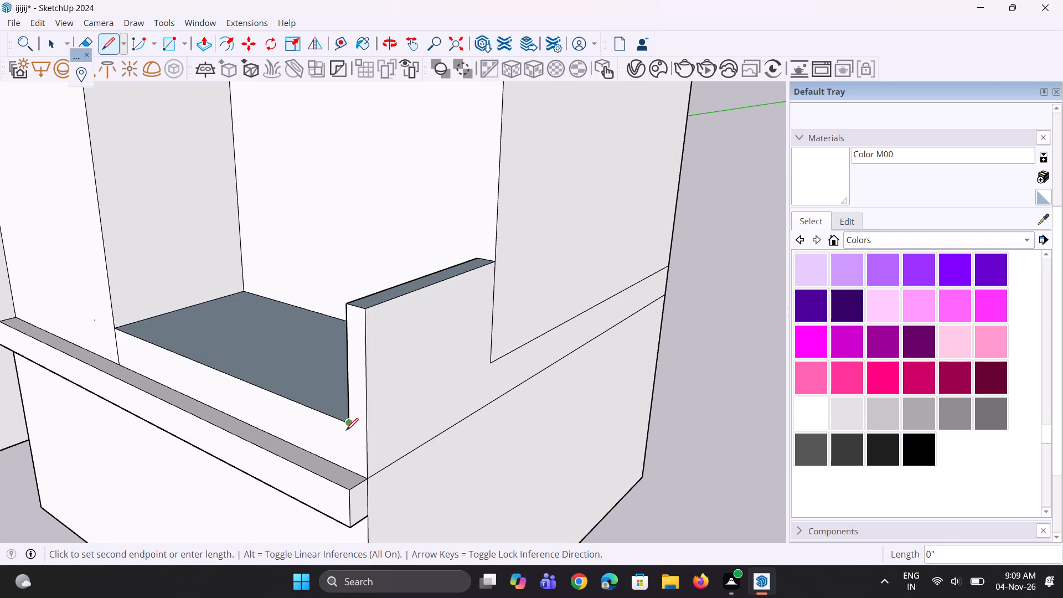
click(343, 469)
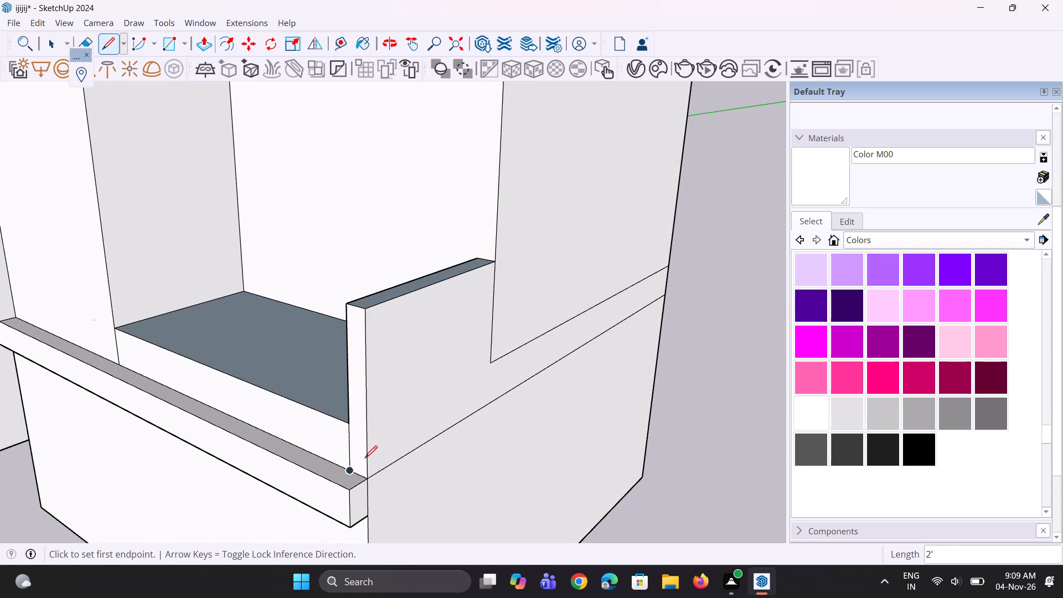
Pull the parapet's front end face out 11 13/16", flush with the bottom beam's front.
key(p)
click(364, 452)
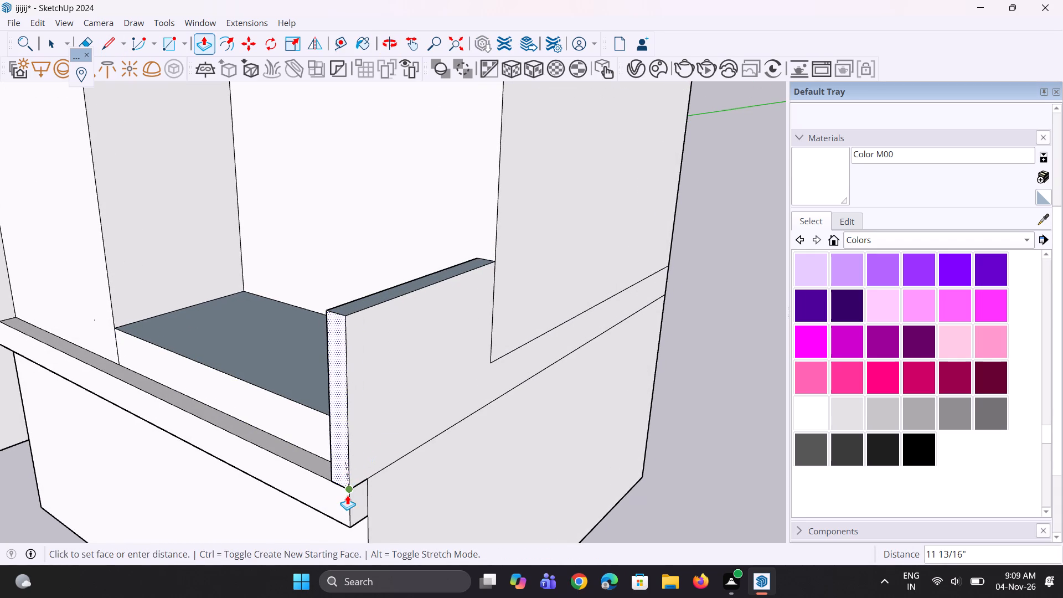
click(347, 497)
Erase the leftover short edges between the parapet's end and the bottom beam, on the front and outer side faces.
middle_drag(359, 480, 542, 460)
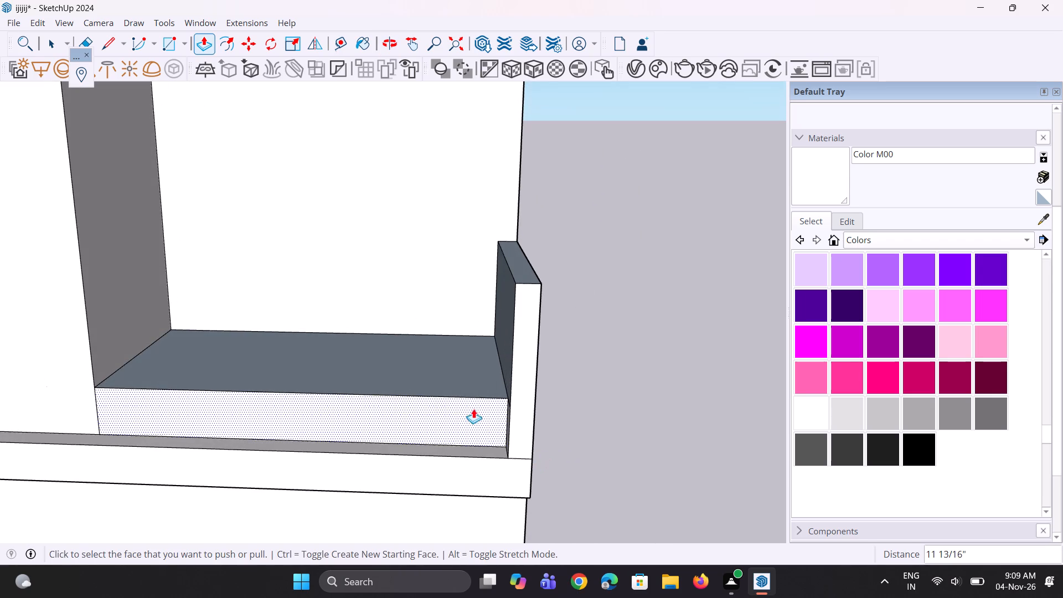
scroll(435, 400, down, 2)
scroll(471, 445, up, 3)
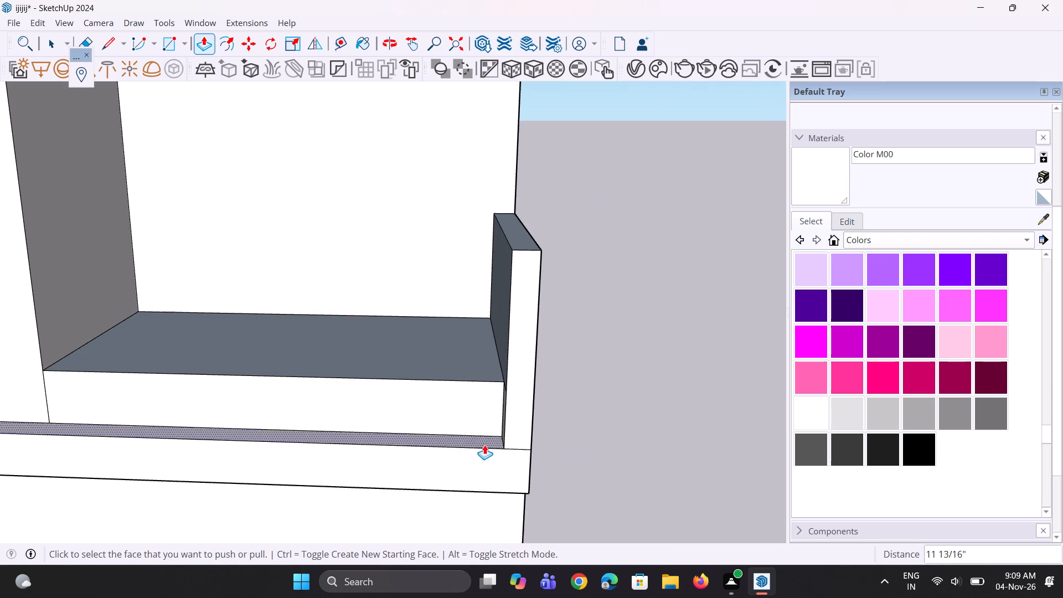
scroll(493, 463, up, 2)
key(e)
drag(526, 448, 523, 465)
middle_drag(503, 450, 490, 453)
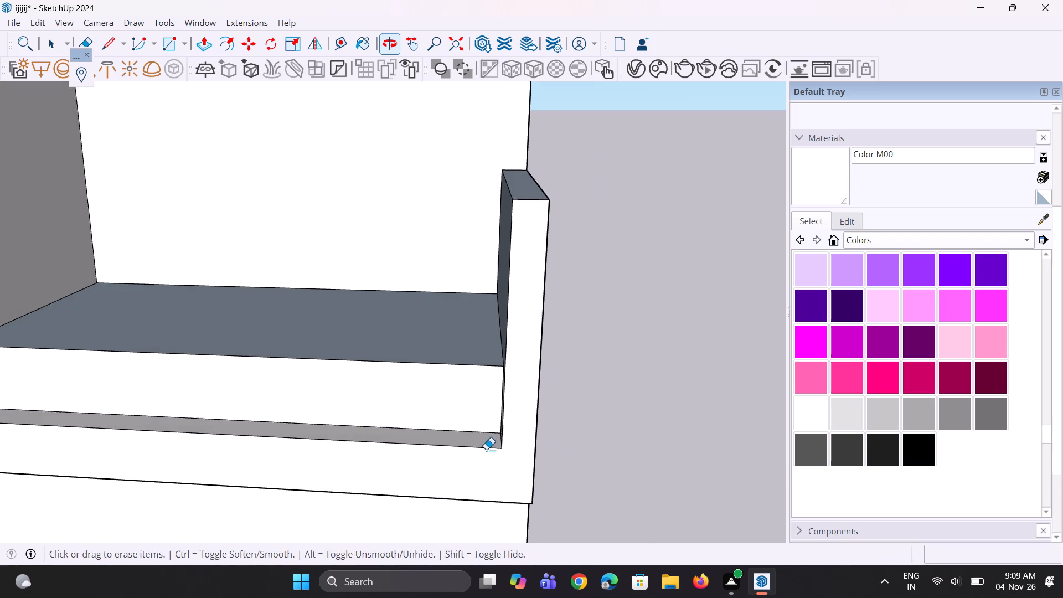
scroll(467, 432, down, 10)
middle_drag(473, 429, 370, 438)
scroll(317, 410, down, 5)
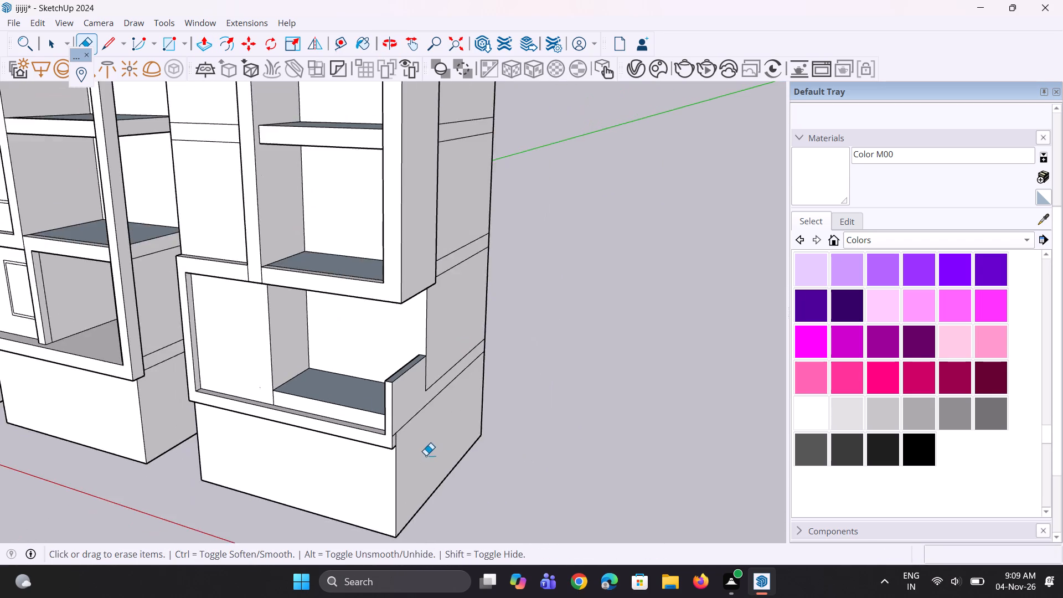
scroll(426, 456, up, 4)
scroll(379, 427, up, 10)
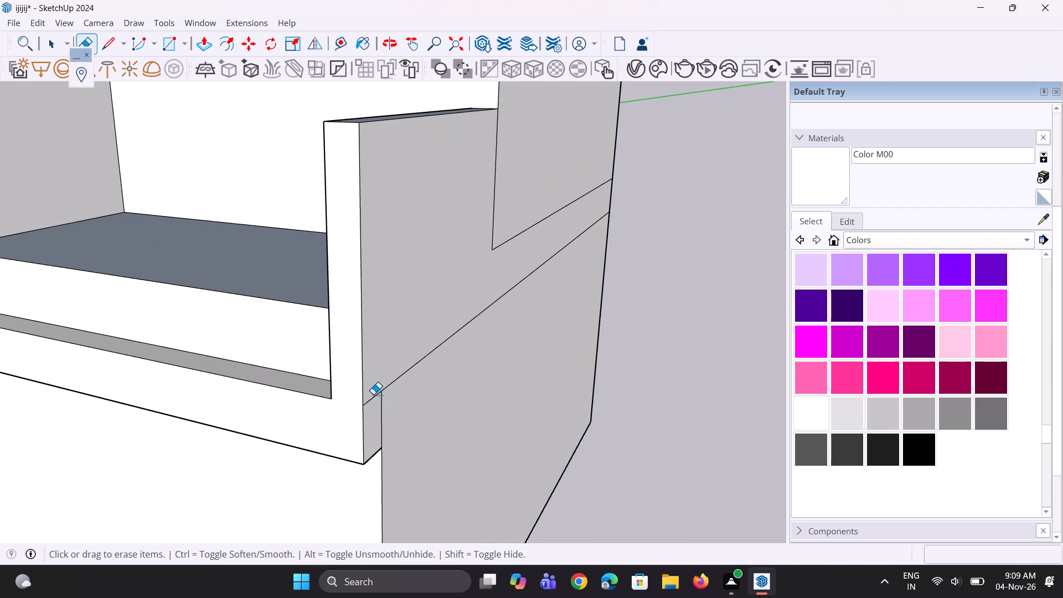
drag(373, 394, 372, 405)
Examine the new side parapet and the lowest balcony from the third tower's front.
scroll(372, 405, down, 9)
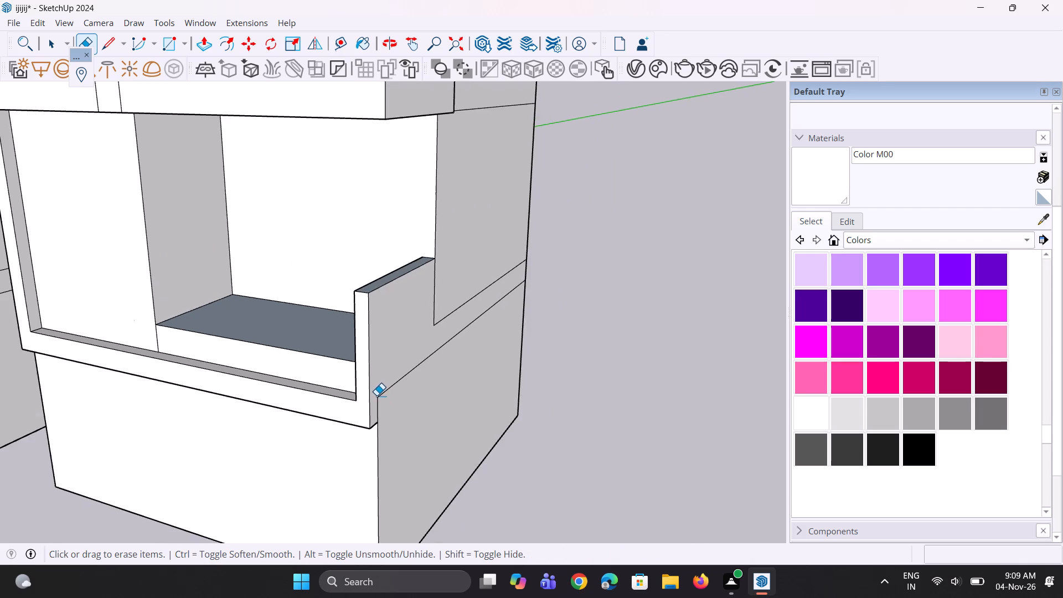
scroll(376, 395, down, 6)
middle_drag(358, 393, 505, 385)
scroll(415, 365, up, 2)
scroll(411, 365, down, 4)
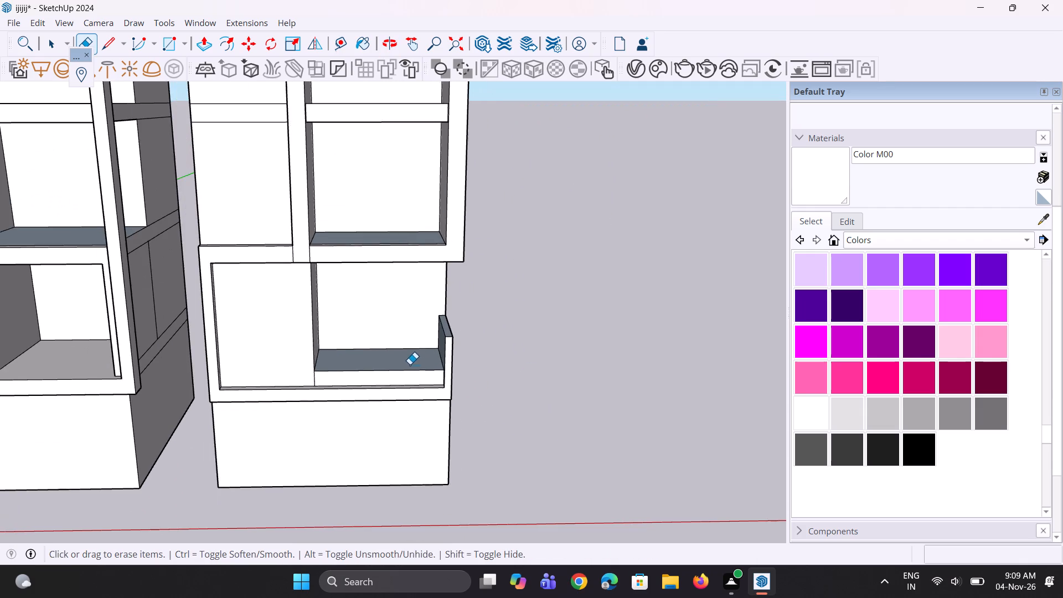
middle_drag(426, 362, 434, 358)
scroll(434, 358, up, 5)
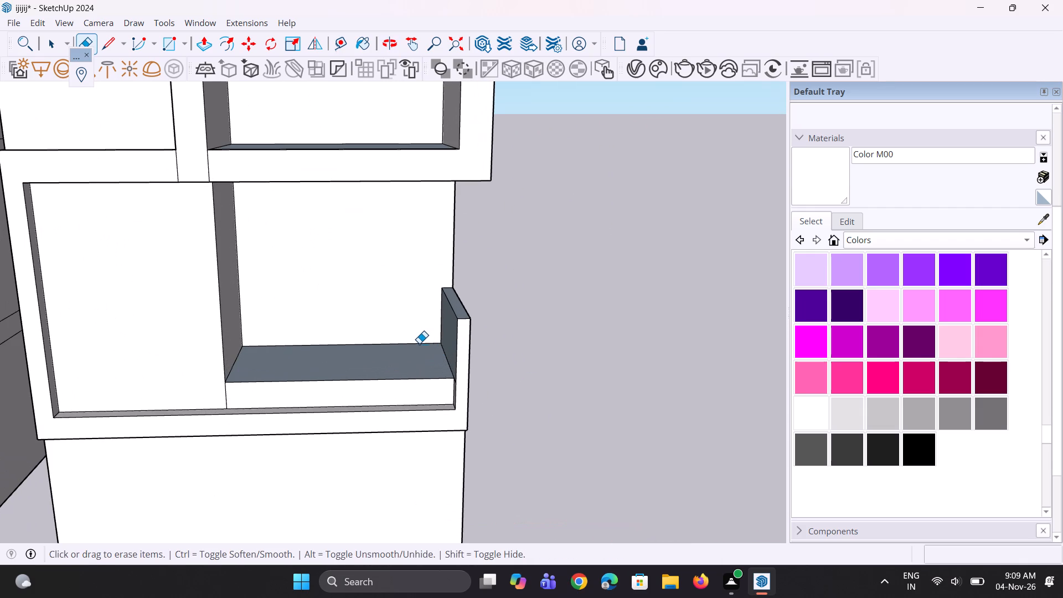
Save the model.
text(n)
key(space)
key(space)
scroll(357, 321, down, 4)
key(space)
scroll(354, 318, down, 4)
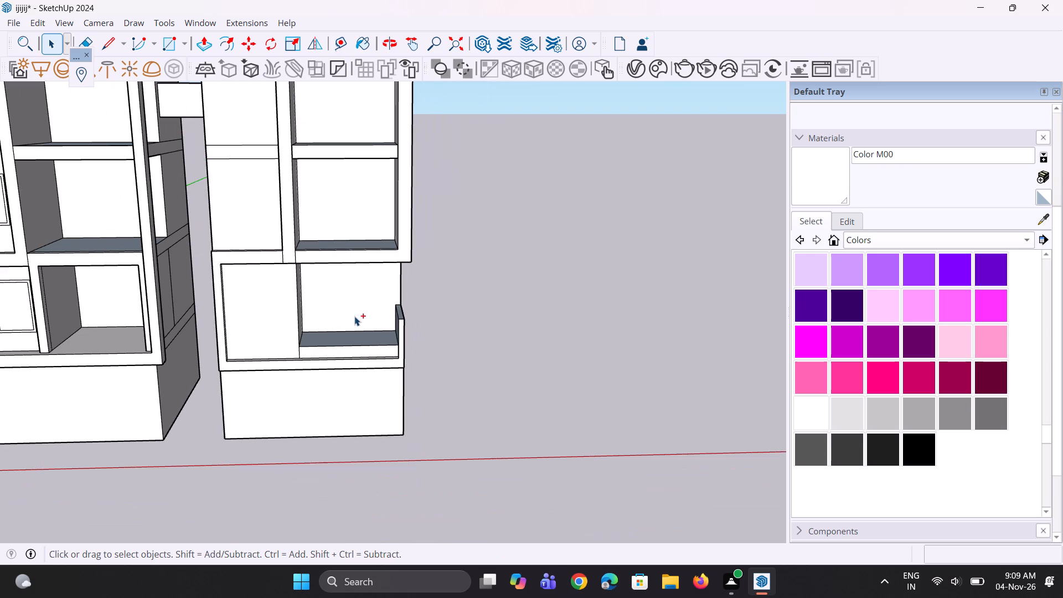
key(ctrl+s)
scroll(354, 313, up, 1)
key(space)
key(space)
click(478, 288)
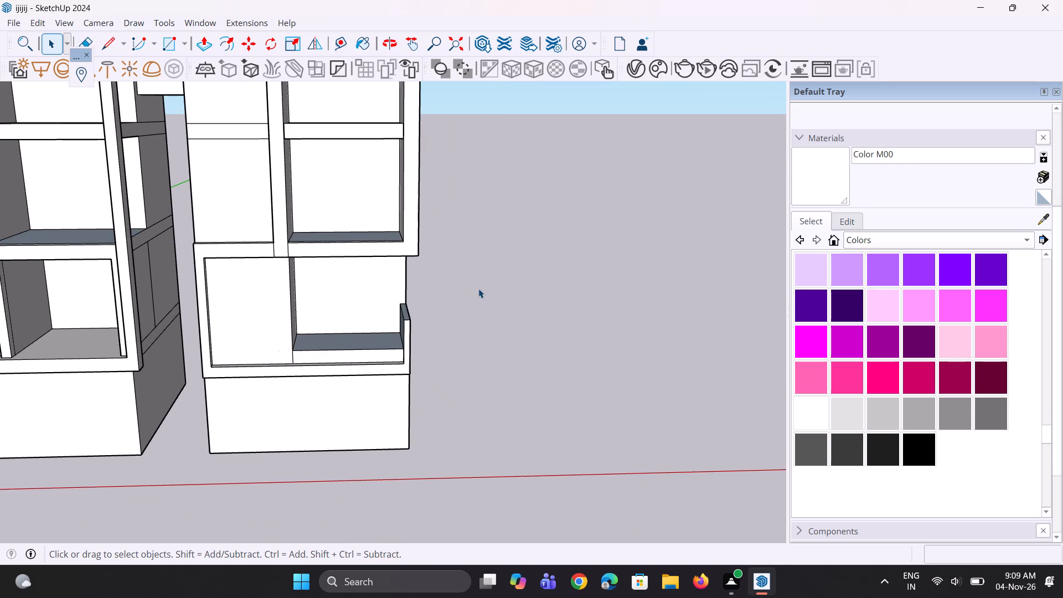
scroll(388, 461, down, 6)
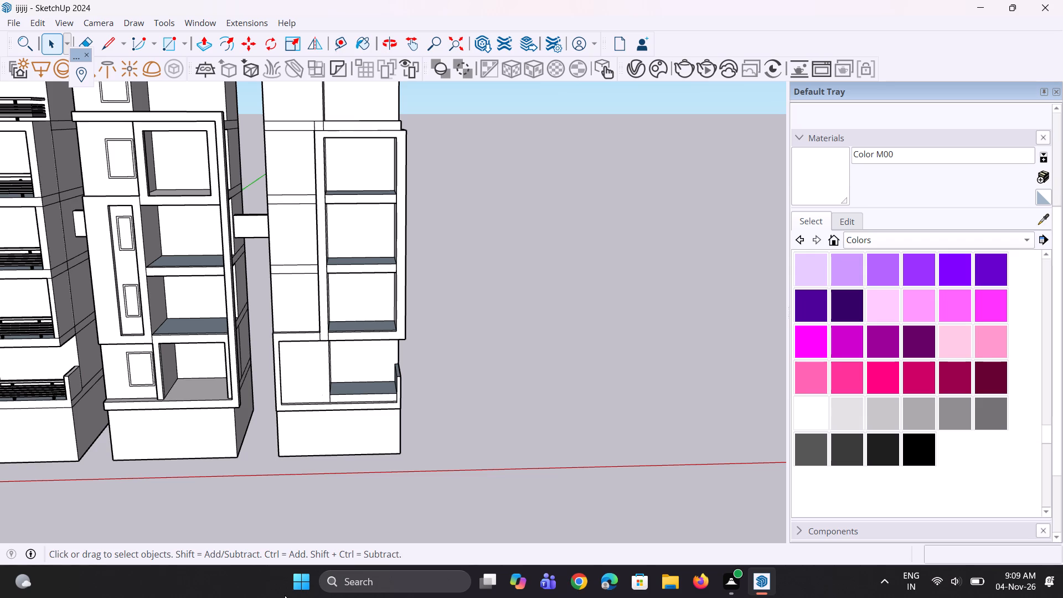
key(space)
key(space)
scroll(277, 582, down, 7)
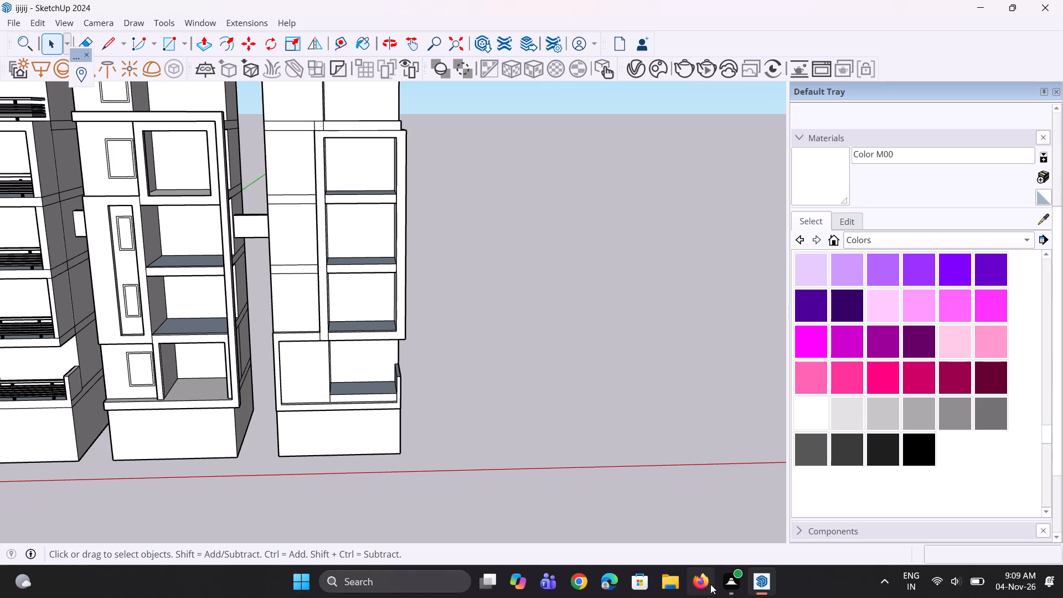
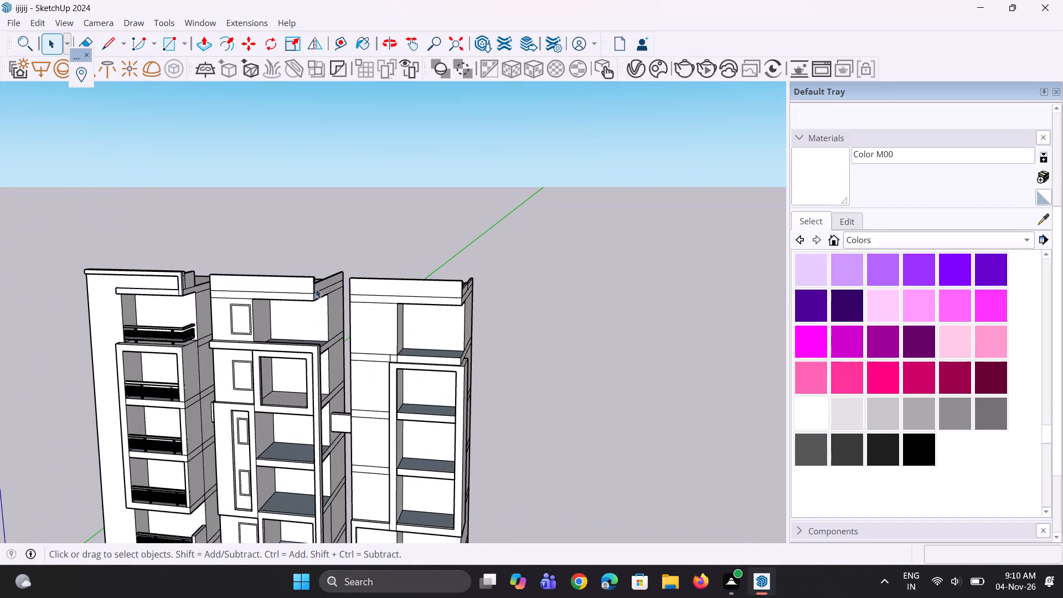
Examine the top of the third tower's front facade and the neighbouring towers' roof parapets.
scroll(378, 311, up, 4)
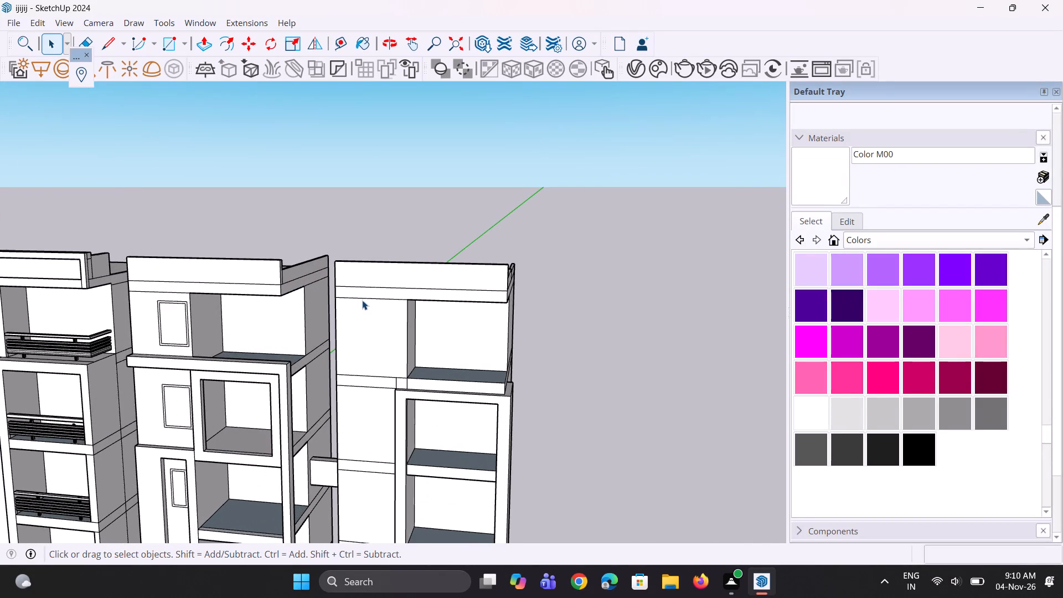
scroll(362, 300, down, 5)
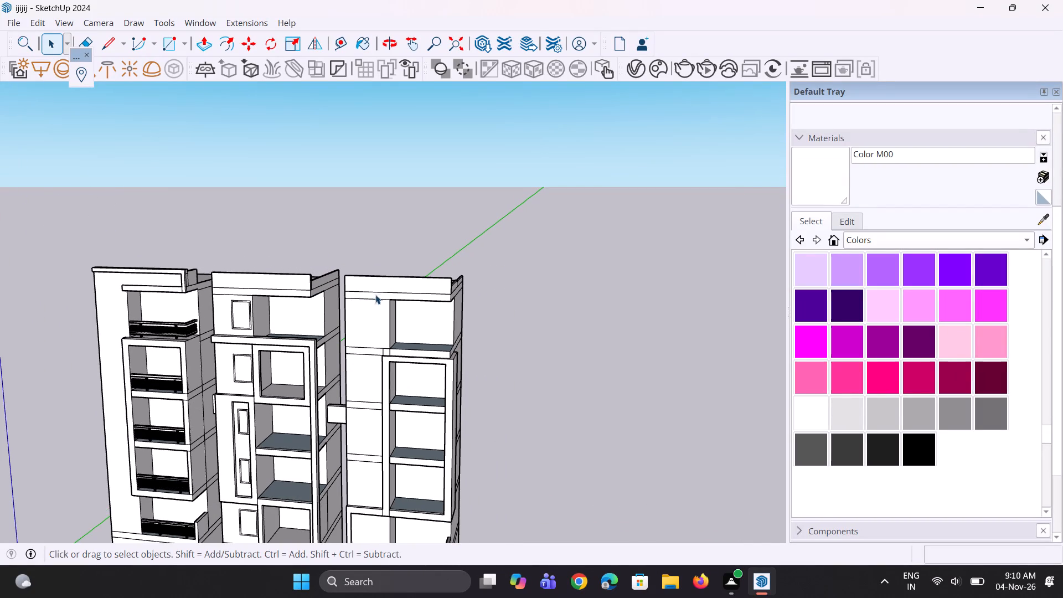
scroll(398, 294, up, 7)
scroll(328, 279, up, 1)
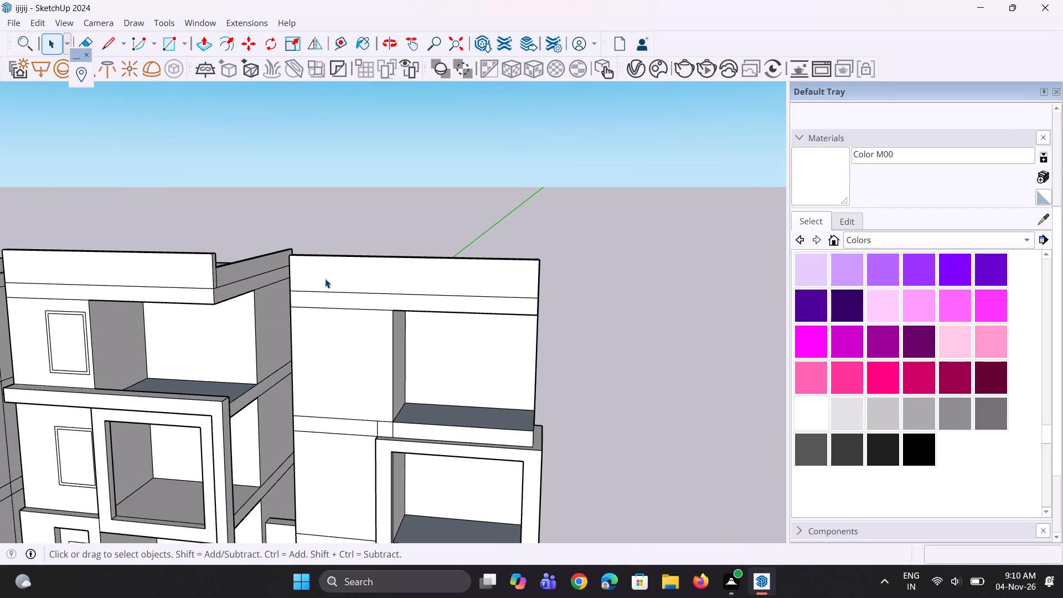
scroll(311, 260, down, 7)
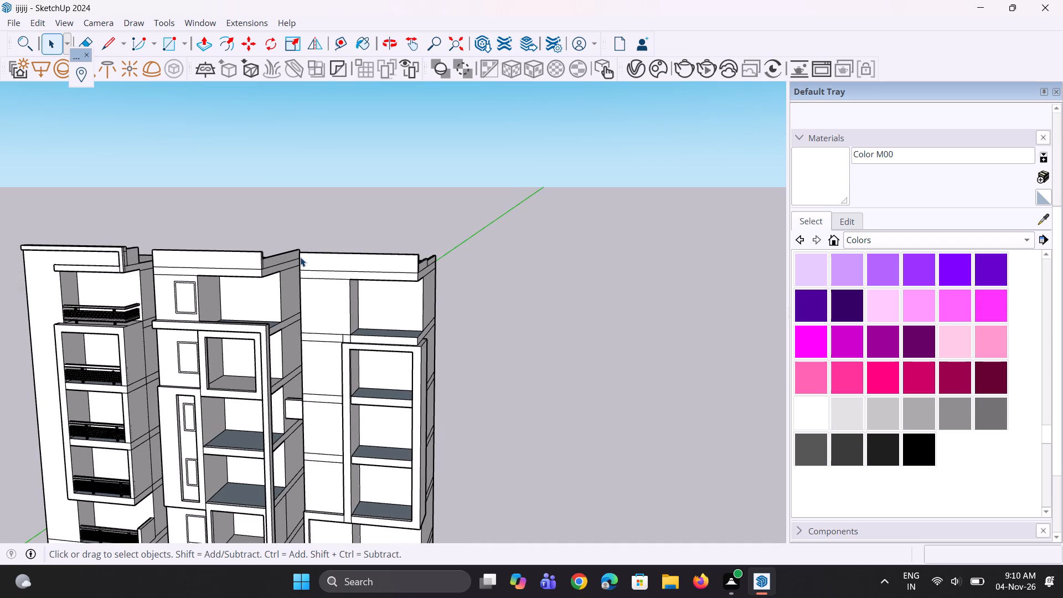
scroll(303, 257, up, 1)
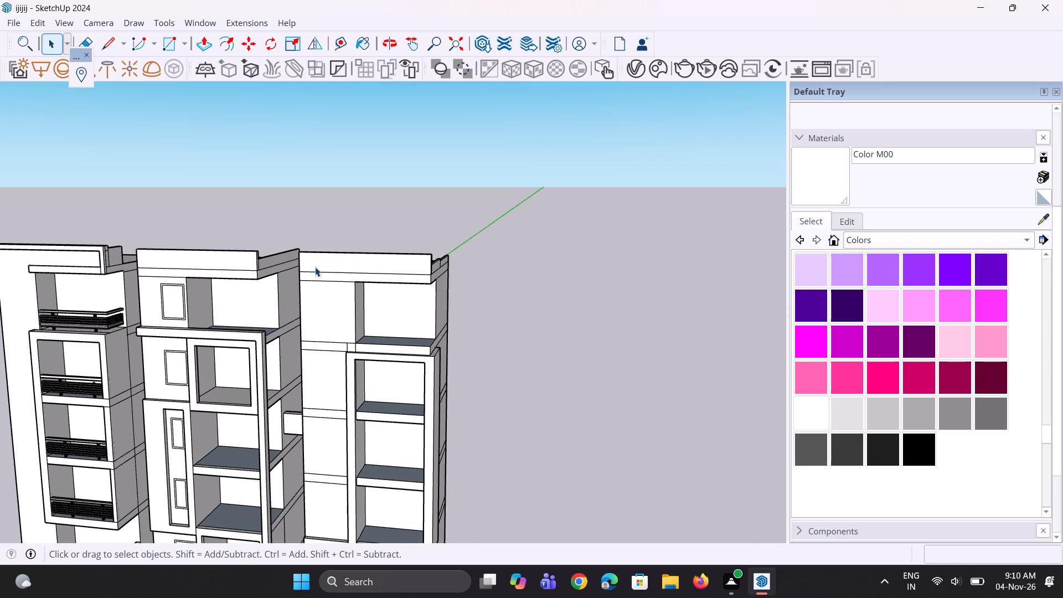
scroll(315, 267, up, 5)
scroll(318, 272, down, 3)
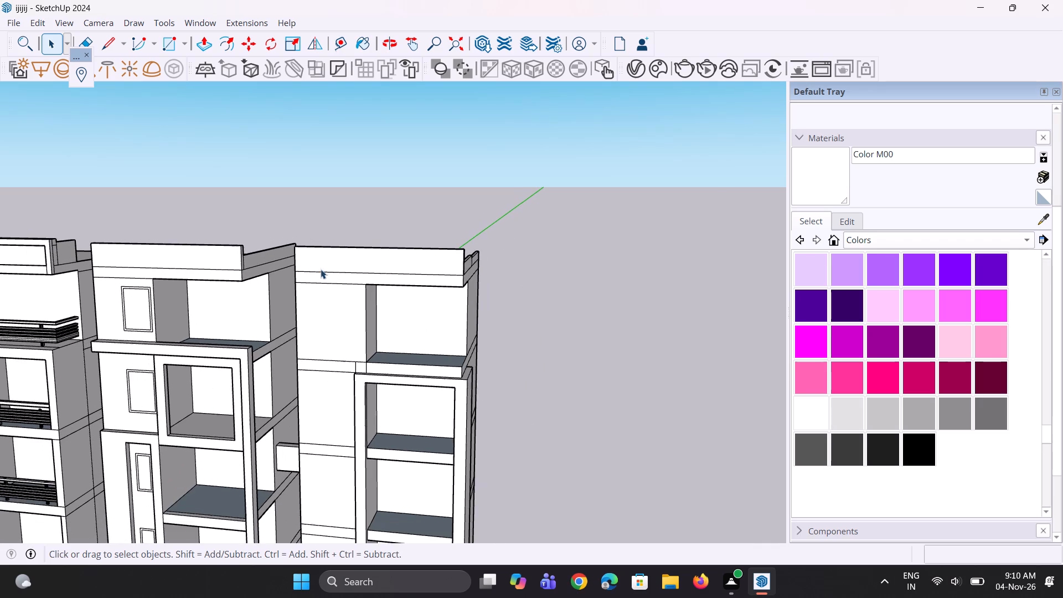
Draw a vertical 2' line across the band beneath the third tower's roof parapet, just beside the top balcony's inner wall.
key(p)
scroll(389, 308, up, 4)
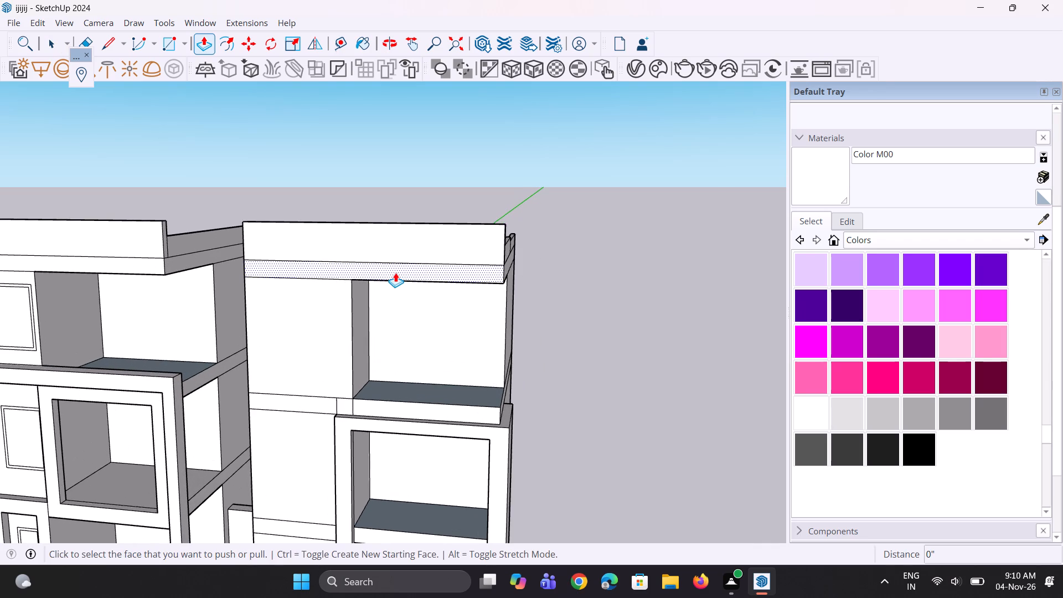
scroll(370, 269, down, 1)
key(l)
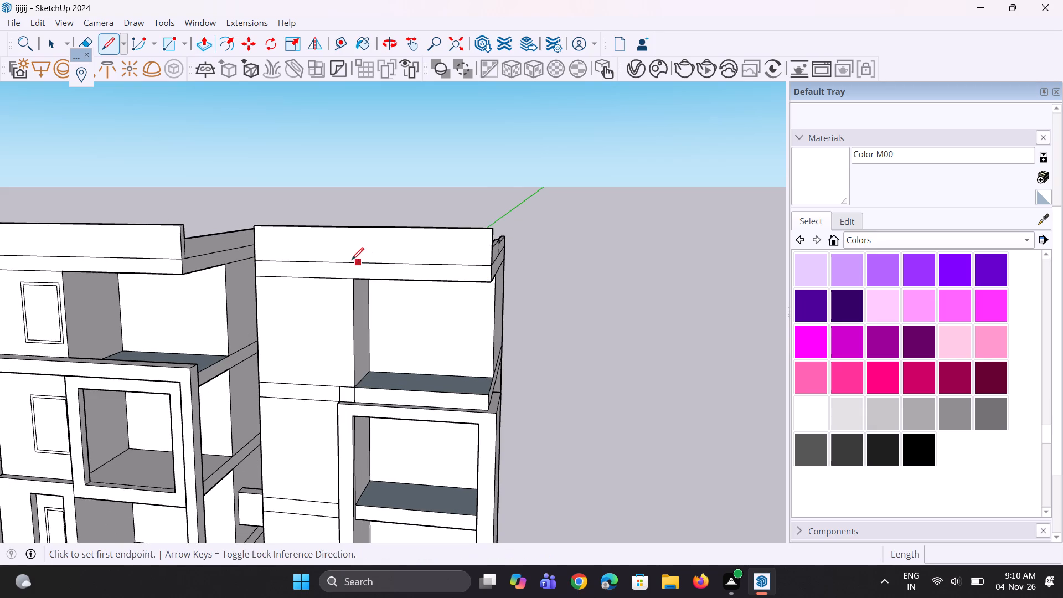
click(331, 259)
click(330, 277)
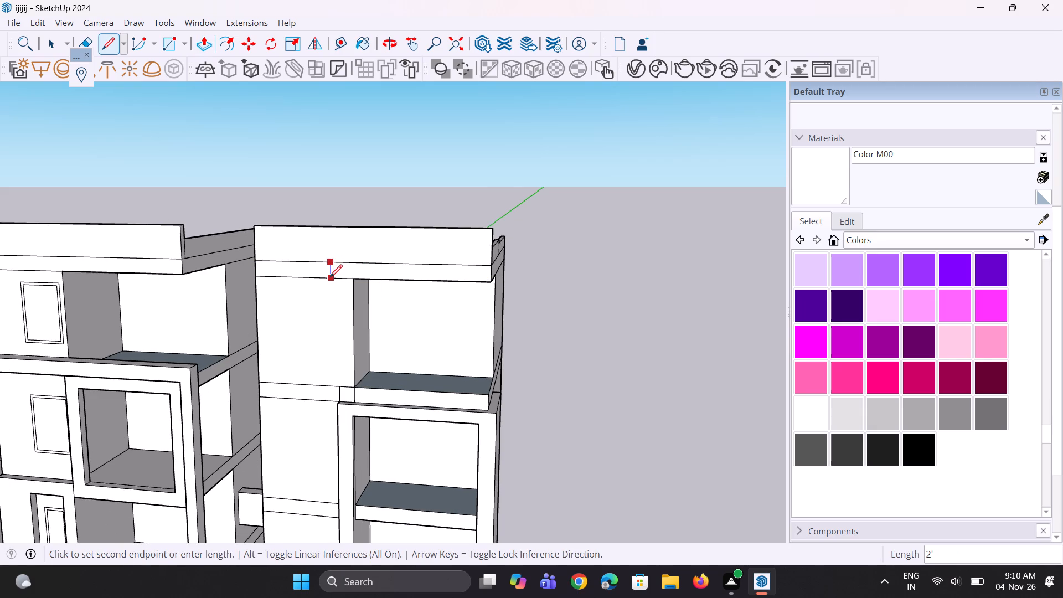
Pull the band section above the third tower's top balcony out 1' 3 11/16" from the facade.
key(p)
scroll(335, 275, up, 4)
click(348, 271)
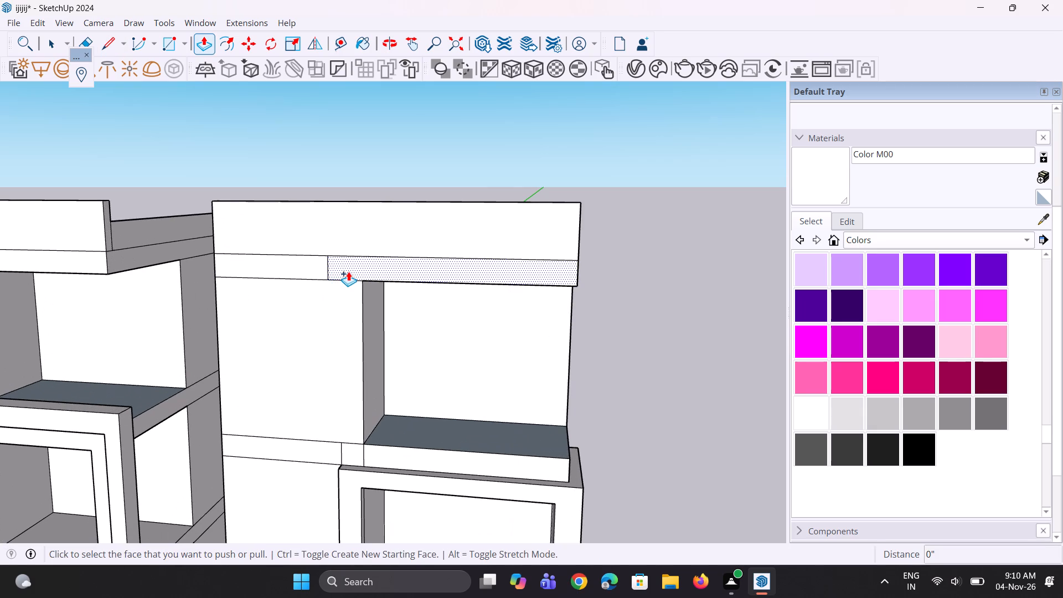
click(345, 276)
Copy the short edge at the projecting band's outer top end inward about 1' 3 3/4" along its top face.
middle_drag(476, 260, 302, 277)
scroll(416, 297, up, 2)
scroll(418, 293, down, 2)
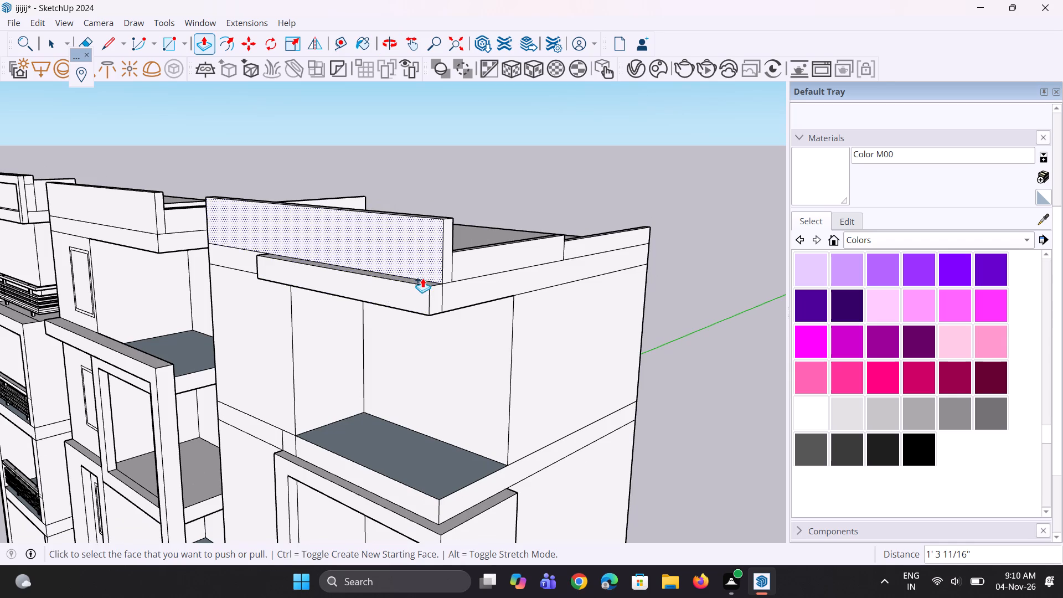
scroll(425, 279, up, 4)
middle_drag(431, 282, 432, 311)
scroll(433, 317, up, 3)
key(space)
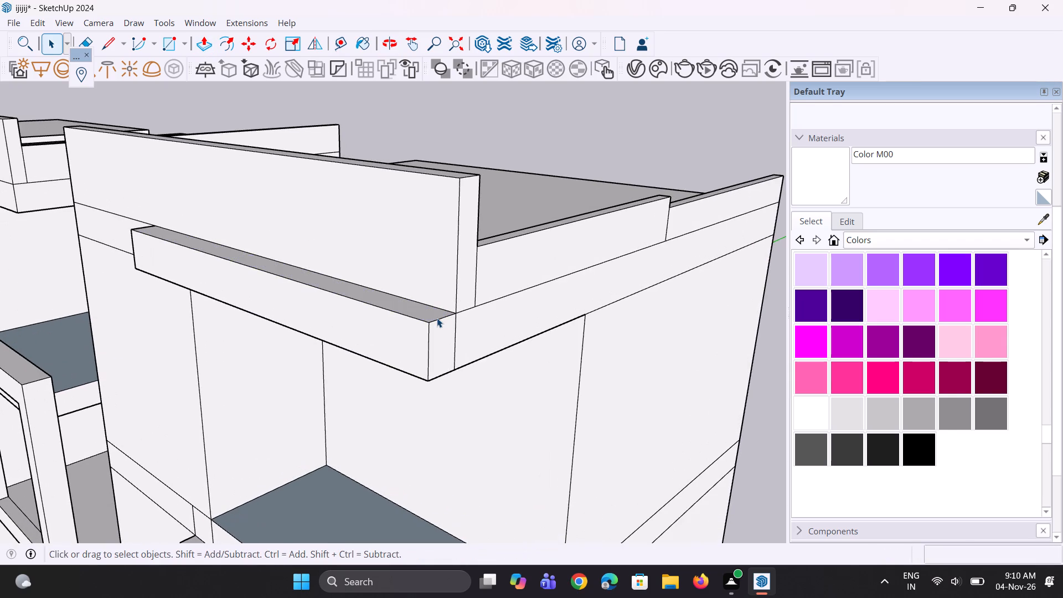
click(437, 321)
middle_drag(434, 318, 434, 368)
key(m)
scroll(434, 368, up, 3)
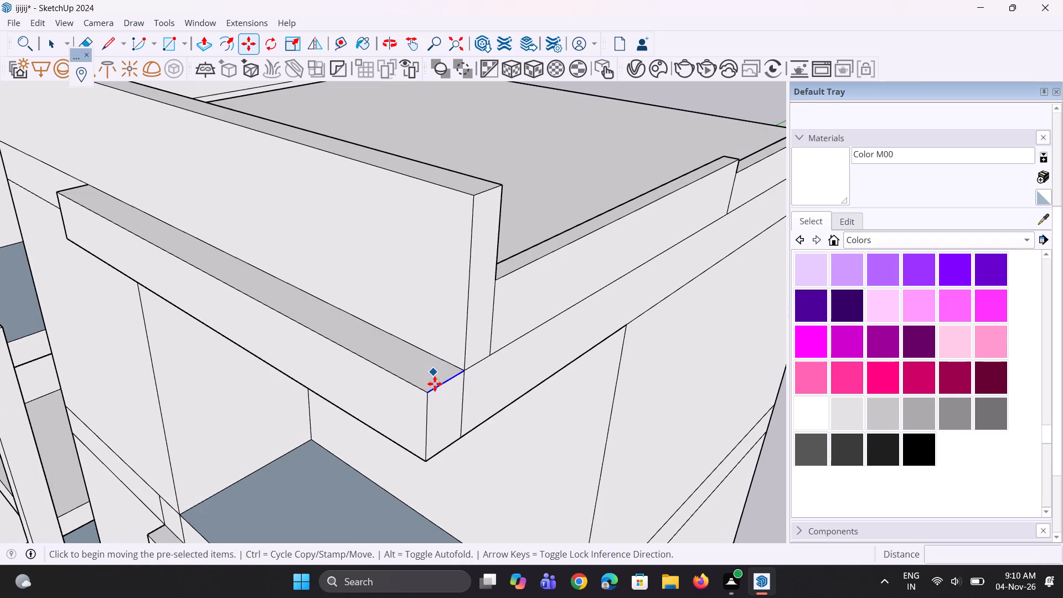
click(430, 394)
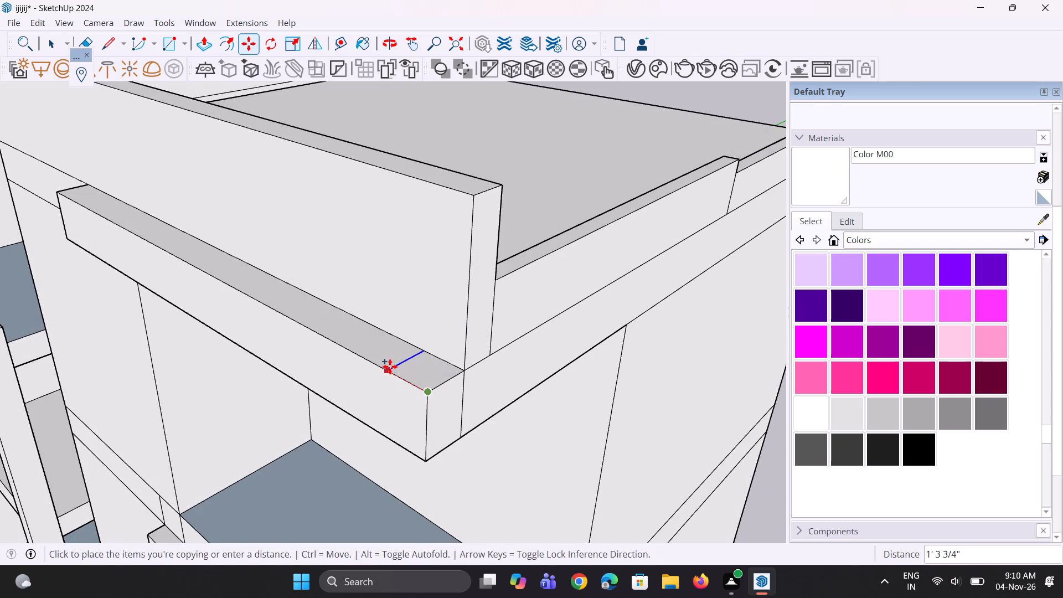
click(390, 367)
Pull the small corner face on top of the band up 4' 4 11/16", level with the roof parapet's top.
key(p)
click(421, 368)
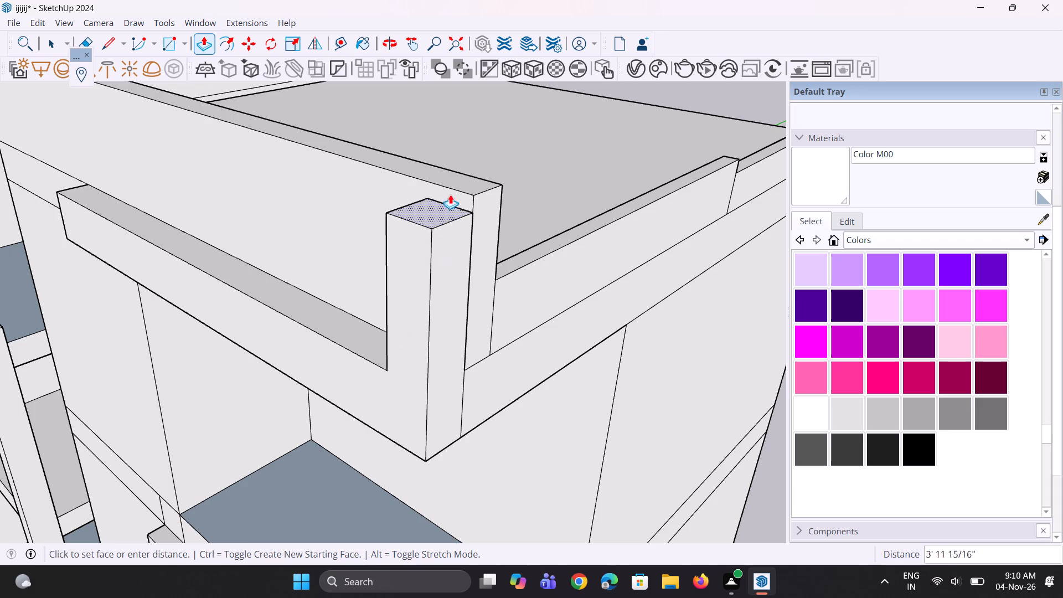
click(489, 196)
Extend the corner post's top up another 10 1/16" as a new separate section above the roof parapet.
scroll(468, 224, down, 3)
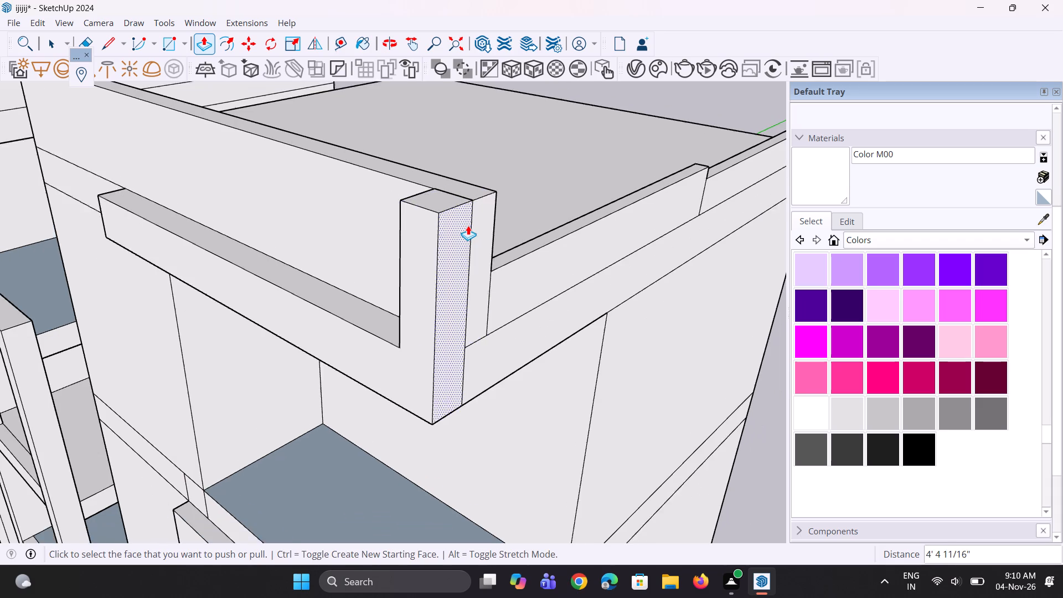
middle_drag(478, 230, 593, 287)
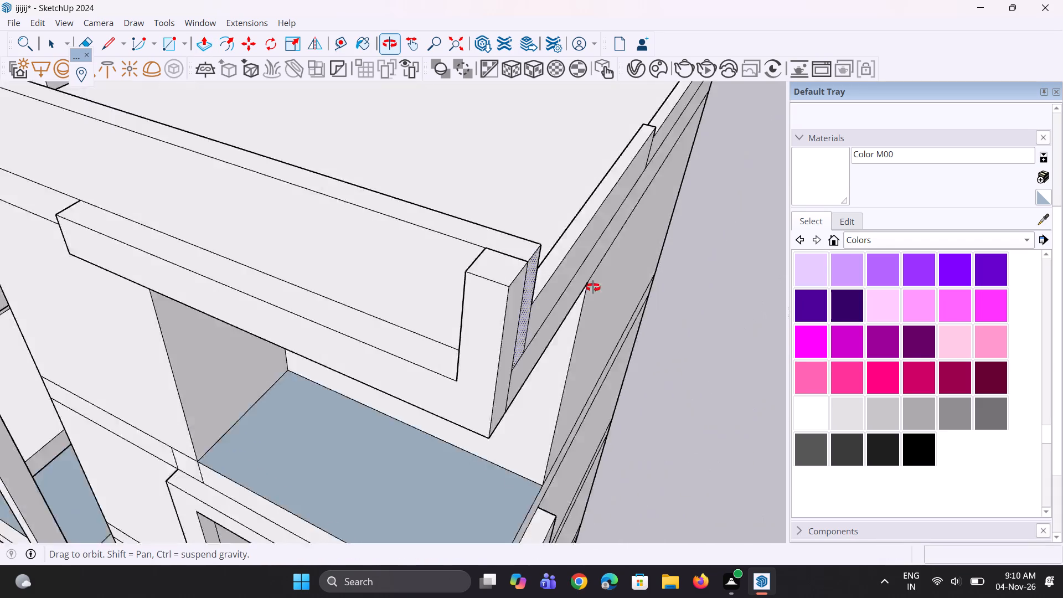
middle_drag(593, 287, 674, 254)
scroll(589, 216, down, 5)
middle_drag(590, 191, 585, 254)
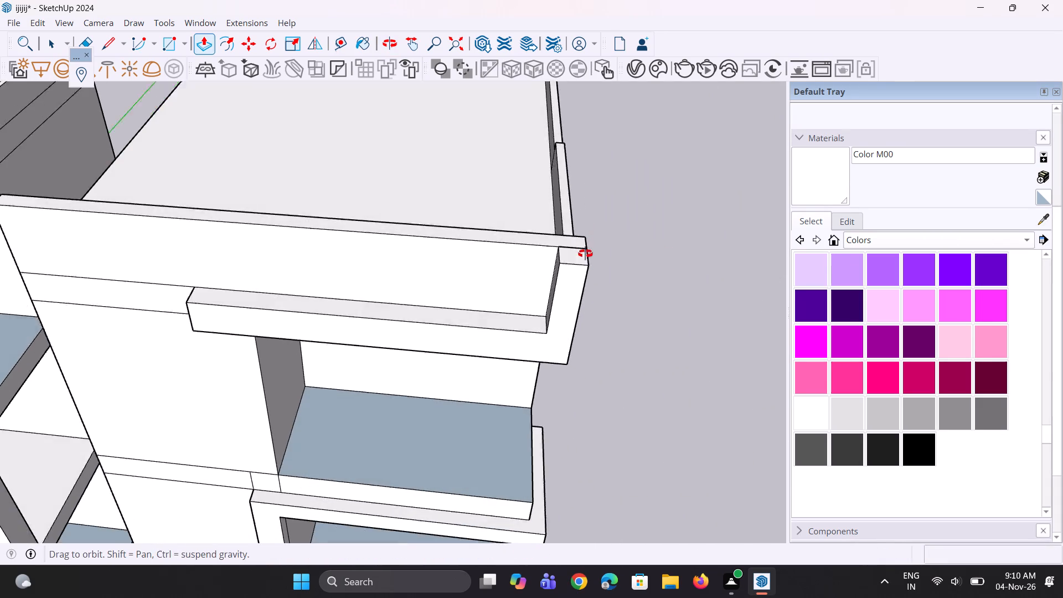
middle_drag(585, 254, 585, 262)
click(570, 289)
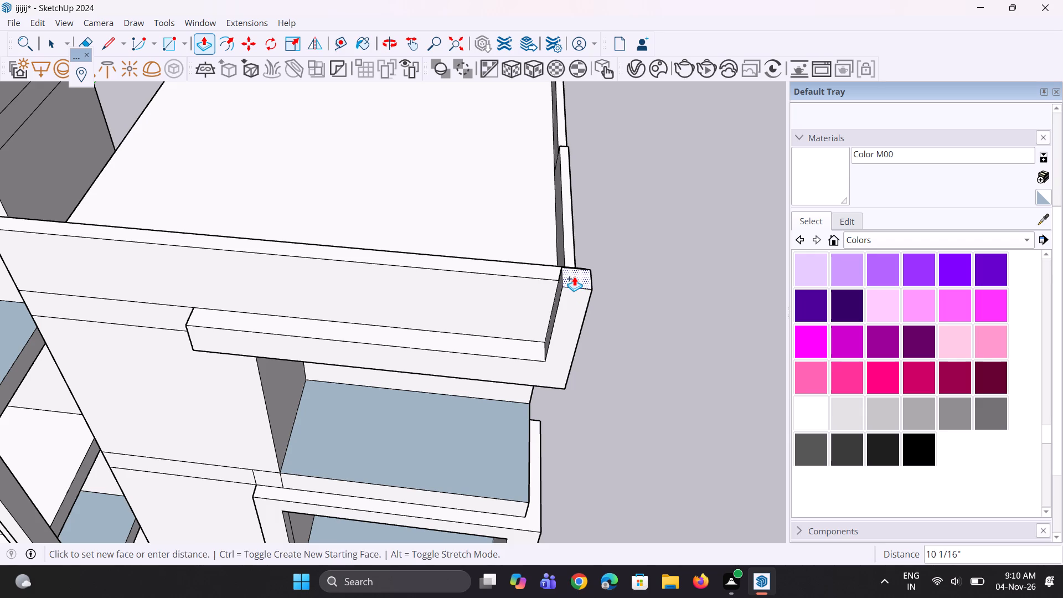
click(574, 276)
Pull the new section's inner side face 28' 8 1/4" across the parapet to the tower's opposite front corner.
middle_drag(549, 282, 660, 235)
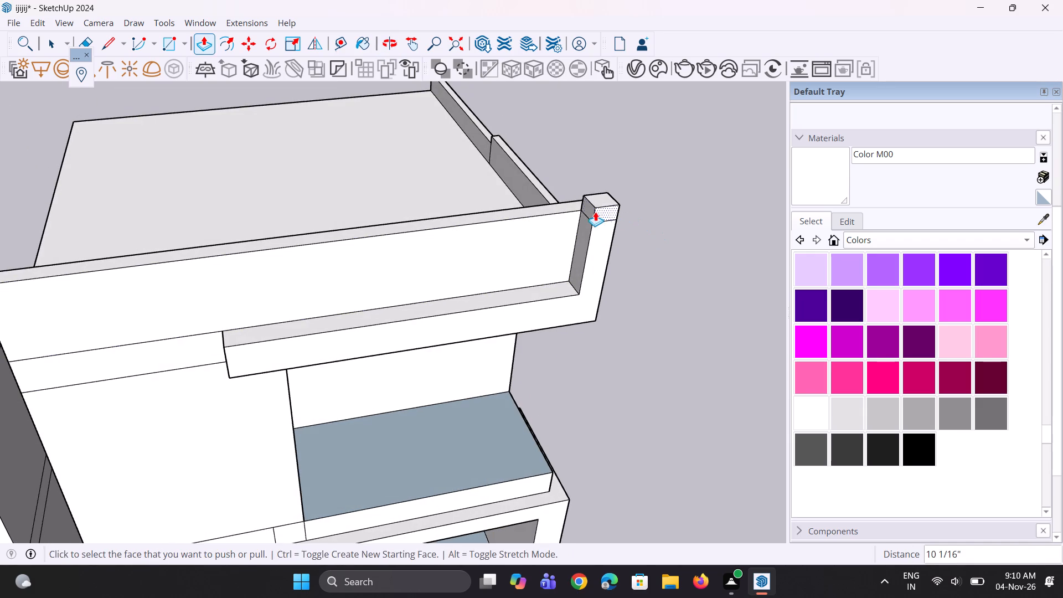
click(592, 211)
scroll(477, 203, down, 8)
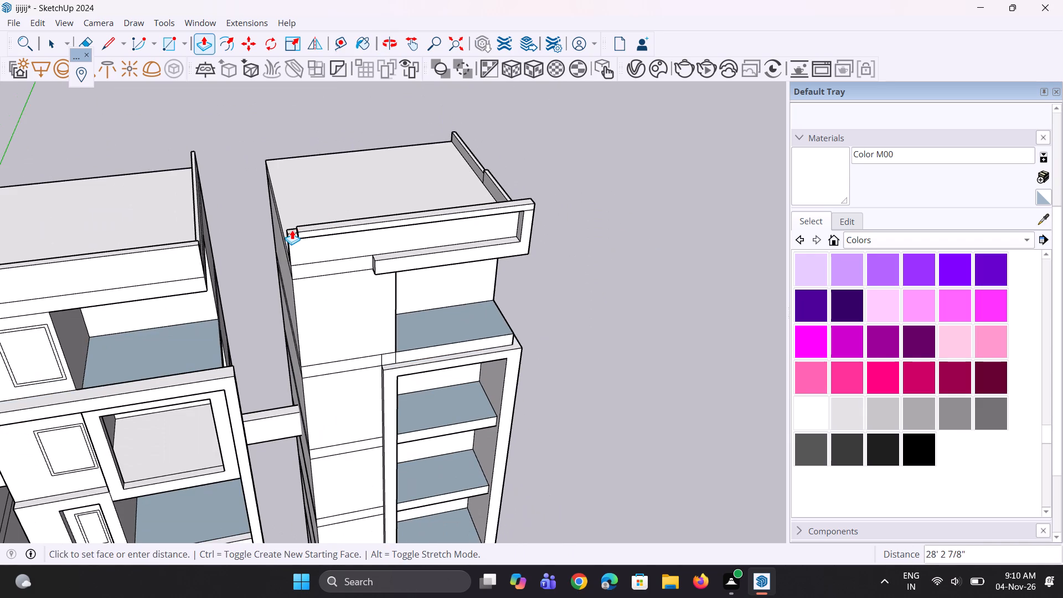
click(291, 250)
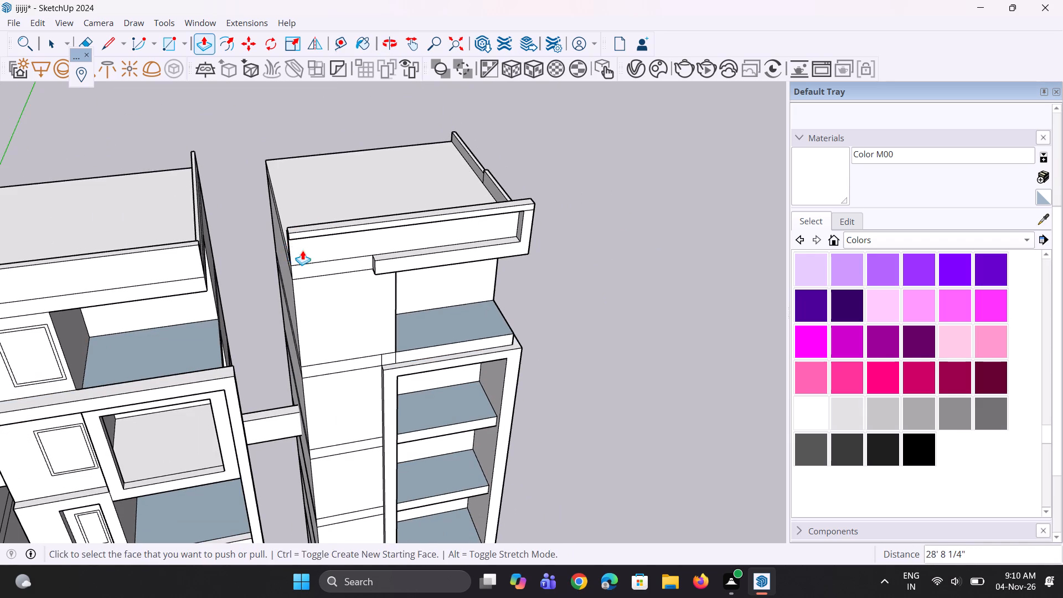
Raise the top face of the new beam along the roof parapet by 6 1/4".
middle_drag(303, 250, 307, 188)
scroll(302, 283, down, 5)
scroll(412, 230, up, 1)
middle_drag(413, 229, 403, 177)
scroll(382, 190, up, 2)
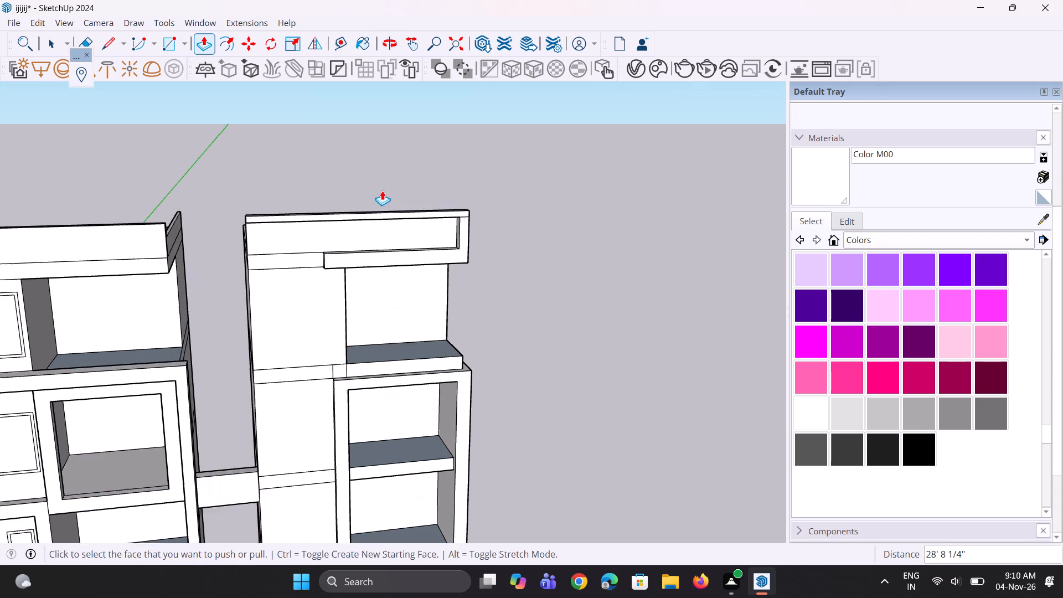
scroll(382, 190, up, 4)
scroll(380, 290, up, 1)
middle_drag(379, 282, 379, 299)
scroll(354, 276, up, 6)
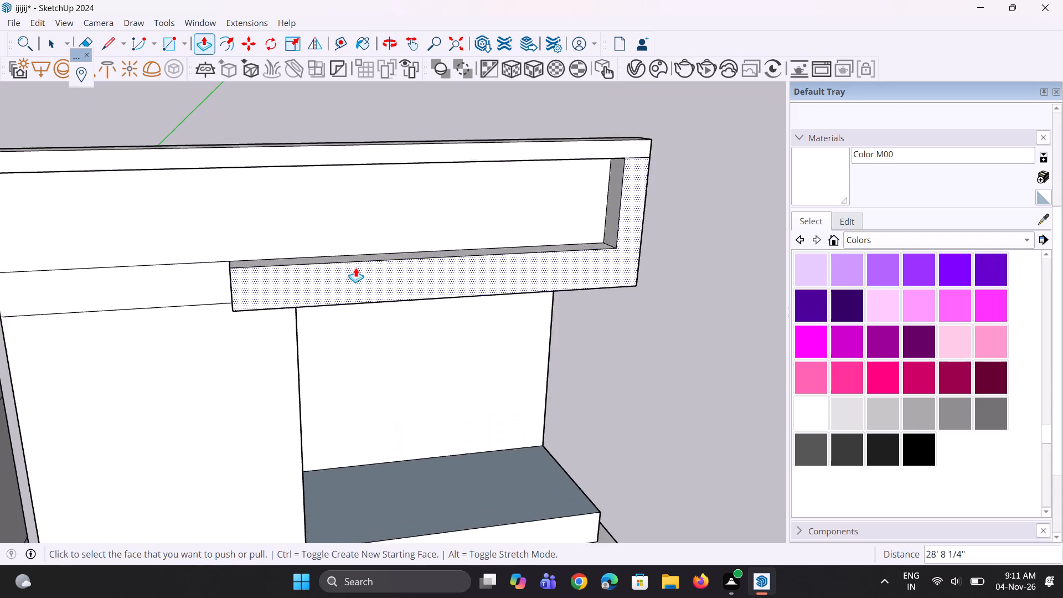
scroll(355, 267, up, 1)
middle_drag(358, 198, 362, 265)
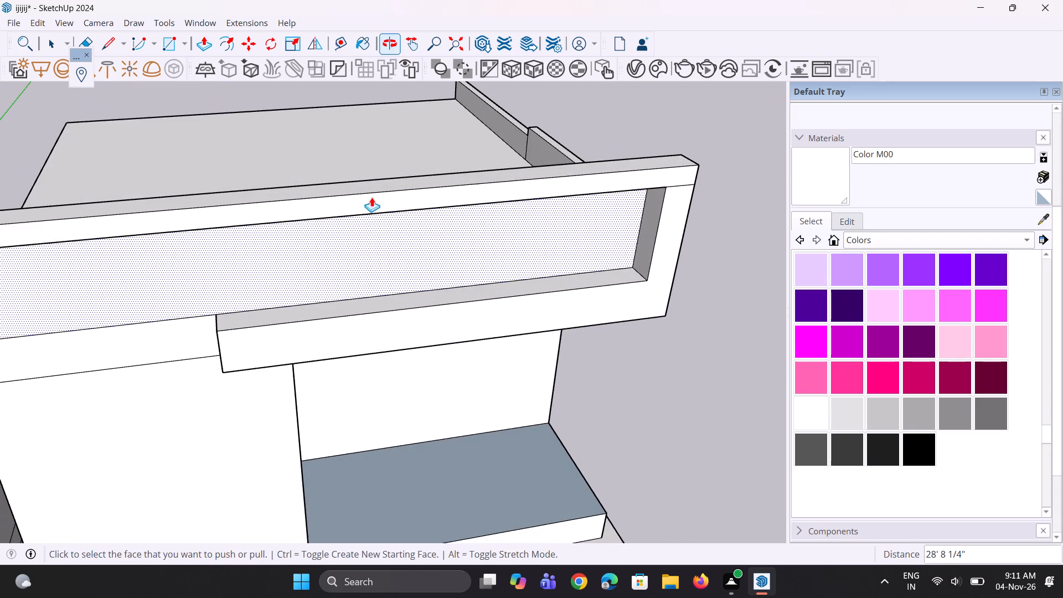
scroll(371, 197, up, 1)
click(375, 183)
click(375, 169)
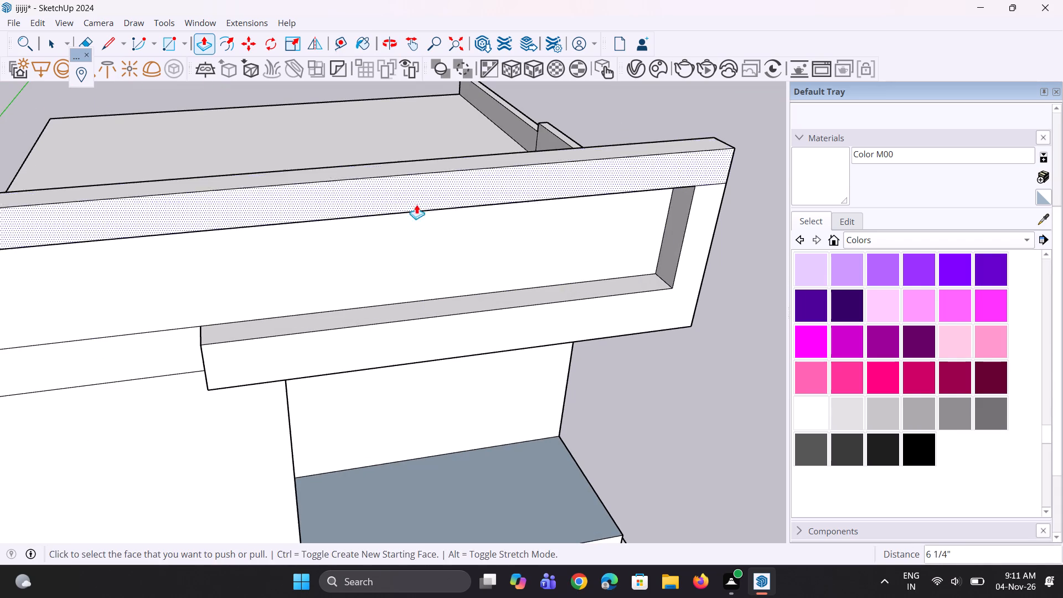
Copy the short end edge on the top beam's underside, nearest the second tower, a short distance inward along the beam.
middle_drag(460, 225, 374, 189)
scroll(405, 240, down, 5)
middle_drag(300, 238, 397, 86)
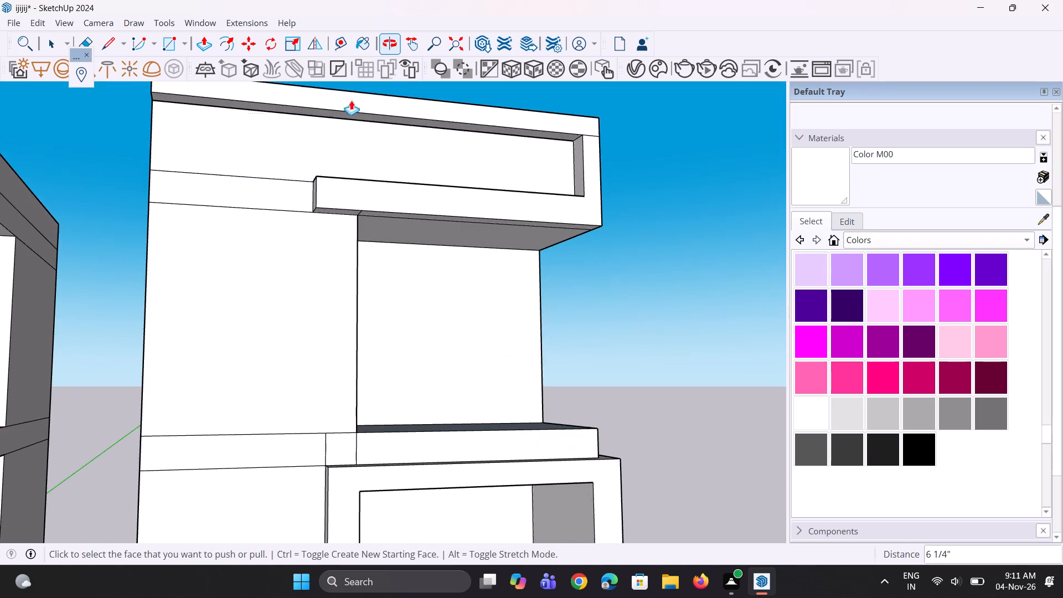
scroll(92, 183, down, 3)
scroll(124, 136, up, 5)
scroll(328, 303, down, 5)
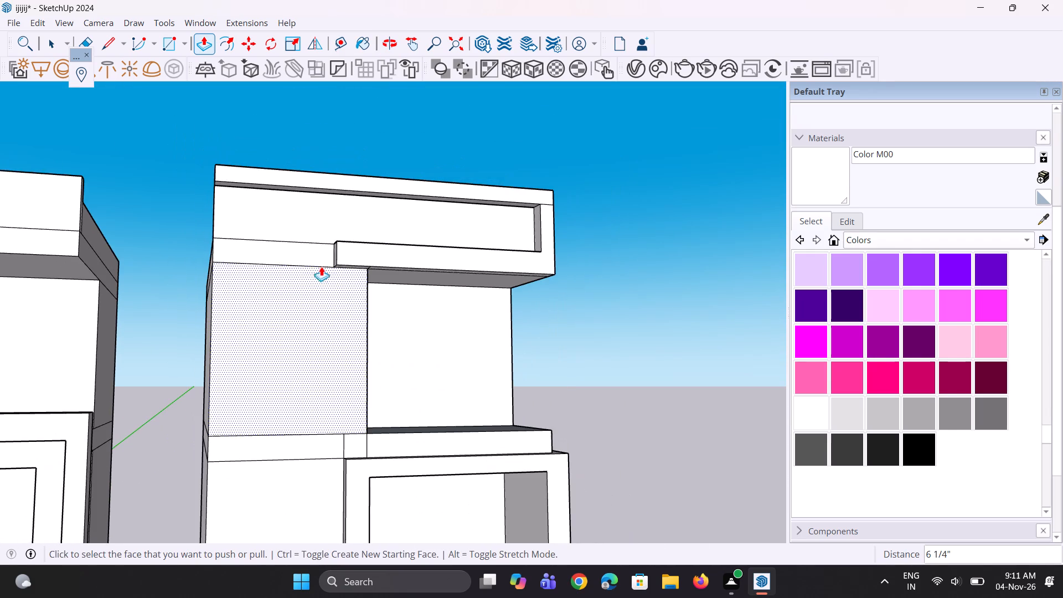
key(space)
key(space)
middle_drag(230, 177, 227, 115)
scroll(230, 153, up, 8)
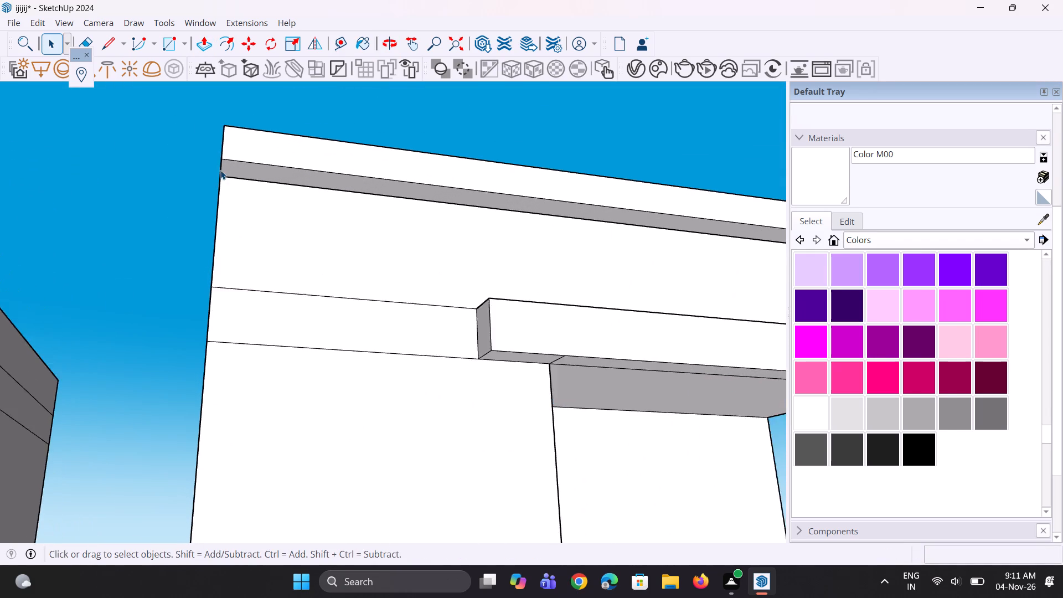
scroll(220, 170, up, 1)
click(223, 165)
click(221, 164)
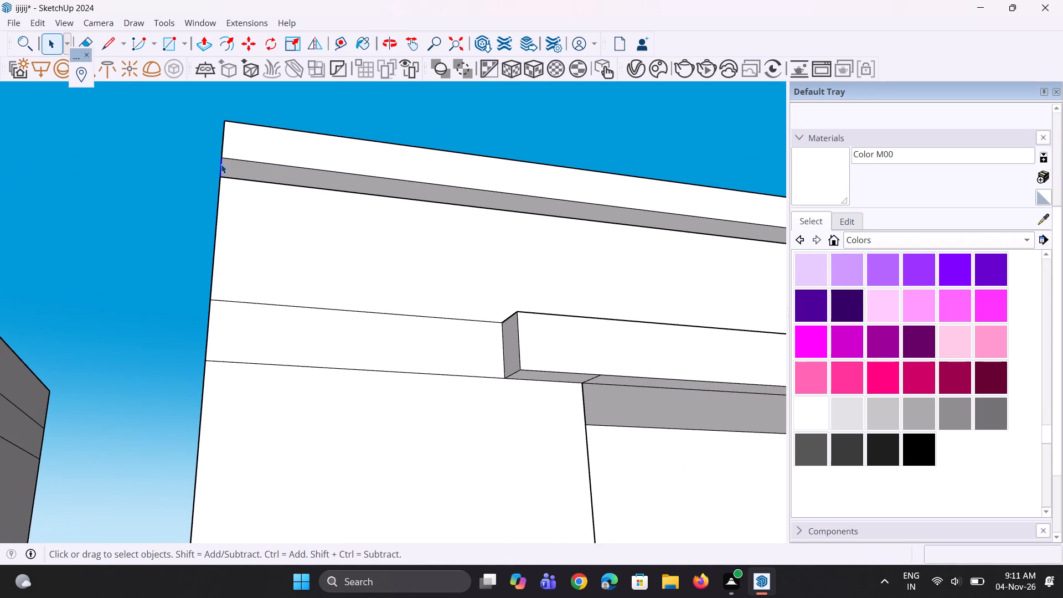
key(m)
scroll(221, 162, up, 1)
click(221, 155)
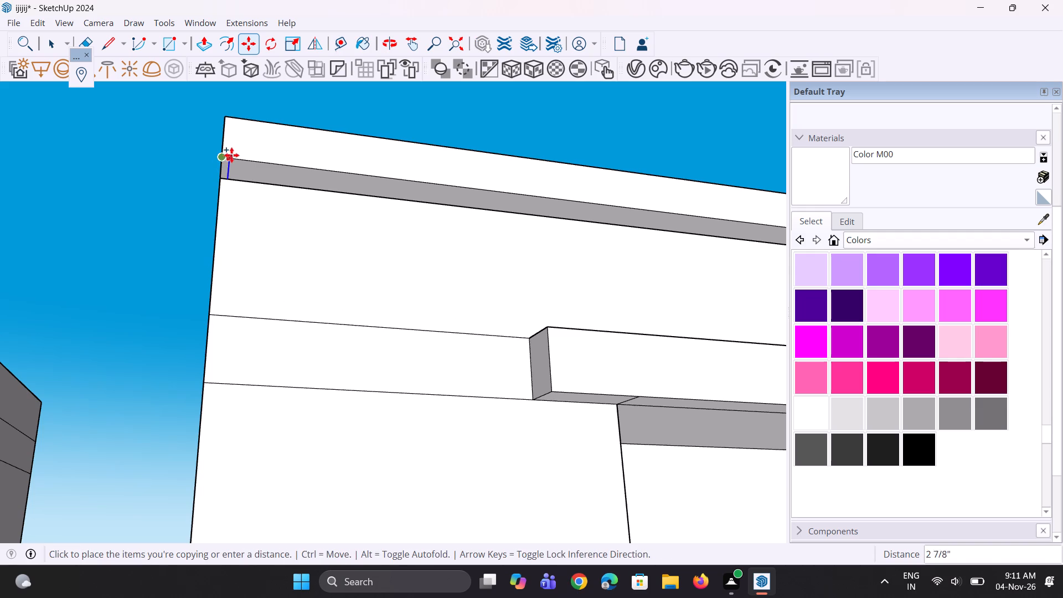
click(266, 163)
Pull the small end section of the top beam's underside 54' 4 11/16" down along the tower's front corner.
key(p)
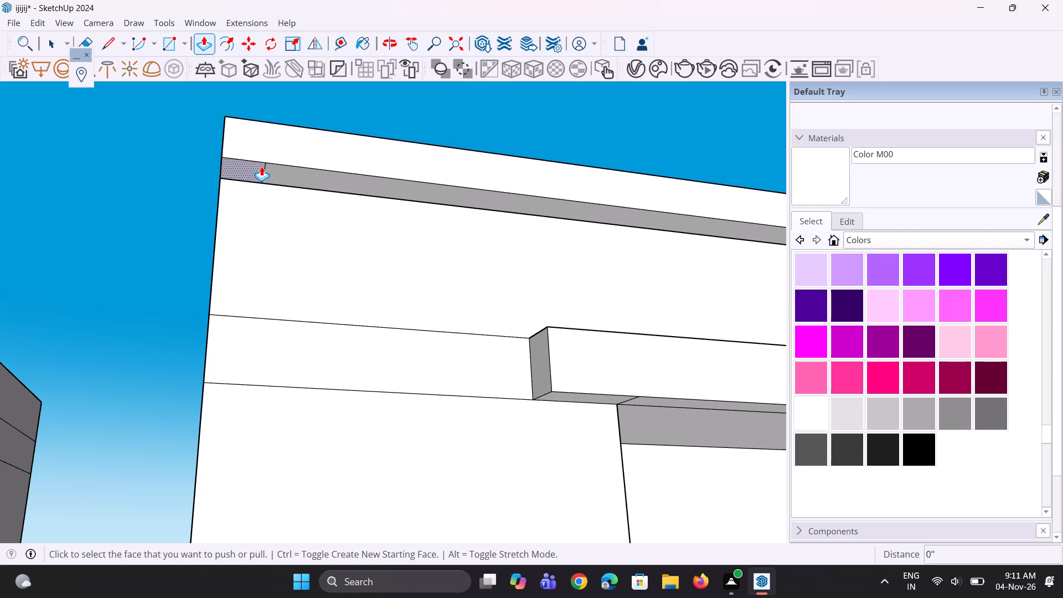
click(252, 166)
scroll(249, 187, down, 7)
scroll(247, 333, down, 3)
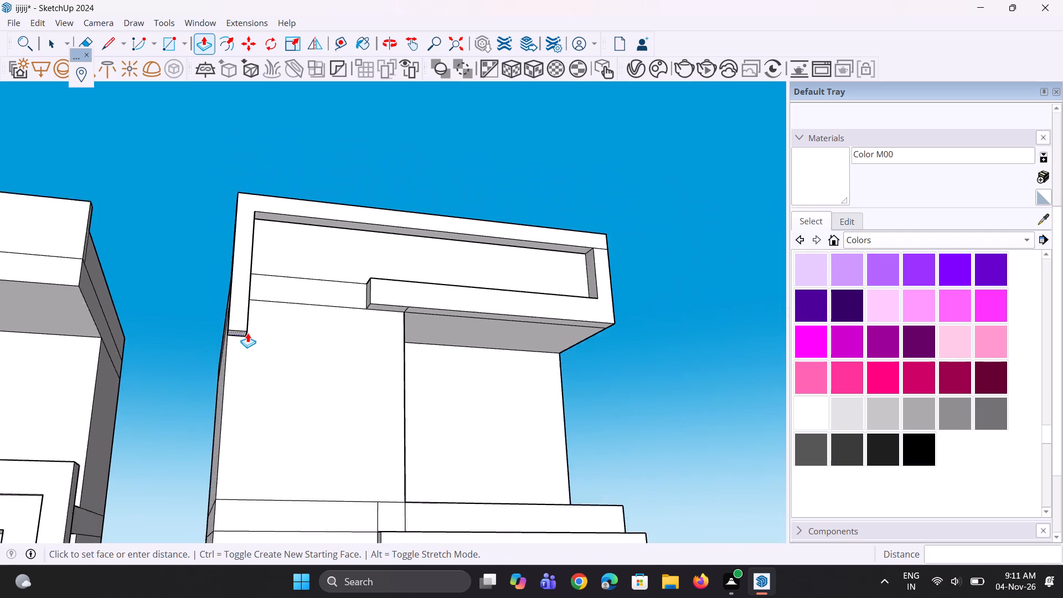
scroll(247, 333, down, 12)
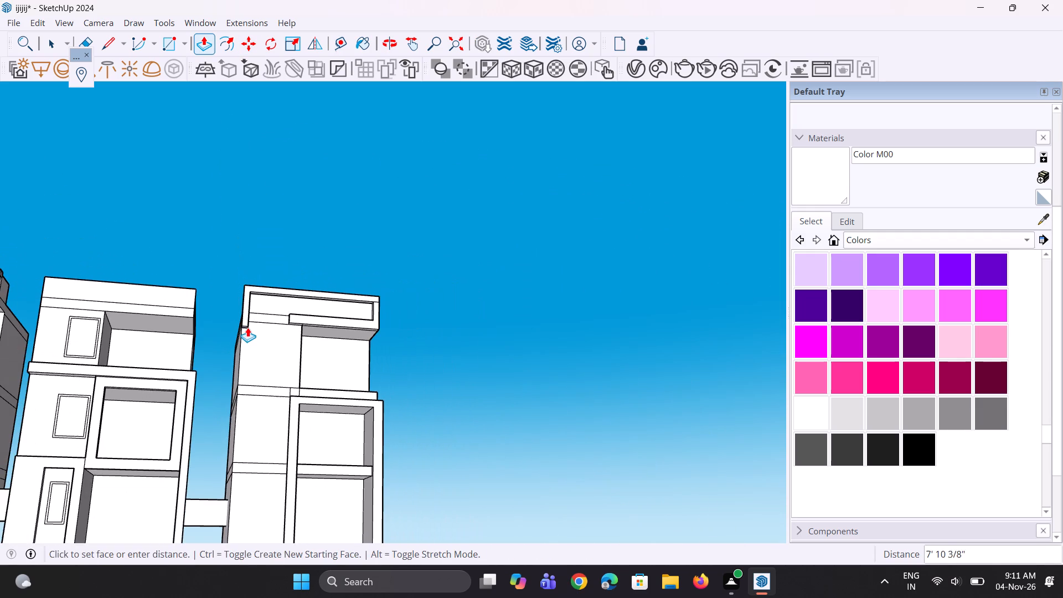
scroll(248, 323, down, 2)
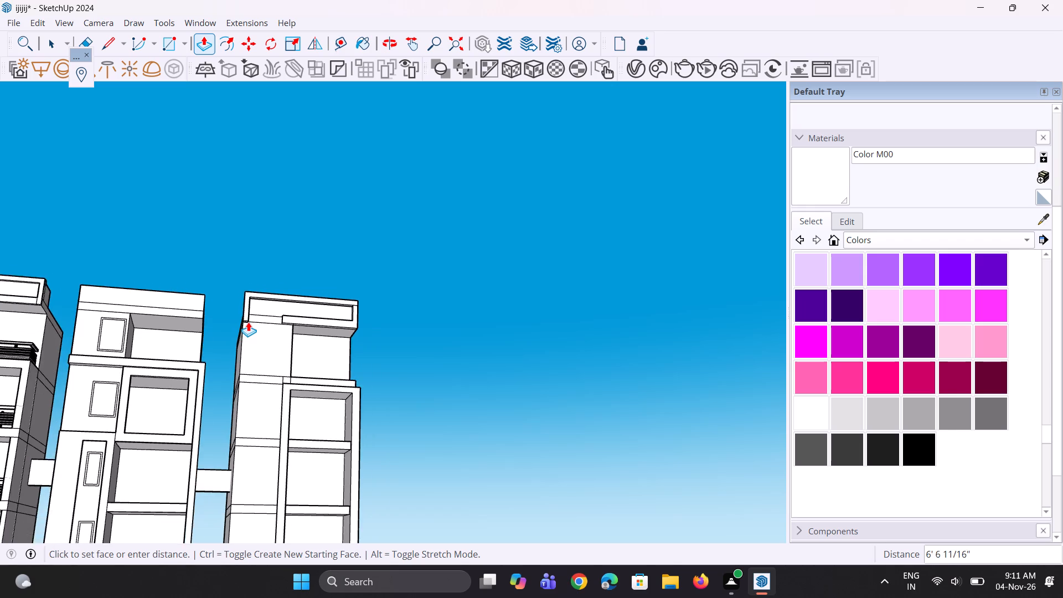
scroll(248, 322, down, 3)
scroll(239, 461, up, 3)
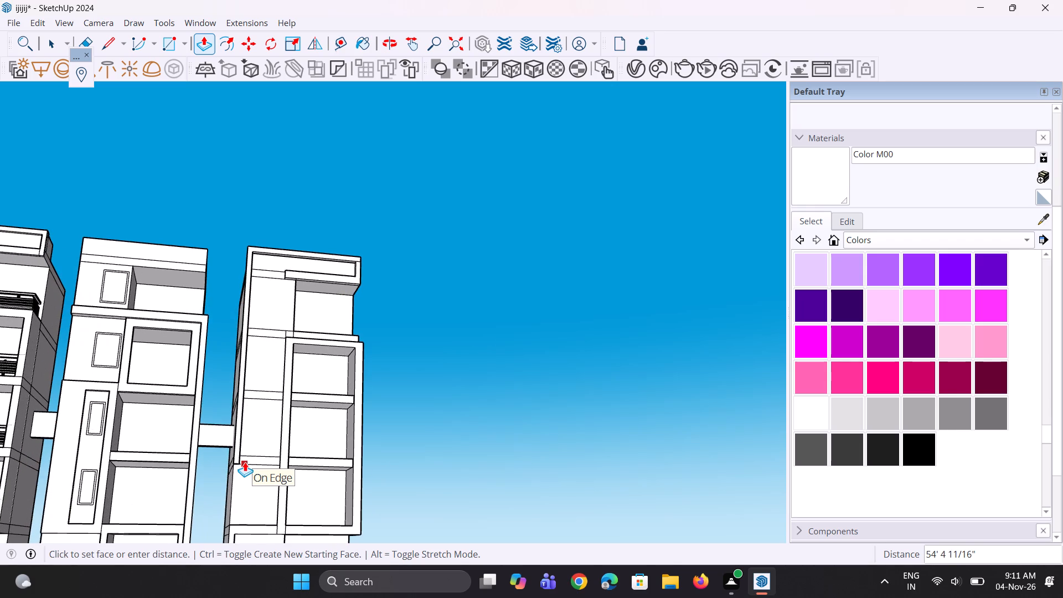
click(245, 462)
Separate the corner post's lowest 2' by pushing its bottom face up 2' and extending it back down as a new section.
middle_drag(271, 456, 269, 455)
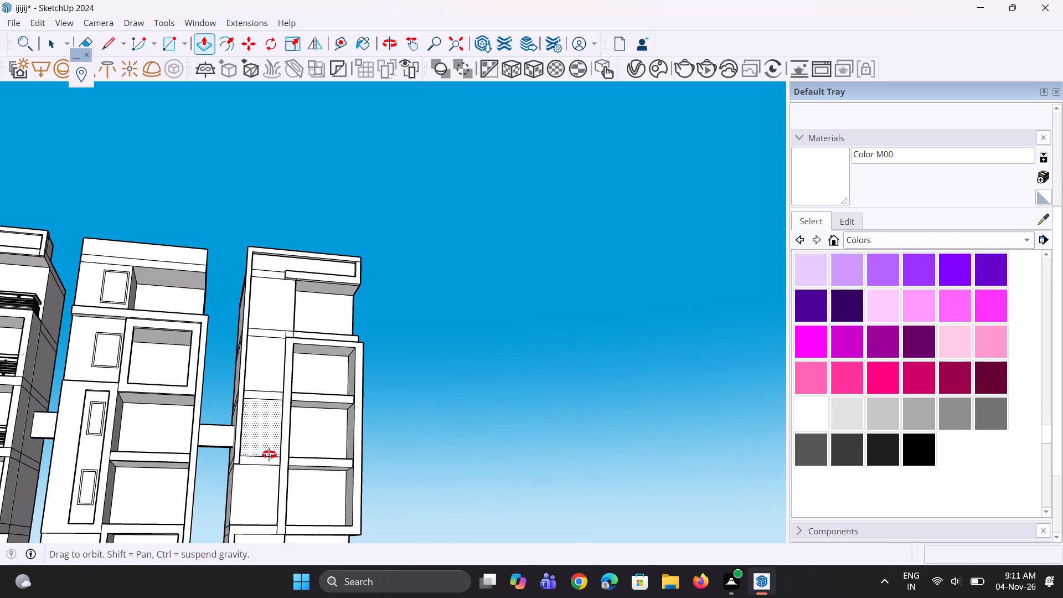
middle_drag(269, 455, 219, 444)
scroll(183, 386, down, 1)
middle_drag(231, 462, 211, 485)
scroll(225, 483, up, 6)
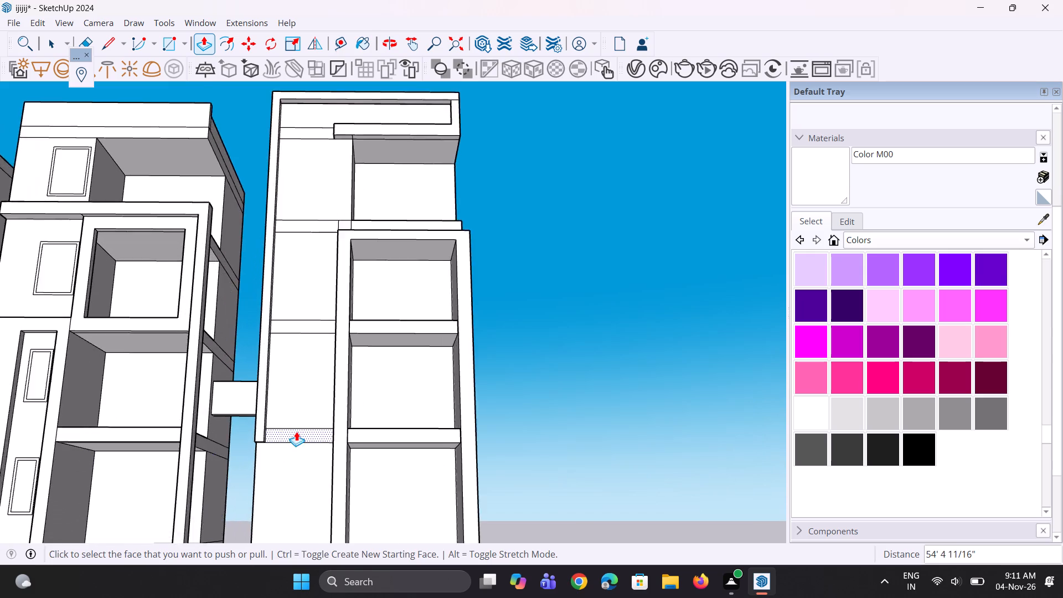
scroll(296, 431, up, 8)
middle_drag(282, 427, 210, 427)
scroll(205, 455, up, 2)
middle_drag(180, 475, 200, 409)
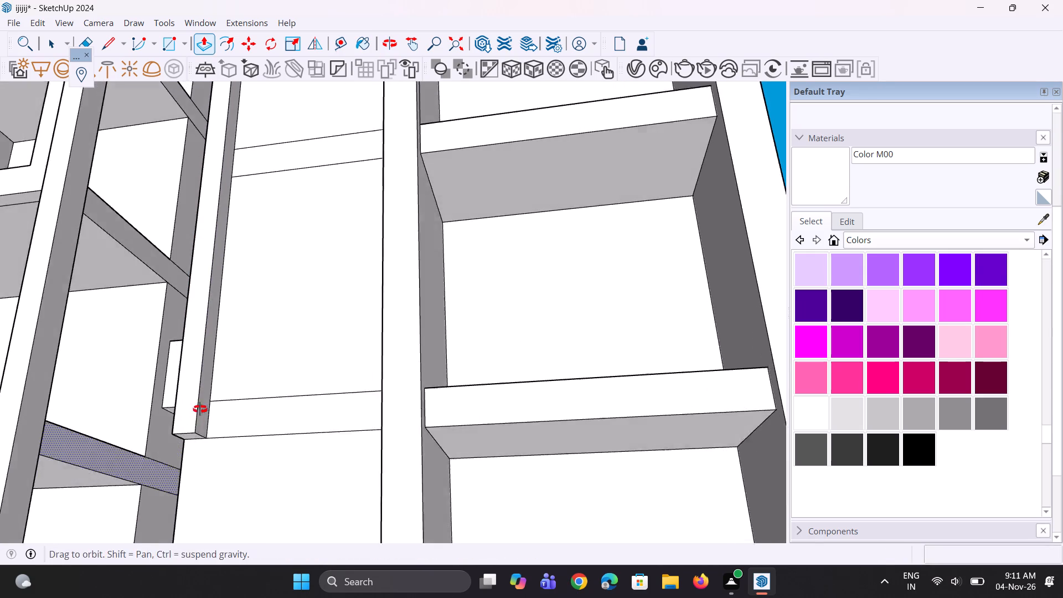
middle_drag(200, 409, 200, 409)
click(200, 397)
click(248, 363)
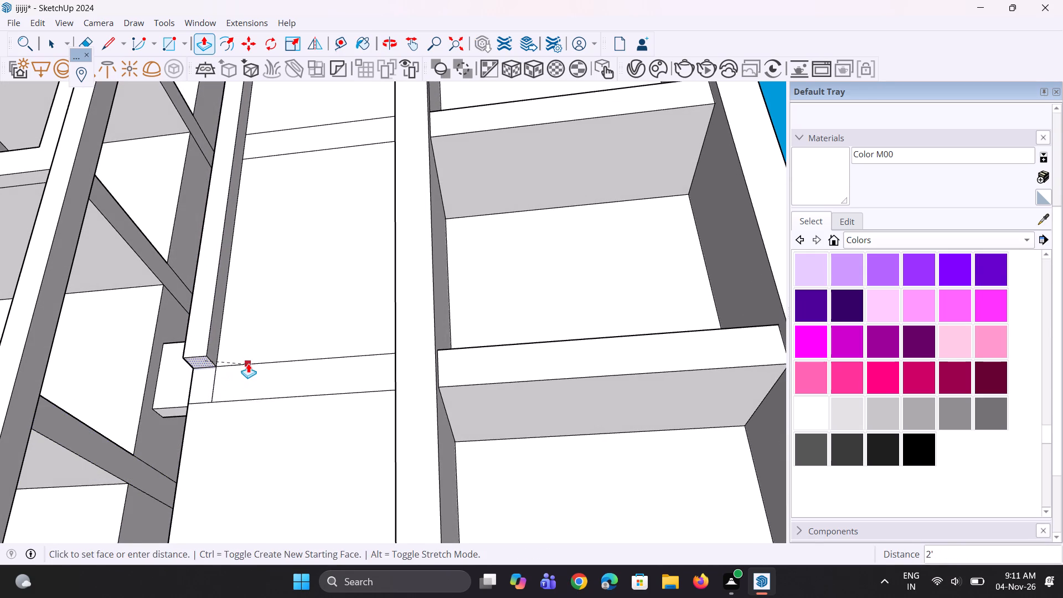
ctrl+scroll(208, 360, up, 1)
click(208, 360)
click(229, 406)
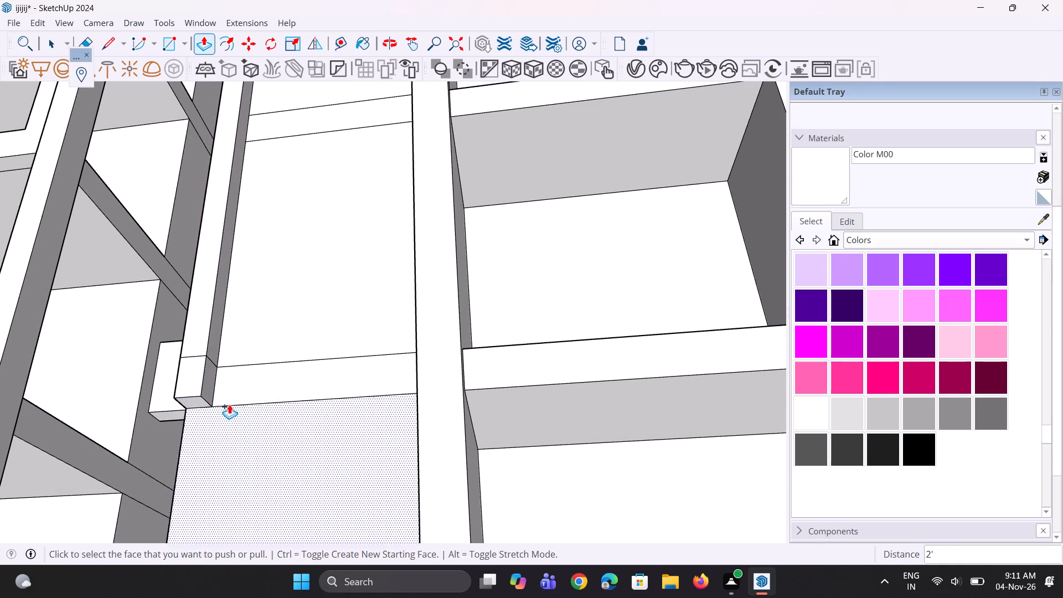
Pull the bottom section's inner side face 9' 8 5/16" across the facade to the balcony frame.
click(205, 380)
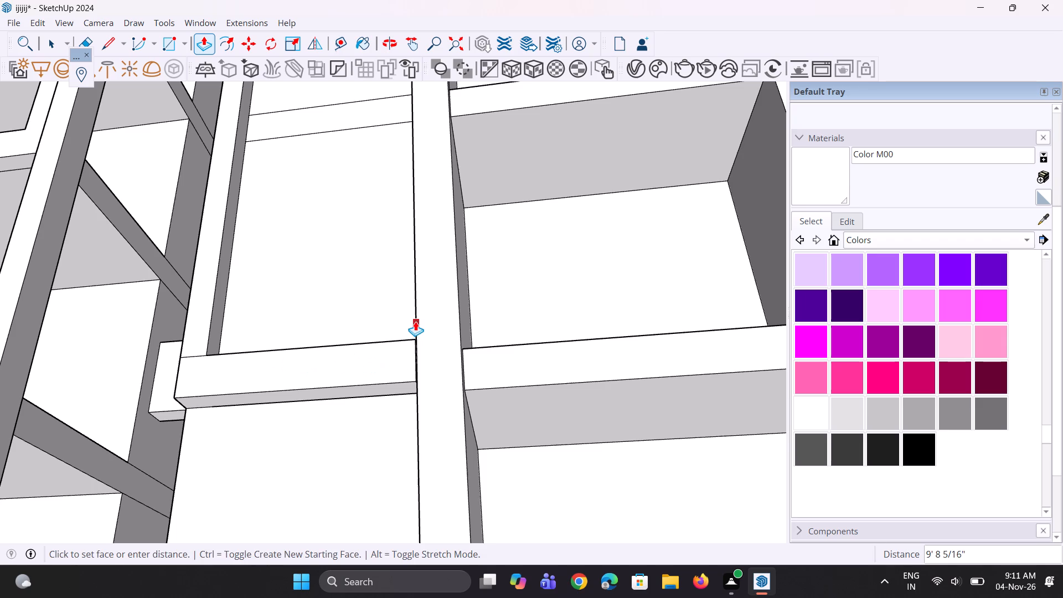
click(415, 320)
Widen the corner post by pulling its long inner side face 6 3/4" toward the balcony frame.
middle_drag(293, 354, 302, 480)
scroll(305, 481, up, 1)
scroll(321, 475, down, 6)
scroll(277, 435, up, 1)
scroll(276, 435, down, 4)
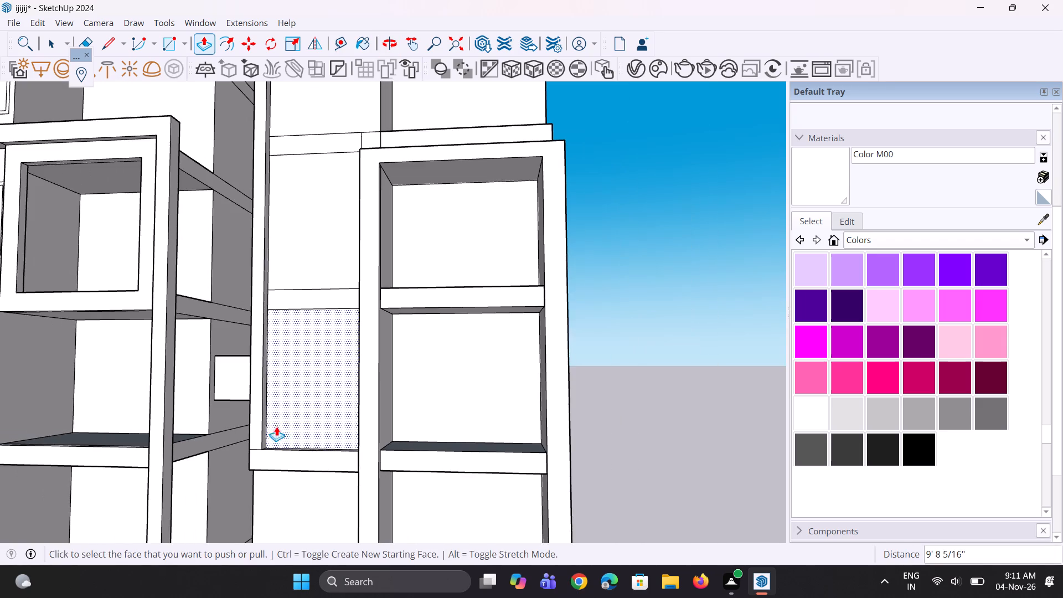
scroll(266, 403, up, 6)
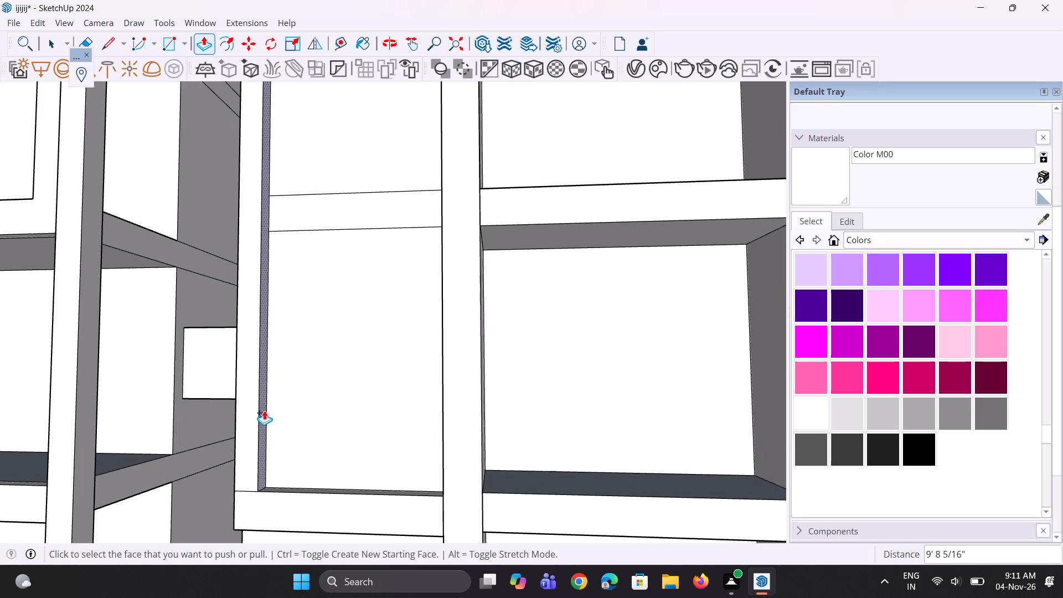
click(264, 410)
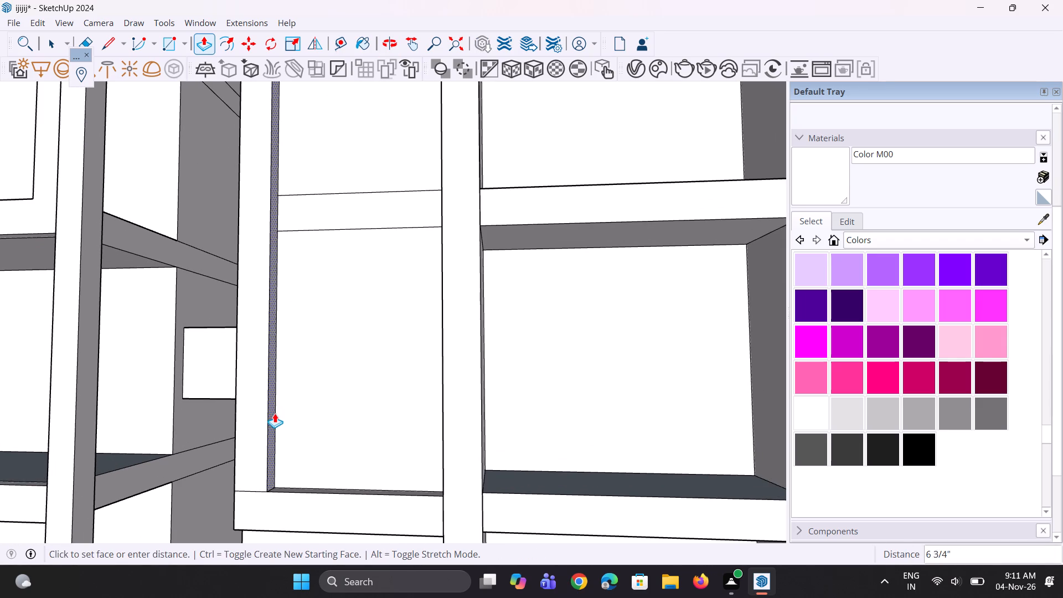
click(275, 413)
Erase the seam line between the corner post and the new bottom beam.
key(e)
scroll(252, 466, up, 2)
drag(252, 485, 253, 501)
Pull the underside of the top roof beam down 6 1/4".
scroll(254, 501, down, 11)
scroll(307, 334, down, 5)
scroll(251, 152, up, 3)
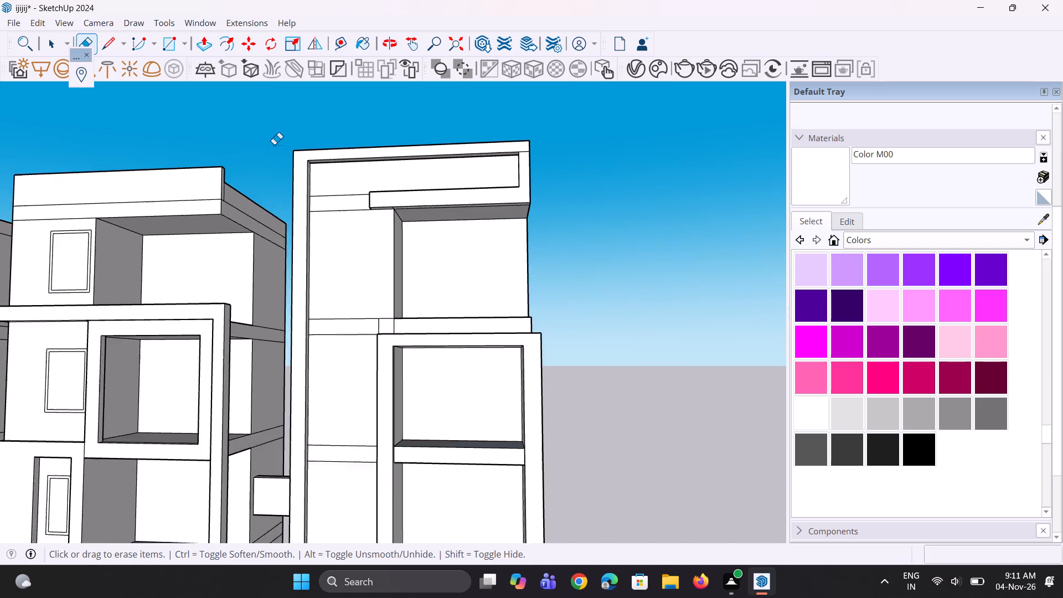
scroll(274, 145, up, 6)
scroll(337, 188, up, 1)
middle_drag(337, 190, 333, 162)
scroll(303, 140, up, 3)
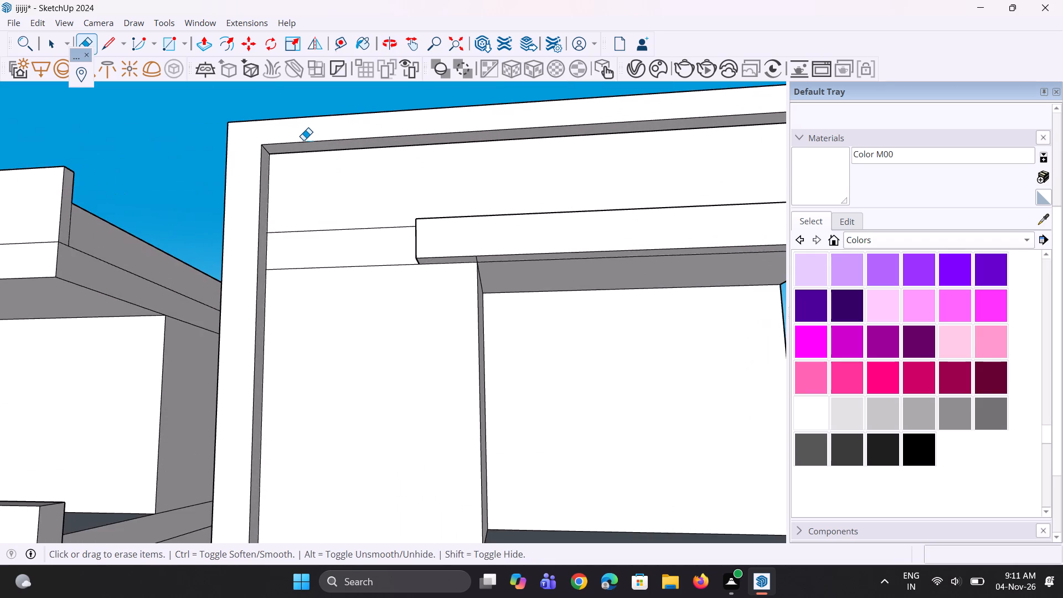
key(p)
scroll(303, 140, up, 3)
click(301, 149)
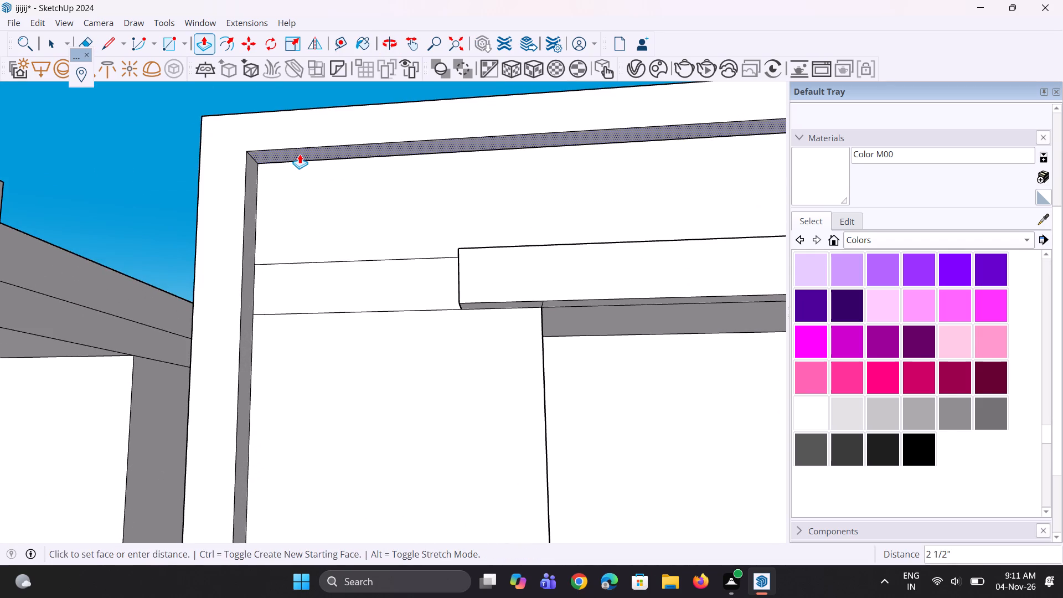
click(300, 162)
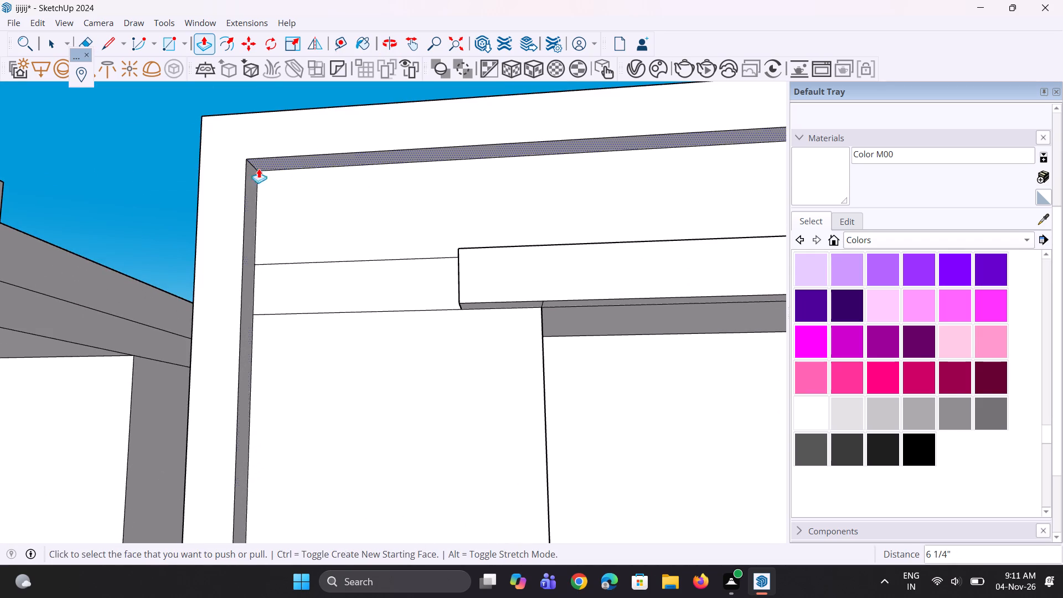
Erase the leftover seam line and stub edge at the frame's upper corner, on the end away from the second tower.
scroll(241, 173, down, 8)
middle_drag(303, 155, 303, 339)
scroll(593, 238, up, 2)
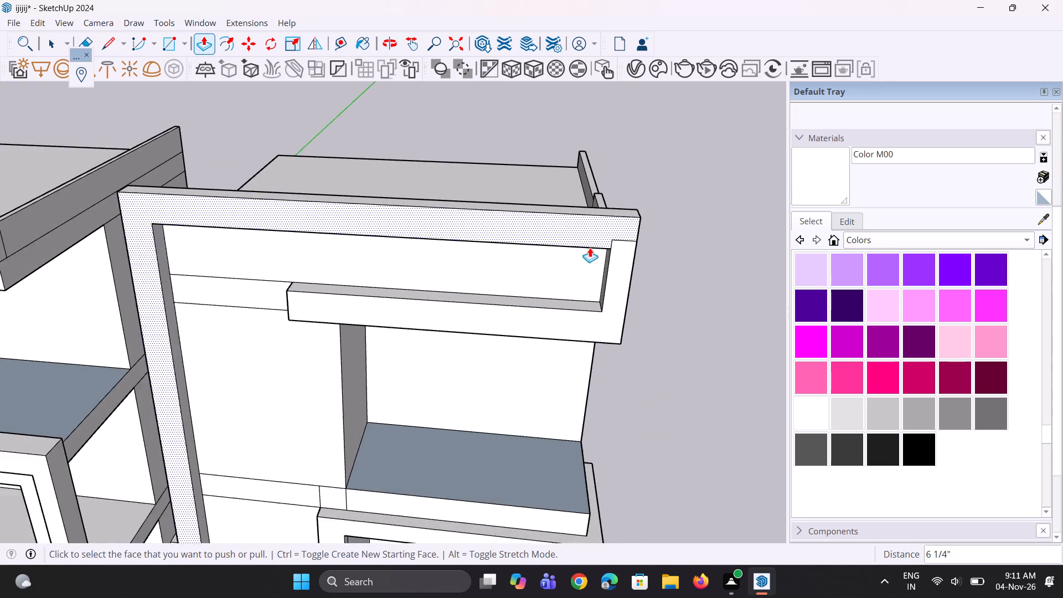
scroll(590, 248, up, 5)
key(e)
scroll(628, 239, up, 2)
click(628, 235)
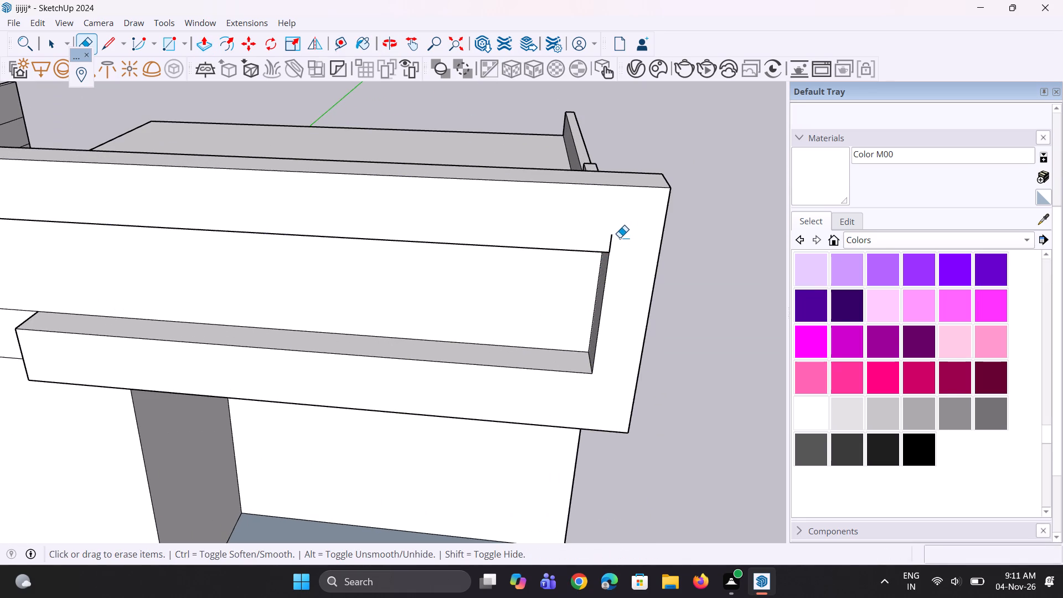
drag(620, 238, 606, 243)
scroll(486, 182, down, 6)
Erase the two horizontal lines on the wall between the corner post and the free end of the lower parapet beam.
middle_drag(463, 275, 469, 190)
drag(187, 228, 185, 238)
drag(184, 238, 179, 266)
scroll(190, 240, down, 4)
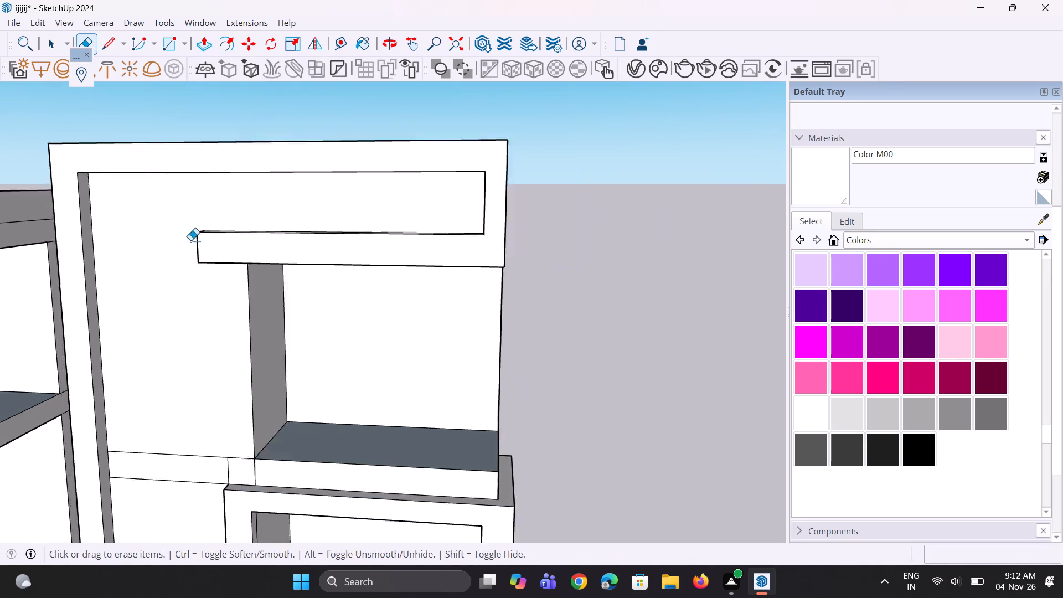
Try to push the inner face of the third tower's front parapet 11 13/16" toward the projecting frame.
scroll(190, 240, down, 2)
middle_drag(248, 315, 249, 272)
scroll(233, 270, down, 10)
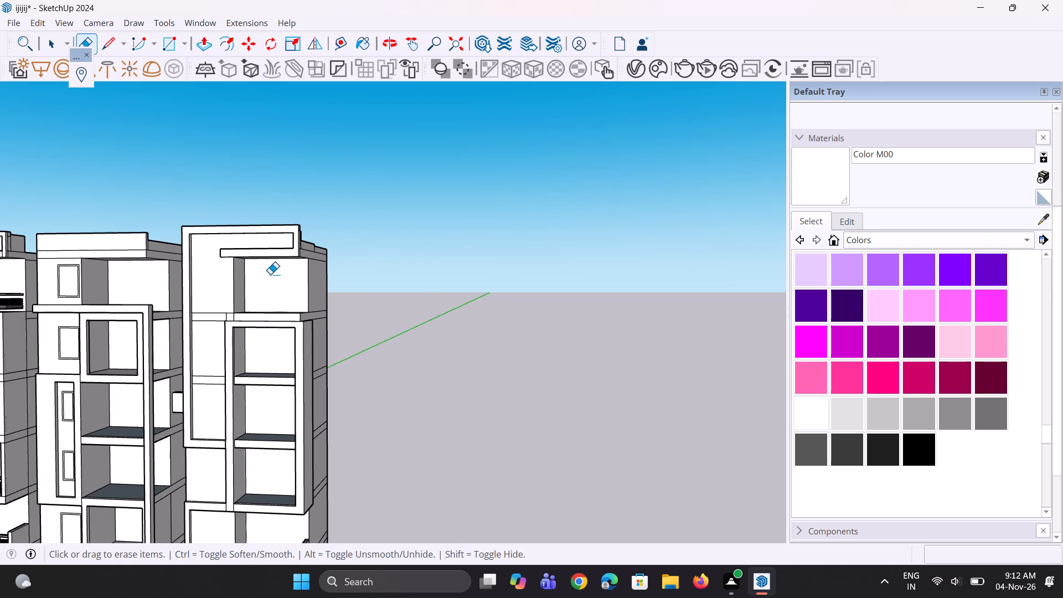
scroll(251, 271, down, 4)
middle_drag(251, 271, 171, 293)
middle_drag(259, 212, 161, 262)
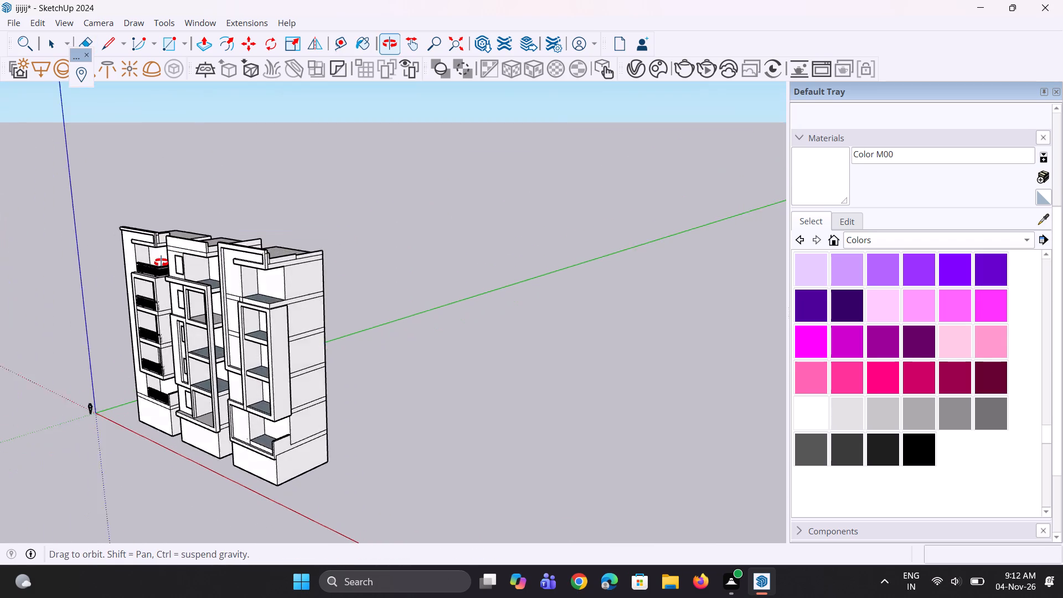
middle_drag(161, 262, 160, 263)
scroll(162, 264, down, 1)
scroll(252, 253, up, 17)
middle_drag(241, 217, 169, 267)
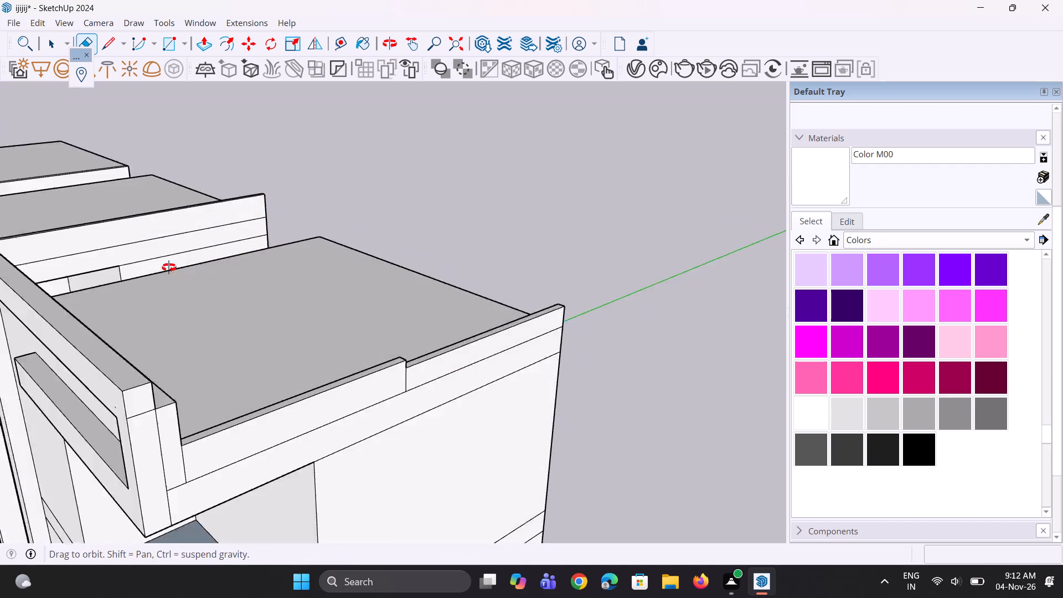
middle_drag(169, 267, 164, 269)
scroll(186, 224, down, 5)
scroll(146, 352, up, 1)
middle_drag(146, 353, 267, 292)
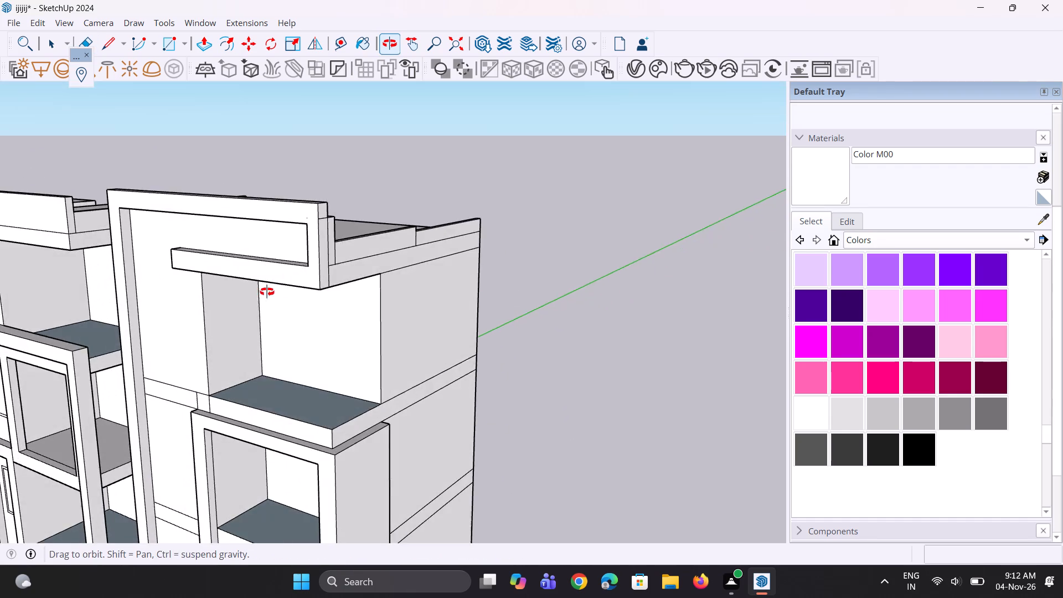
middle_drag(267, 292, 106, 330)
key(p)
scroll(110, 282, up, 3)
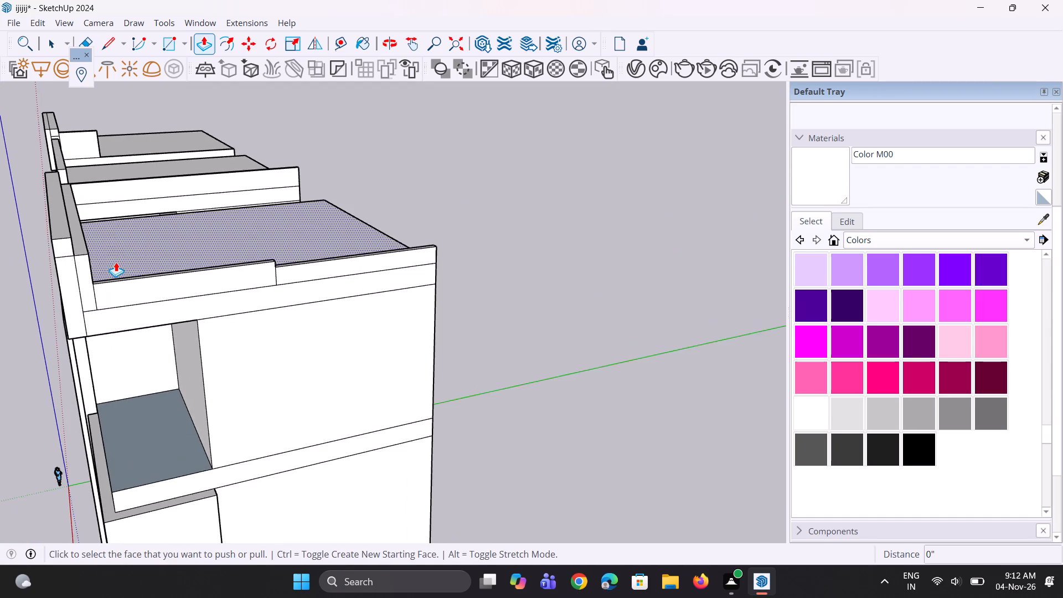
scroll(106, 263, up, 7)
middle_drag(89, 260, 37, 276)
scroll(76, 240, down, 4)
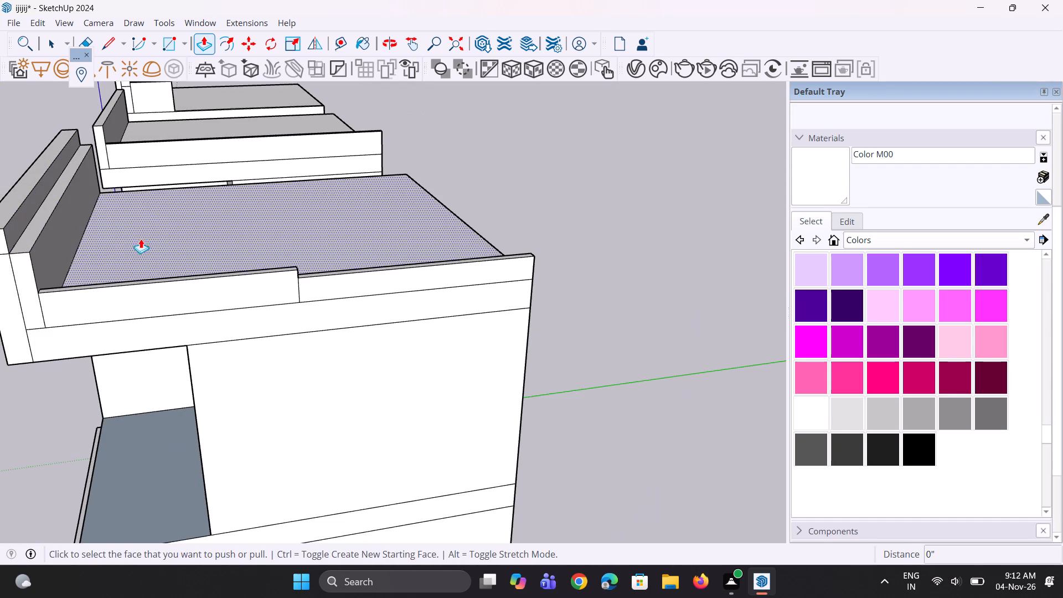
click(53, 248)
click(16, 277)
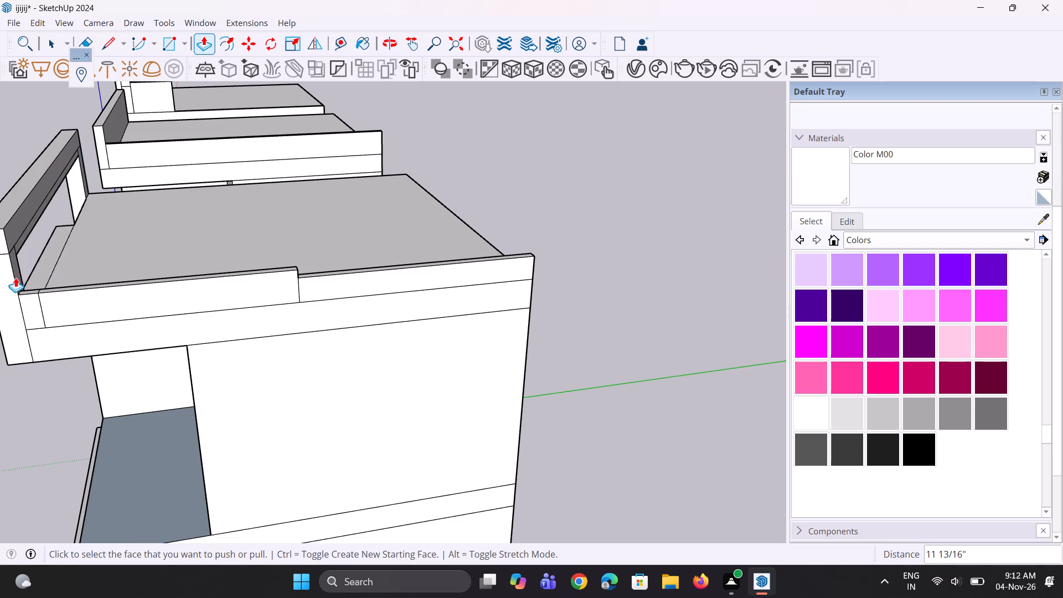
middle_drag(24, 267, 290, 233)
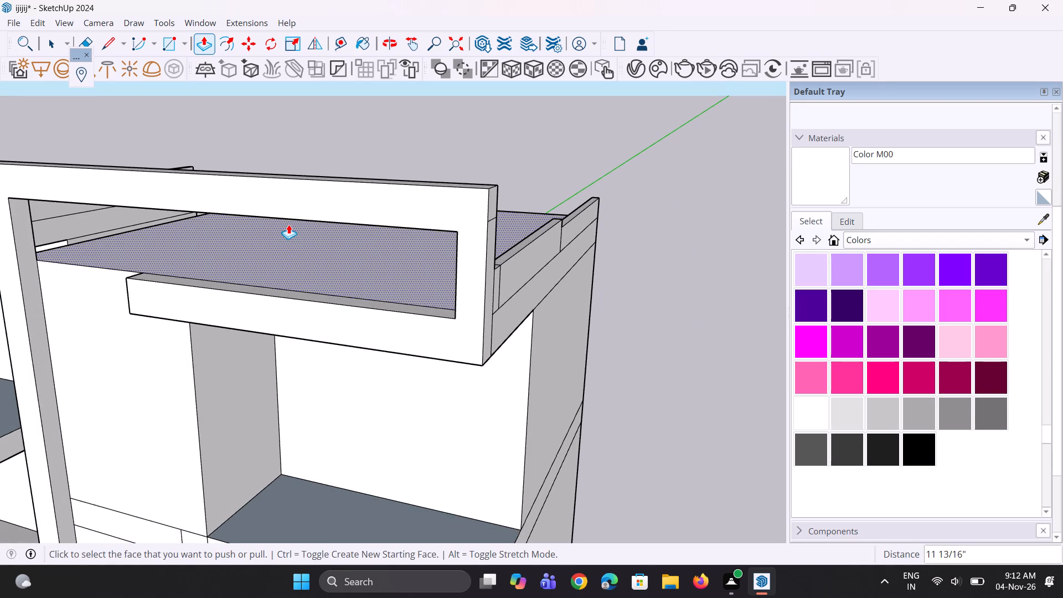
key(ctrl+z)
Remove the front parapet wall behind the projecting frame by pushing its inner face 11 13/16" to the frame's back.
middle_drag(238, 215, 113, 231)
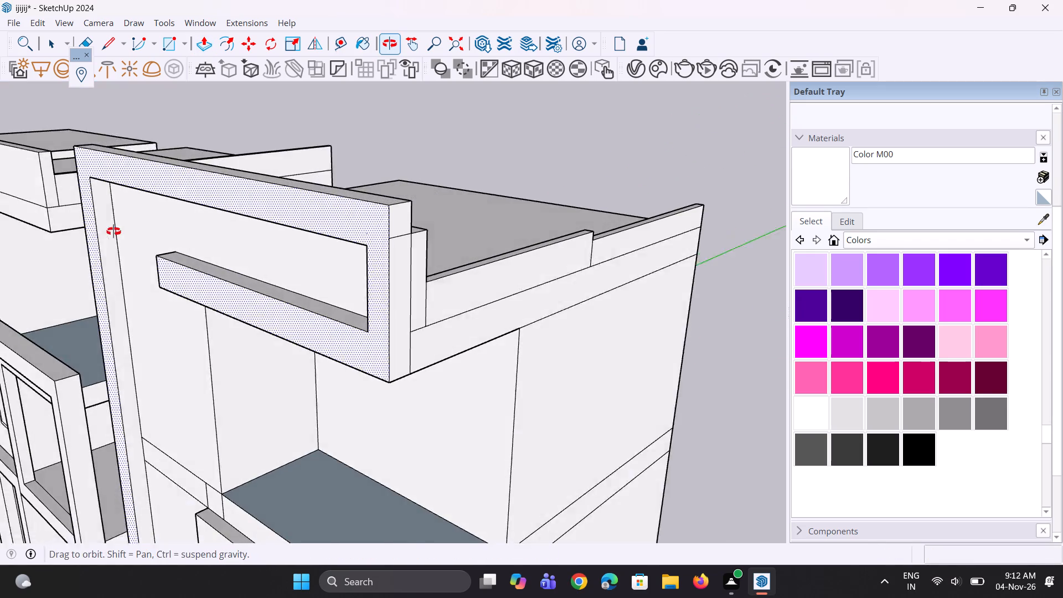
middle_drag(113, 231, 113, 231)
middle_drag(178, 196, 55, 217)
scroll(122, 275, up, 3)
scroll(233, 228, down, 2)
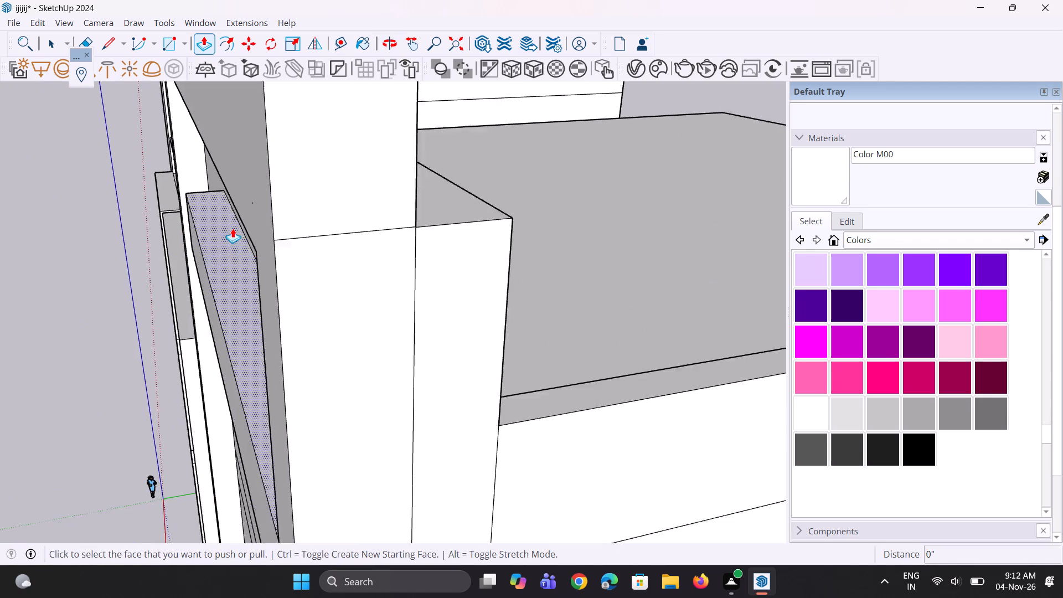
scroll(233, 228, down, 3)
scroll(328, 238, up, 3)
middle_drag(350, 233, 241, 243)
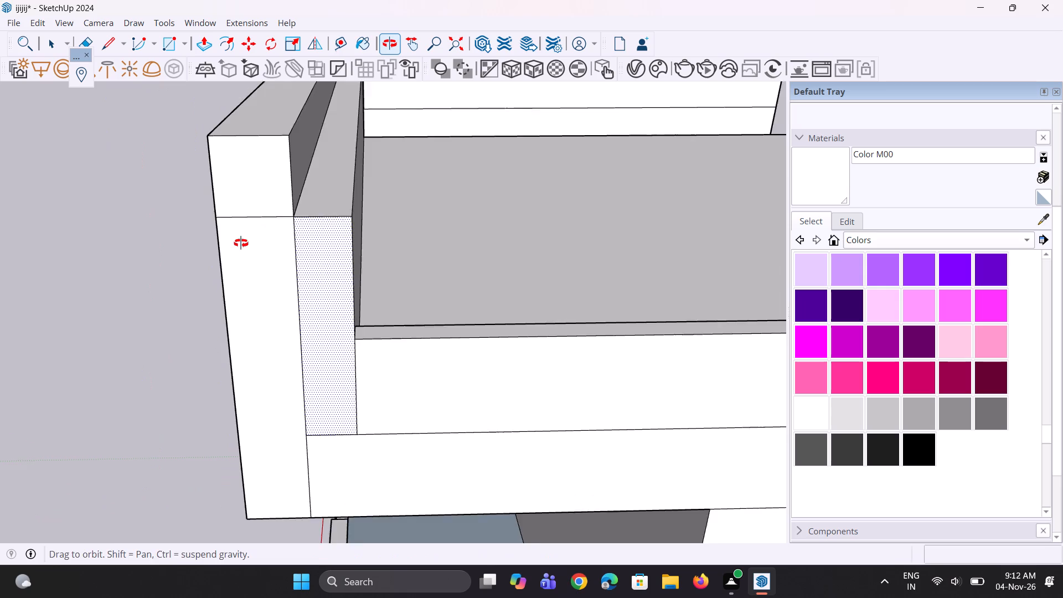
middle_drag(241, 243, 233, 244)
click(360, 248)
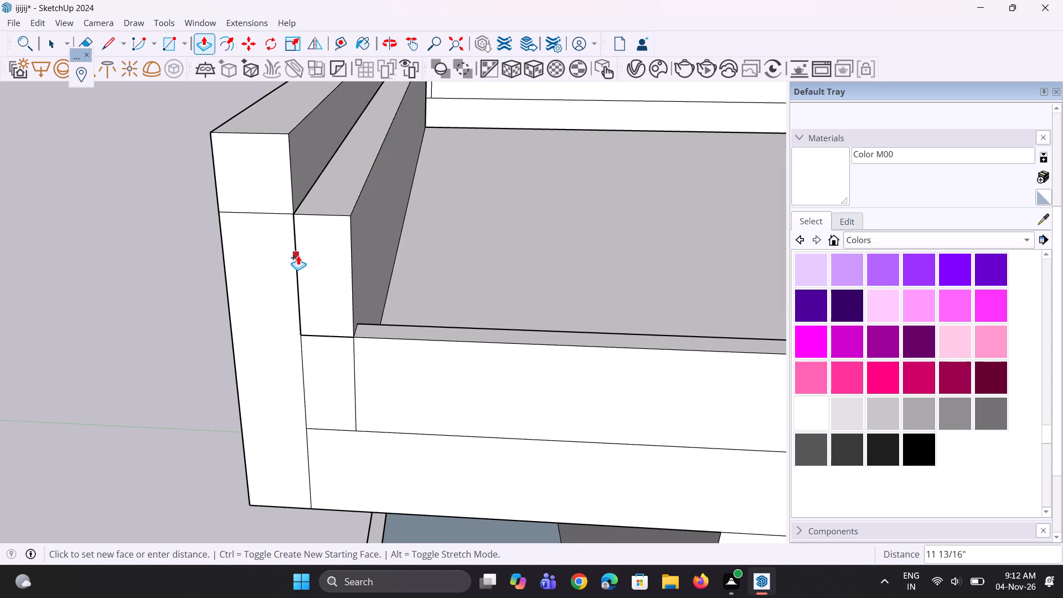
click(298, 255)
click(358, 249)
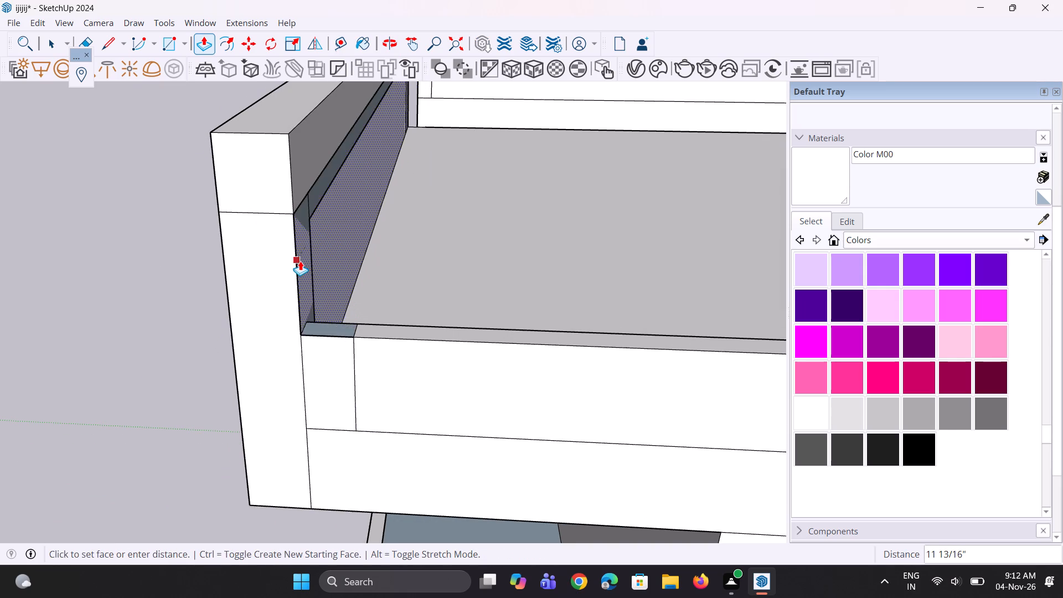
click(300, 261)
scroll(204, 241, down, 5)
middle_drag(208, 233, 420, 178)
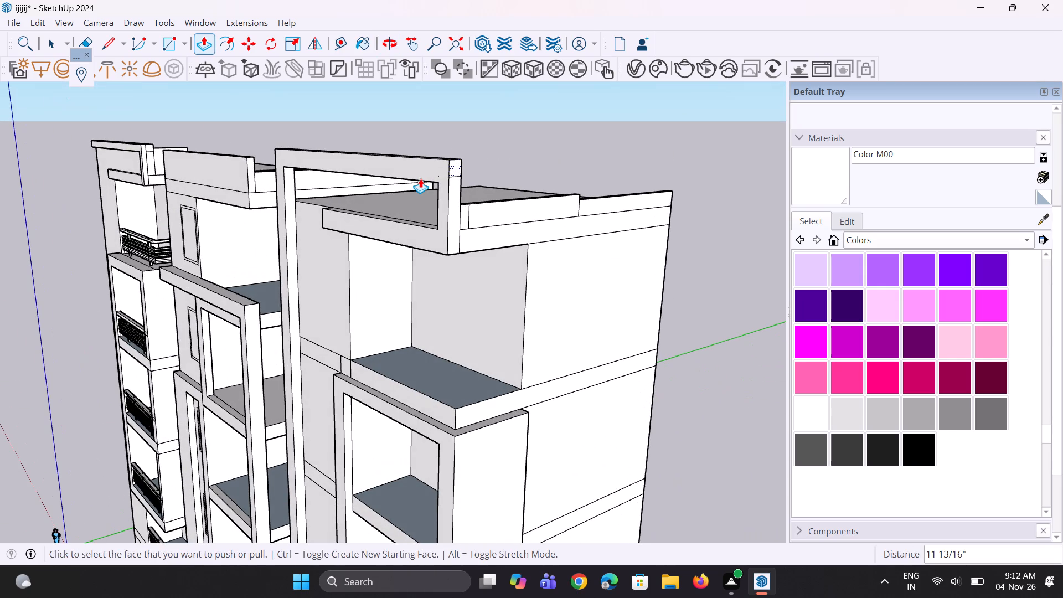
Undo the push/pull edits that cut away the third tower's front parapet wall behind the projecting frame.
key(ctrl+z)
middle_drag(463, 212, 455, 186)
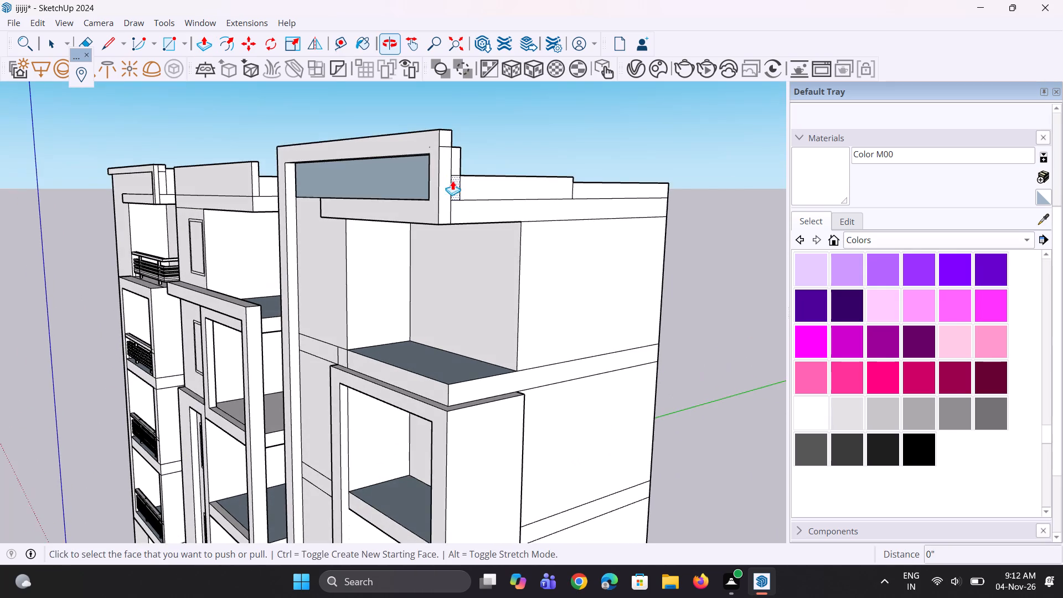
scroll(443, 153, up, 3)
middle_drag(451, 136, 453, 245)
scroll(455, 245, up, 7)
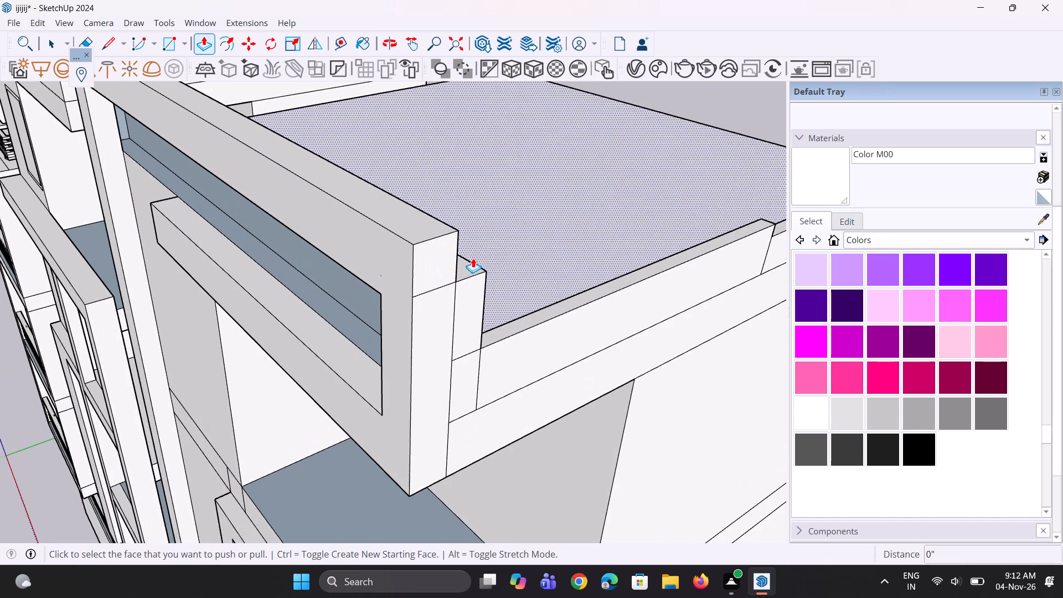
middle_drag(480, 229, 569, 152)
scroll(559, 169, down, 4)
key(ctrl+z)
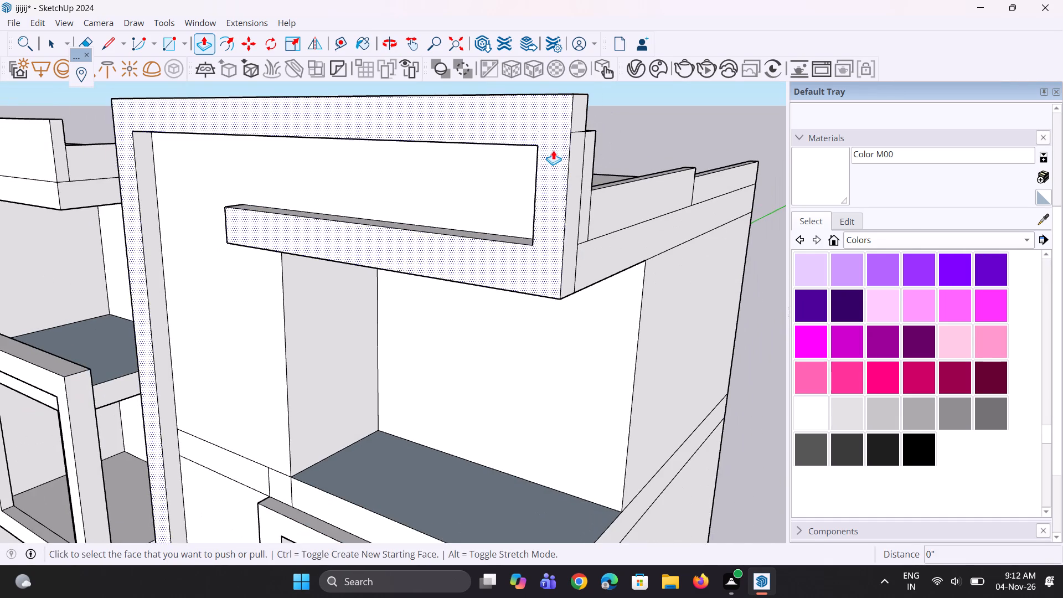
Raise the top face of the front parapet behind the projecting frame until it is level with the frame's top.
middle_drag(565, 142, 329, 232)
scroll(330, 238, up, 3)
click(345, 238)
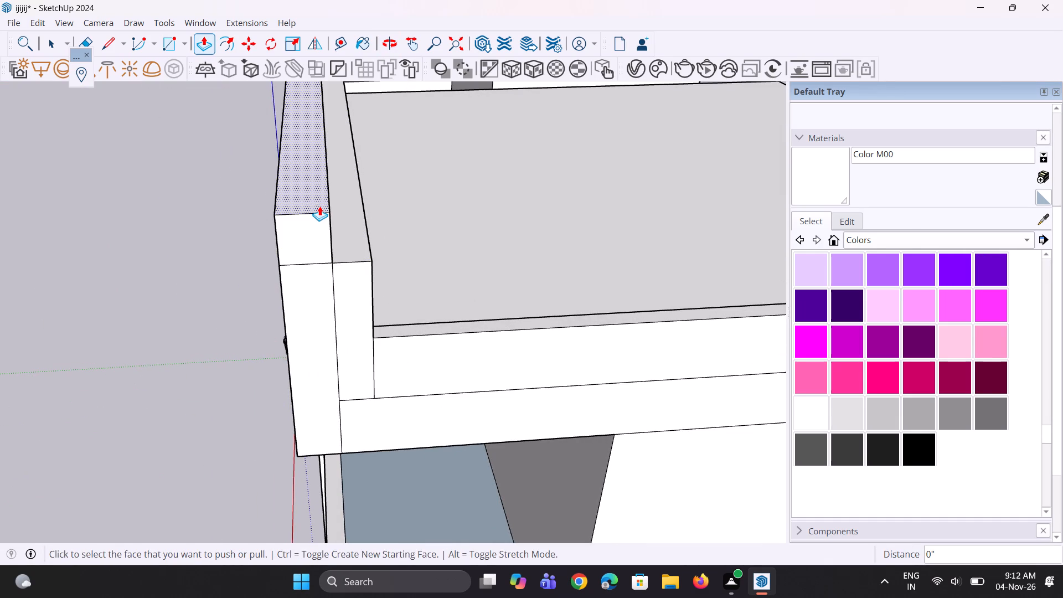
click(349, 236)
click(342, 250)
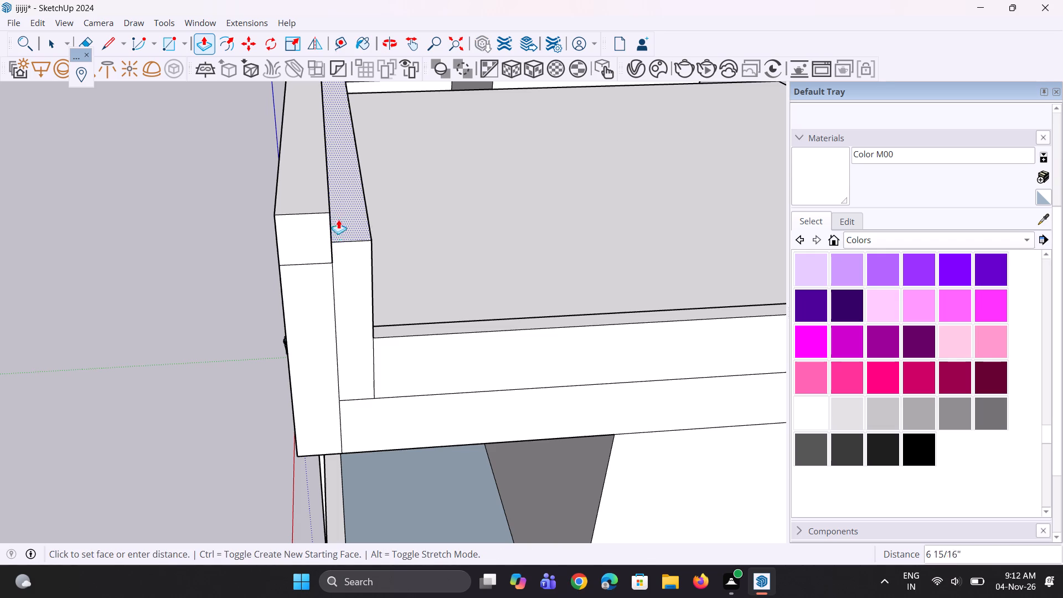
click(300, 205)
Erase the short horizontal line on the frame's end face and the vertical seam between the raised front parapet and the side parapet.
scroll(302, 291, down, 4)
middle_drag(310, 286, 311, 259)
key(e)
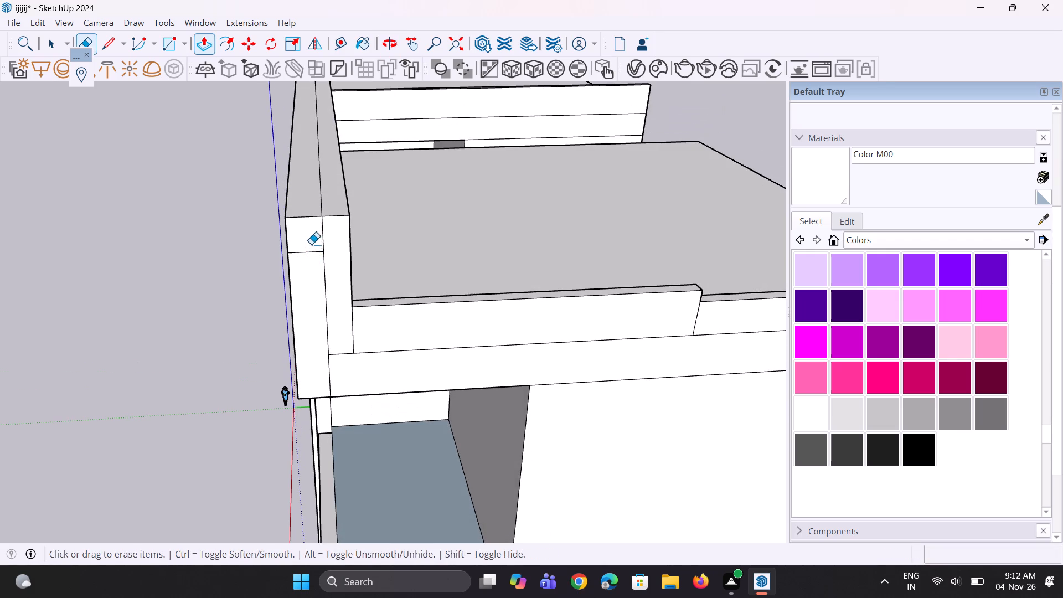
drag(311, 242, 312, 260)
middle_click(368, 317)
scroll(347, 325, up, 1)
scroll(307, 307, down, 6)
middle_drag(329, 323, 348, 270)
scroll(305, 234, down, 9)
middle_drag(303, 238, 308, 223)
scroll(330, 232, up, 4)
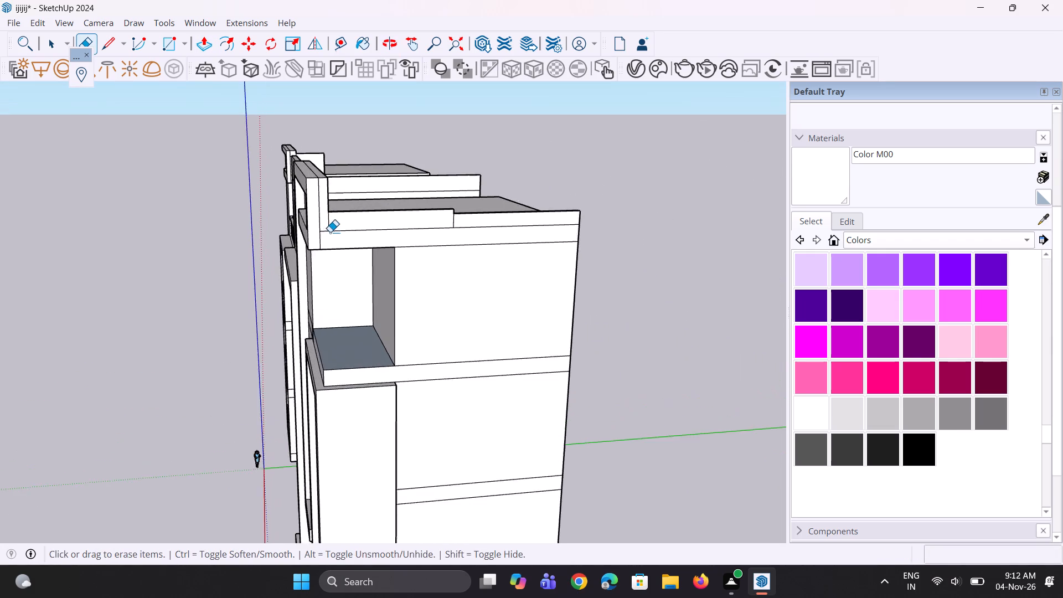
scroll(330, 232, up, 9)
scroll(270, 206, down, 4)
middle_drag(269, 206, 270, 206)
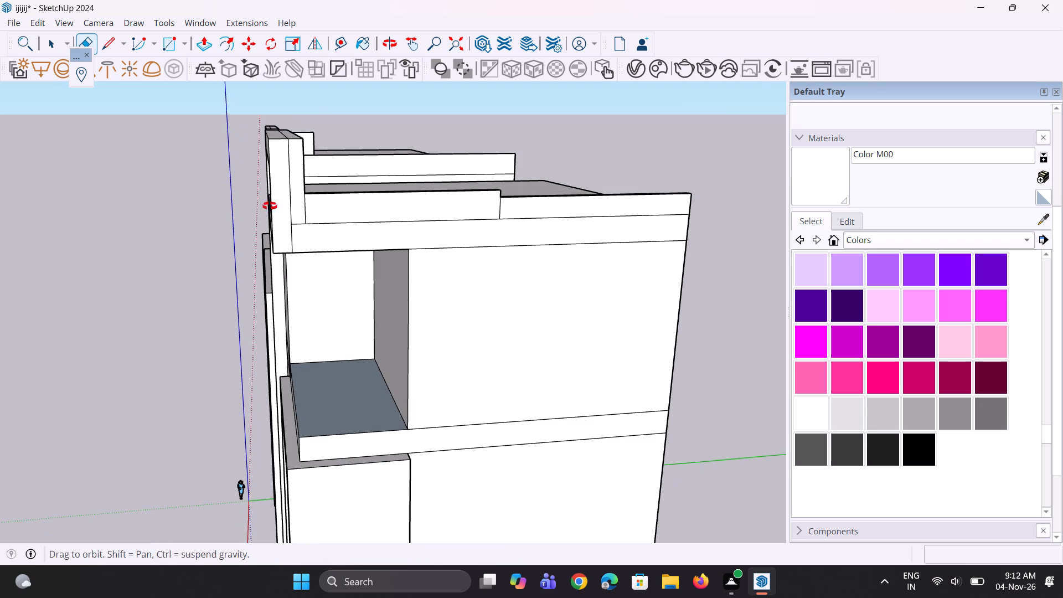
middle_drag(270, 206, 278, 206)
scroll(315, 201, up, 3)
drag(325, 205, 303, 209)
scroll(303, 210, up, 1)
middle_drag(306, 210, 327, 215)
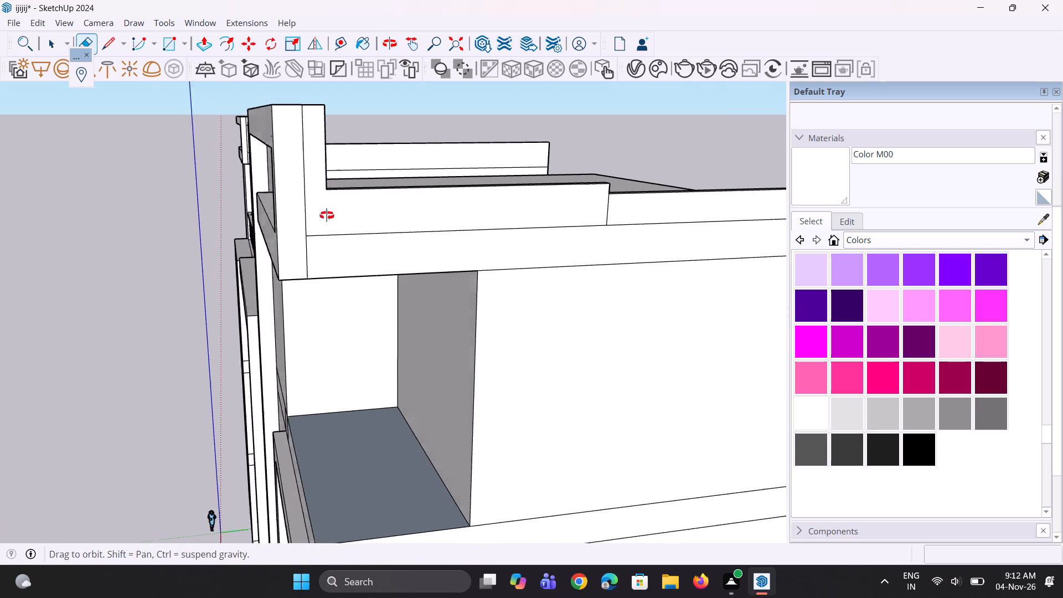
middle_drag(327, 215, 336, 218)
Erase the vertical seam between the frame and the raised parapet, plus the horizontal line under the raised side parapet.
scroll(291, 218, down, 6)
middle_drag(288, 218, 407, 185)
scroll(372, 171, down, 5)
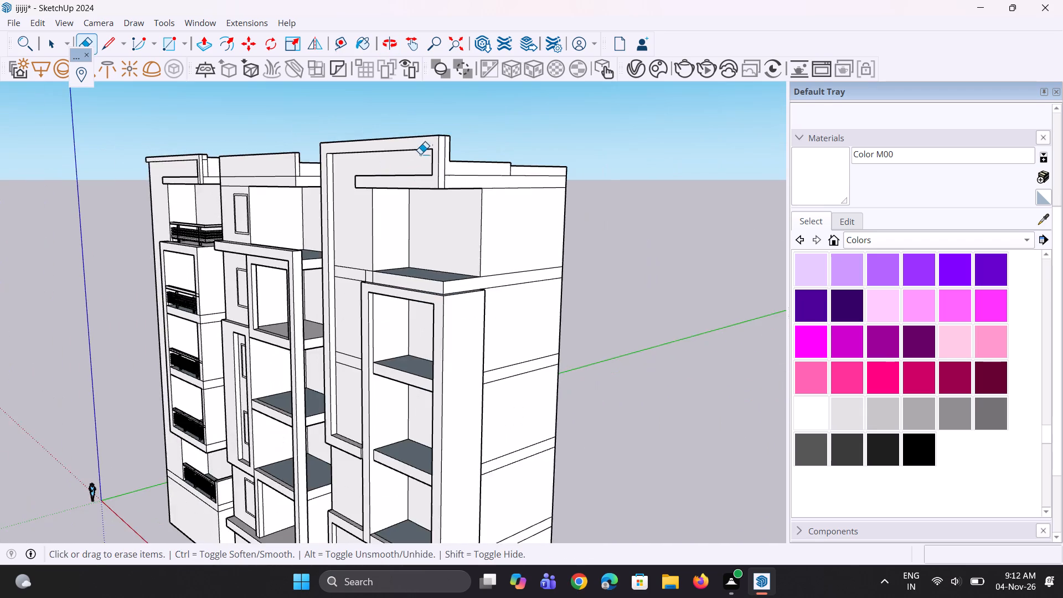
scroll(420, 154, up, 14)
click(446, 179)
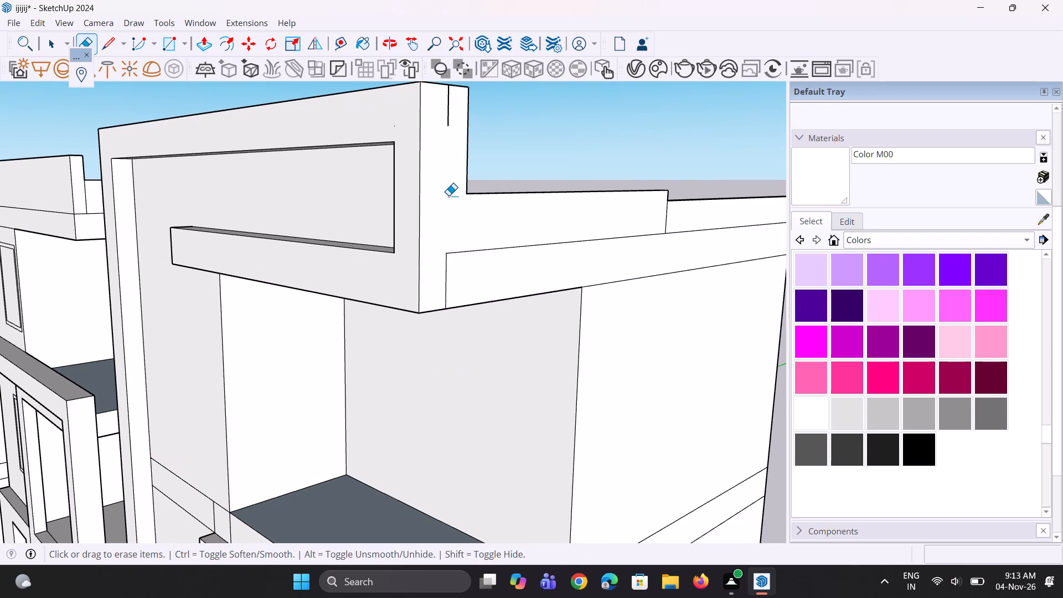
scroll(444, 208, down, 2)
scroll(438, 146, up, 2)
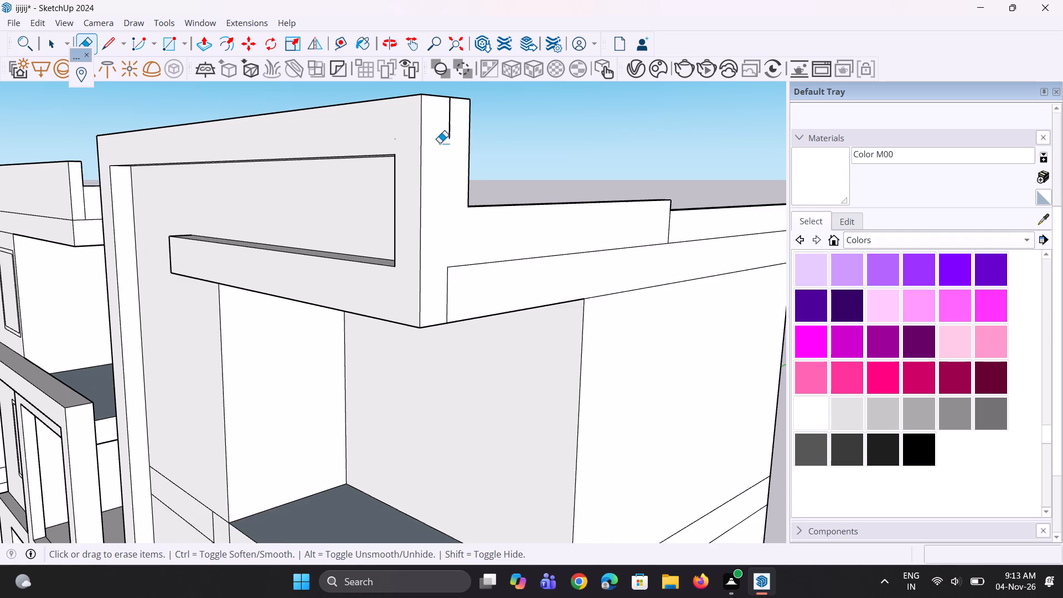
scroll(441, 136, up, 3)
click(449, 119)
drag(450, 333, 450, 342)
drag(466, 306, 463, 329)
scroll(385, 312, down, 4)
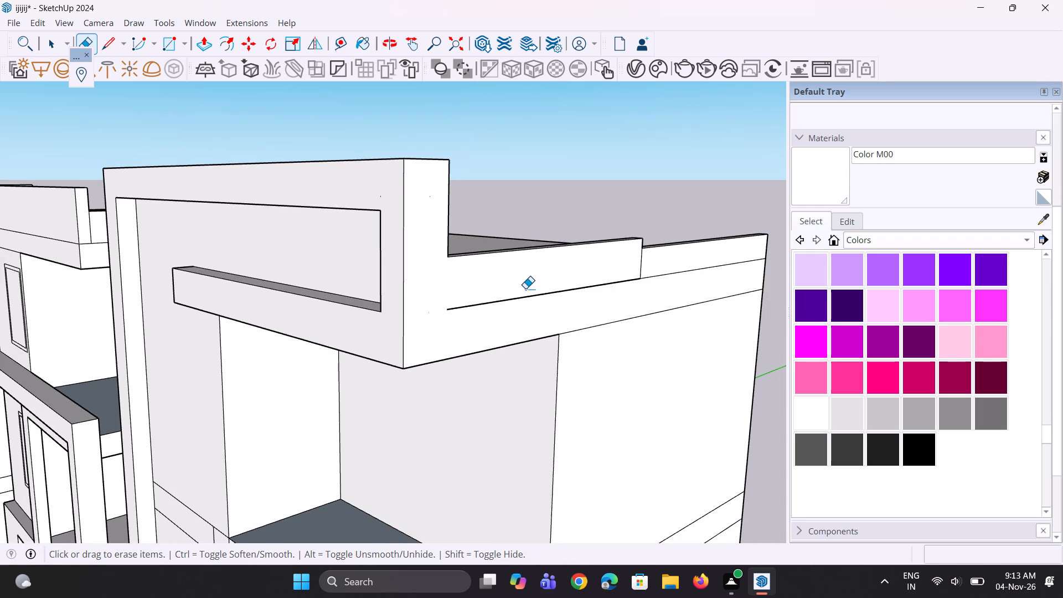
drag(525, 288, 528, 307)
Examine the three towers' facades and rooflines from a distance and from different angles.
scroll(340, 279, down, 5)
middle_drag(133, 240, 246, 268)
scroll(137, 243, down, 11)
middle_drag(136, 236, 177, 215)
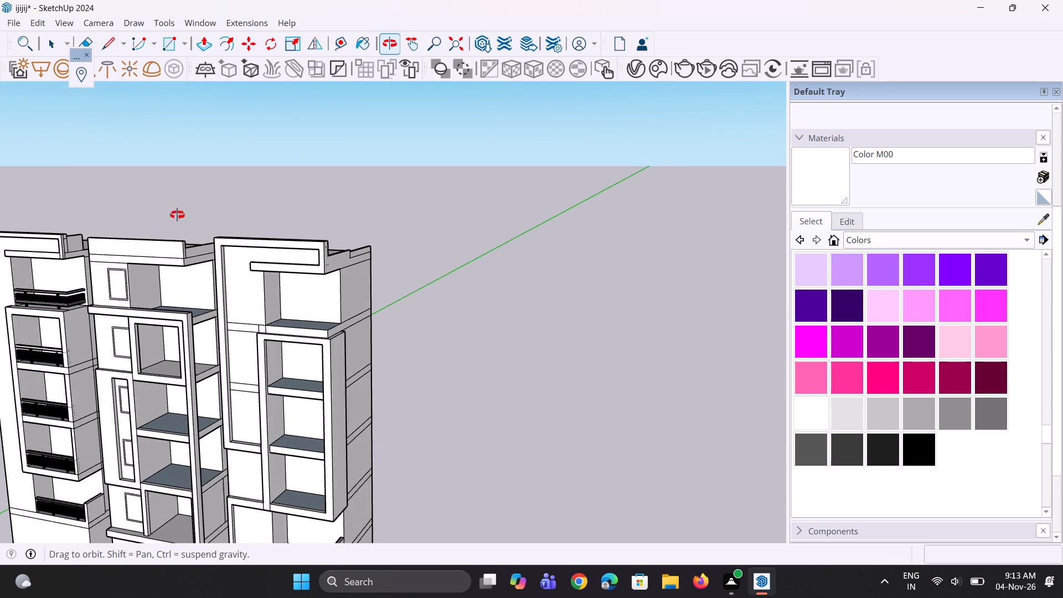
middle_drag(177, 215, 178, 215)
scroll(176, 185, down, 4)
middle_drag(333, 333, 256, 337)
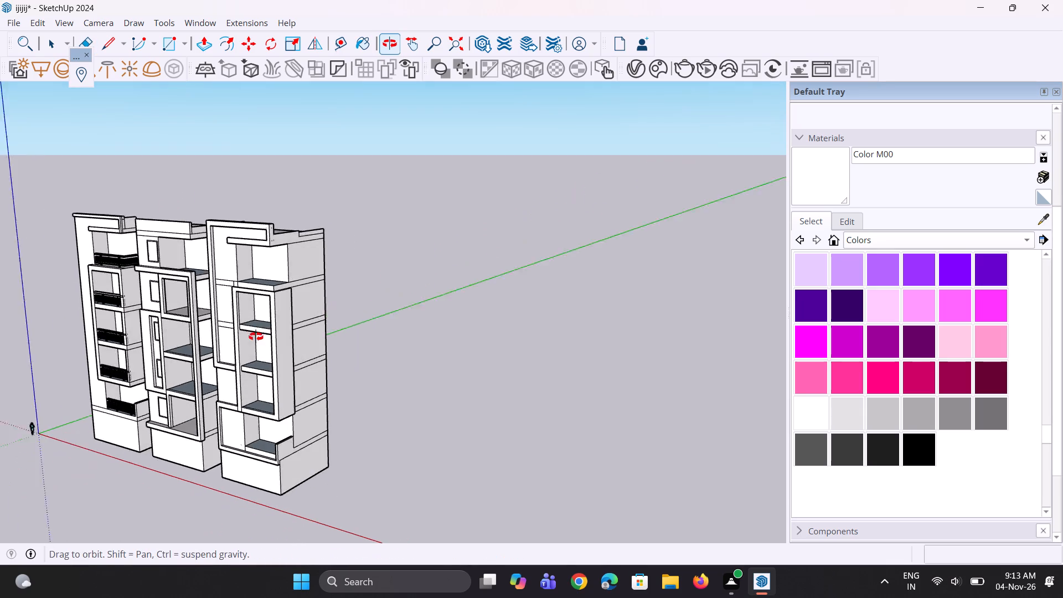
middle_drag(256, 337, 233, 311)
middle_drag(233, 311, 151, 291)
Draw a line from the frame opening's lower corner to the front corner edge, separating the lower beam from the upright.
scroll(223, 220, up, 4)
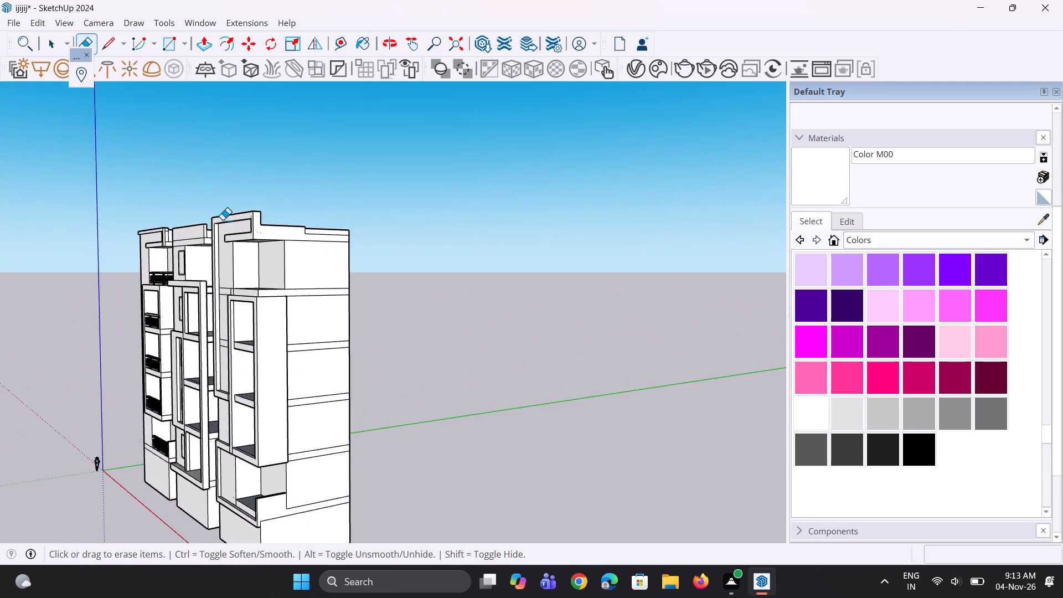
scroll(223, 220, up, 16)
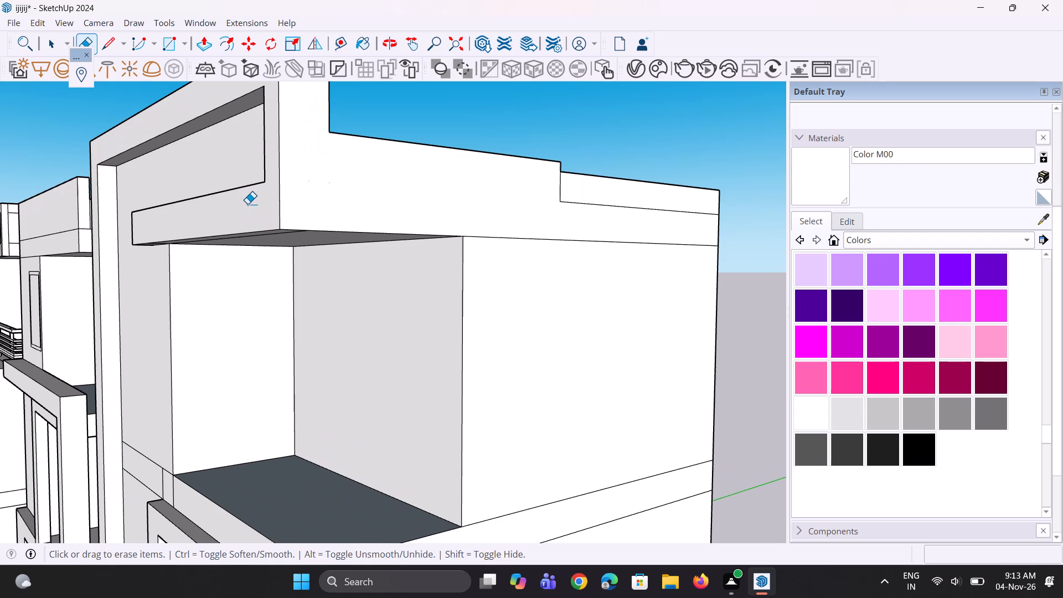
key(l)
middle_drag(252, 197, 228, 302)
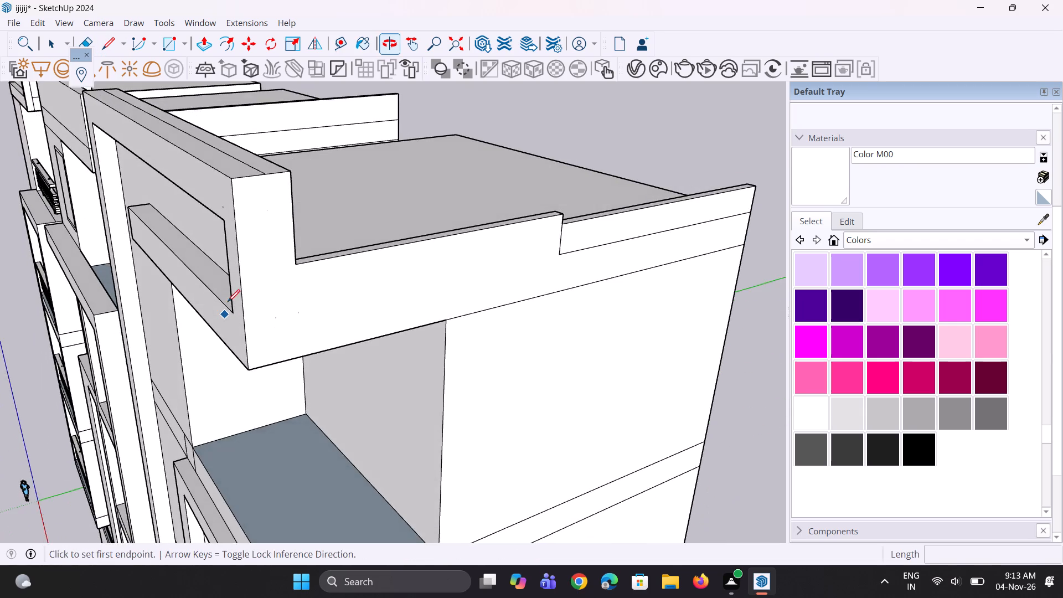
scroll(229, 276, up, 4)
scroll(228, 329, up, 2)
click(236, 329)
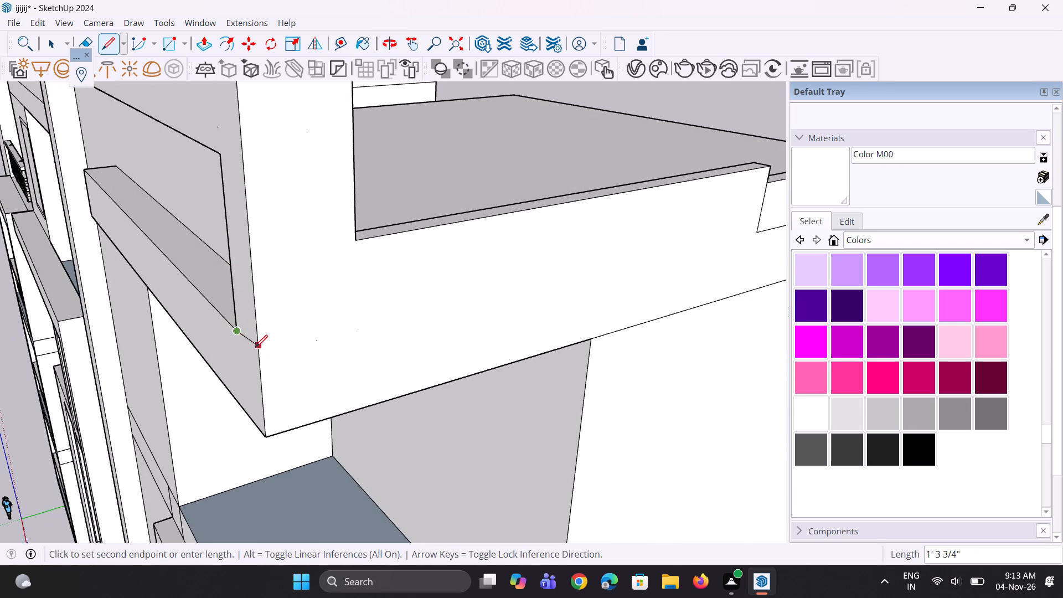
click(259, 353)
Pull the front face of the frame's lower beam outward 10 7/8".
key(p)
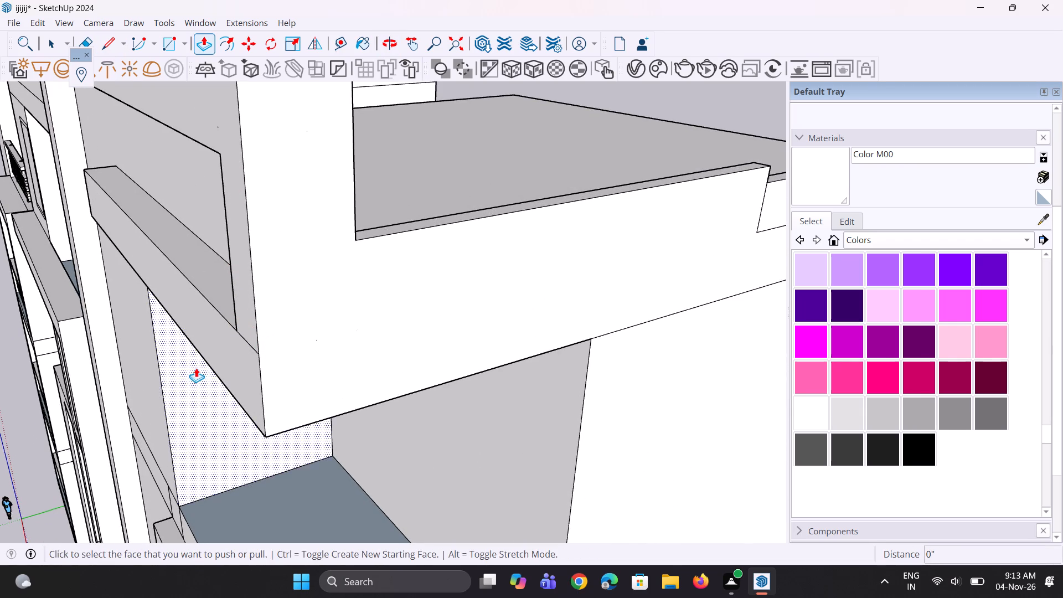
scroll(219, 354, up, 2)
click(226, 354)
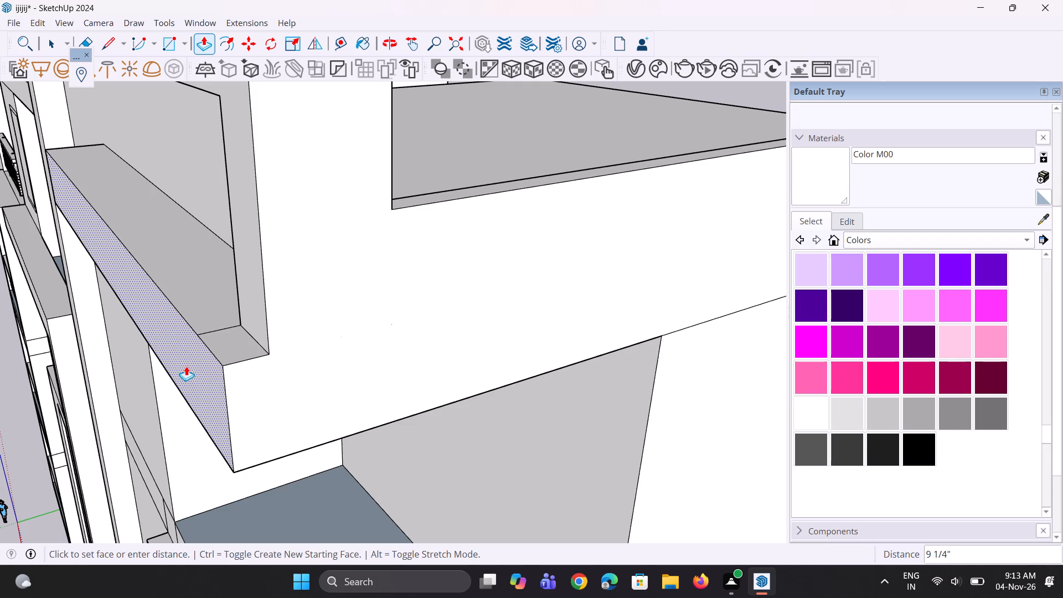
click(178, 366)
scroll(176, 352, down, 4)
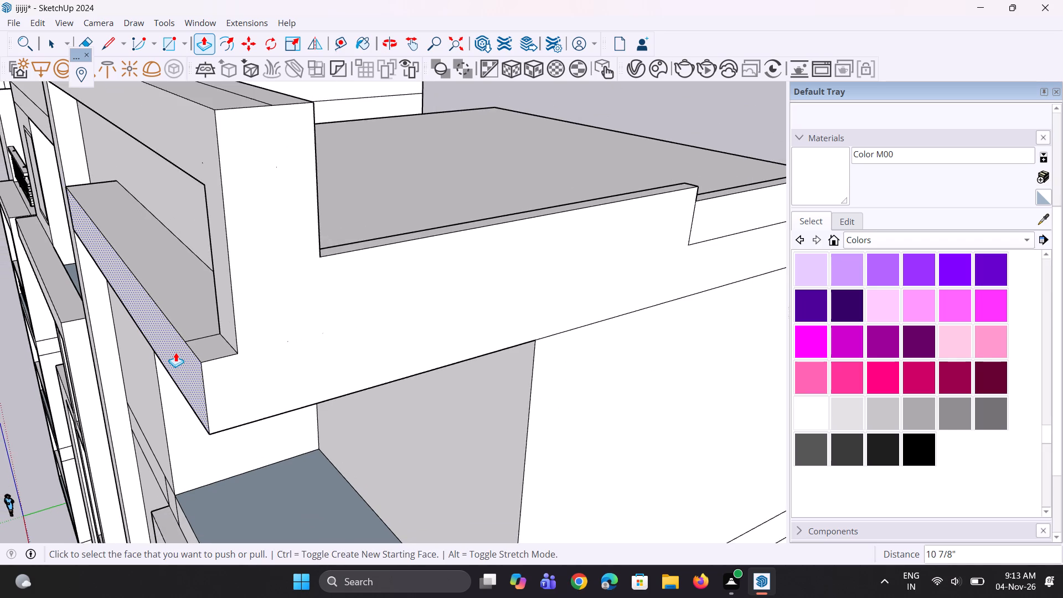
scroll(176, 351, down, 3)
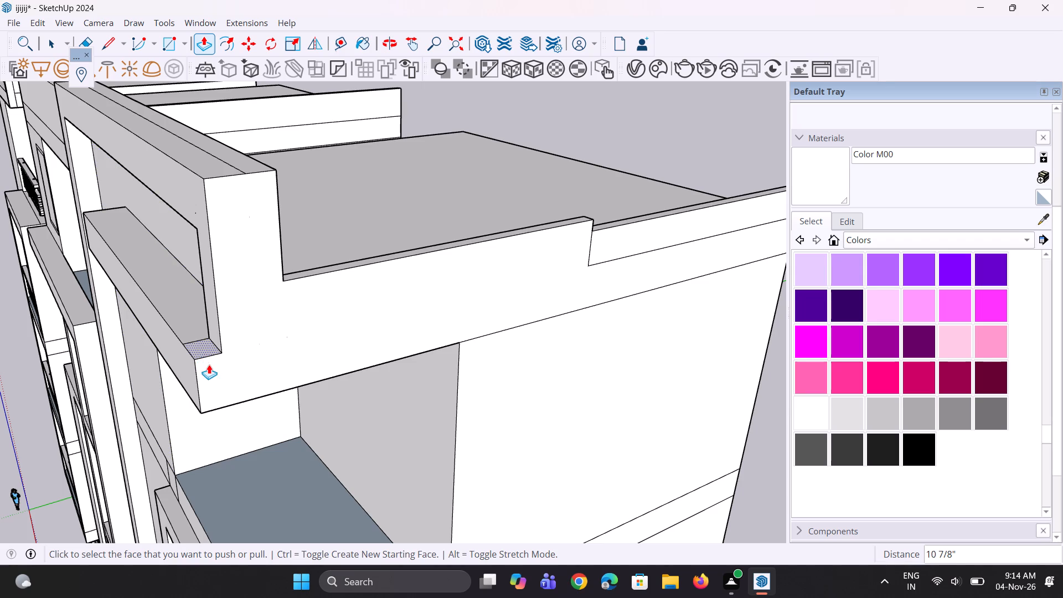
Draw a line about 16' long on the side face from the upright's base to the lower corner of the side parapet's step.
scroll(209, 395, down, 2)
scroll(213, 390, up, 1)
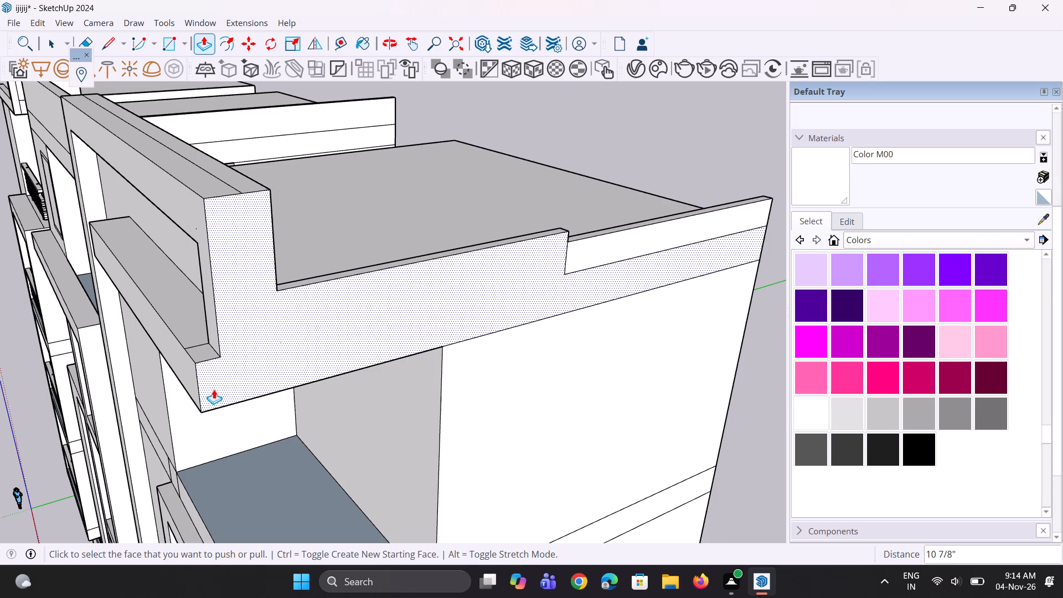
scroll(236, 384, up, 1)
key(l)
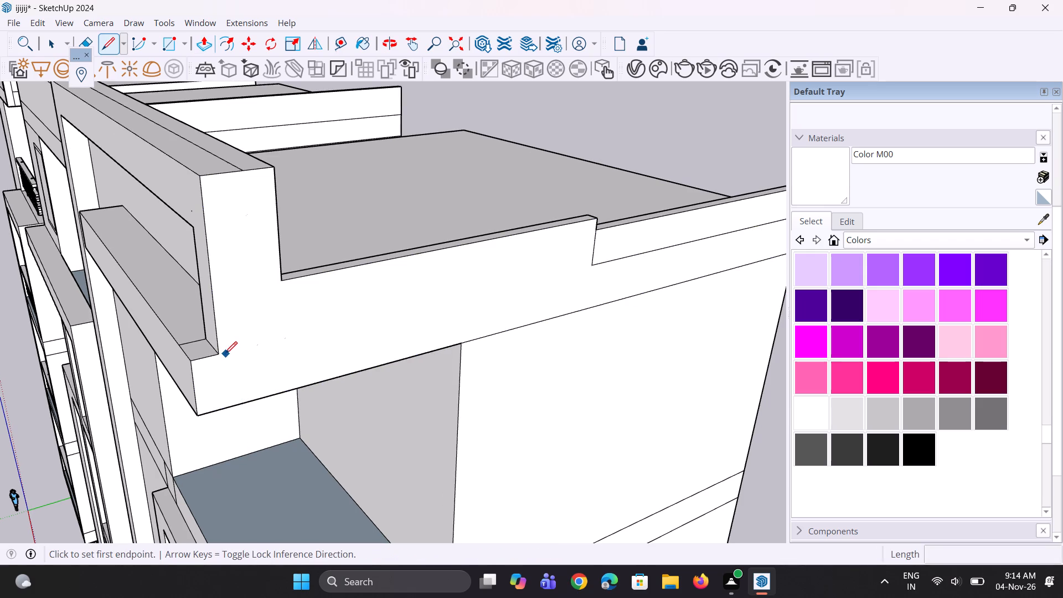
click(220, 351)
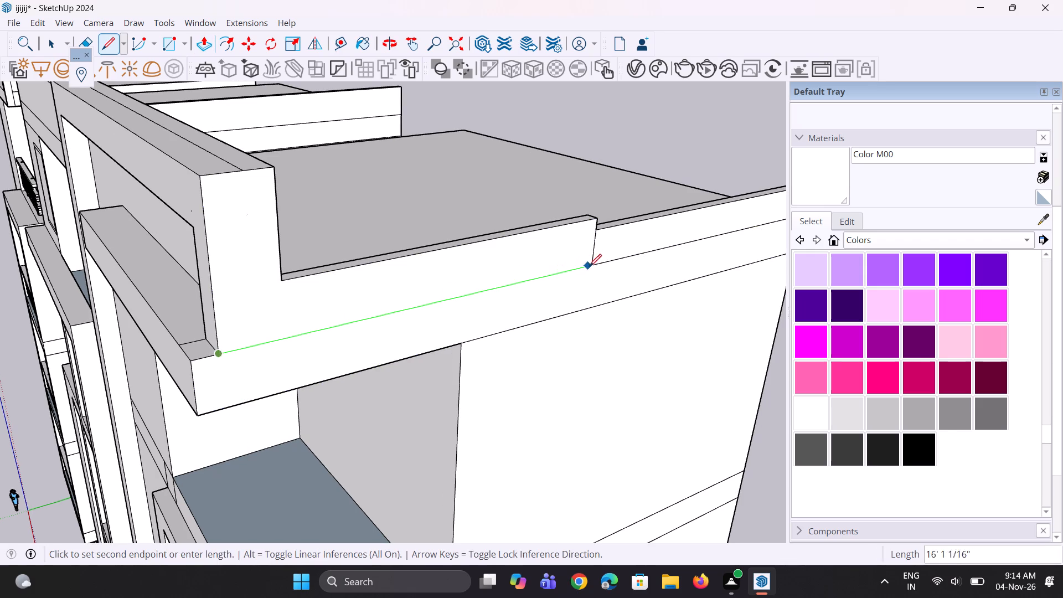
click(592, 267)
Erase the short seam line on the top of the projecting lower beam near the front corner.
key(e)
scroll(183, 331, up, 3)
drag(191, 337, 198, 349)
scroll(224, 380, down, 4)
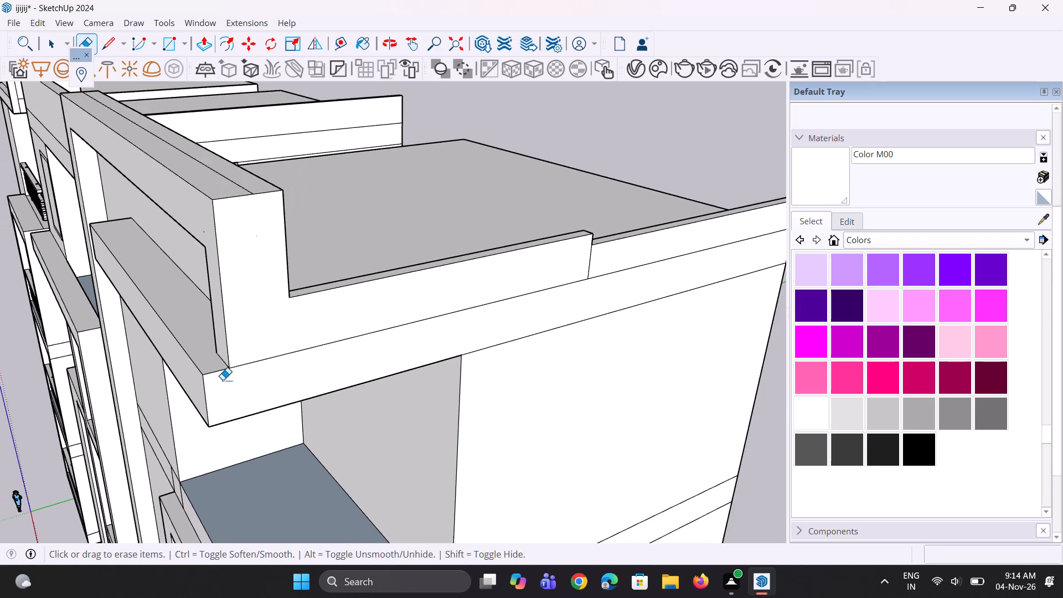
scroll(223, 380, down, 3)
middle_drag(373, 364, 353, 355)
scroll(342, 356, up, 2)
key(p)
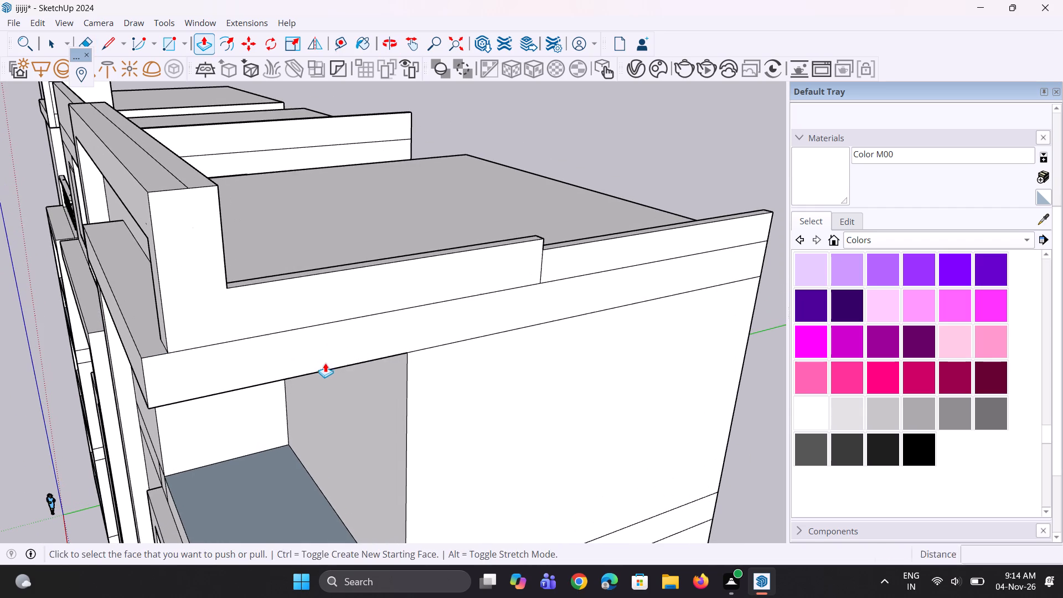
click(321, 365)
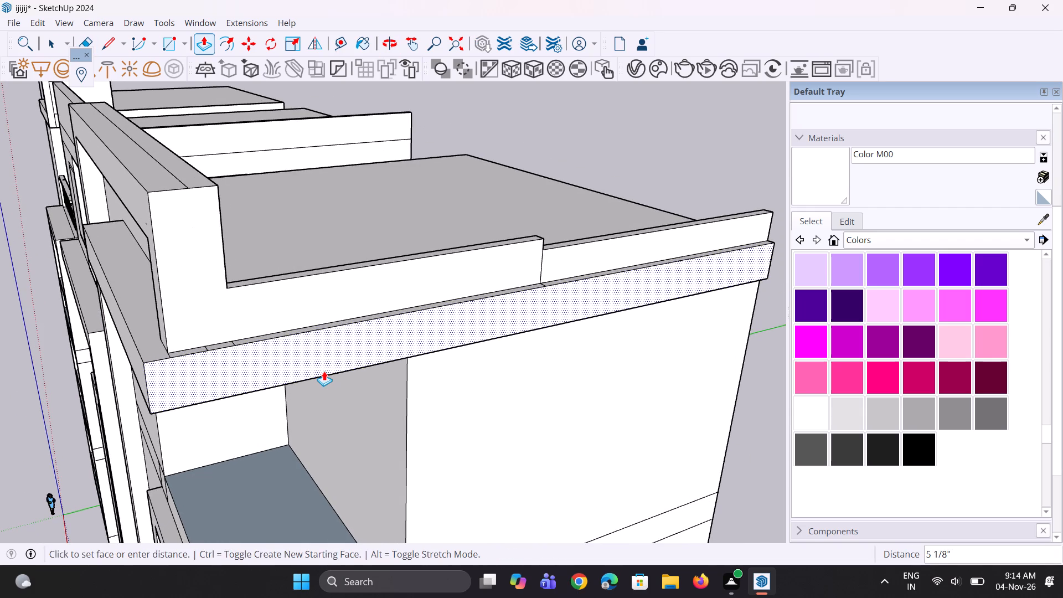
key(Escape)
Draw a 2' vertical line across the side band below the parapet, a little beyond the parapet step.
key(l)
scroll(477, 312, up, 1)
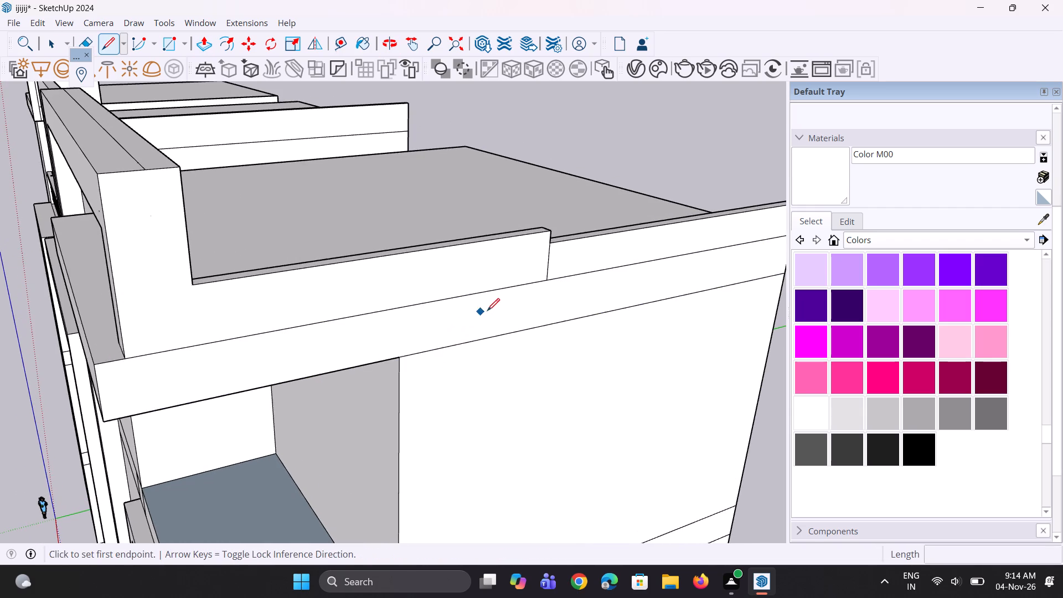
scroll(470, 342, down, 1)
scroll(405, 345, down, 3)
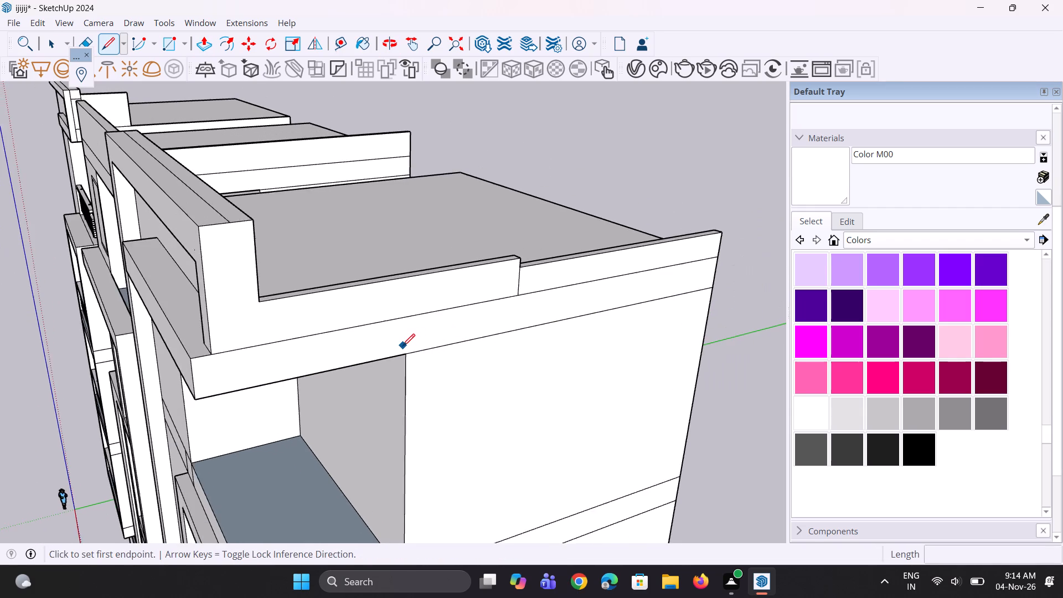
scroll(403, 347, down, 2)
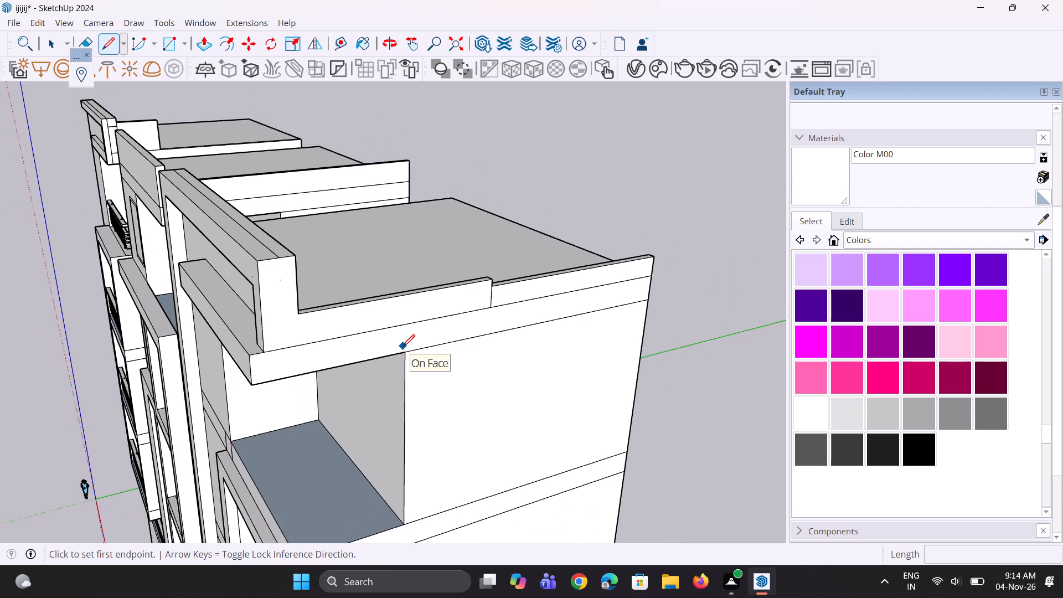
scroll(547, 298, up, 1)
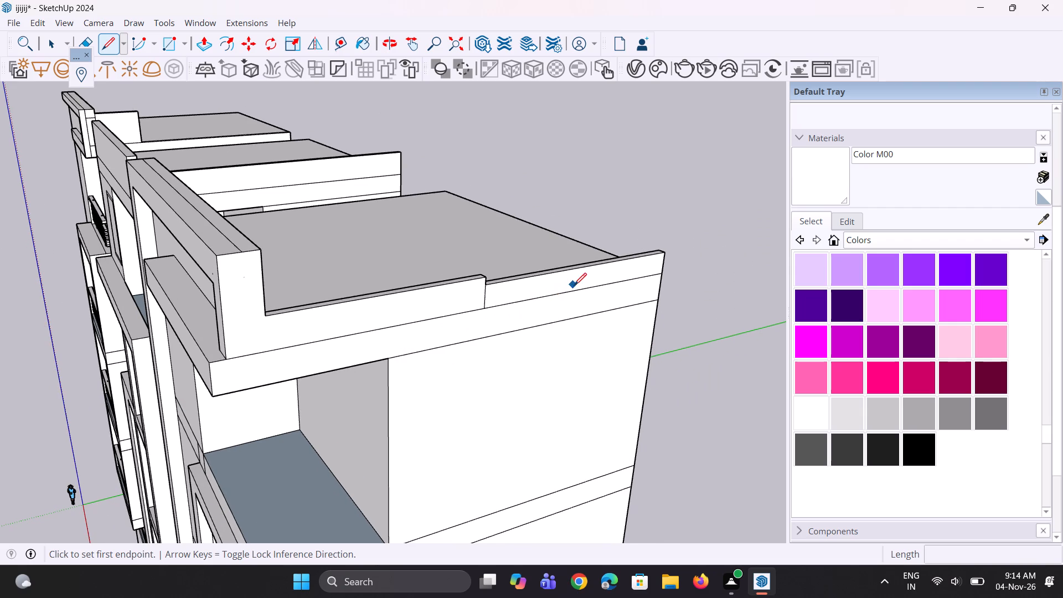
click(555, 296)
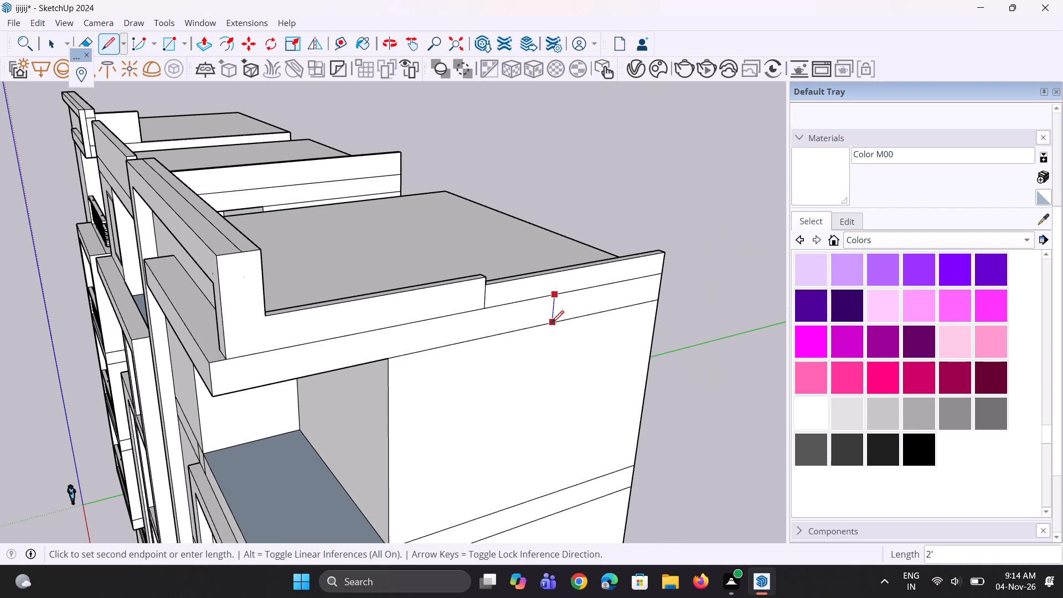
click(551, 323)
Pull the side band between the front corner and the vertical division line outward about 10 1/2".
scroll(516, 336, down, 3)
key(p)
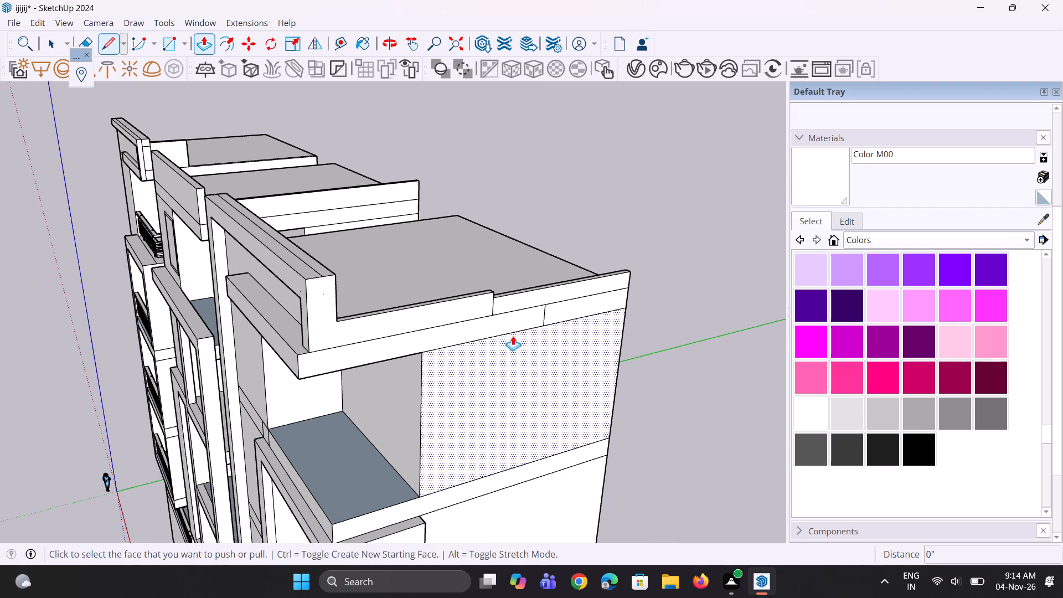
click(507, 320)
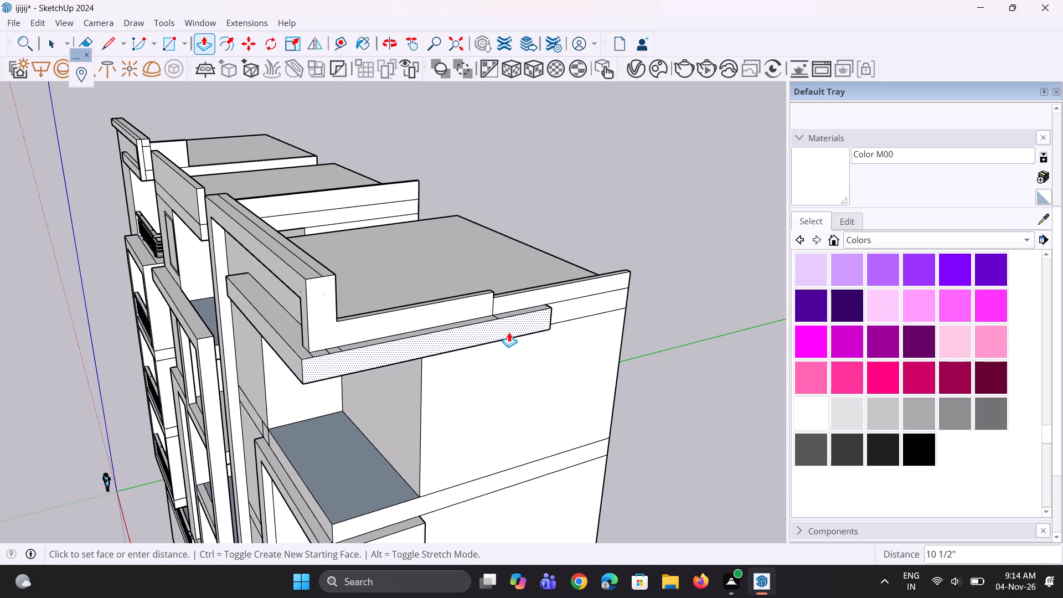
click(509, 332)
Push the rear end face of the projecting side beam back about 6 1/4".
middle_drag(508, 332, 268, 305)
scroll(315, 304, up, 3)
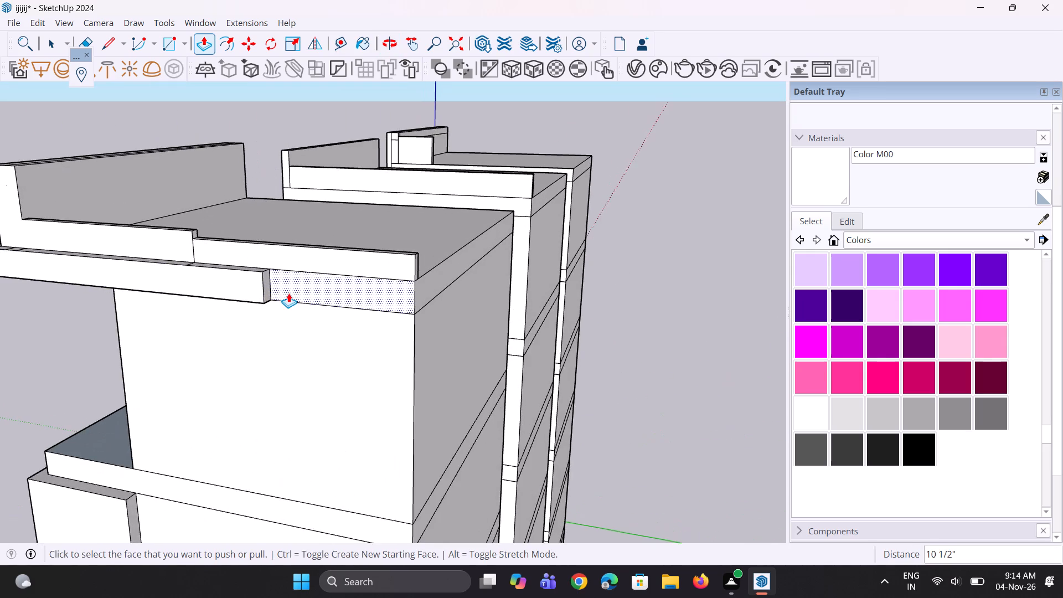
scroll(285, 291, up, 5)
click(260, 285)
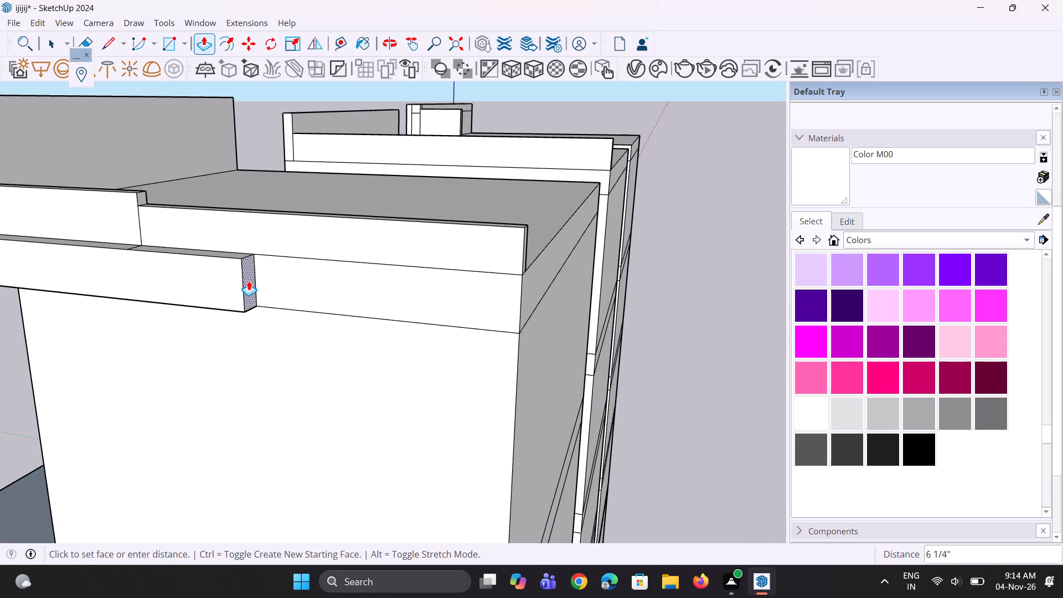
click(242, 281)
Extend the side beam's rear end by 1' 9/16" as a new section, keeping the original end edges.
scroll(240, 281, up, 3)
click(240, 281)
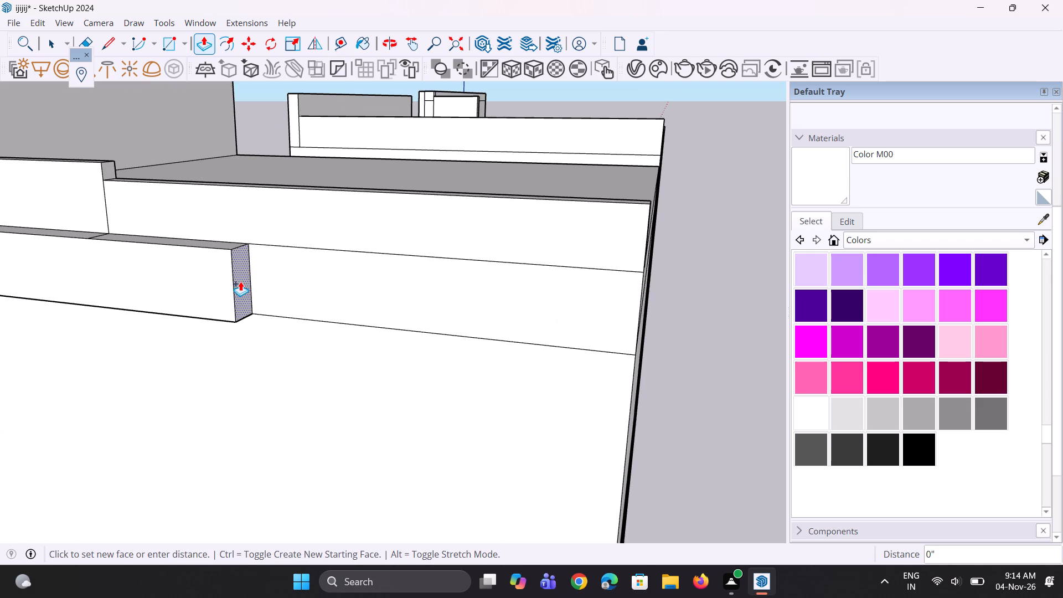
click(273, 301)
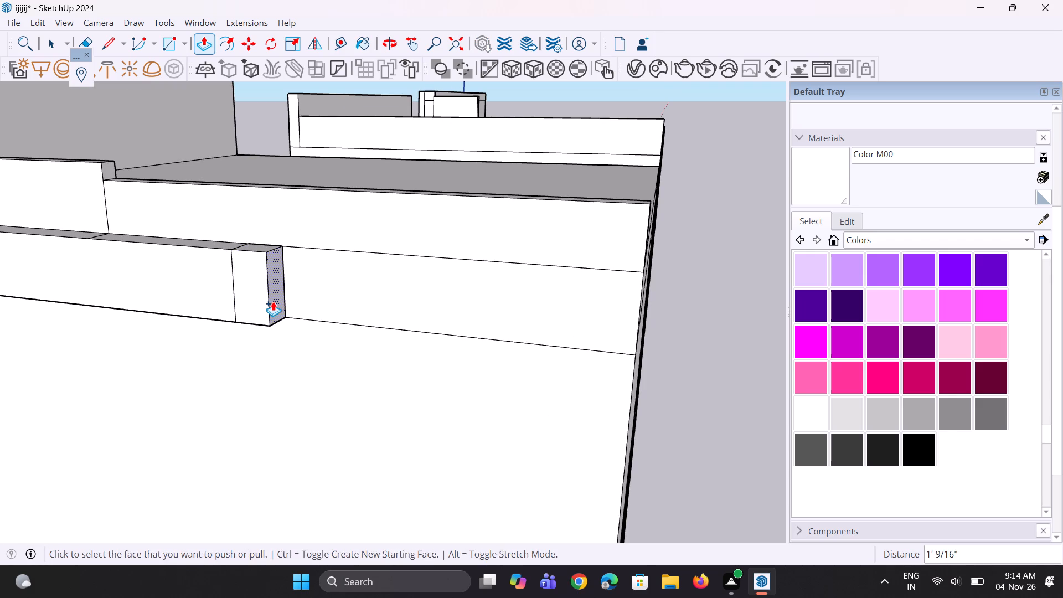
Pull the underside of the side beam's new end section down 14' to start a vertical post.
middle_drag(241, 332, 340, 204)
scroll(266, 302, up, 1)
middle_drag(266, 302, 288, 259)
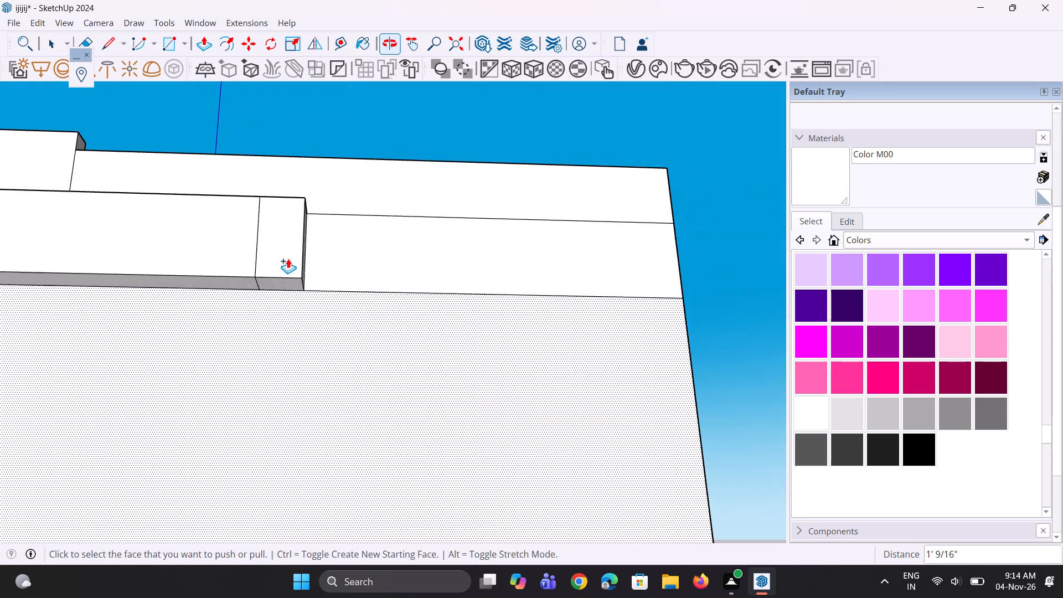
click(275, 283)
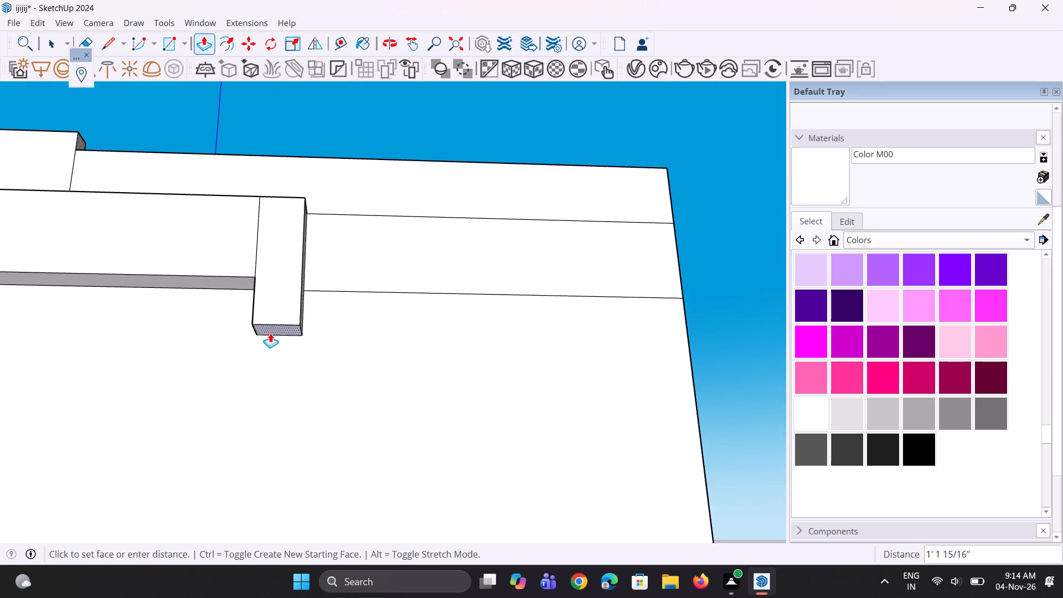
scroll(271, 337, down, 19)
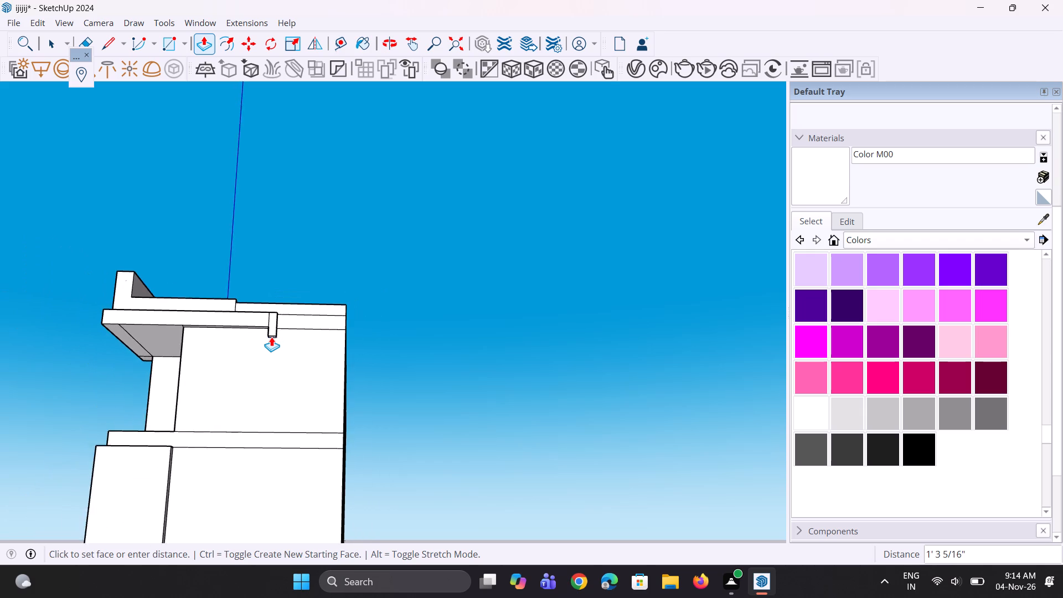
scroll(271, 337, down, 7)
scroll(261, 391, down, 9)
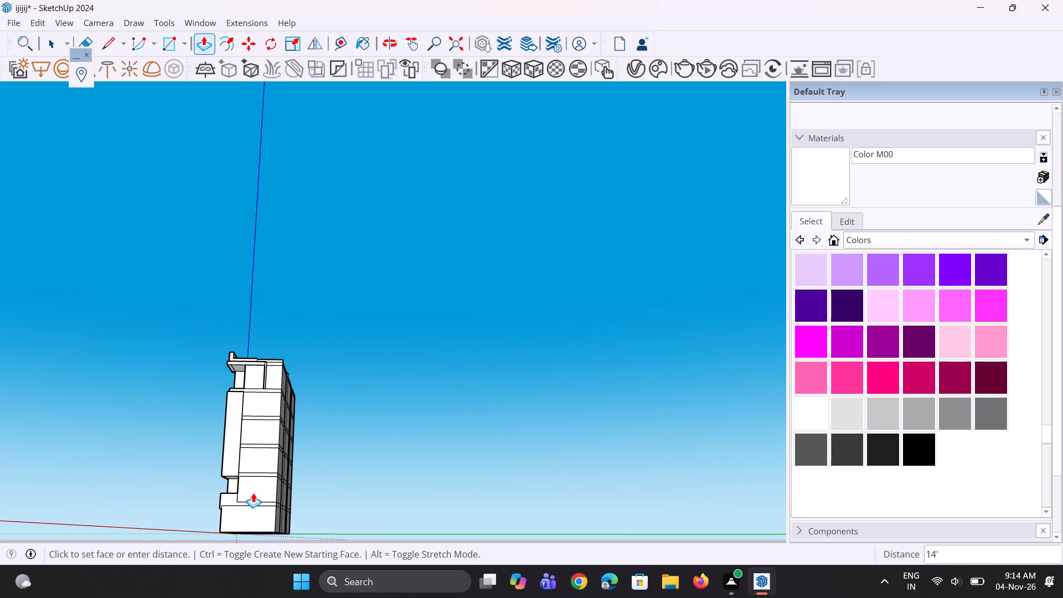
click(253, 493)
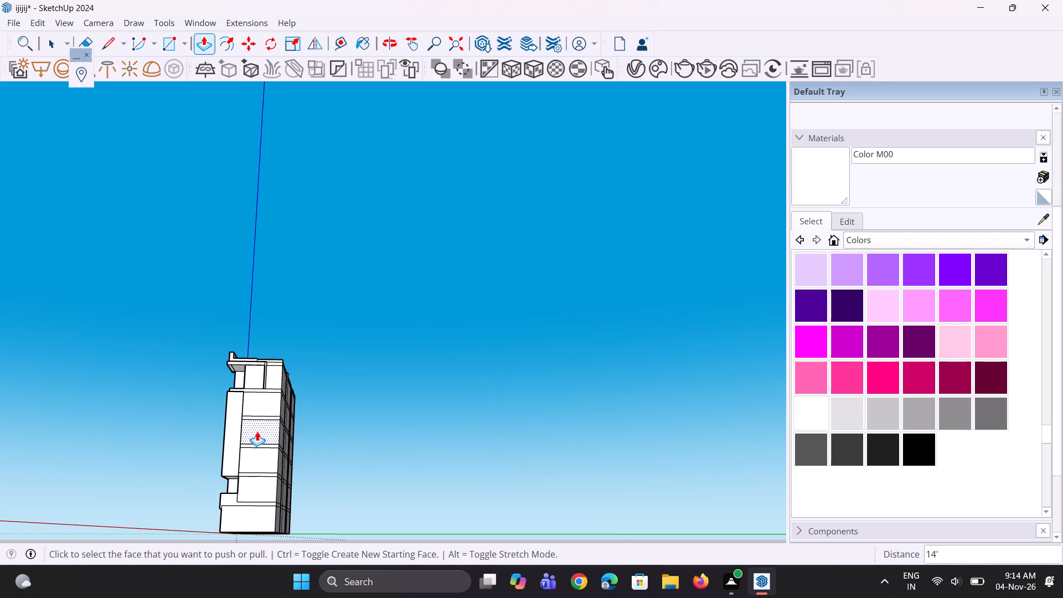
Extend the post's underside a further 11' 6 3/4" down the side wall.
scroll(257, 431, up, 4)
middle_drag(257, 415, 300, 300)
scroll(300, 293, up, 14)
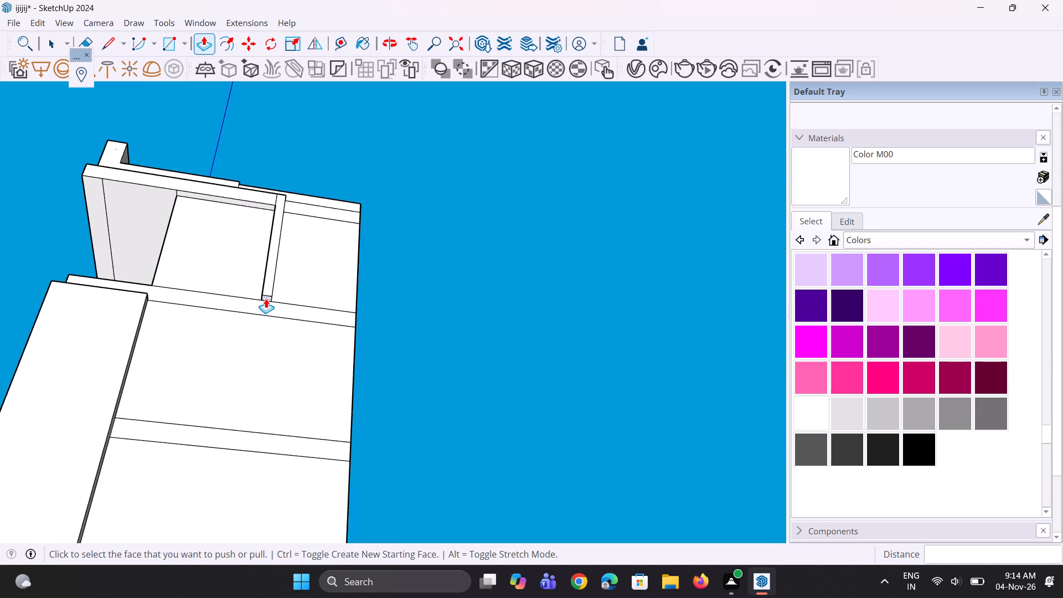
scroll(266, 298, up, 2)
click(265, 298)
click(312, 447)
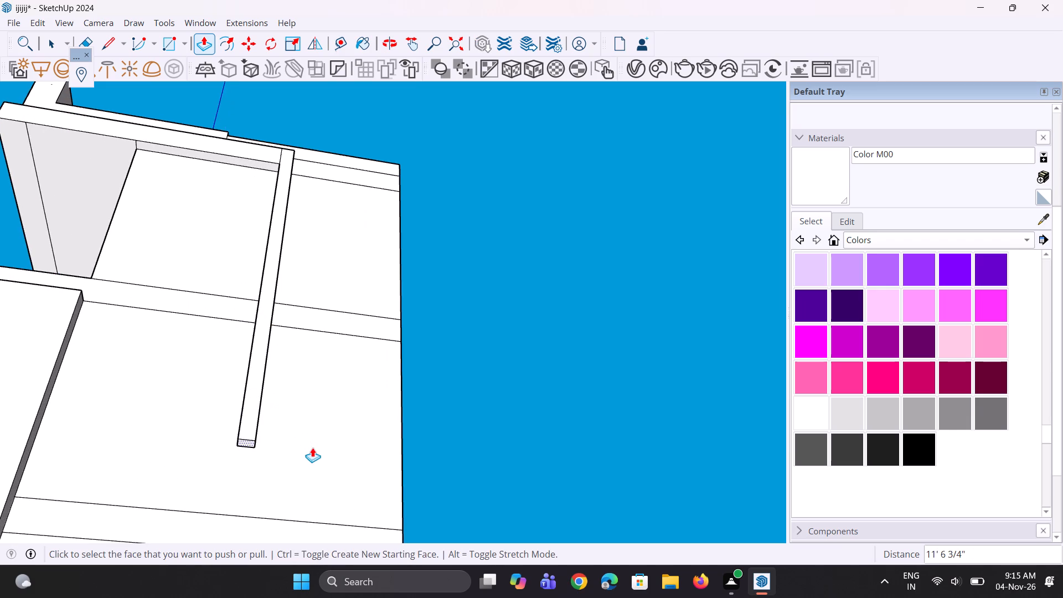
Extend the post's underside another 4' 5 1/4" down, onto the next floor band.
scroll(341, 331, down, 9)
middle_drag(295, 435, 305, 395)
scroll(299, 414, up, 1)
scroll(312, 346, up, 2)
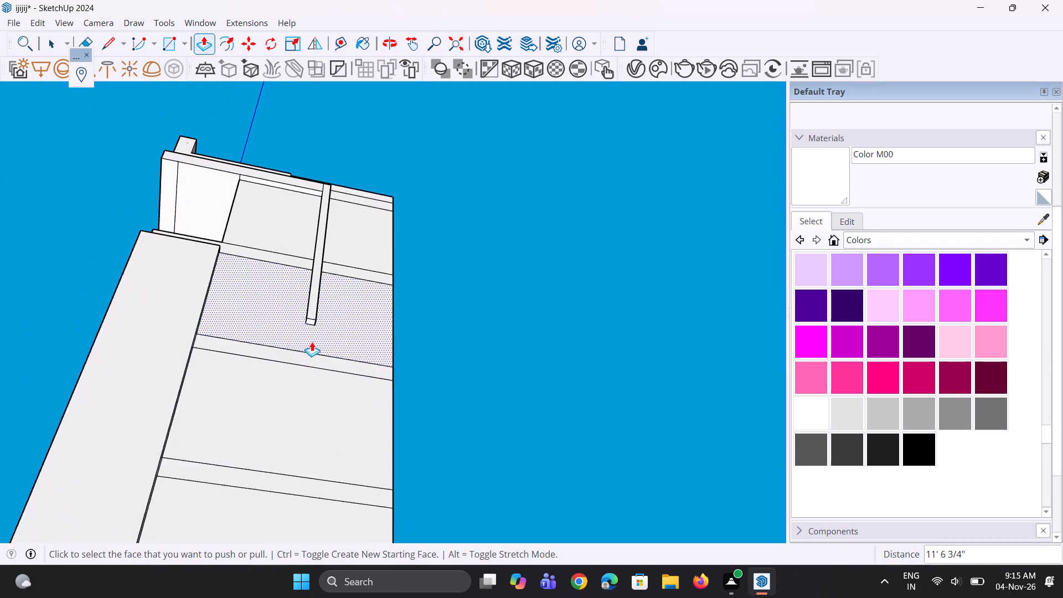
scroll(312, 342, up, 4)
click(312, 318)
scroll(317, 473, down, 6)
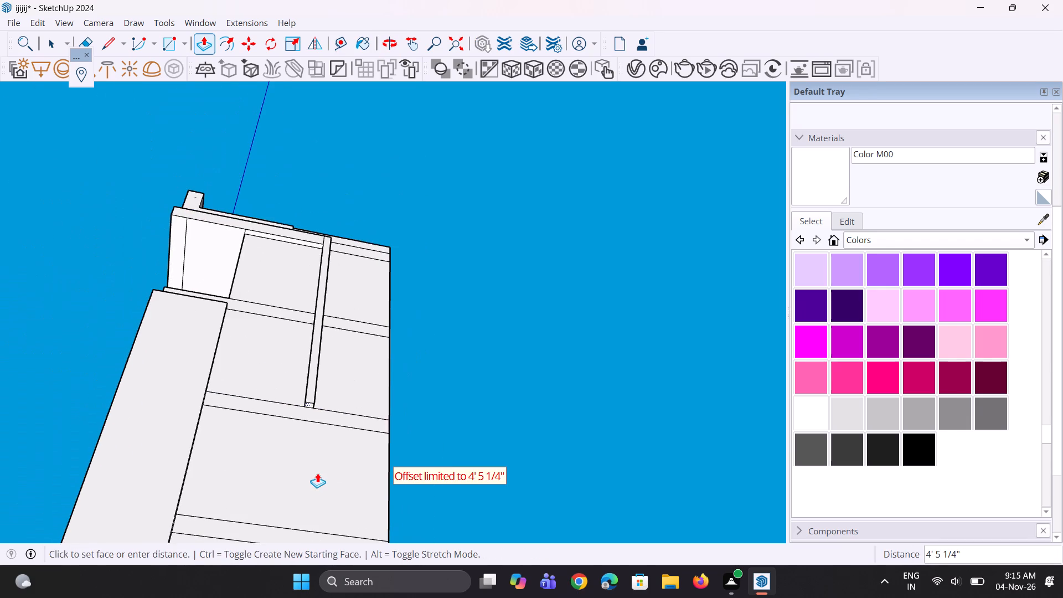
click(317, 473)
Pull the post's underside farther down, past the floor band level with the base of the front balcony frame.
scroll(309, 449, up, 3)
scroll(308, 405, up, 3)
click(306, 386)
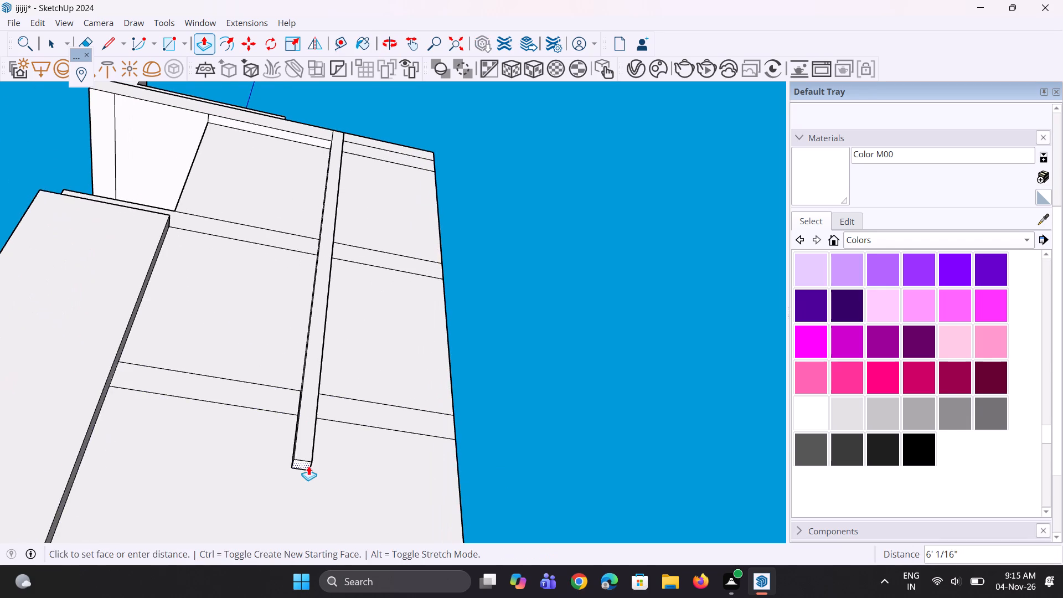
scroll(308, 466, down, 16)
scroll(308, 466, down, 6)
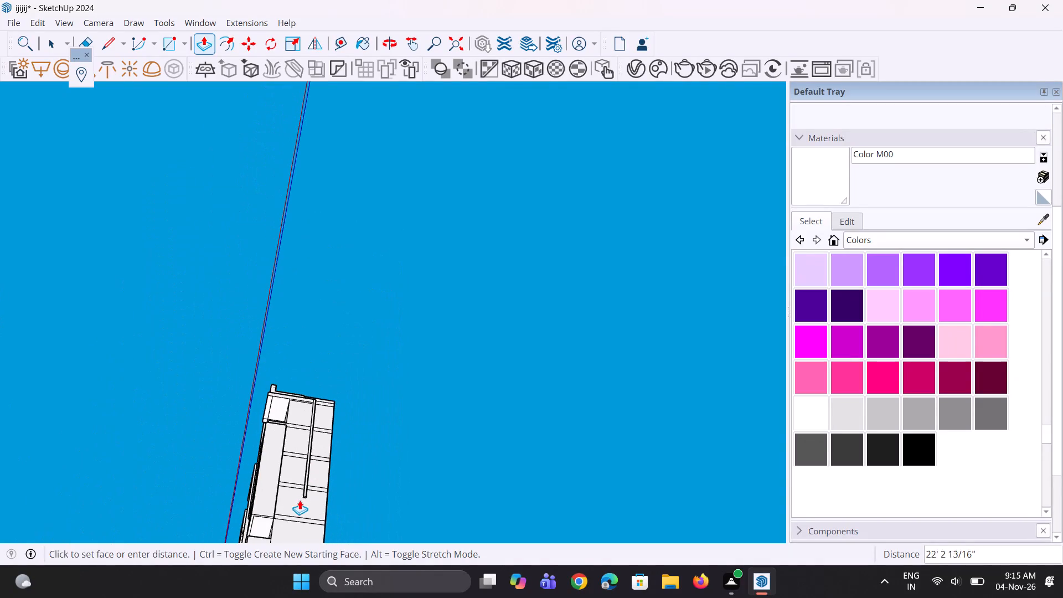
drag(355, 532, 360, 524)
scroll(418, 375, down, 3)
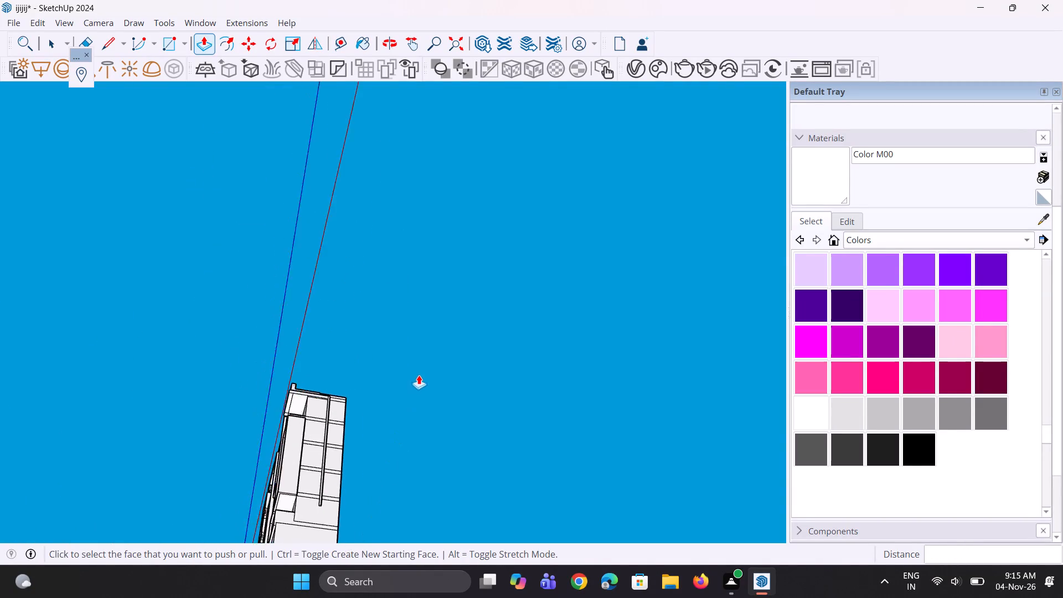
Push the post's underside up 5' 3 1/8" to the upper edge of the band level with the front frame's base.
scroll(419, 375, down, 2)
middle_drag(409, 416, 484, 564)
middle_drag(400, 444, 393, 469)
scroll(387, 472, down, 1)
scroll(321, 482, up, 13)
middle_drag(358, 488, 326, 478)
middle_drag(323, 493, 353, 477)
scroll(364, 466, up, 8)
middle_drag(372, 457, 377, 415)
scroll(377, 415, down, 1)
scroll(380, 400, up, 4)
click(369, 376)
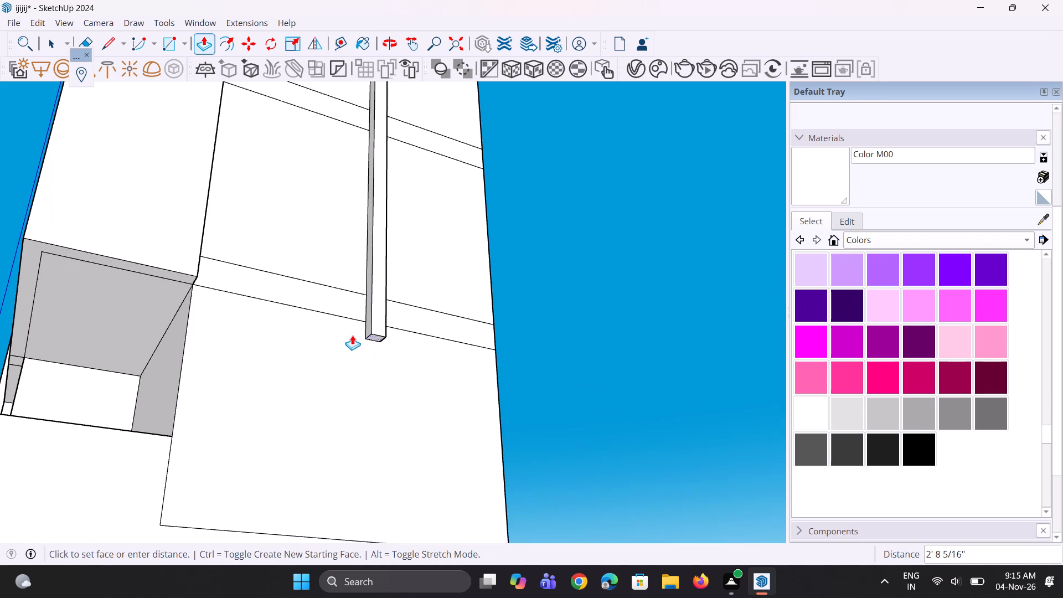
click(393, 300)
Erase the leftover short outline segments on the floor band beneath the post.
key(e)
scroll(362, 319, up, 3)
drag(365, 313, 381, 319)
drag(381, 319, 398, 318)
Widen the post by pulling its front-side narrow face about 1' 2" toward the tower's front.
middle_drag(398, 319, 406, 432)
key(p)
scroll(375, 353, up, 8)
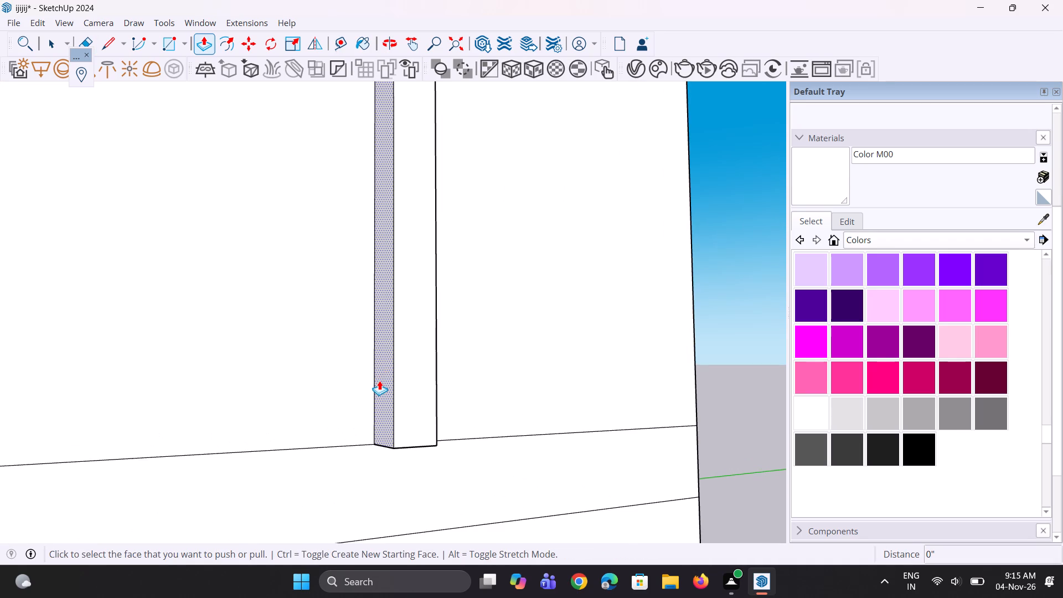
scroll(379, 380, up, 3)
middle_drag(343, 403, 332, 406)
click(391, 399)
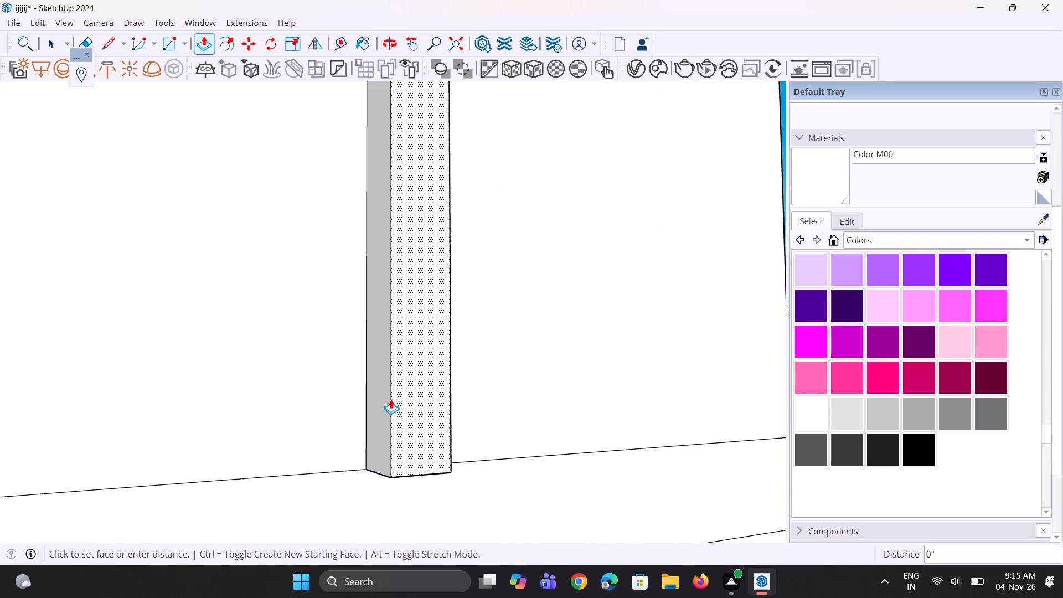
key(Escape)
click(379, 396)
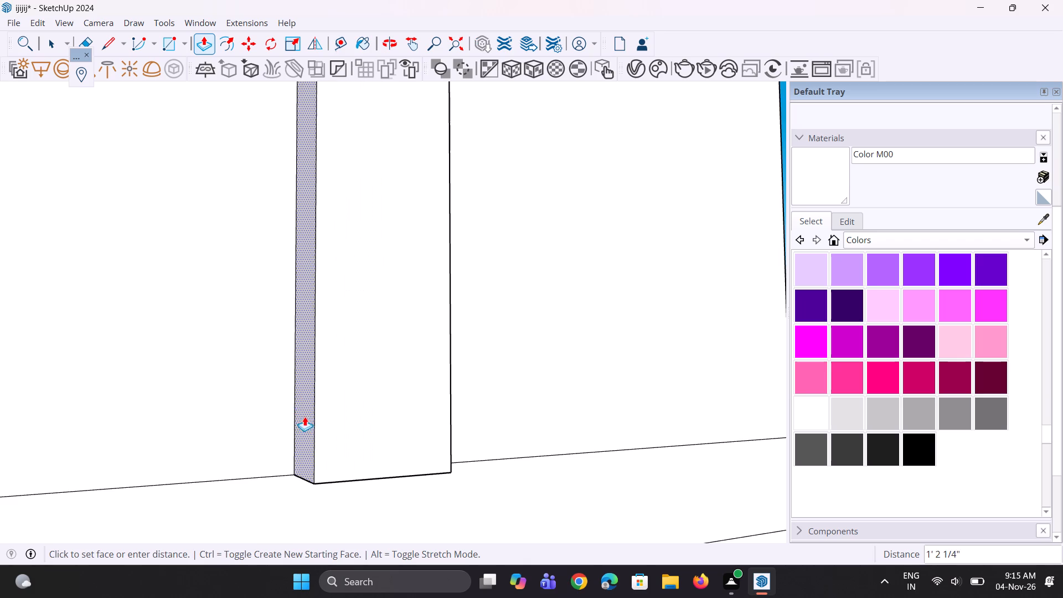
click(292, 424)
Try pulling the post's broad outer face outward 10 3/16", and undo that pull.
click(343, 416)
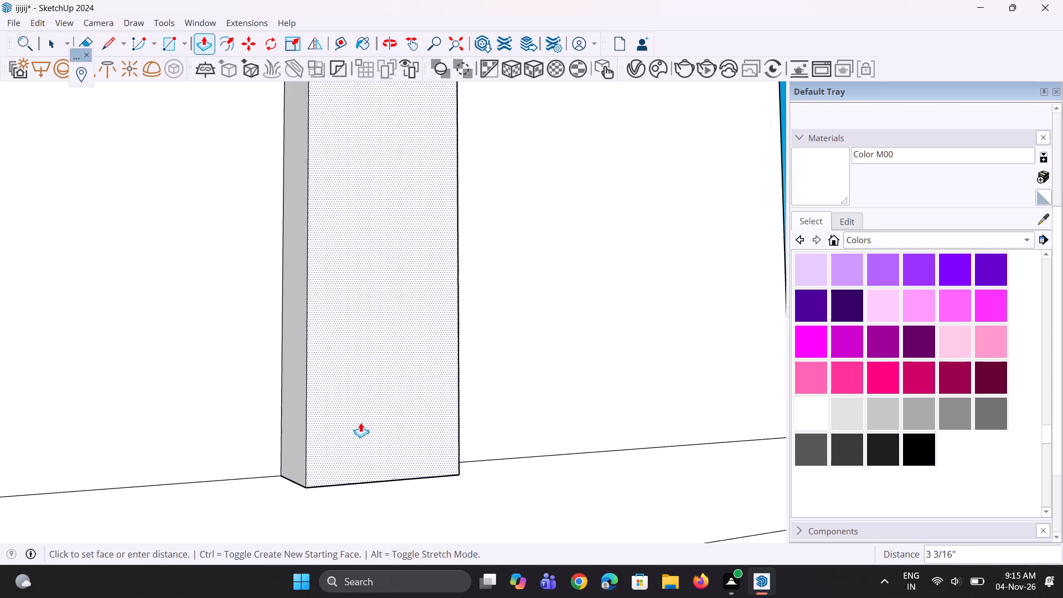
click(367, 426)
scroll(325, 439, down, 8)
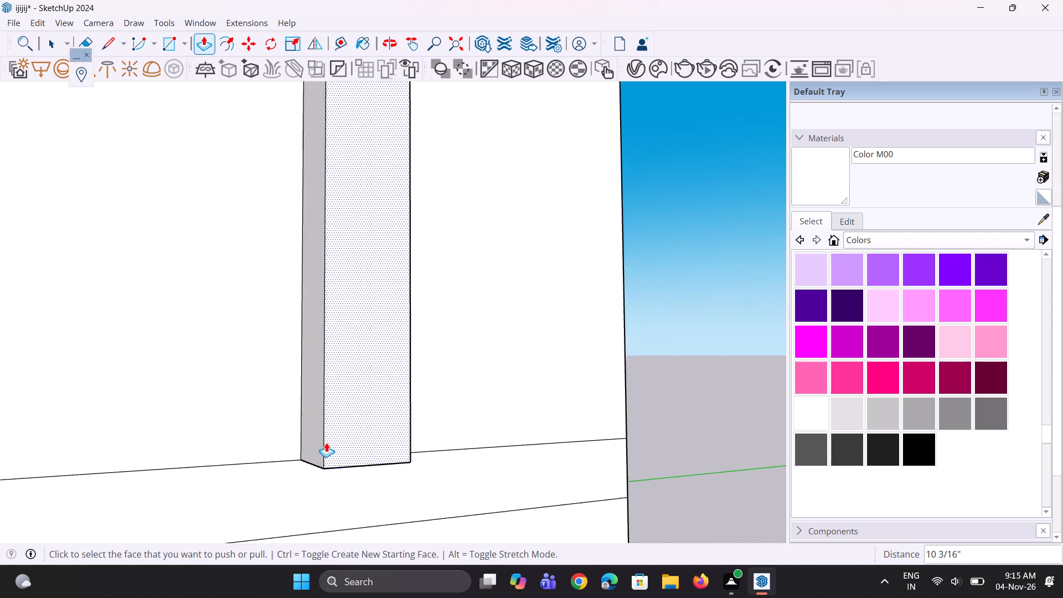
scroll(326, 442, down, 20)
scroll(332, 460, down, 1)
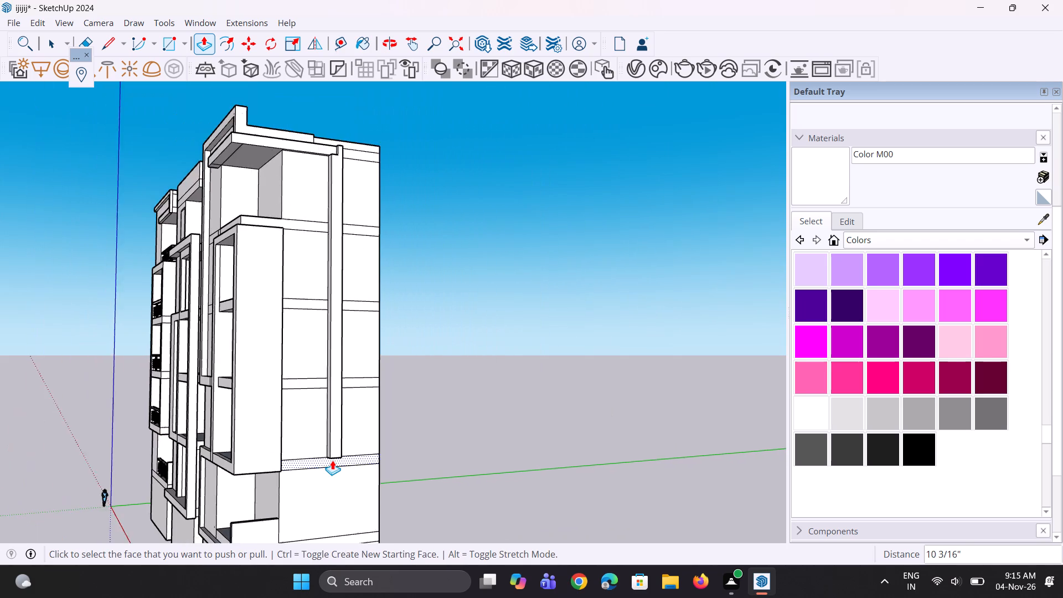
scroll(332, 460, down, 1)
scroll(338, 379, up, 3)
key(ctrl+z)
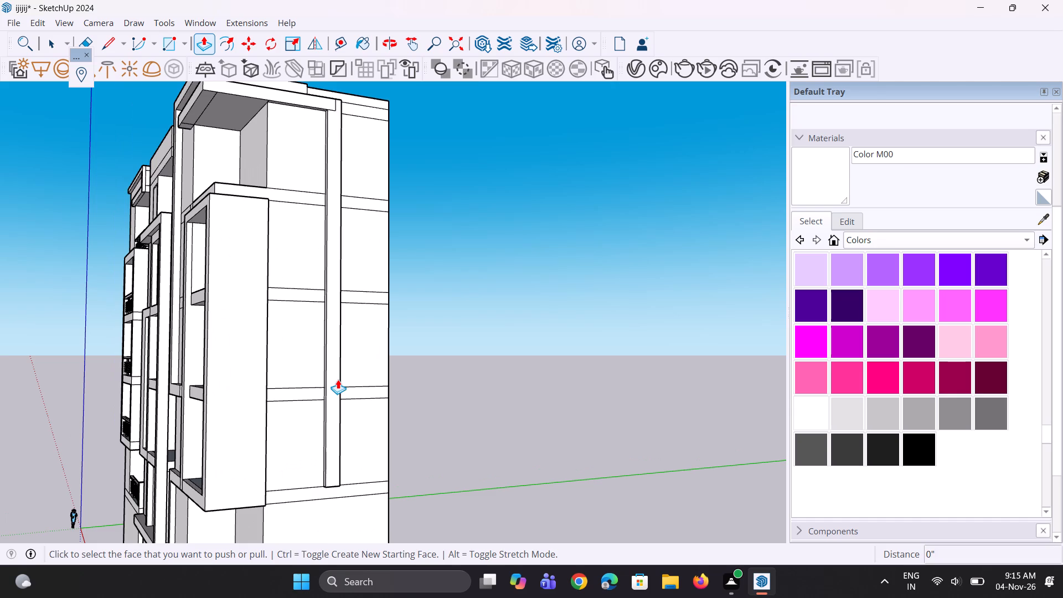
Examine the junction between the post's top and the projecting side beam at roof level.
scroll(338, 332, up, 2)
middle_drag(338, 346, 359, 519)
scroll(364, 346, up, 3)
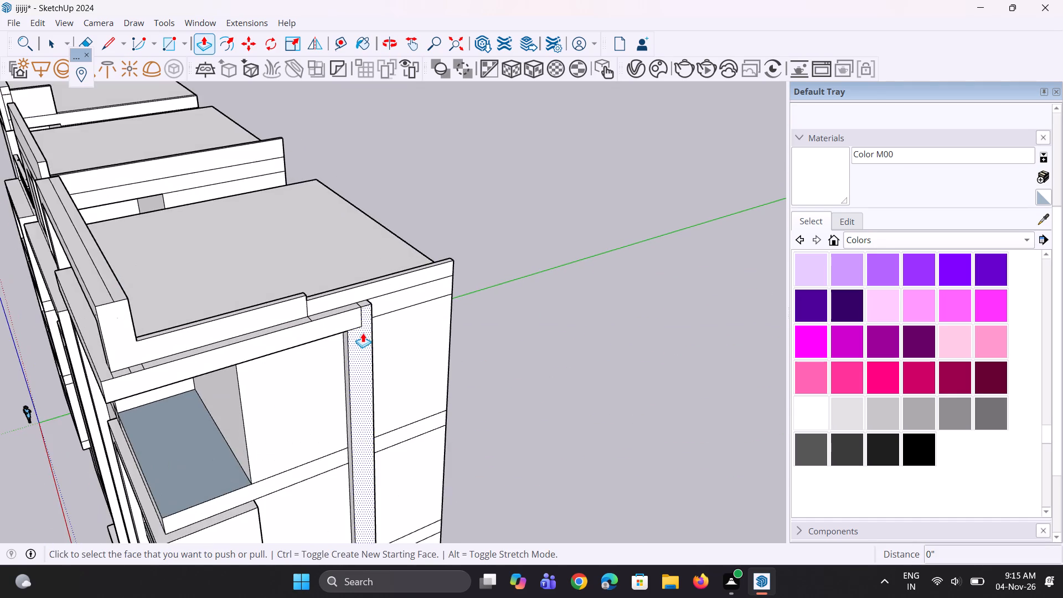
scroll(362, 325, up, 8)
middle_drag(349, 315, 283, 260)
scroll(283, 260, down, 5)
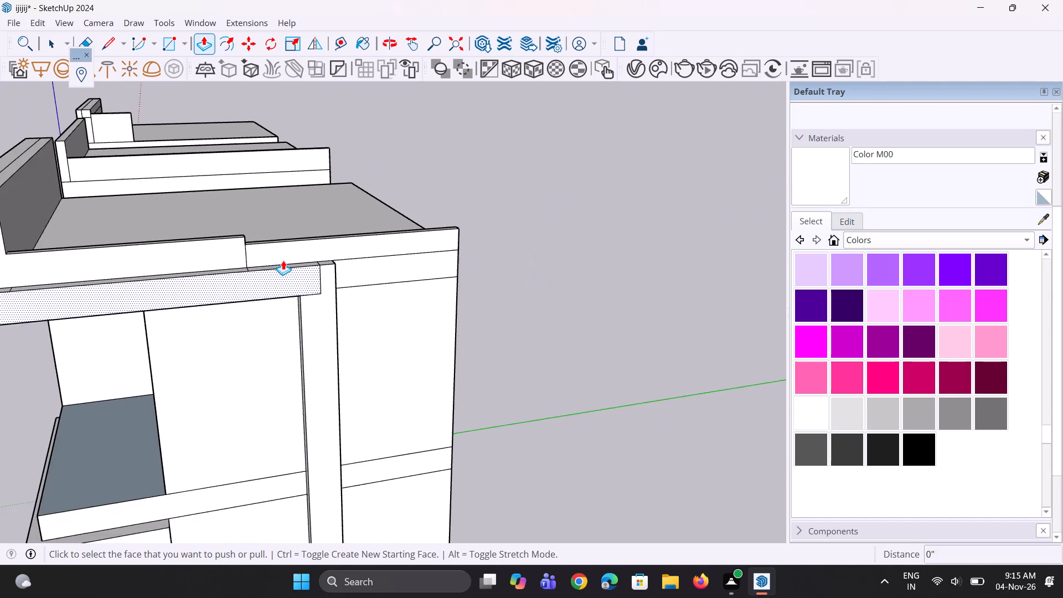
scroll(283, 260, down, 15)
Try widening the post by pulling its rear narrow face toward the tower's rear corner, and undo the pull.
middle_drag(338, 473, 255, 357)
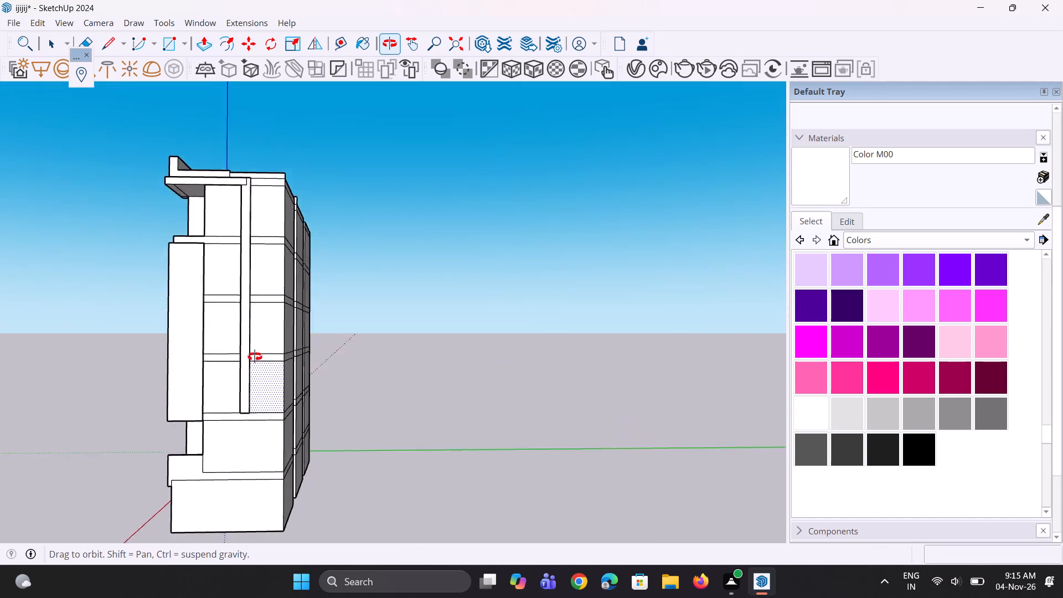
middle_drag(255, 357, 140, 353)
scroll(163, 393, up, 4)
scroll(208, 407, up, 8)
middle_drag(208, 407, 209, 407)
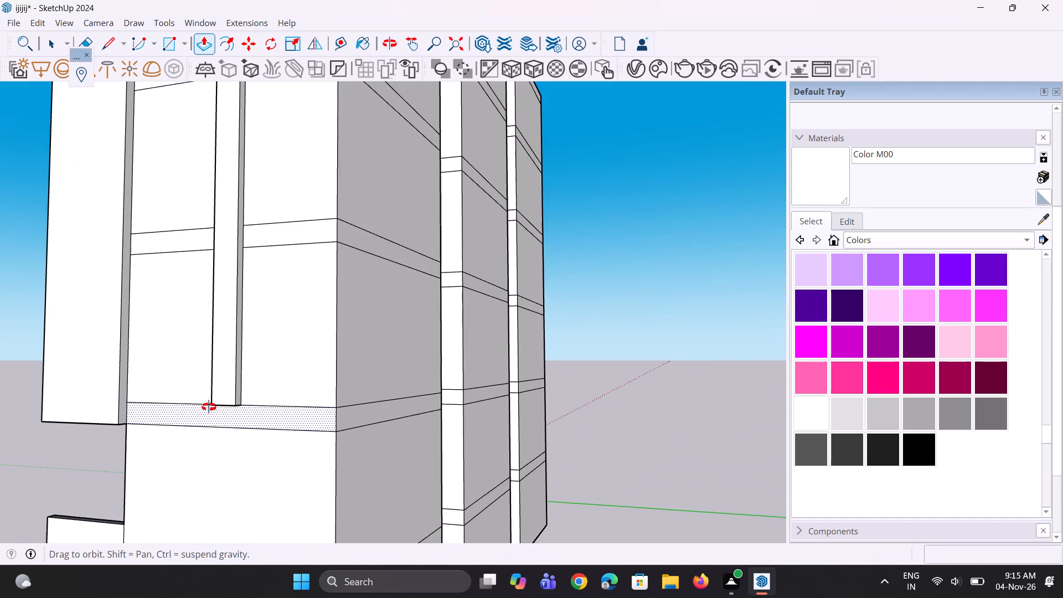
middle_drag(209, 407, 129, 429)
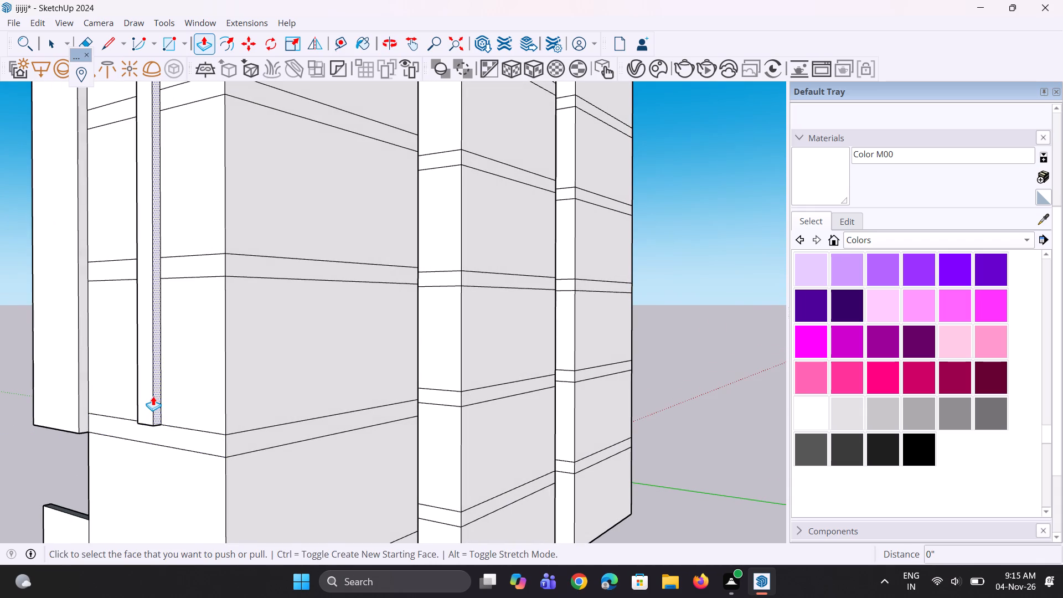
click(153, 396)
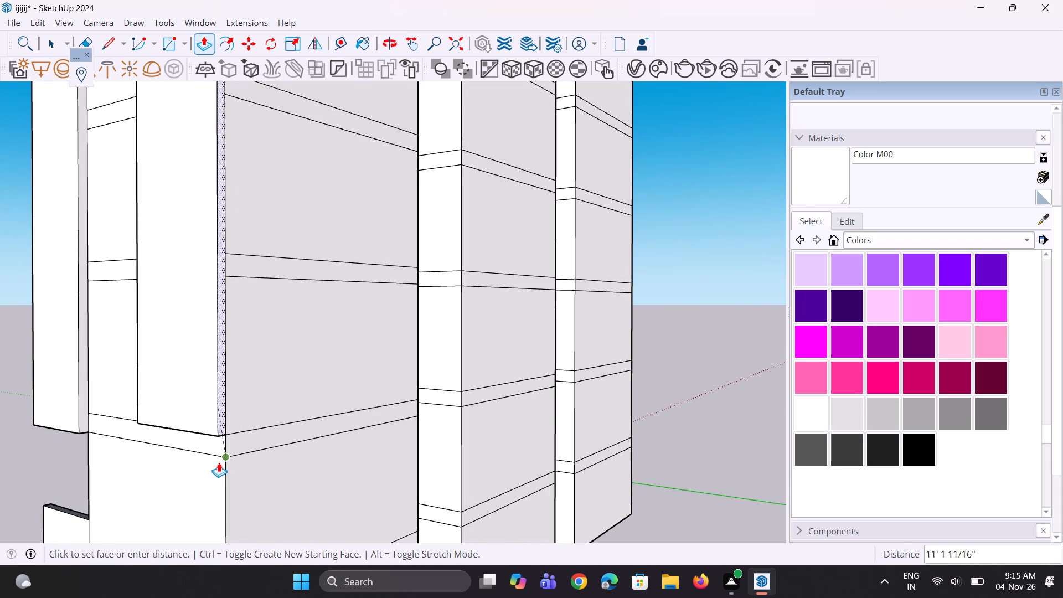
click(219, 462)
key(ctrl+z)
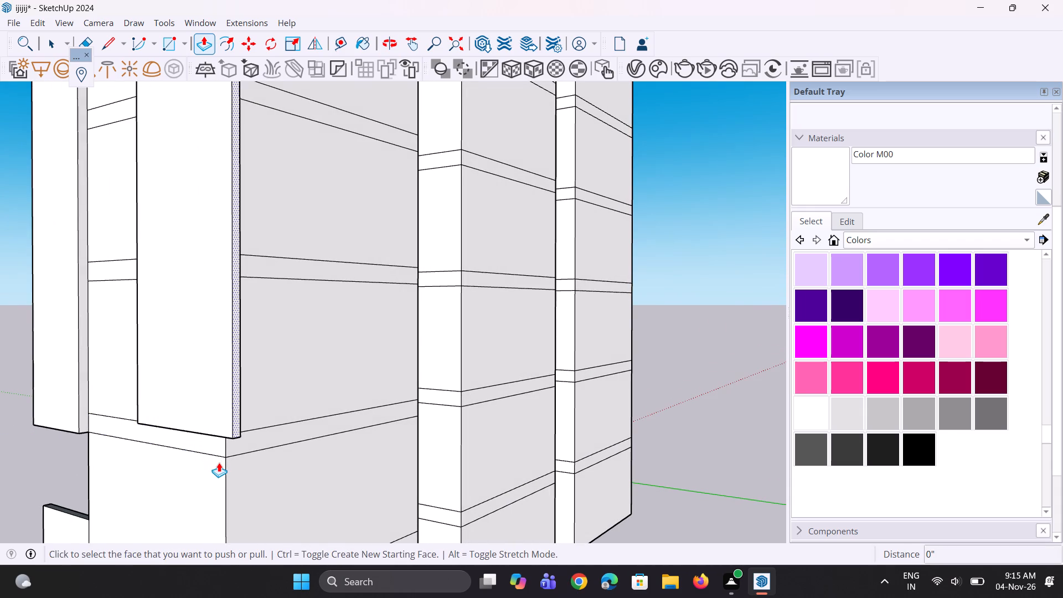
Pull the post's rear narrow face about 9' 3 1/16" to the tower's rear corner.
scroll(202, 431, up, 2)
click(146, 394)
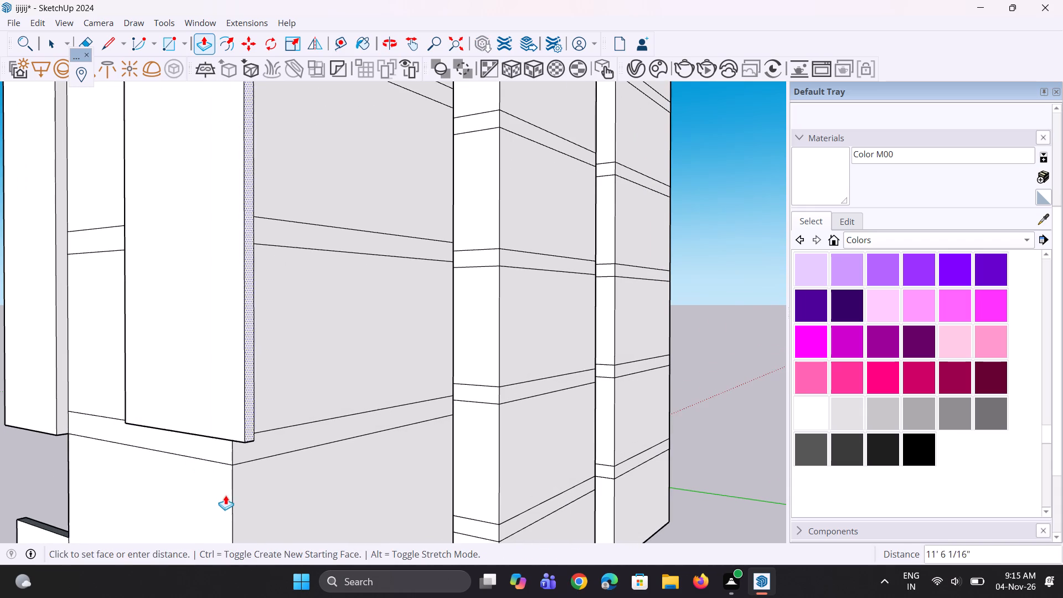
click(230, 503)
middle_drag(226, 502, 378, 484)
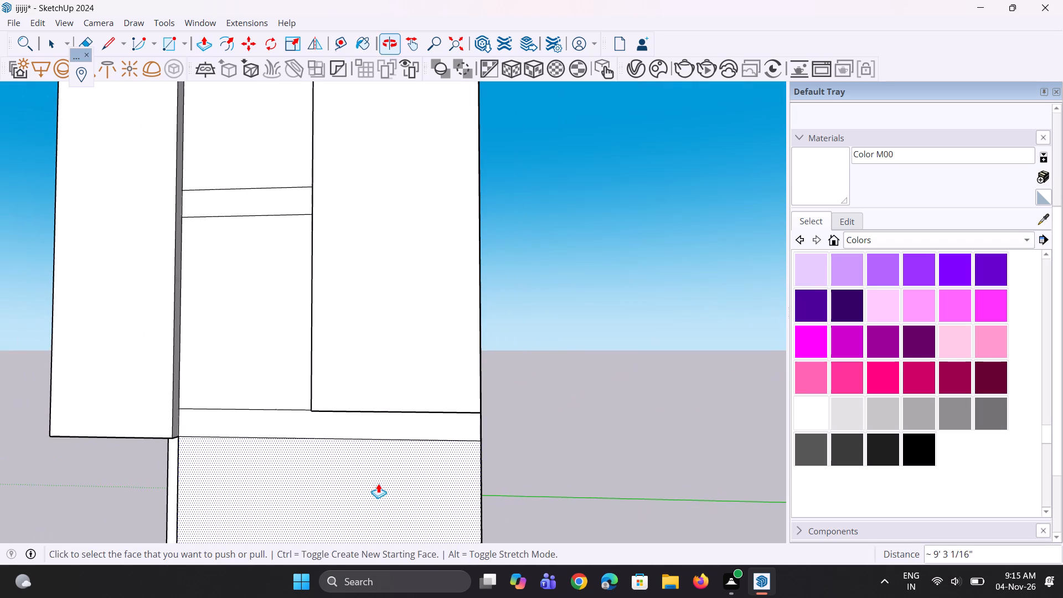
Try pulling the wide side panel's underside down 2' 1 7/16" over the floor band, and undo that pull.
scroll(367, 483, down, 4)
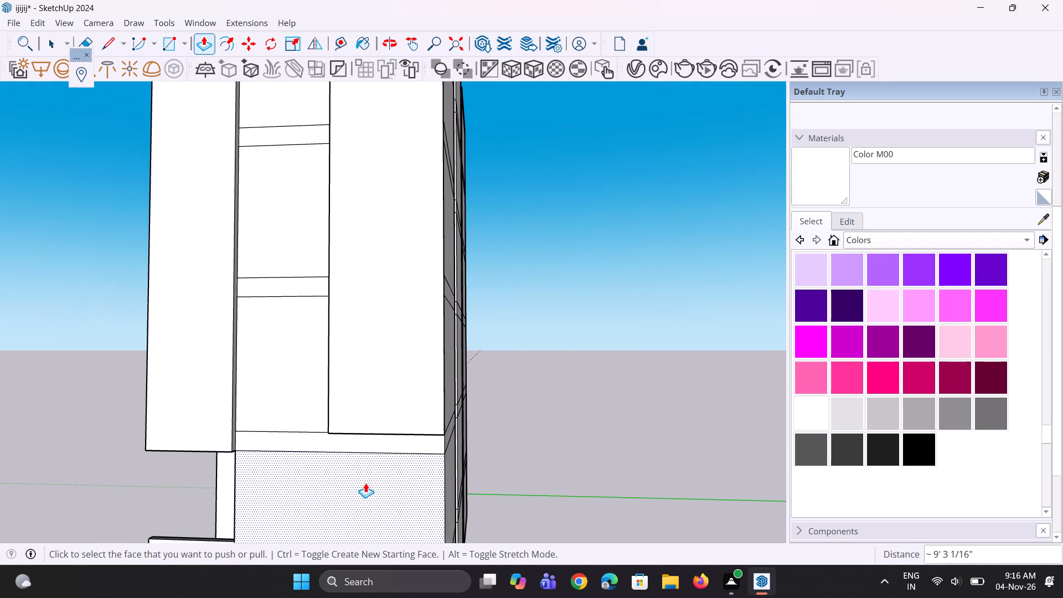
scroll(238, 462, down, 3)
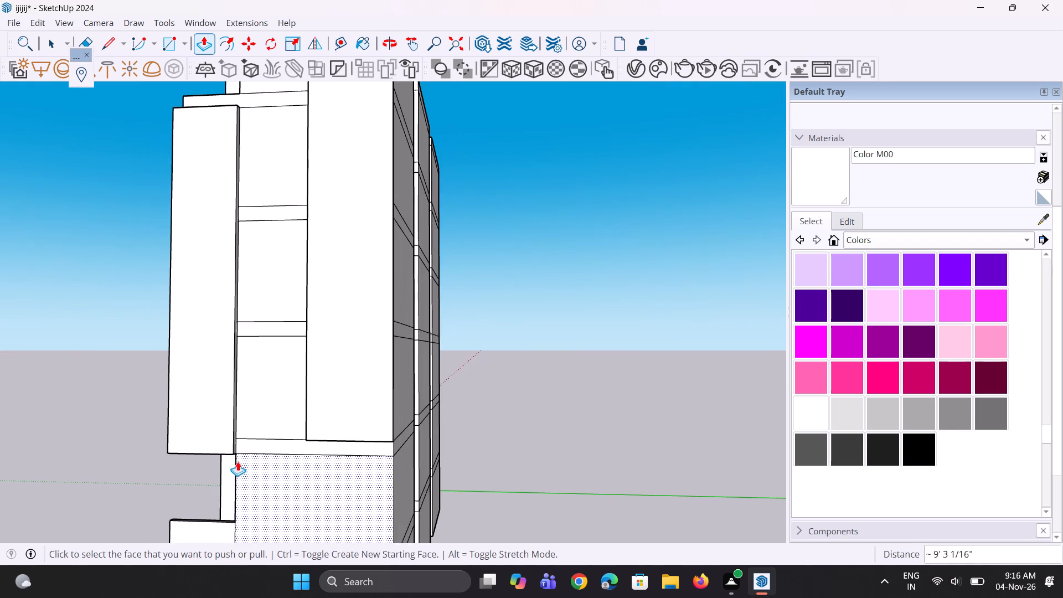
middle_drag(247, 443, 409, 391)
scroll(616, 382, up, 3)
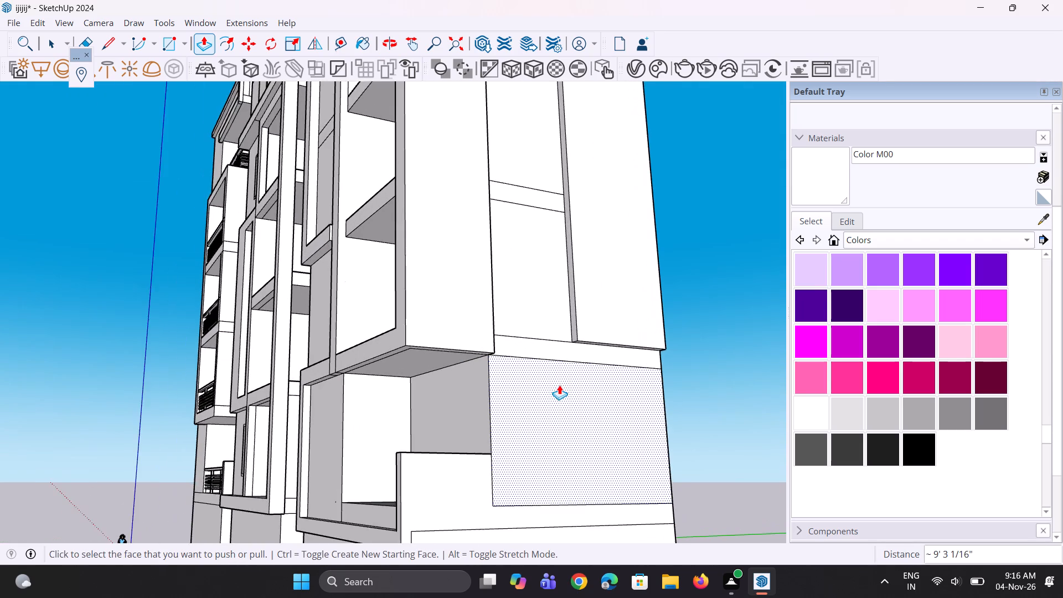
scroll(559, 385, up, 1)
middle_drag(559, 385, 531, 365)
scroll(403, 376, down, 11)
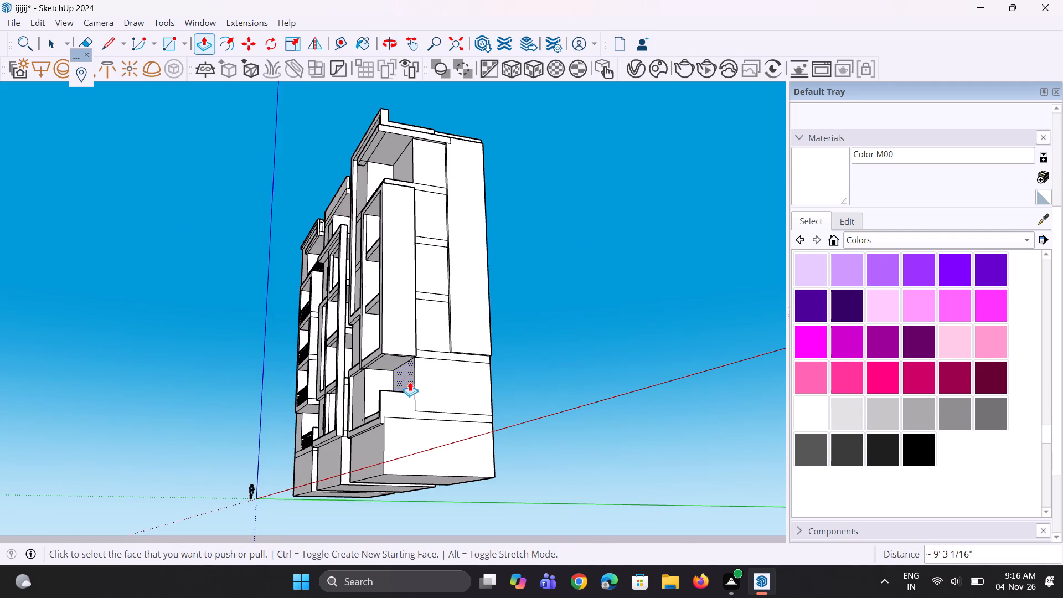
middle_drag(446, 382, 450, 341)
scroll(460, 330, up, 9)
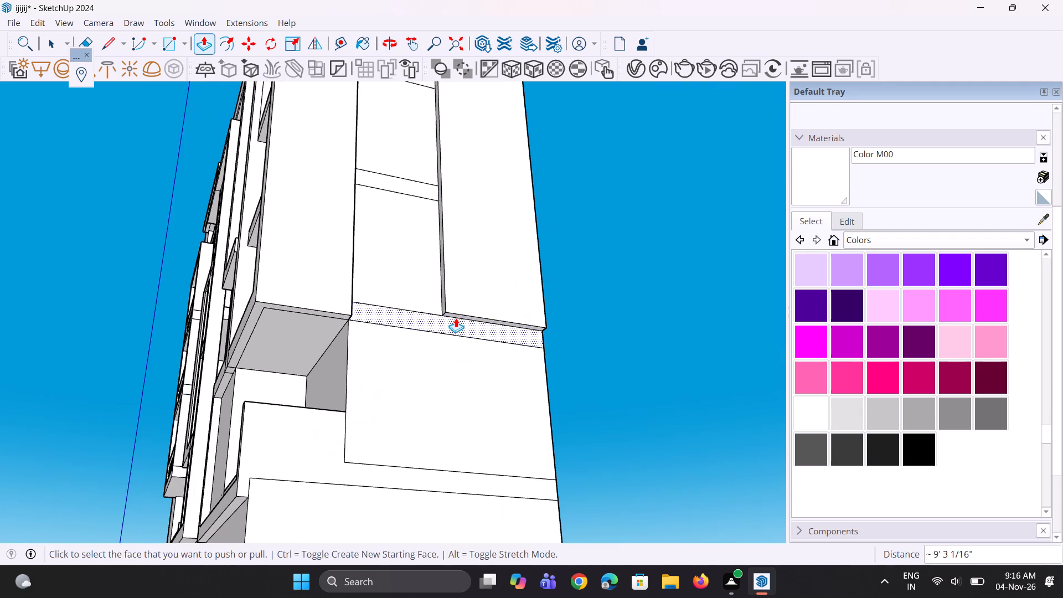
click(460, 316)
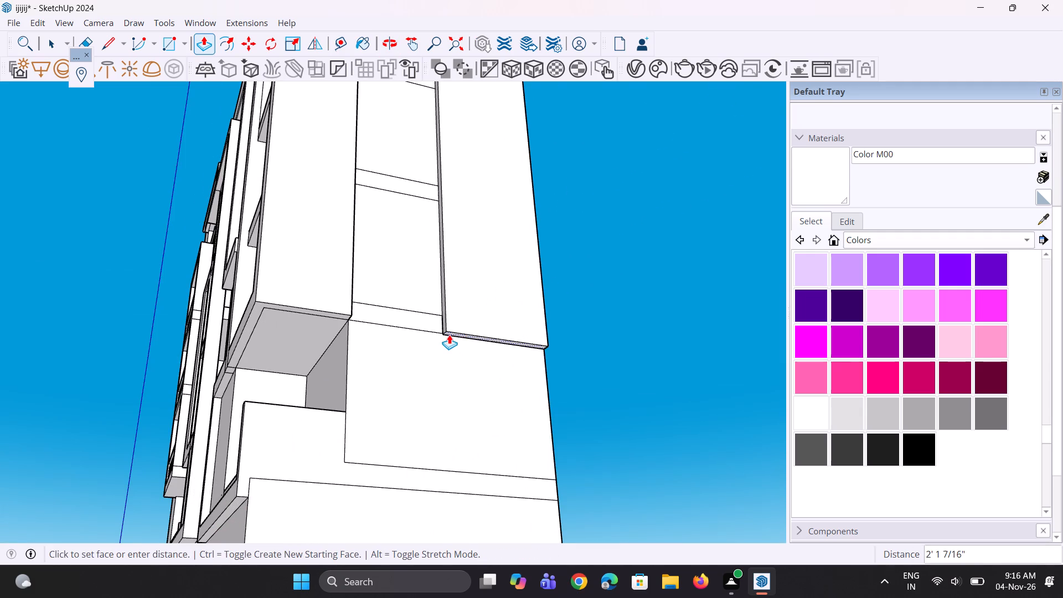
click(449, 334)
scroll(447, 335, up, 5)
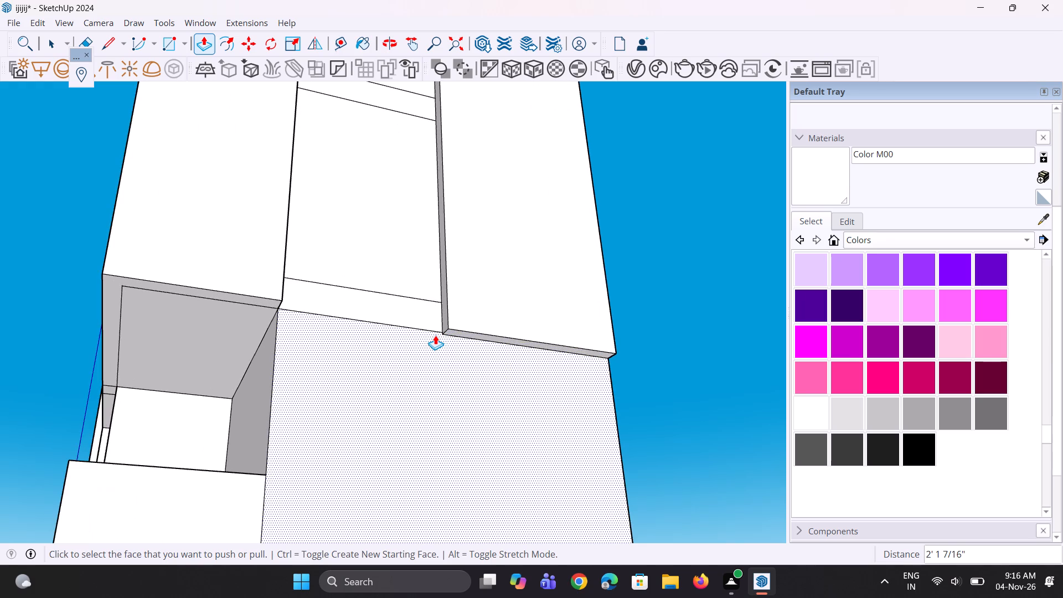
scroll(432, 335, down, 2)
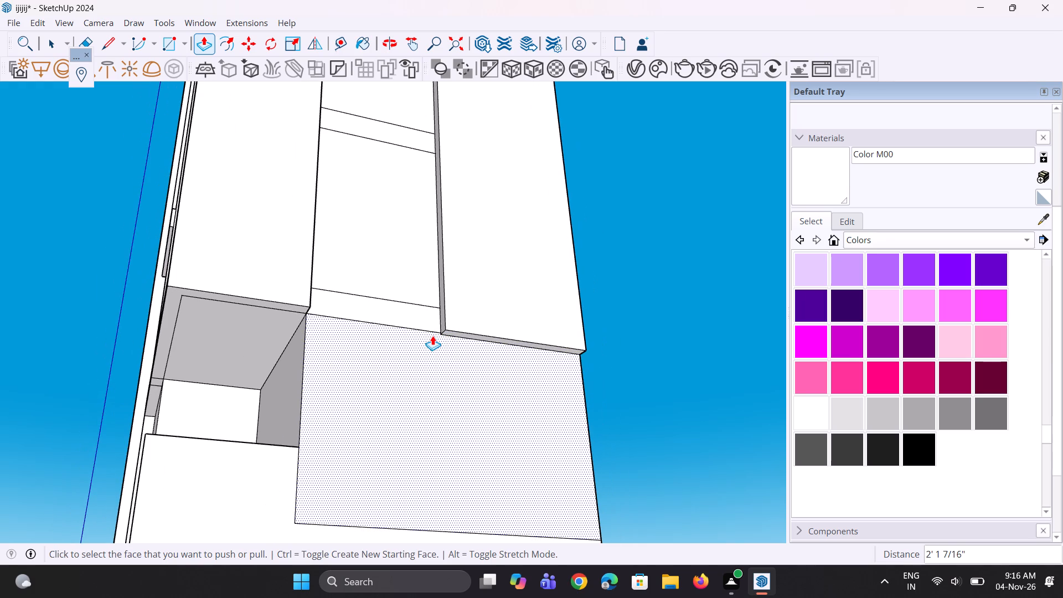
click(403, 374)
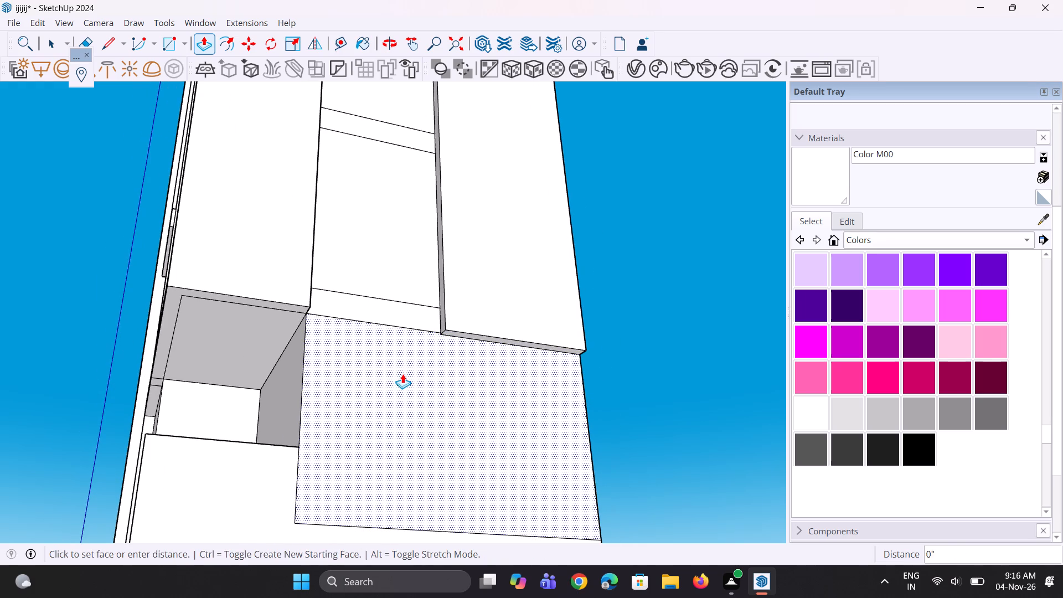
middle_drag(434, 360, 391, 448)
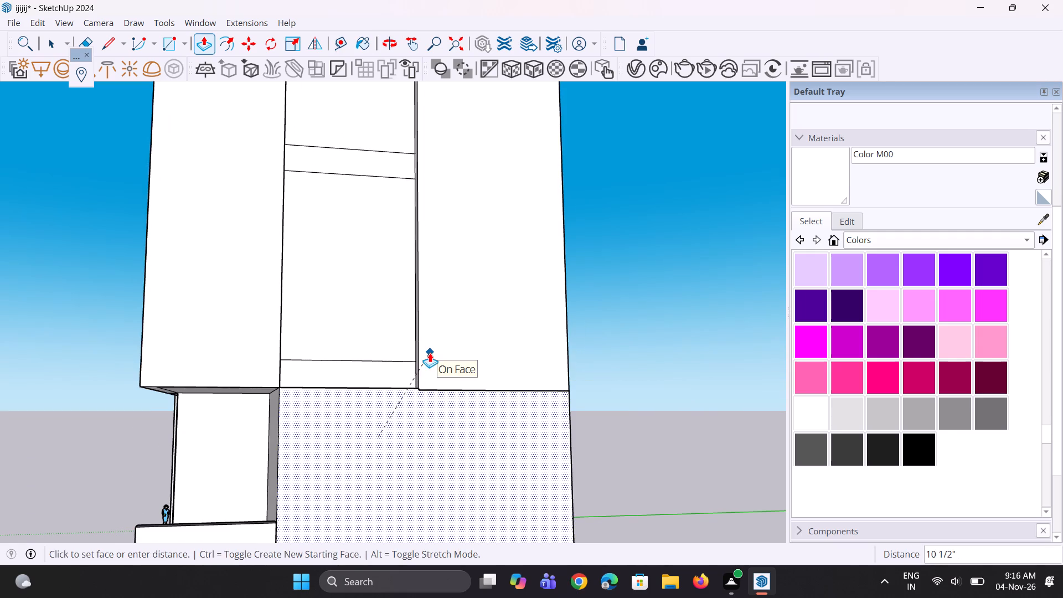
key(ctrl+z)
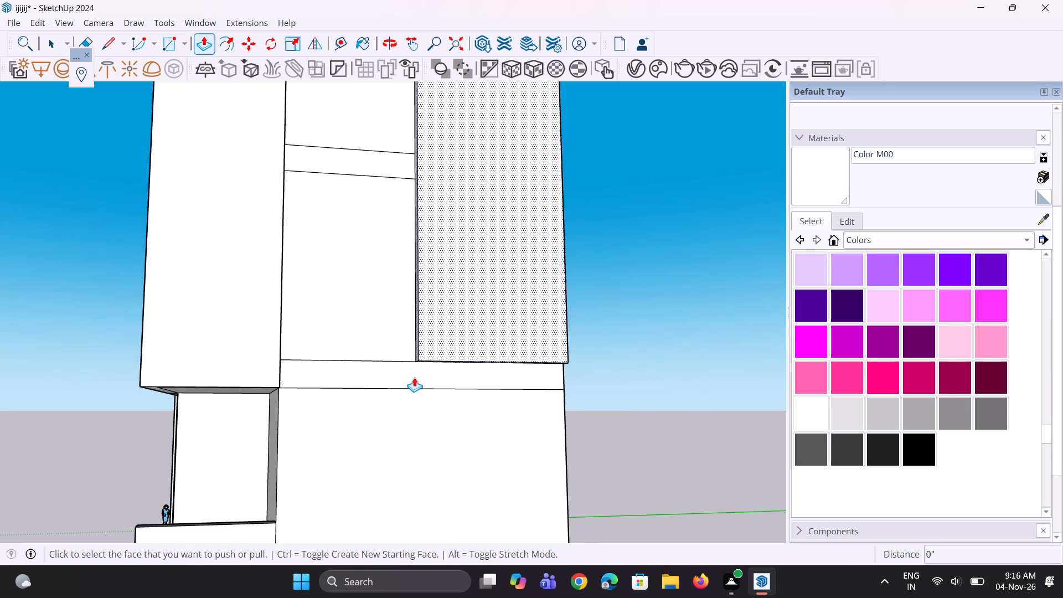
Pull the lower side wall face below the floor band outward 10 1/2" as a new starting face.
click(376, 417)
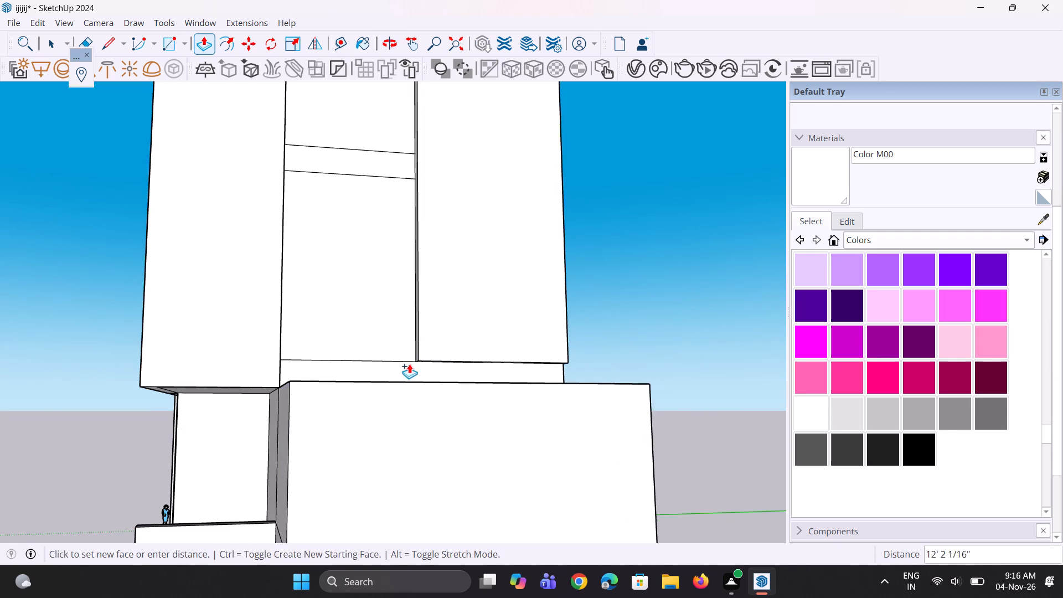
click(420, 348)
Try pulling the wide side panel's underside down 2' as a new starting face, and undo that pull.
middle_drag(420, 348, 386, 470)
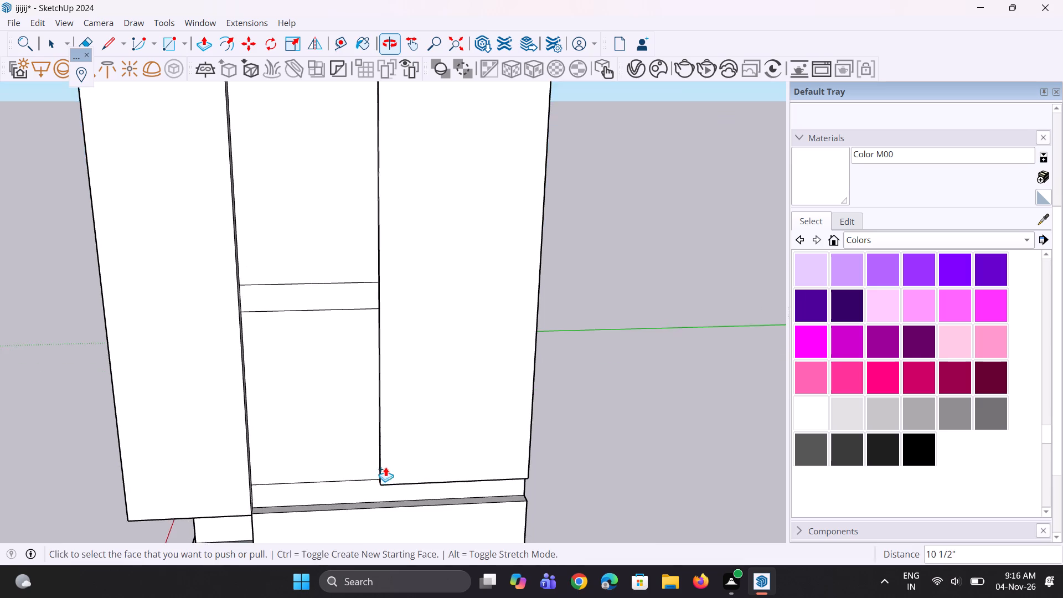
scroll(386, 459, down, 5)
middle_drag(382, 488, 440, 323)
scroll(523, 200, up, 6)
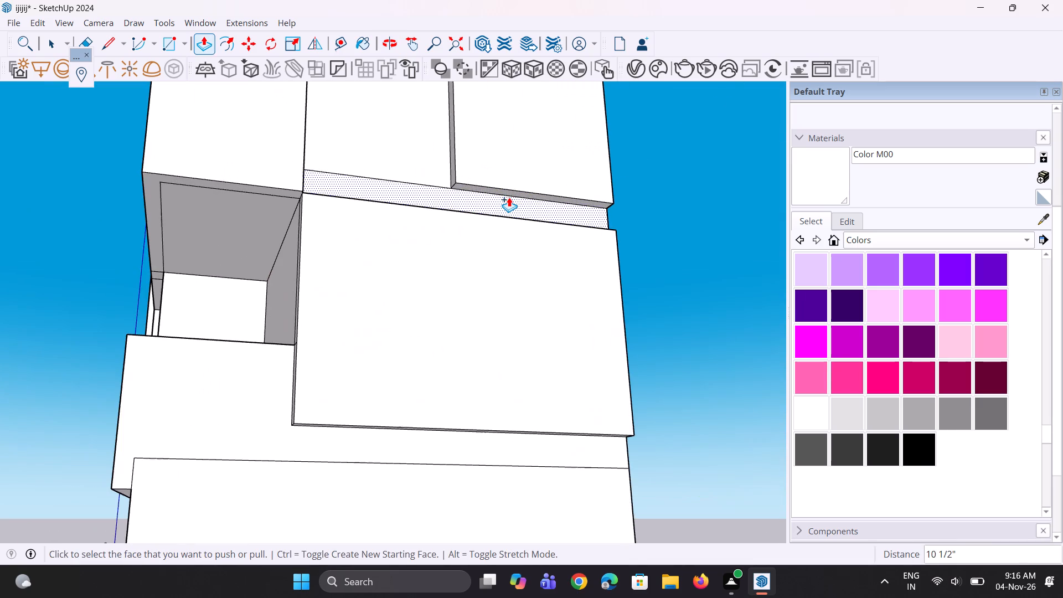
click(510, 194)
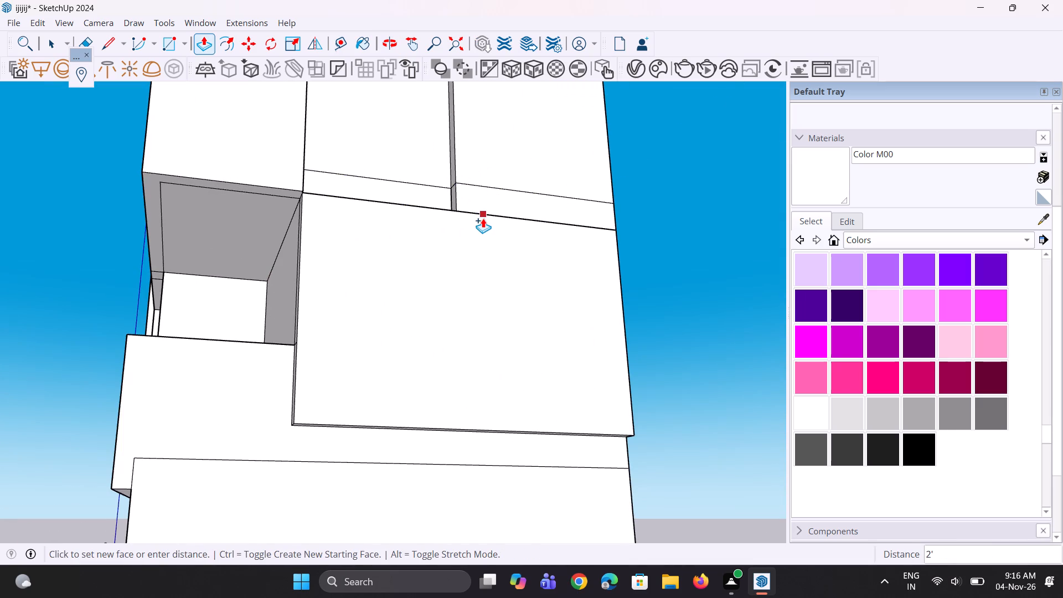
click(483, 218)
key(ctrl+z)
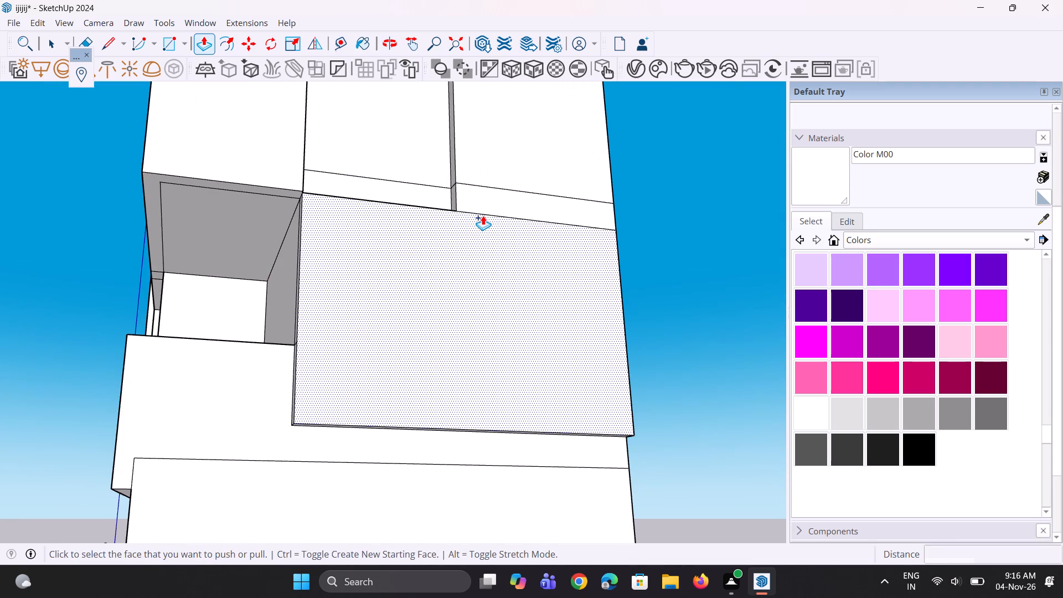
Pull the wide side panel's underside down 2' to meet the top of the lower projecting panel.
click(503, 192)
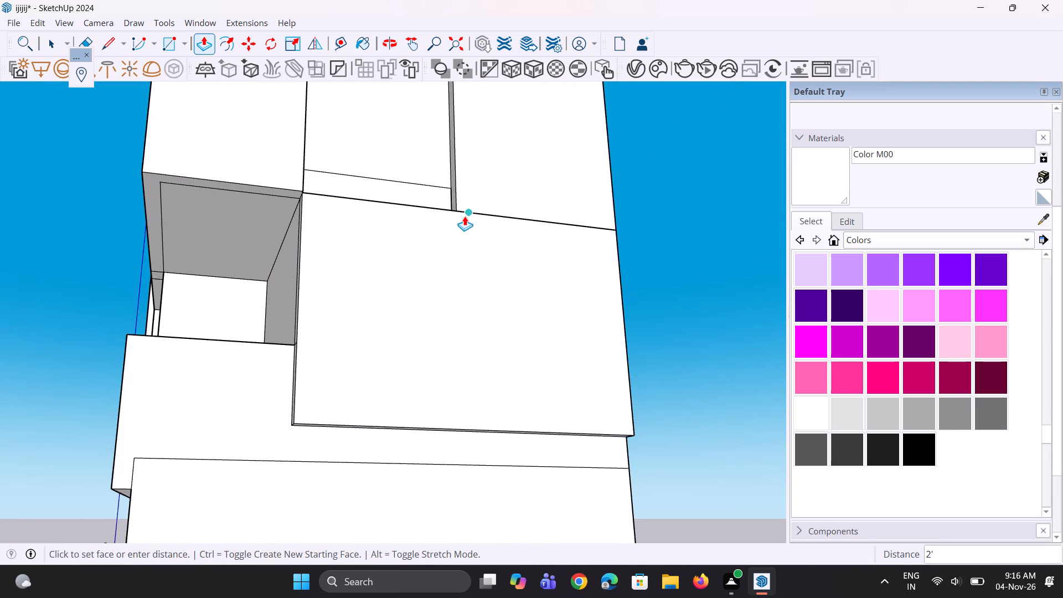
click(465, 216)
Push the lower panel's narrow front edge face back 2' 3 5/8", and the remaining strip beside the parapet by the same distance.
middle_drag(430, 226, 349, 347)
scroll(349, 347, down, 10)
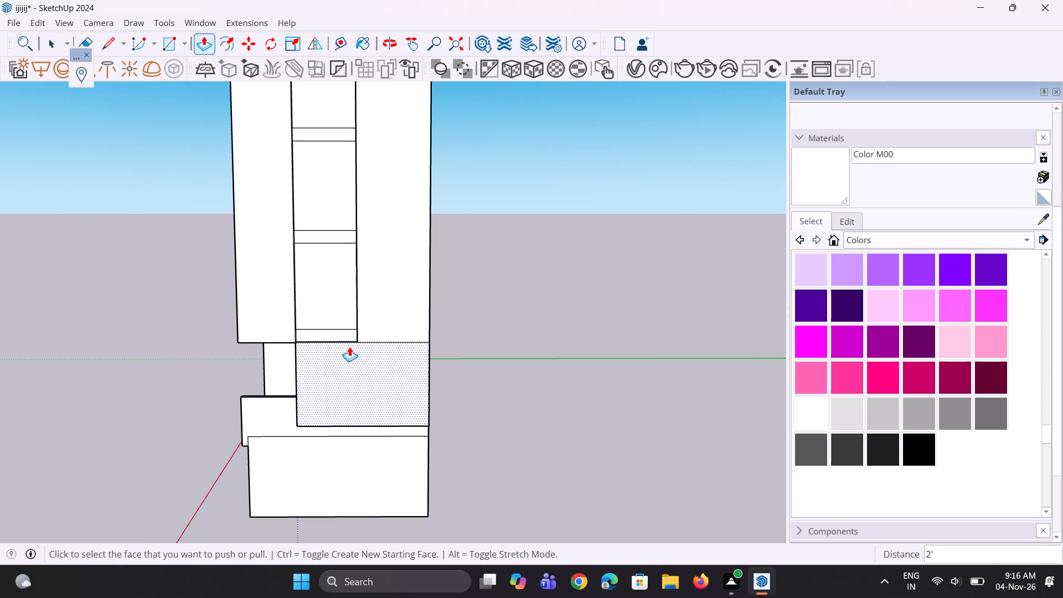
scroll(282, 448, up, 3)
middle_drag(246, 468, 380, 455)
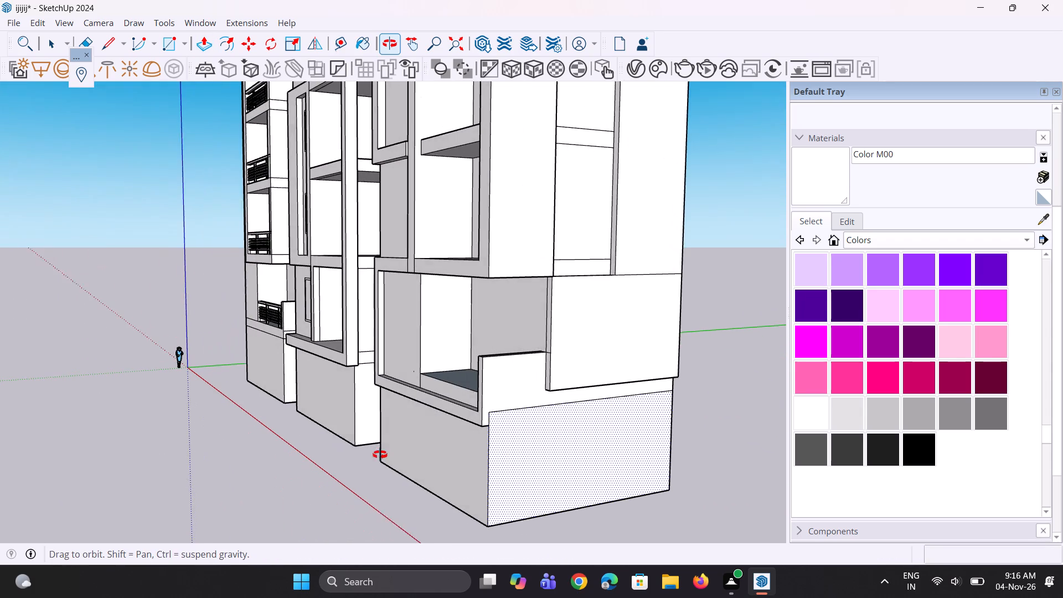
middle_drag(380, 455, 383, 452)
scroll(543, 346, up, 4)
click(557, 327)
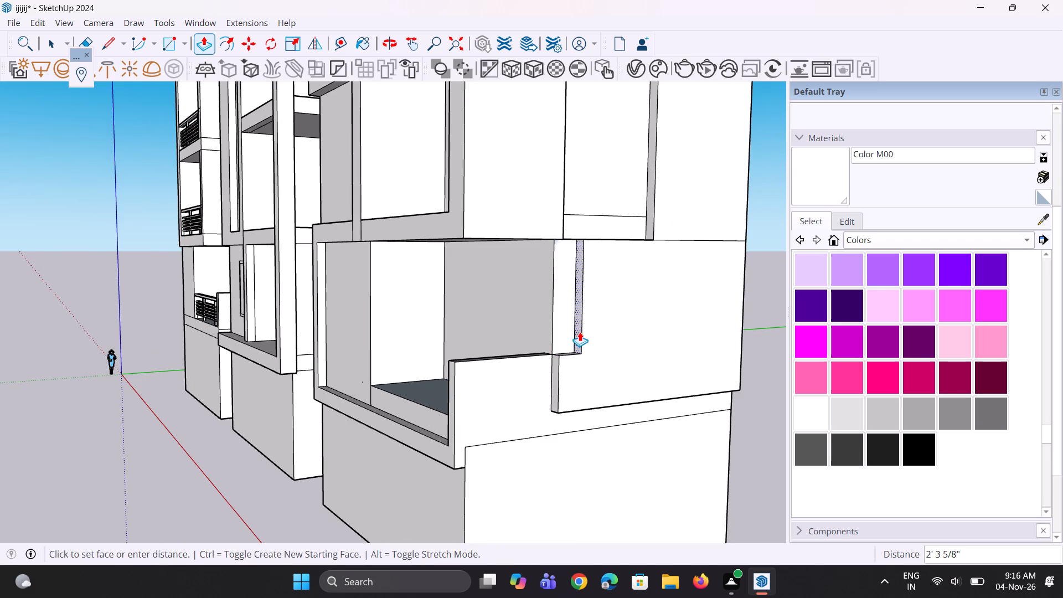
click(580, 332)
scroll(547, 398, up, 3)
double_click(558, 394)
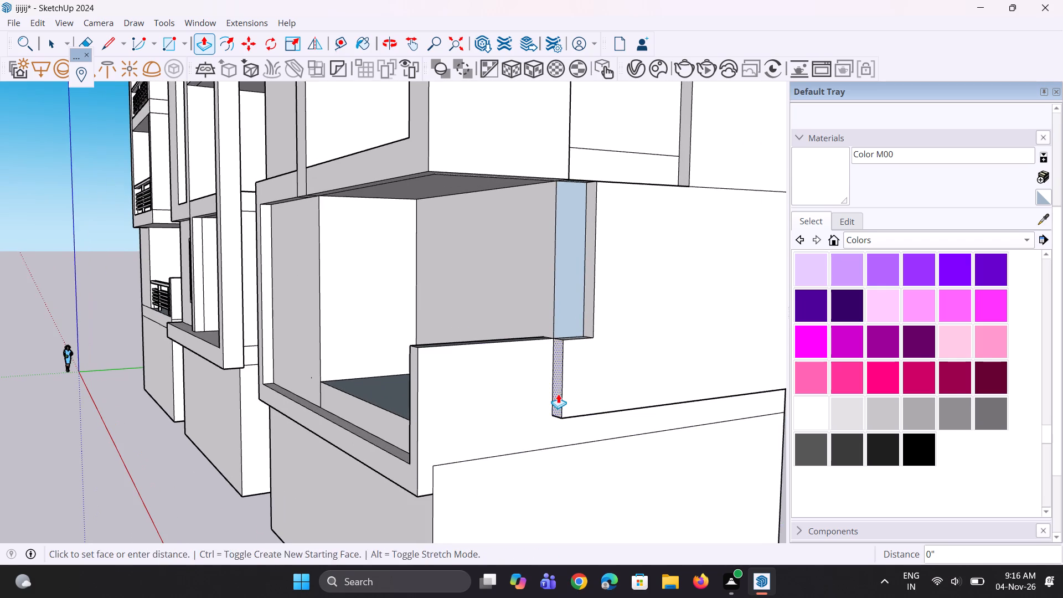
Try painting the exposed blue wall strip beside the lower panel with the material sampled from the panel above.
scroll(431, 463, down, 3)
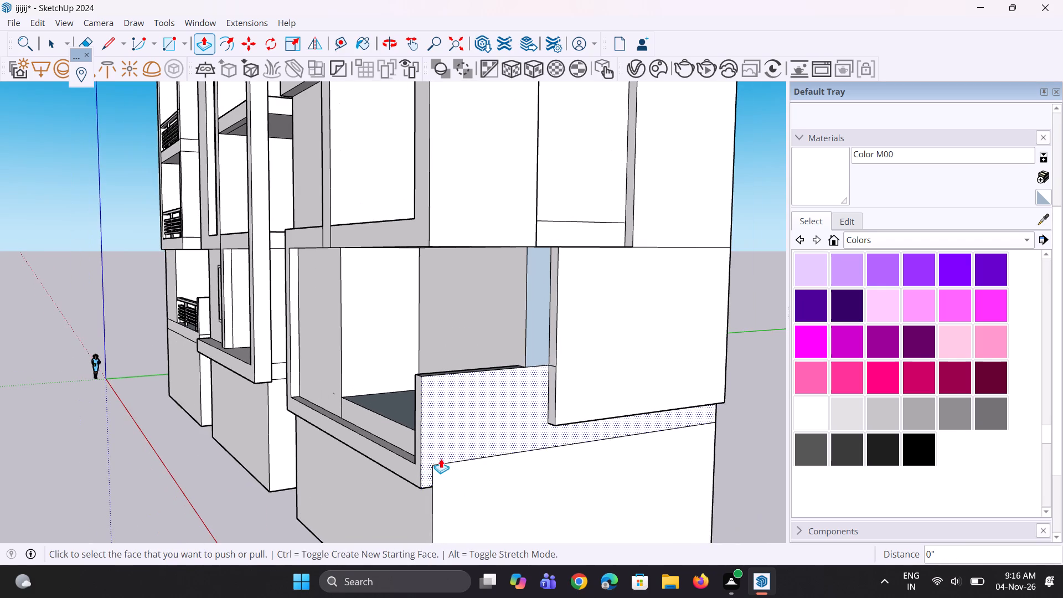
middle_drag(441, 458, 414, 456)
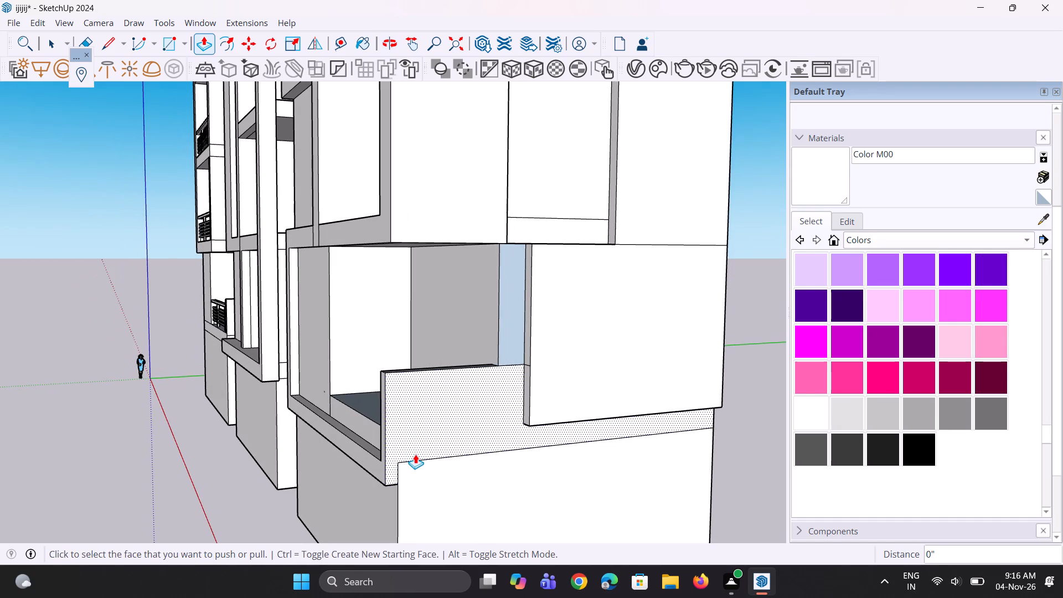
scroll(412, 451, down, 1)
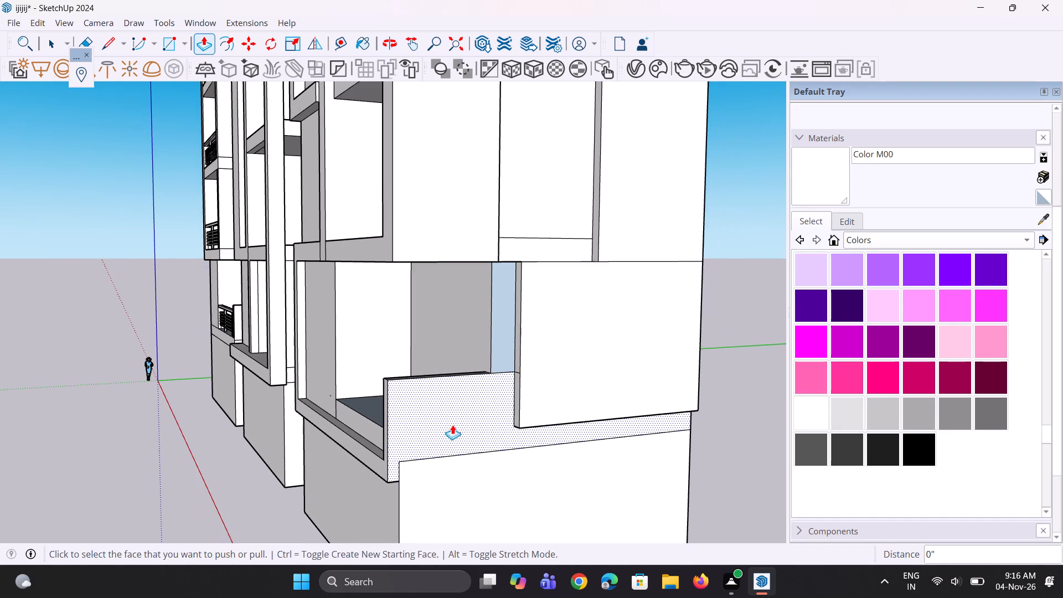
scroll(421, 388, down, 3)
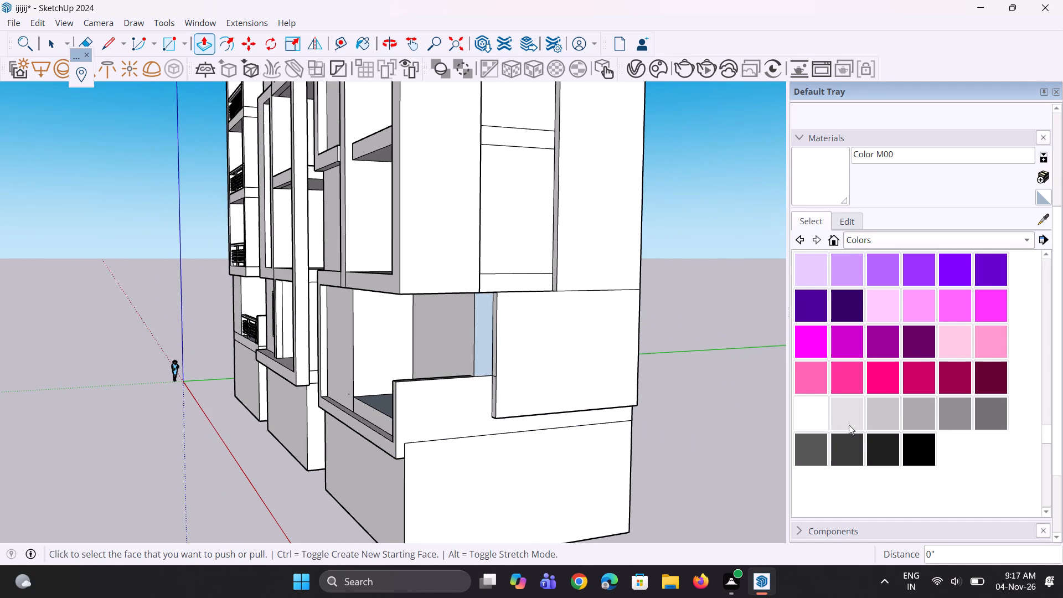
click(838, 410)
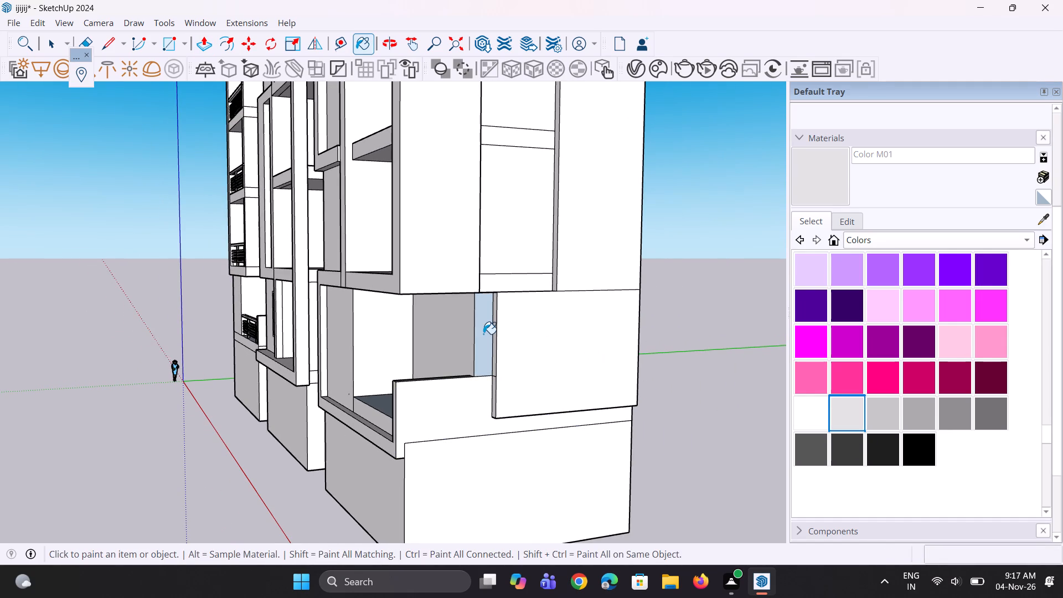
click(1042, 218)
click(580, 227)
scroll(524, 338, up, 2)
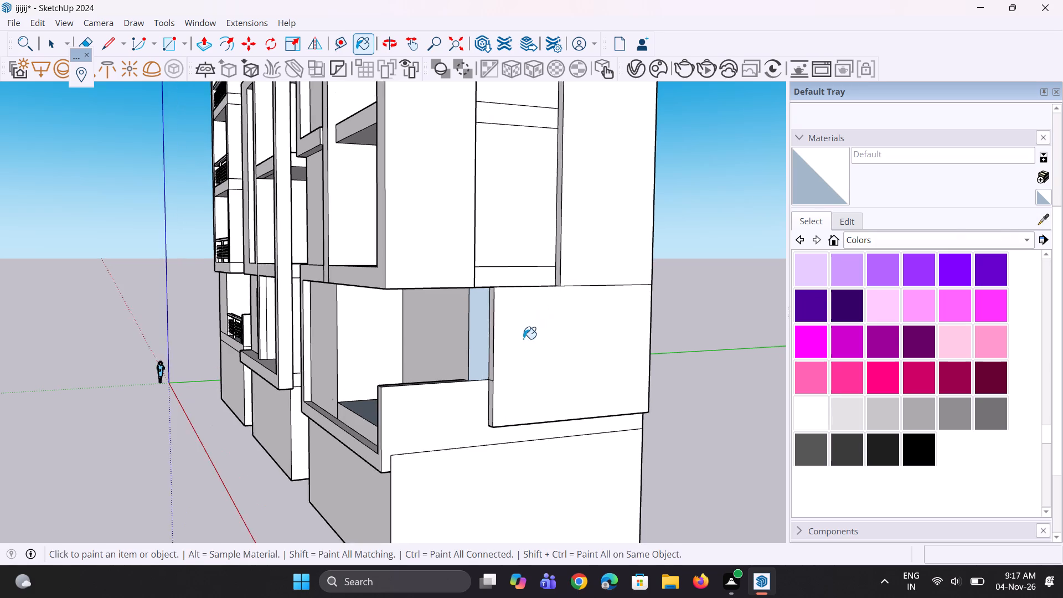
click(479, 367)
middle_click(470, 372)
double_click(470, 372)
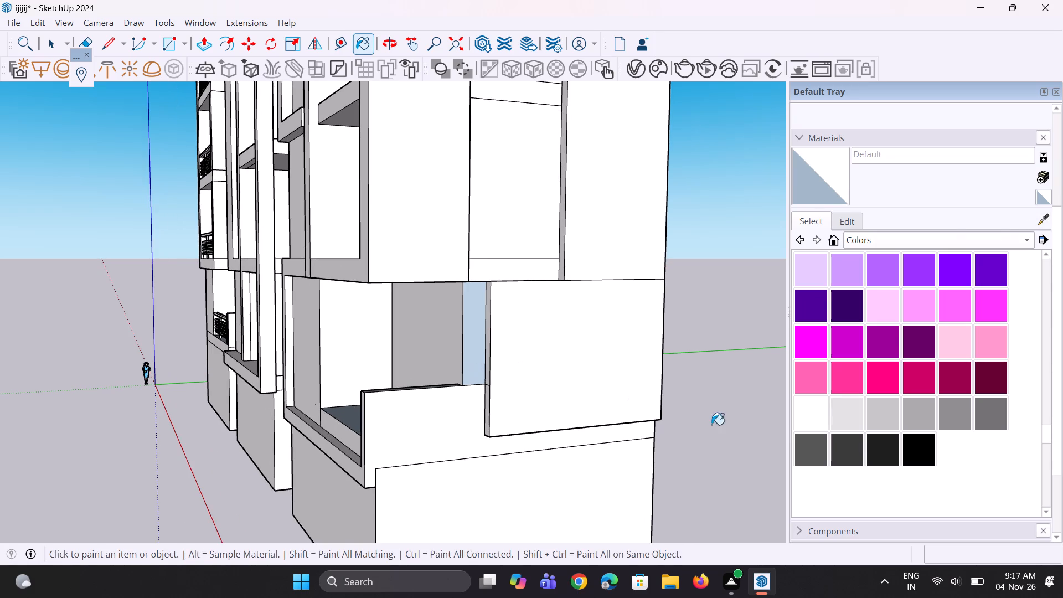
Paint the exposed blue wall strip beside the lower panel with white Color M00.
click(807, 423)
click(476, 364)
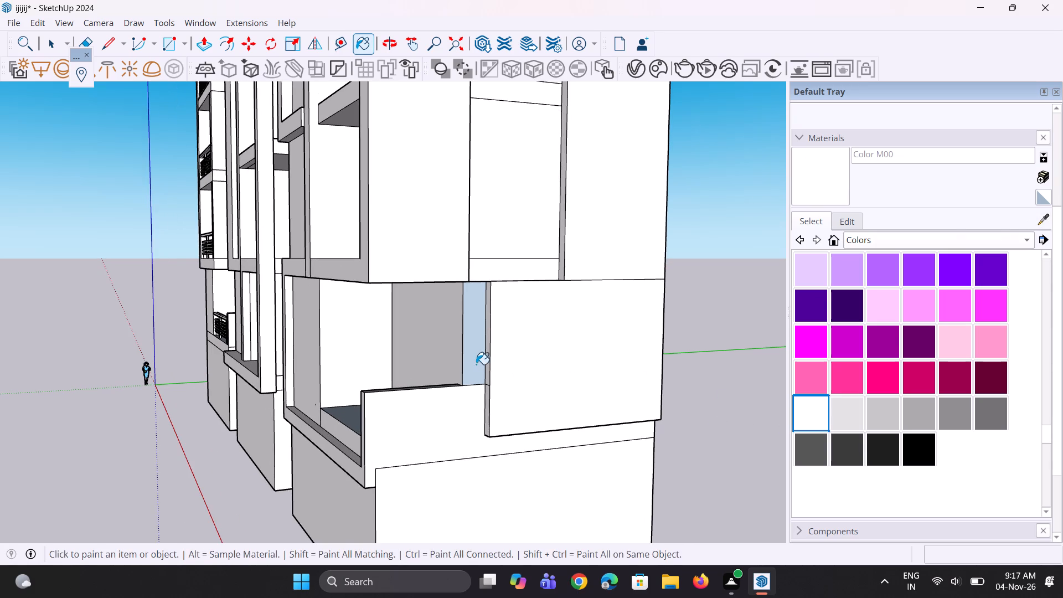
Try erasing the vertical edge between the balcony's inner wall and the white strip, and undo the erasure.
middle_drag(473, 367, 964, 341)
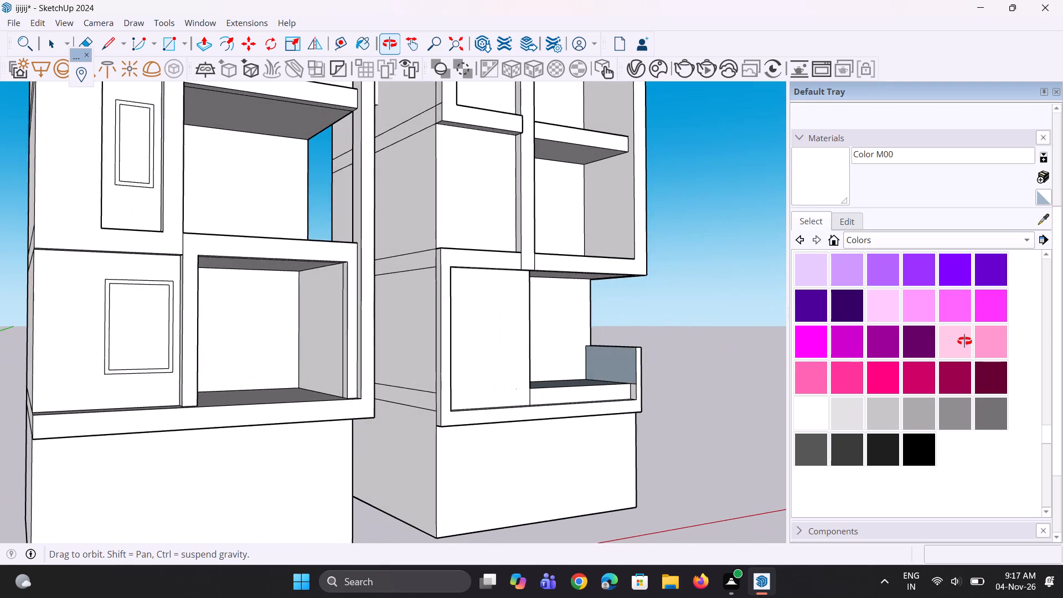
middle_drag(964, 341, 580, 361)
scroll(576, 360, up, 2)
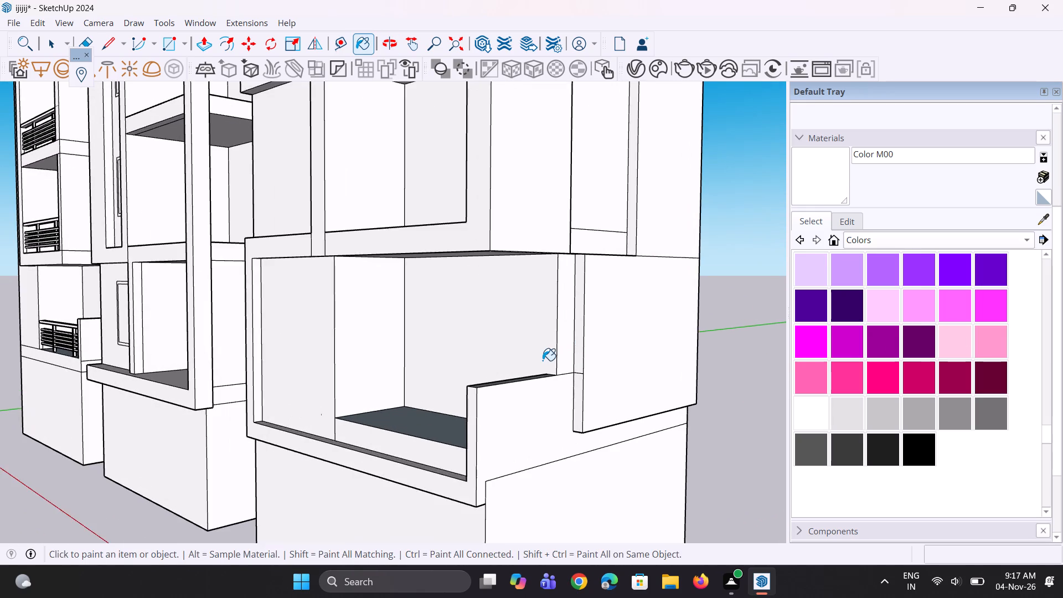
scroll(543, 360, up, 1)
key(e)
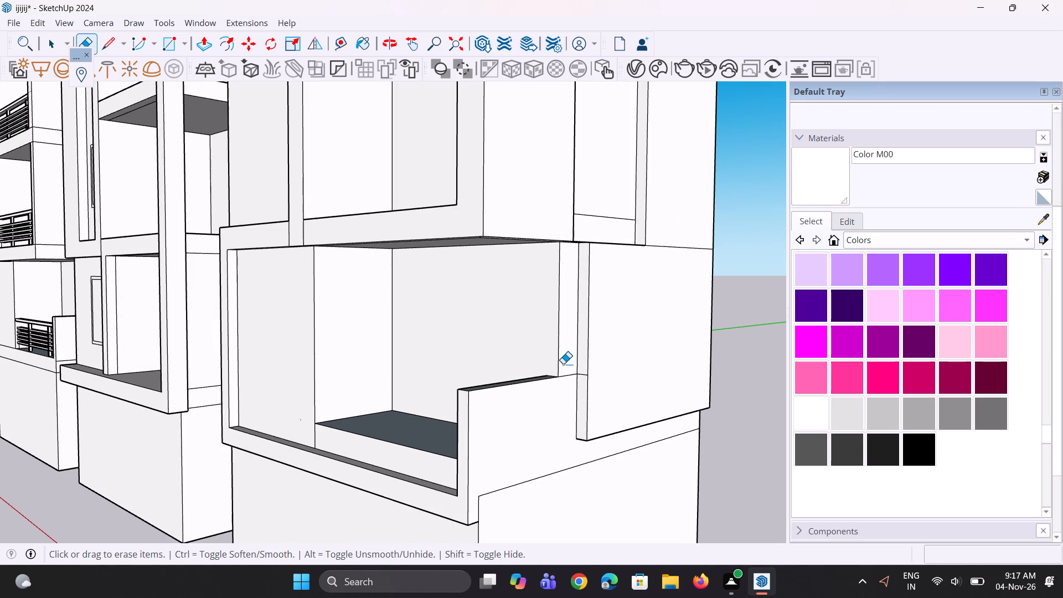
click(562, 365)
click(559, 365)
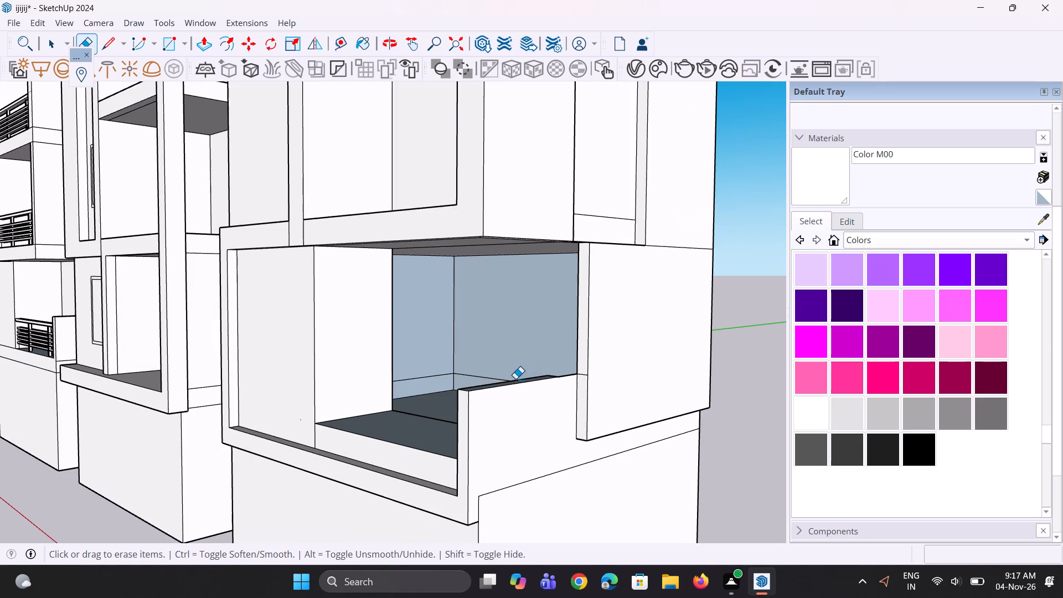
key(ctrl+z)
Examine the lower balcony opening, its parapet and the wall strip beside the lower side panel.
scroll(497, 395, up, 1)
middle_drag(496, 395, 718, 441)
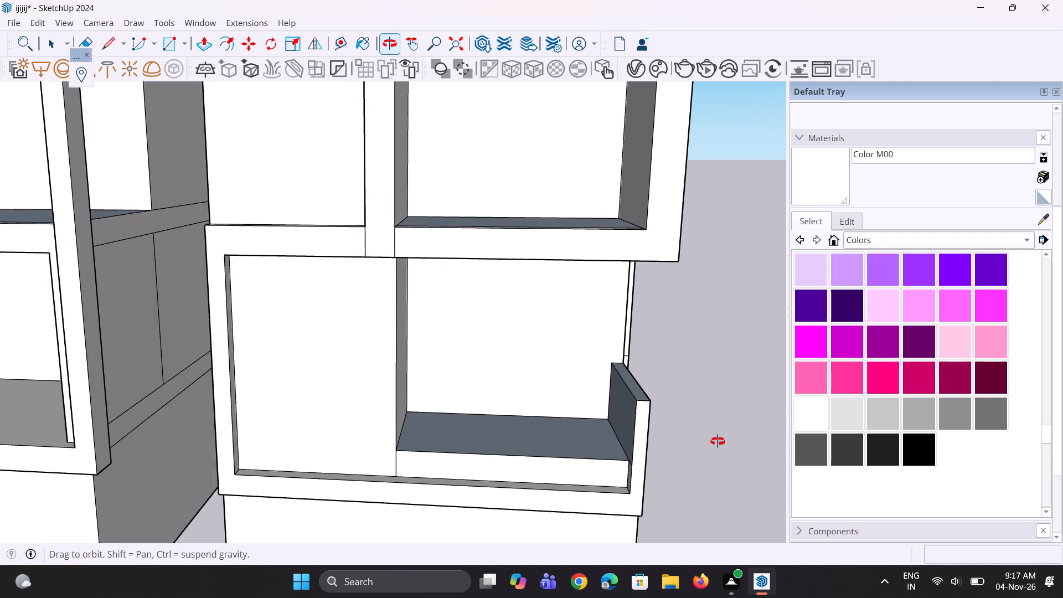
middle_drag(718, 441, 295, 391)
scroll(368, 405, up, 3)
scroll(410, 386, up, 2)
middle_drag(411, 397, 455, 403)
scroll(452, 410, down, 11)
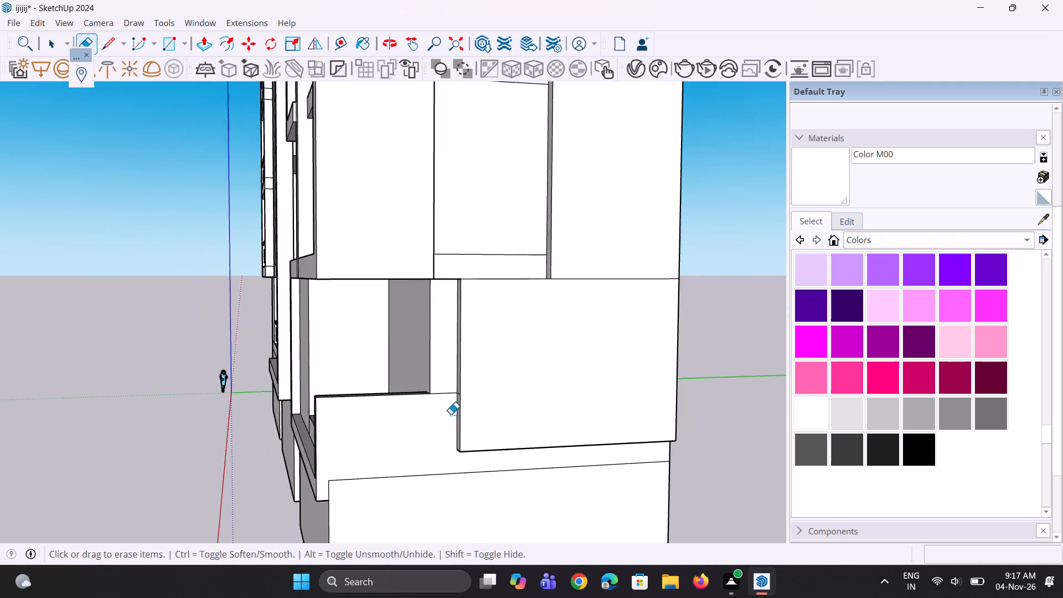
Push/Pull both parts of the lower side panel's narrow end face 2' 3 5/8" toward the lower balcony opening.
middle_drag(472, 322, 484, 324)
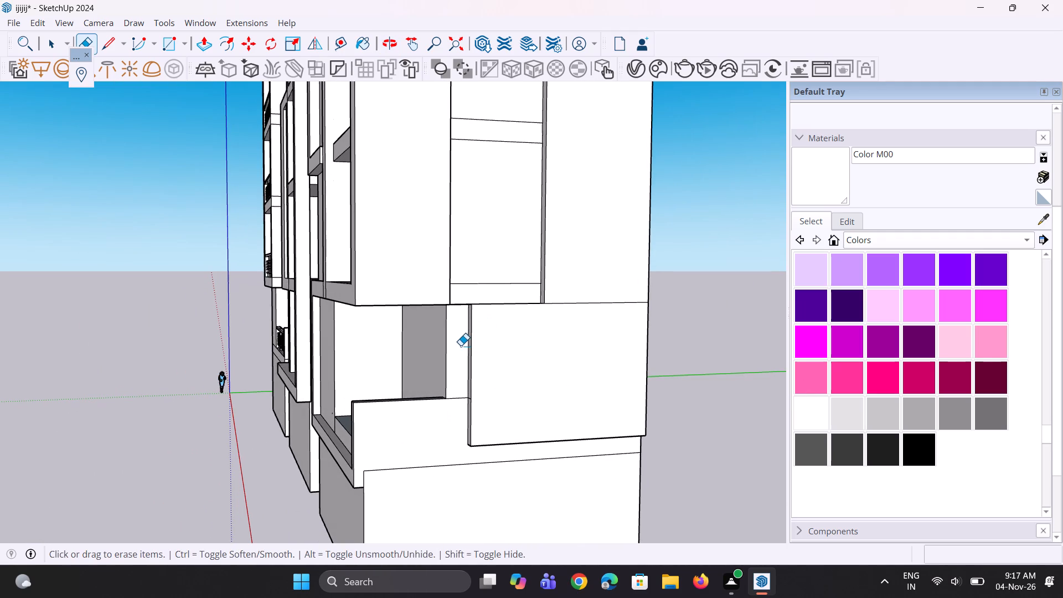
scroll(460, 347, up, 3)
key(p)
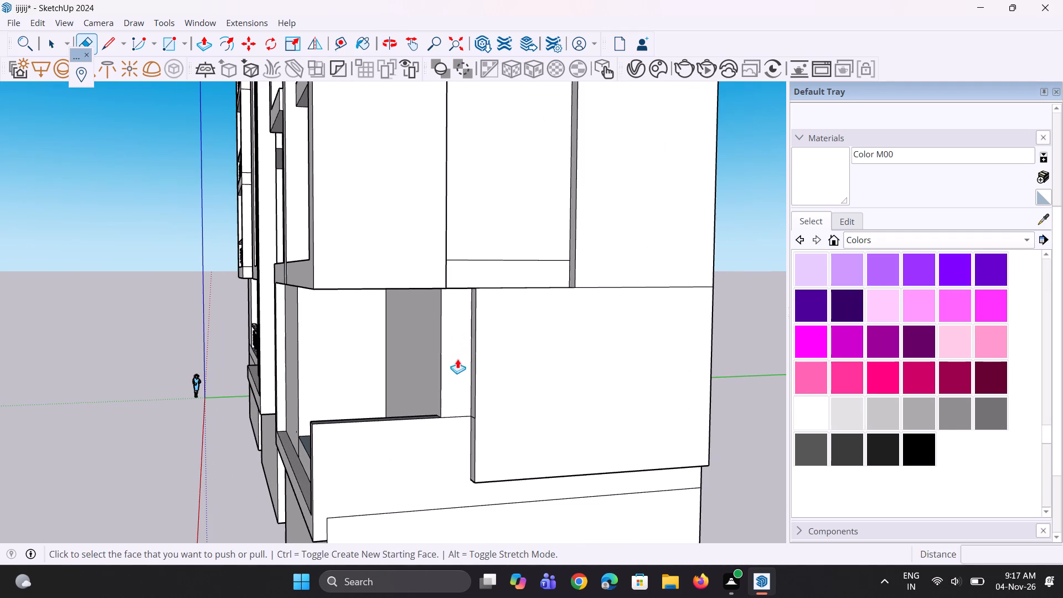
scroll(457, 360, up, 1)
middle_drag(471, 388, 484, 400)
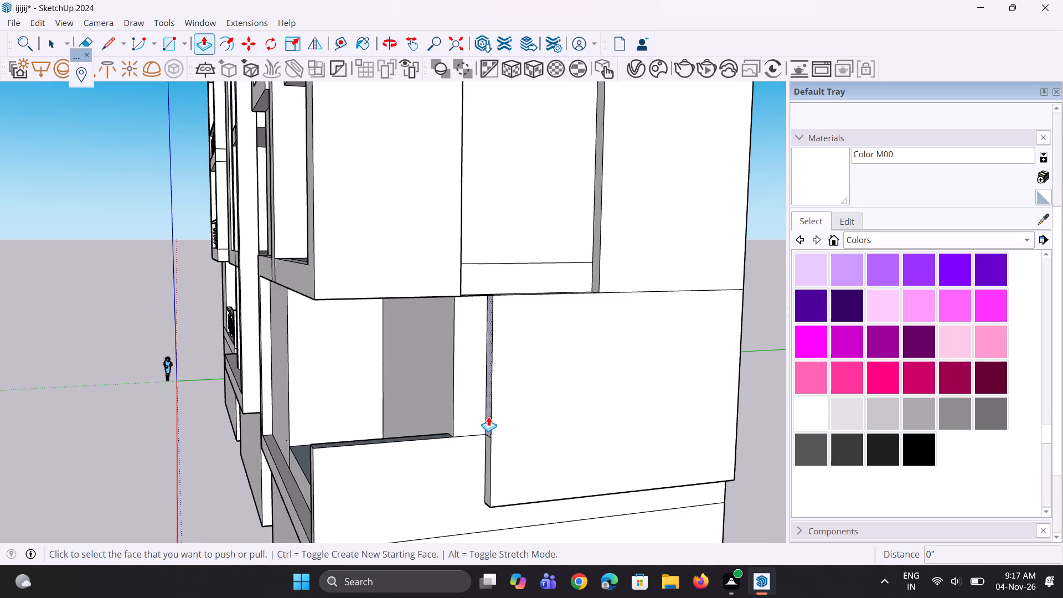
click(488, 416)
click(453, 436)
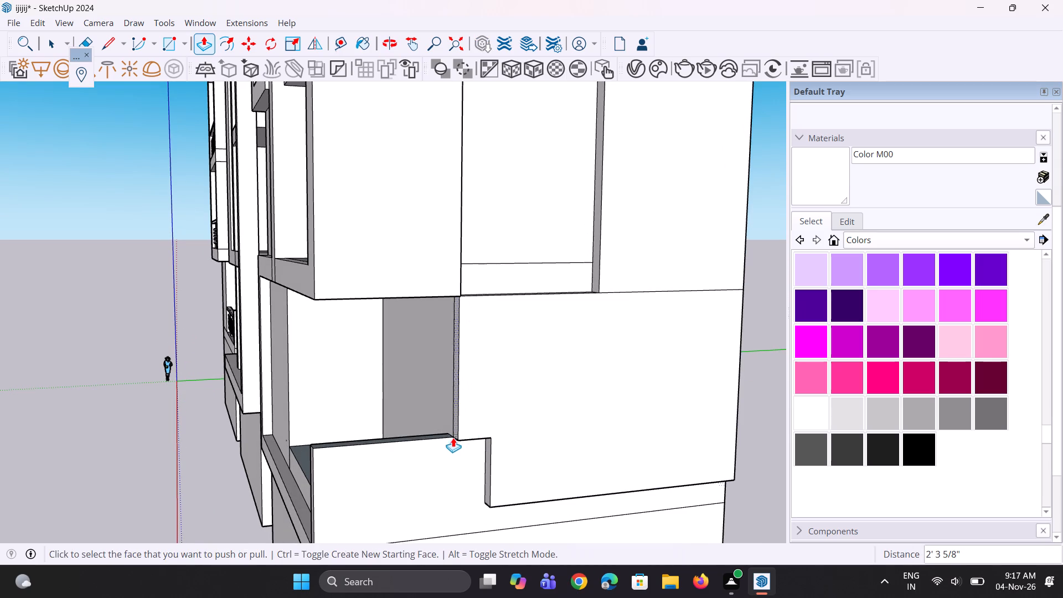
double_click(488, 458)
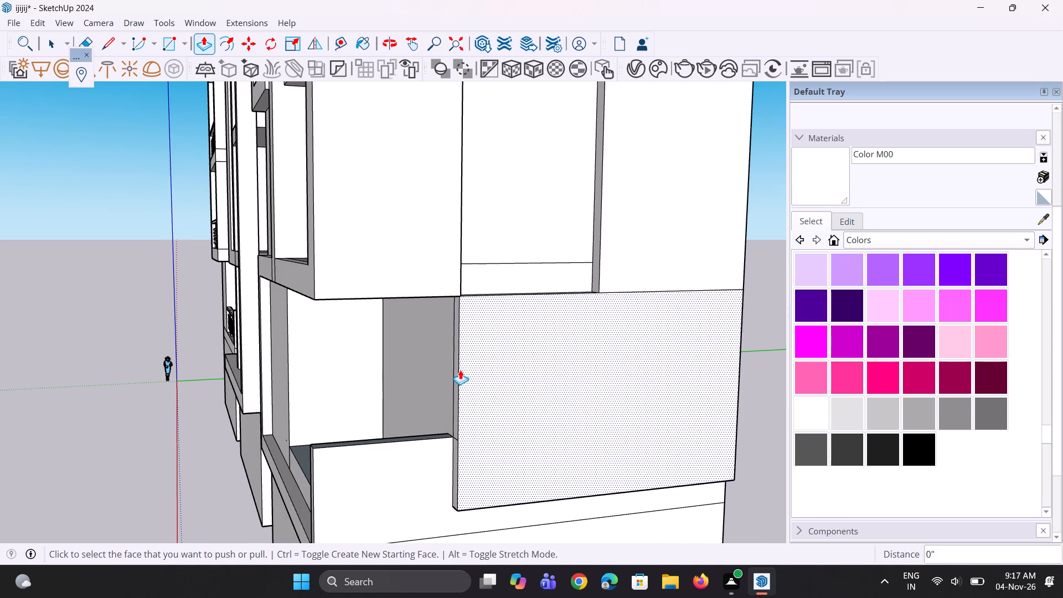
Erase the short edge dividing the lower panel's narrow end face at the parapet corner.
middle_drag(460, 370, 457, 403)
scroll(429, 459, up, 10)
key(e)
scroll(478, 475, up, 2)
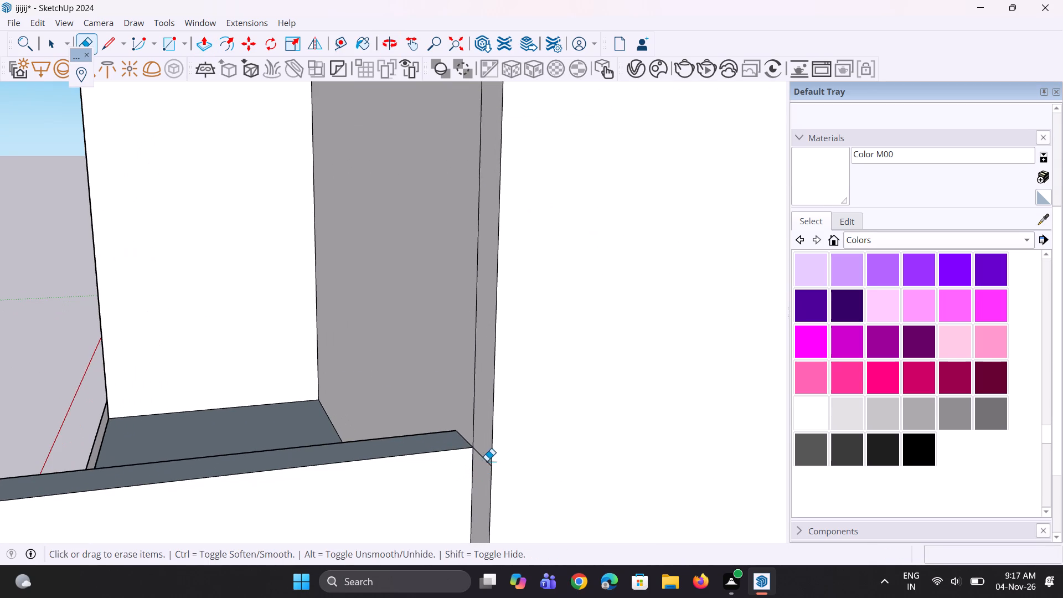
drag(487, 460, 487, 475)
Push/Pull the lower panel's outer face and the tall side panel's face above it outward by 6 1/4".
scroll(465, 448, down, 12)
middle_drag(724, 352, 701, 434)
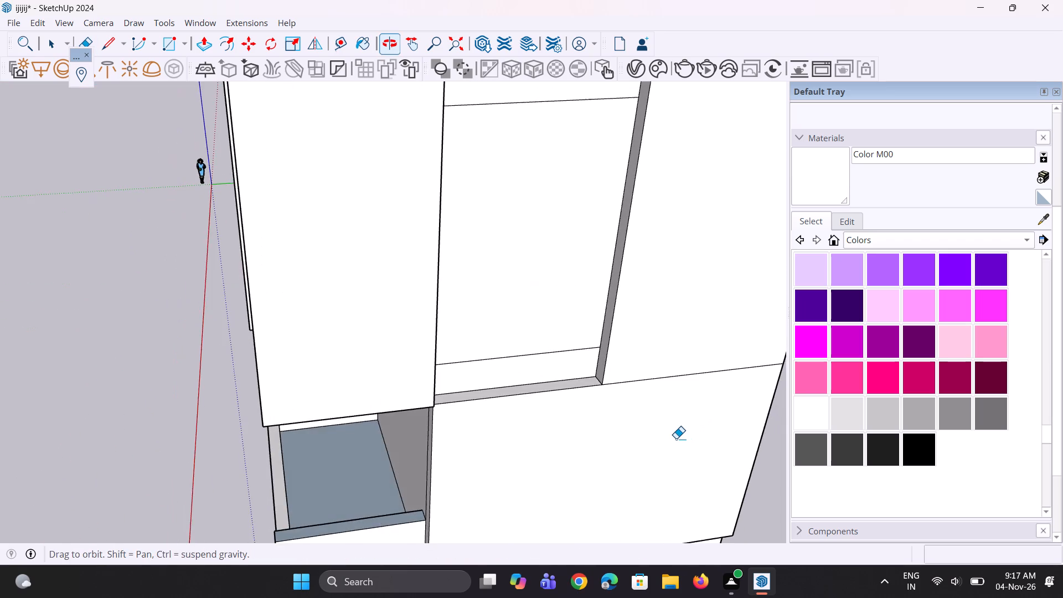
scroll(638, 439, up, 5)
key(p)
click(605, 432)
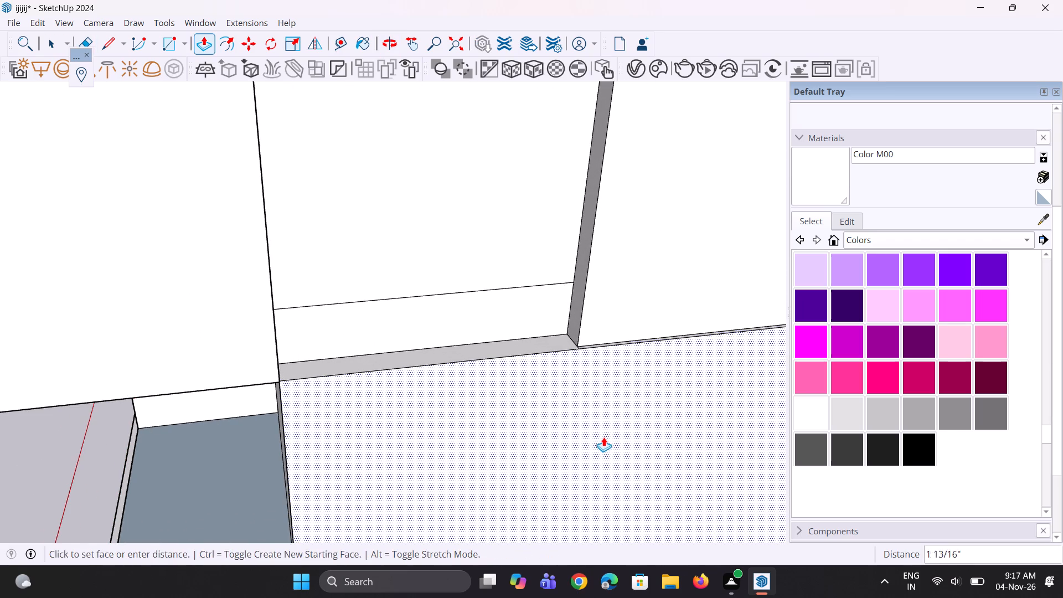
click(604, 445)
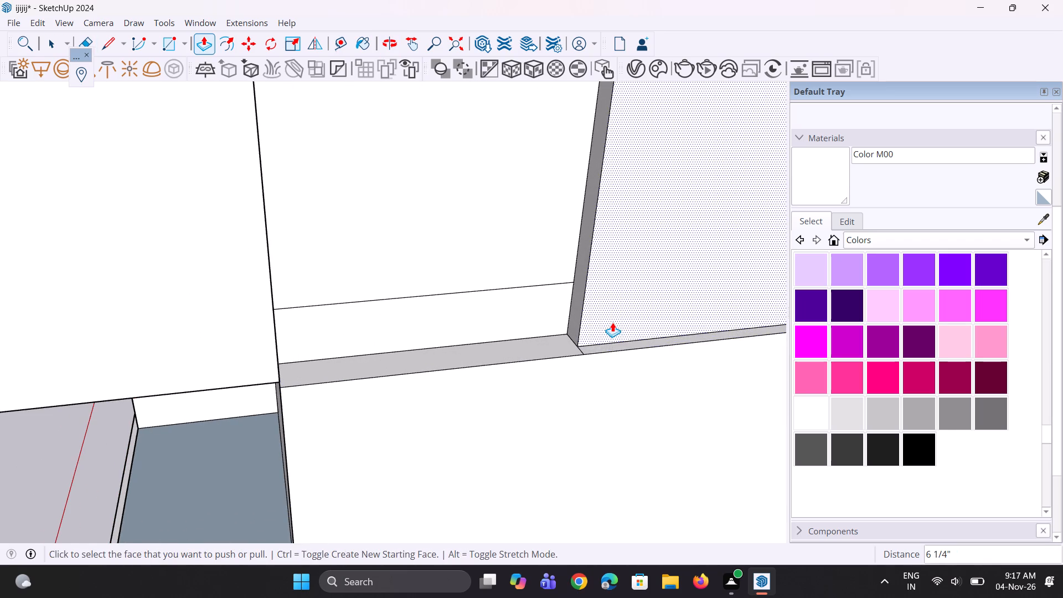
double_click(612, 322)
Erase the horizontal seam between the tall side panel and the lower panel so they form one face.
scroll(534, 437, down, 6)
scroll(526, 373, up, 3)
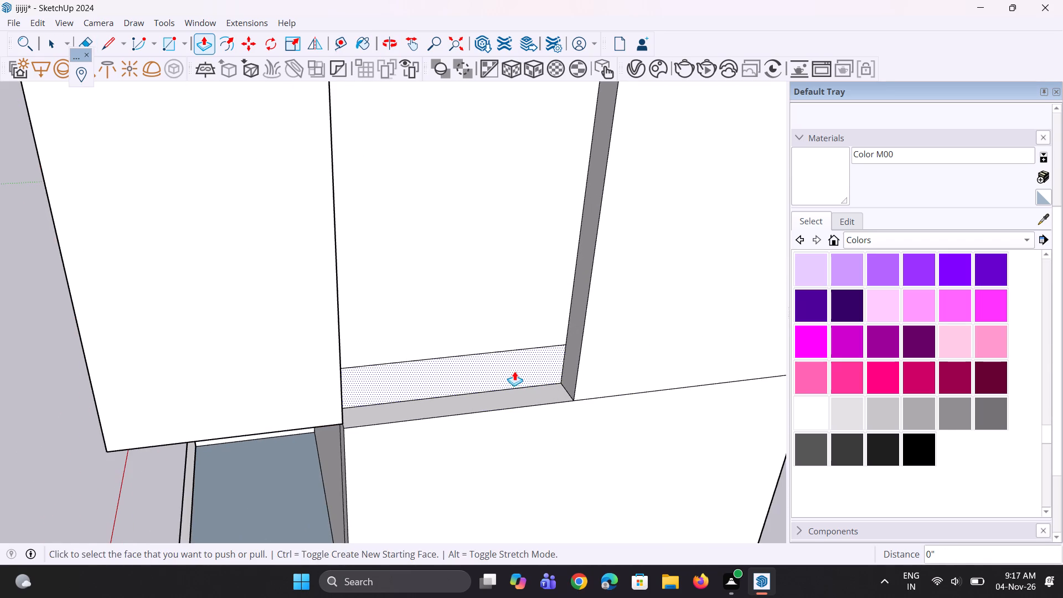
scroll(514, 371, up, 1)
key(e)
scroll(417, 430, down, 4)
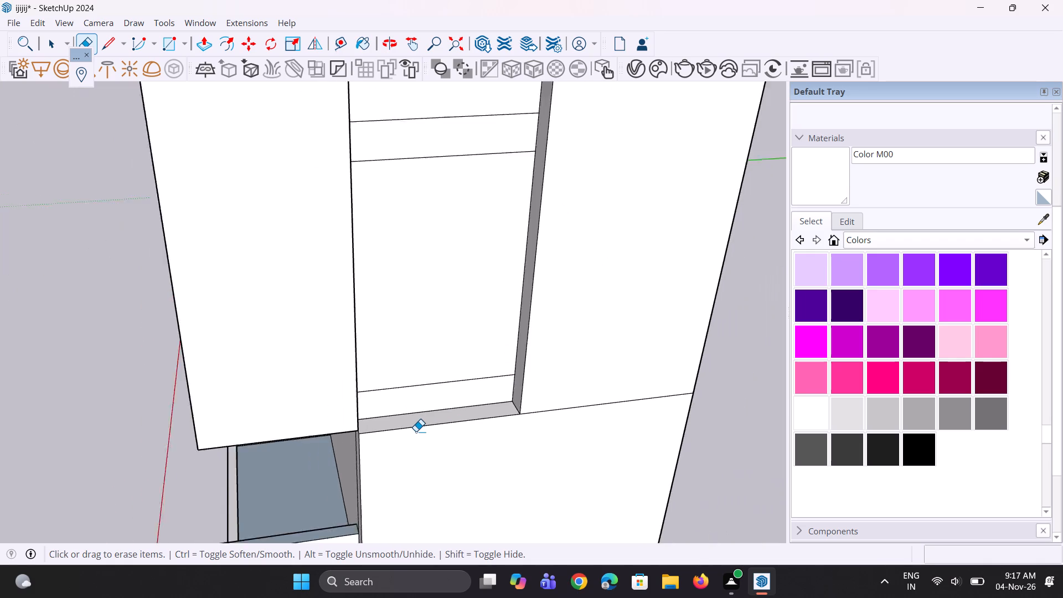
scroll(416, 431, down, 7)
middle_drag(442, 489, 426, 401)
scroll(423, 499, down, 10)
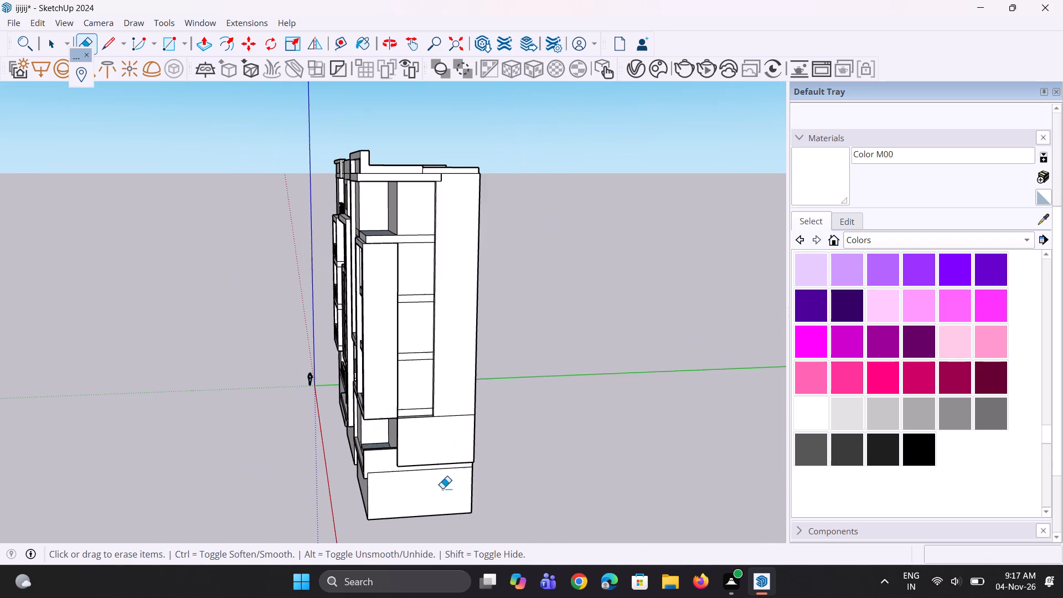
middle_drag(468, 439, 468, 408)
scroll(461, 388, up, 3)
drag(460, 389, 456, 456)
Erase the short seam across the side panel's narrow rear strip on the back of the third tower.
scroll(456, 449, up, 1)
middle_drag(456, 449, 233, 465)
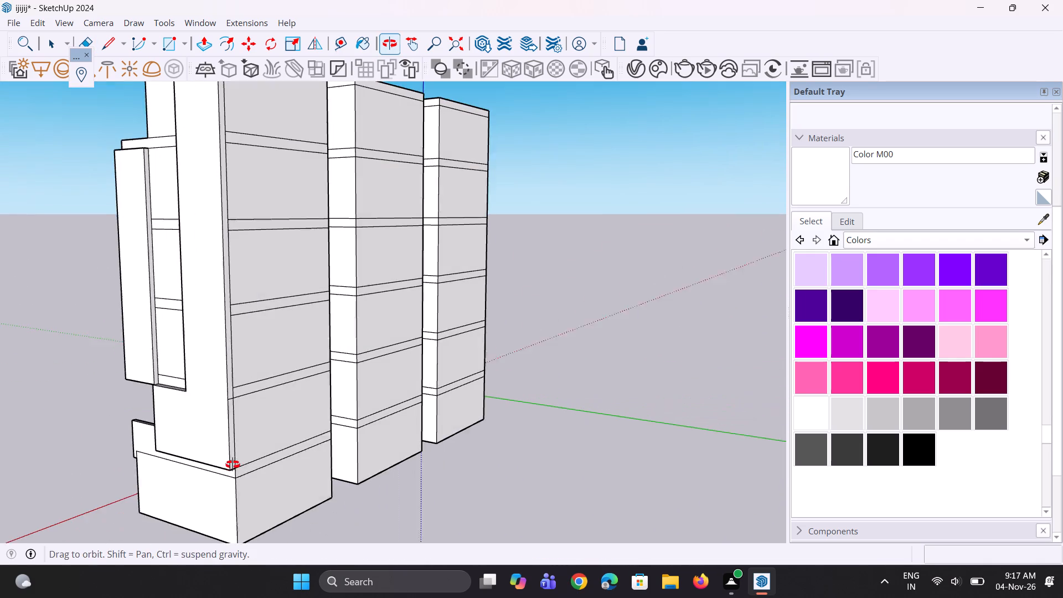
middle_drag(233, 465, 231, 465)
scroll(218, 408, up, 14)
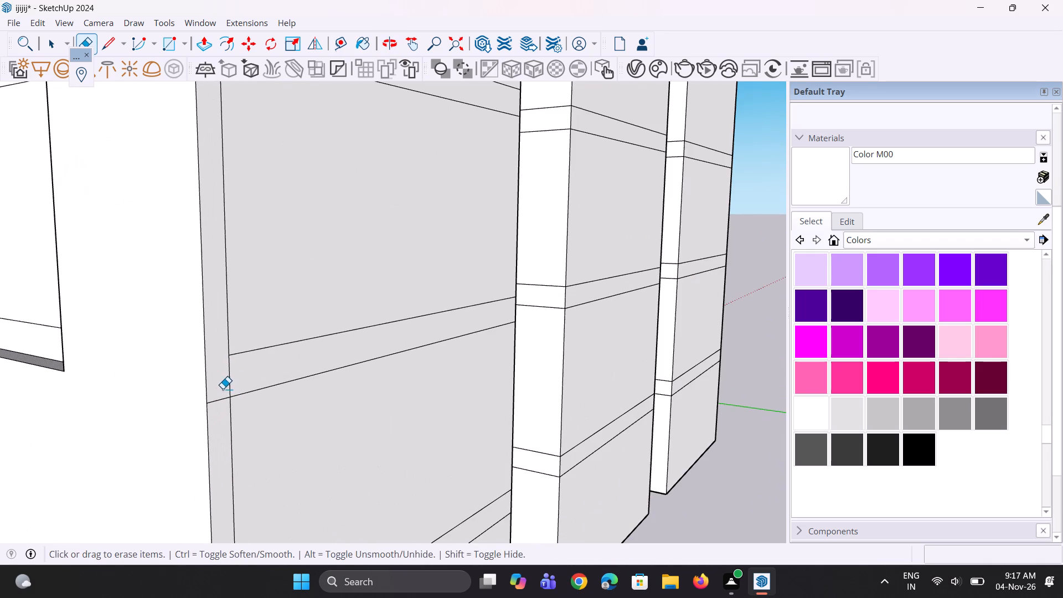
drag(221, 390, 220, 422)
Examine the joined side panel and the third tower's base block from below and from the front.
scroll(324, 424, down, 5)
scroll(371, 417, down, 6)
middle_drag(287, 469, 399, 199)
scroll(383, 453, down, 5)
scroll(417, 317, up, 8)
middle_drag(416, 220, 417, 244)
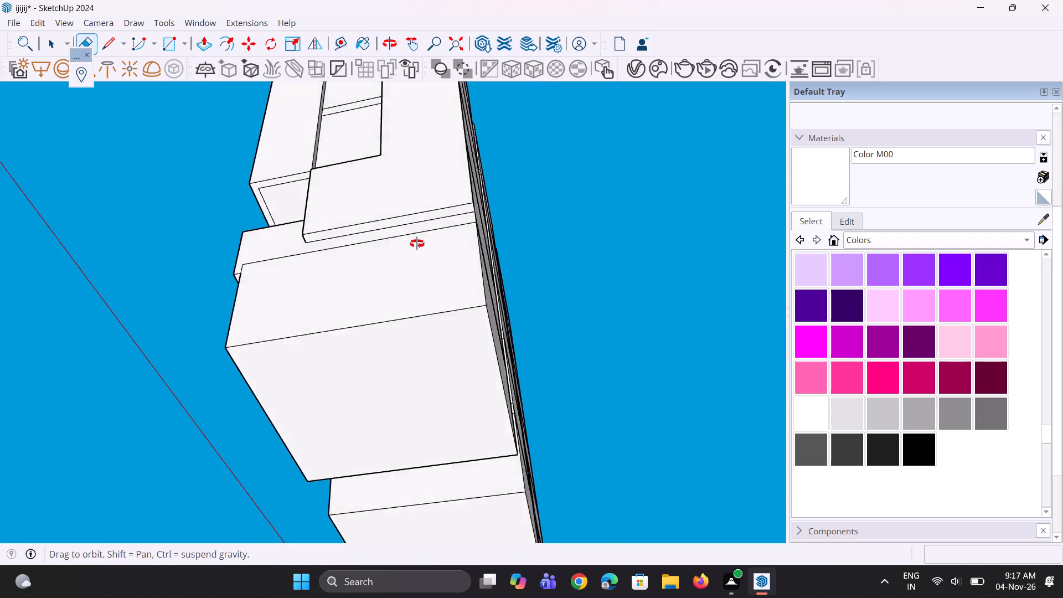
middle_drag(417, 244, 436, 326)
middle_drag(413, 397, 624, 465)
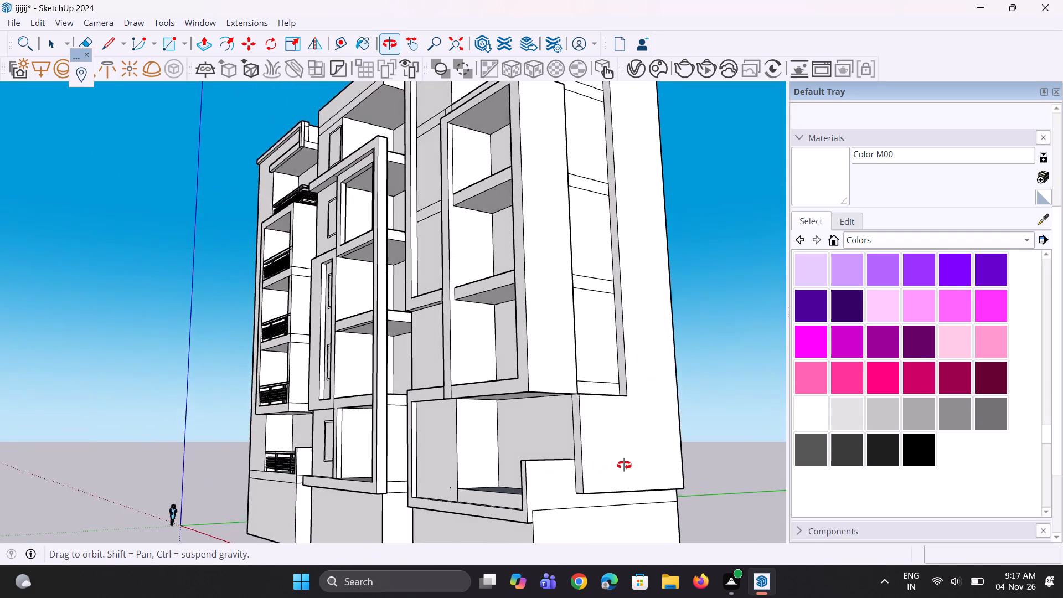
middle_drag(624, 465, 597, 432)
scroll(575, 501, up, 1)
middle_drag(574, 501, 515, 445)
scroll(468, 436, down, 4)
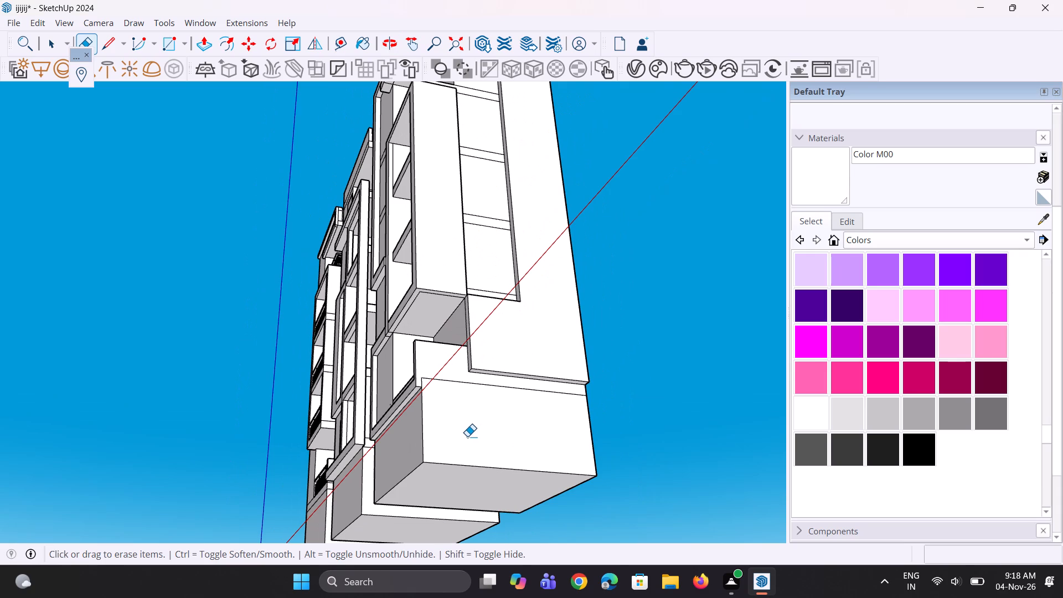
middle_drag(434, 543, 437, 558)
middle_drag(437, 558, 496, 597)
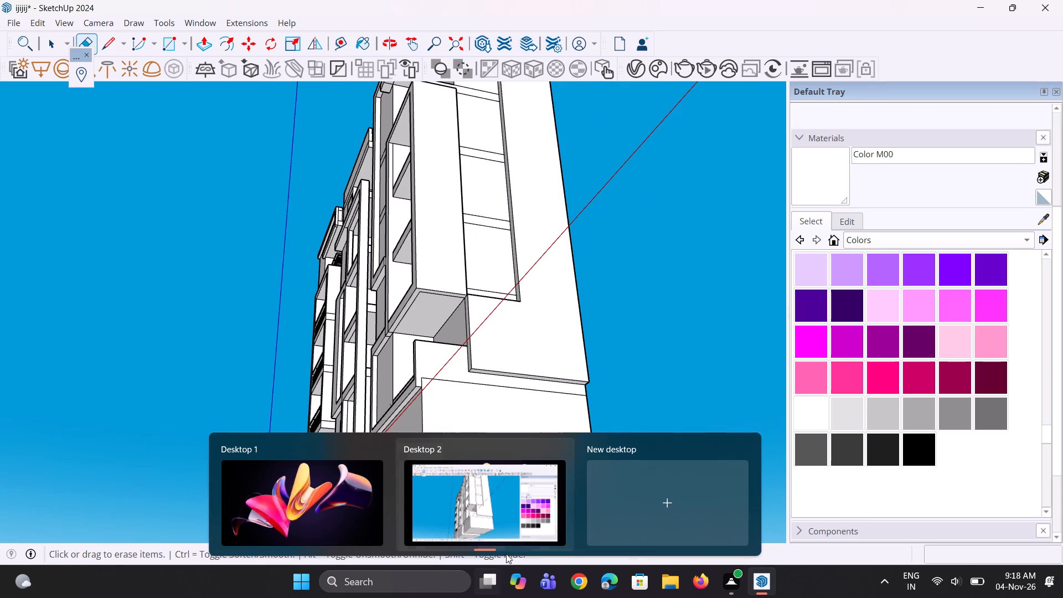
click(641, 365)
Push/Pull the side panel's bottom face 2' down to the top edge of the base block.
middle_drag(564, 404, 554, 319)
key(p)
scroll(545, 317, up, 6)
scroll(534, 245, up, 4)
click(553, 216)
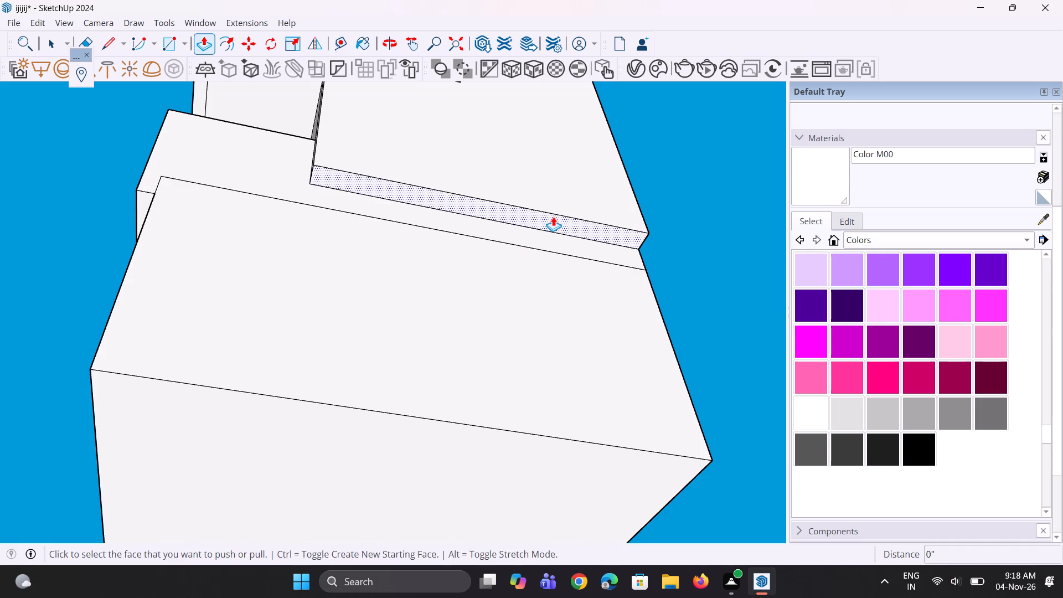
click(468, 239)
Push/Pull the side face of the third tower's roof-level beam outward 6 1/4", flush with the tall side panel.
middle_drag(438, 266, 436, 509)
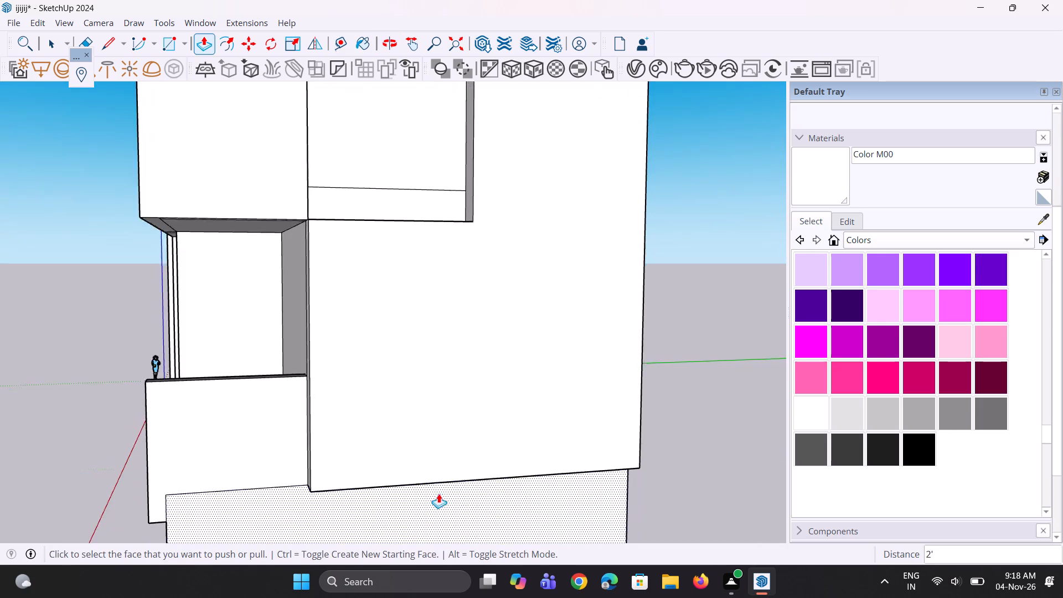
scroll(441, 476, down, 10)
scroll(424, 410, up, 6)
middle_drag(422, 409, 559, 466)
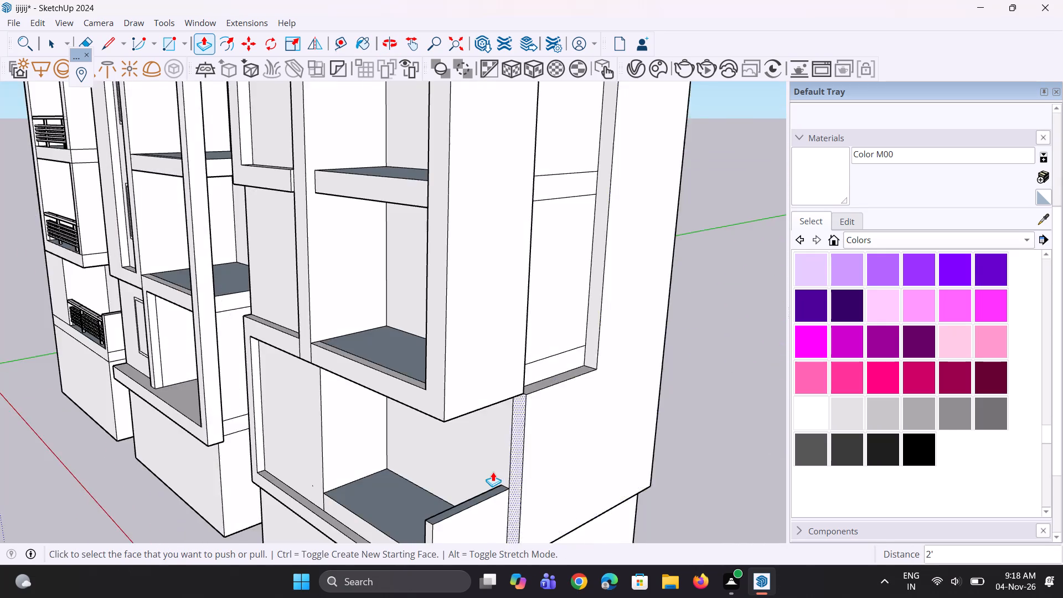
scroll(493, 472, down, 14)
middle_drag(489, 402, 492, 397)
scroll(529, 302, up, 4)
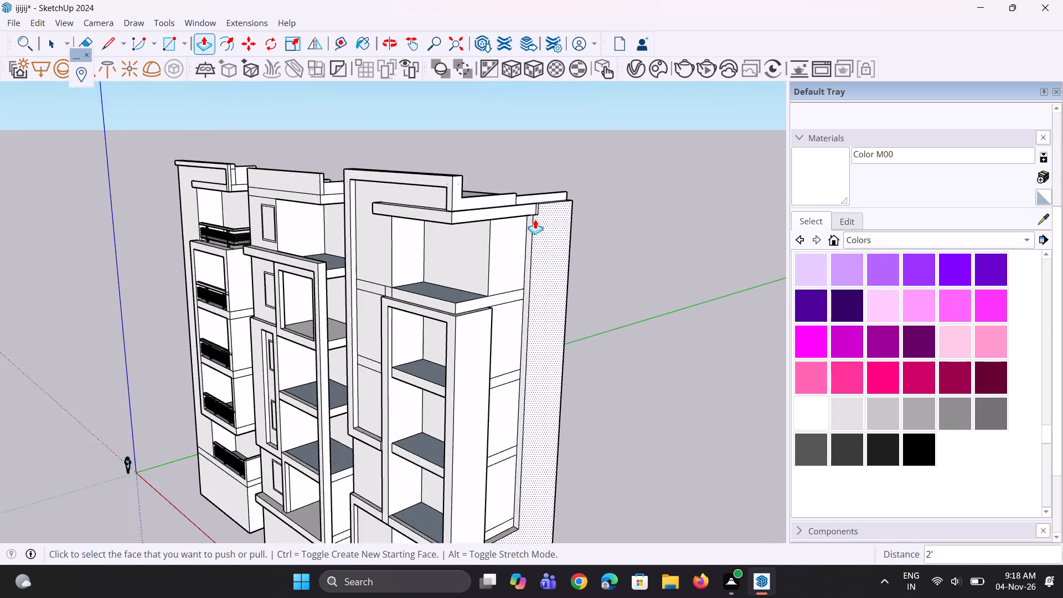
scroll(535, 219, up, 12)
key(e)
scroll(532, 261, up, 6)
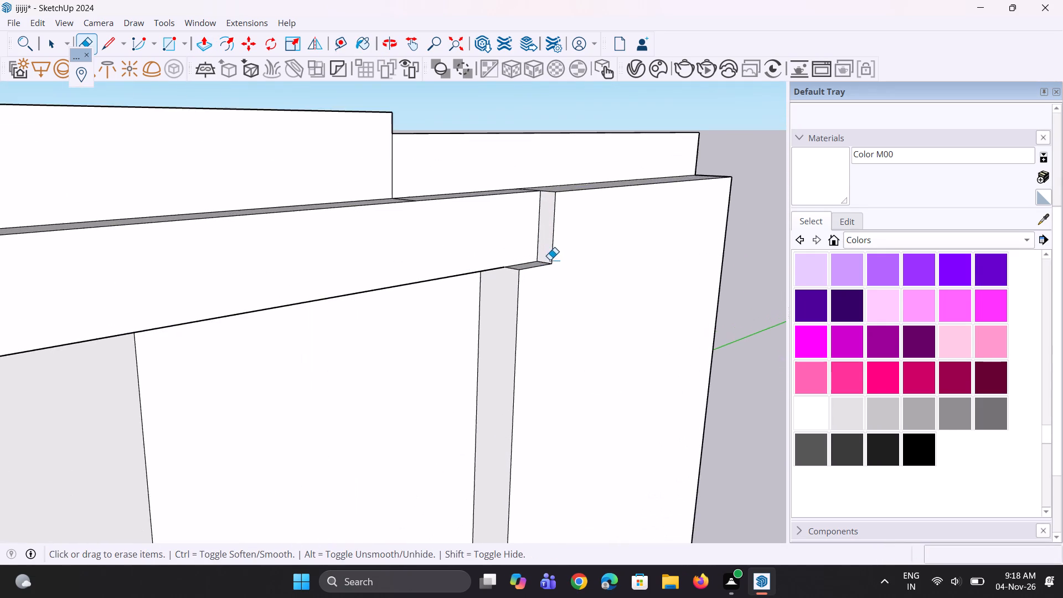
middle_drag(550, 260, 443, 360)
scroll(449, 350, up, 1)
scroll(451, 349, down, 5)
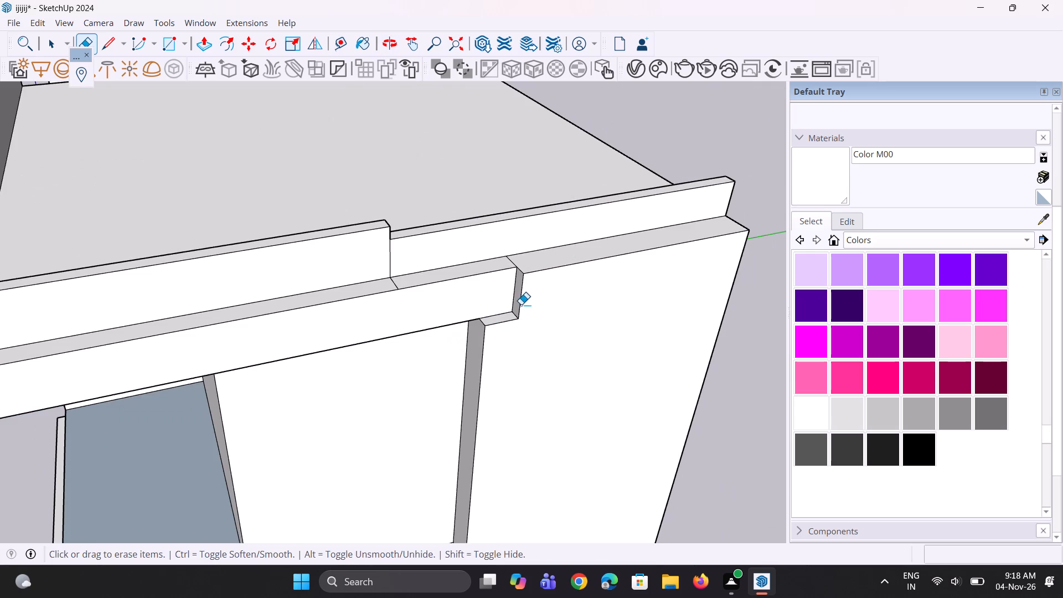
key(p)
click(500, 302)
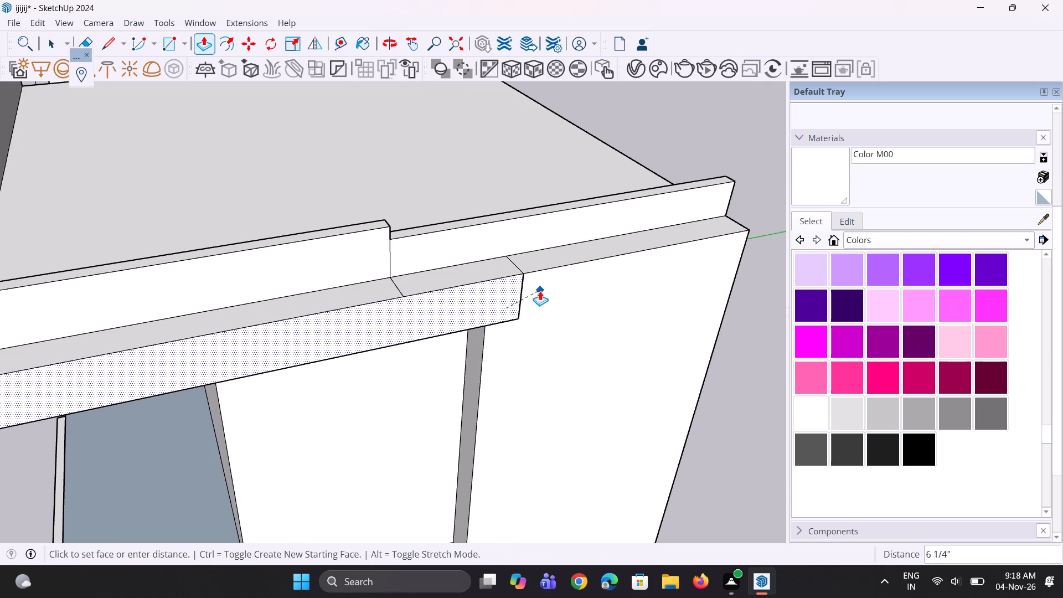
click(540, 291)
Erase the leftover edges where the roof-level beam meets the side panel, including the short seams across its top.
scroll(515, 299, up, 3)
key(e)
drag(517, 301, 529, 307)
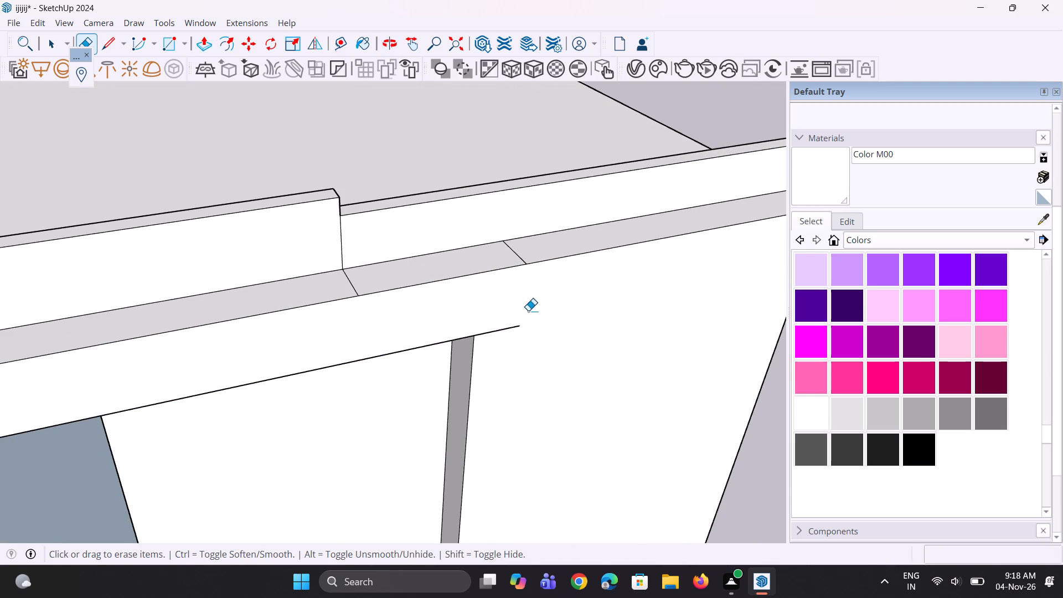
drag(501, 329, 500, 339)
click(520, 260)
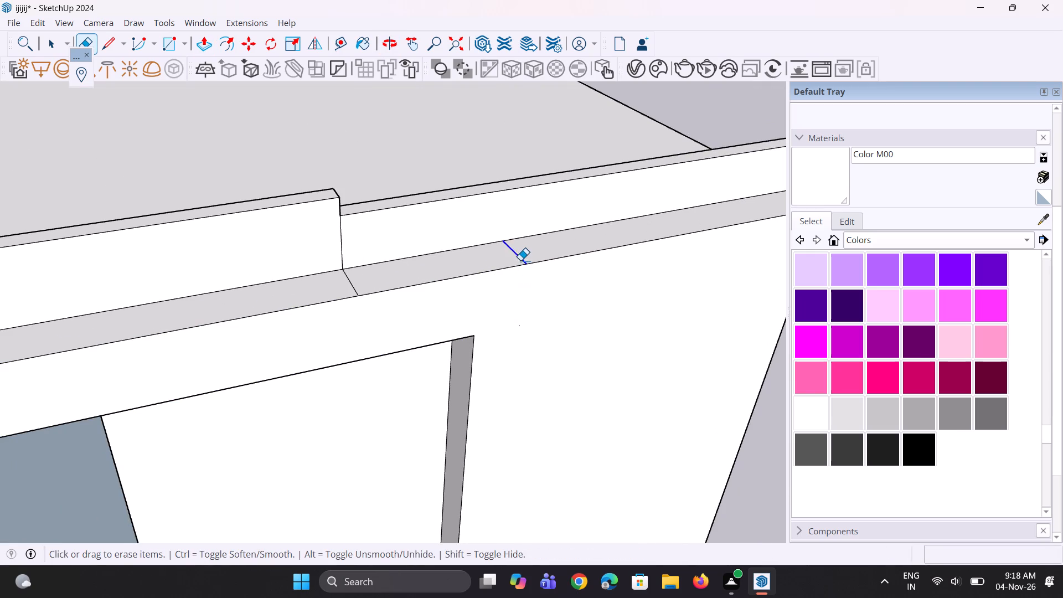
drag(355, 282, 344, 288)
Erase the remaining short edges on top of the roof-level beam near the front corner below the parapet.
scroll(373, 337, down, 5)
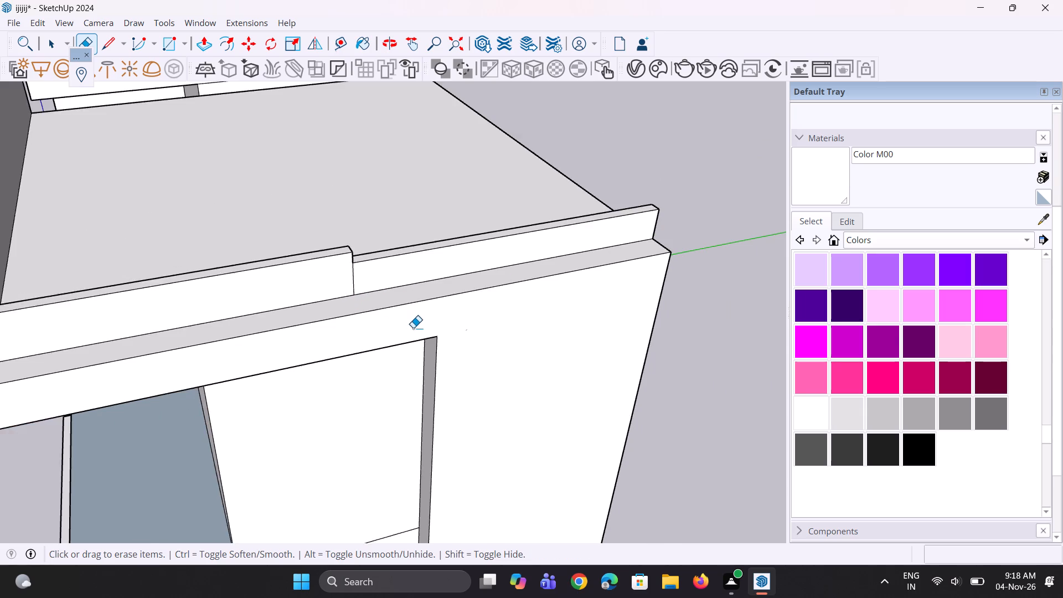
scroll(413, 328, down, 9)
middle_drag(256, 376, 344, 363)
scroll(473, 319, up, 5)
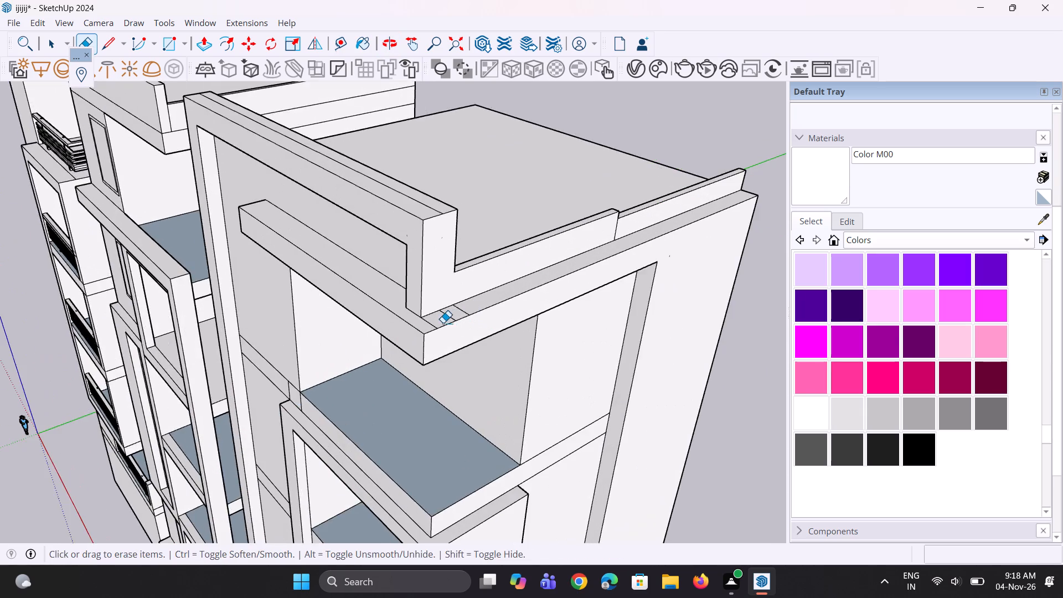
scroll(443, 323, up, 8)
drag(422, 325, 407, 334)
drag(464, 300, 448, 310)
drag(498, 294, 489, 298)
Examine the third tower's cleaned roof beam and the overall facade of the three towers.
scroll(418, 366, down, 5)
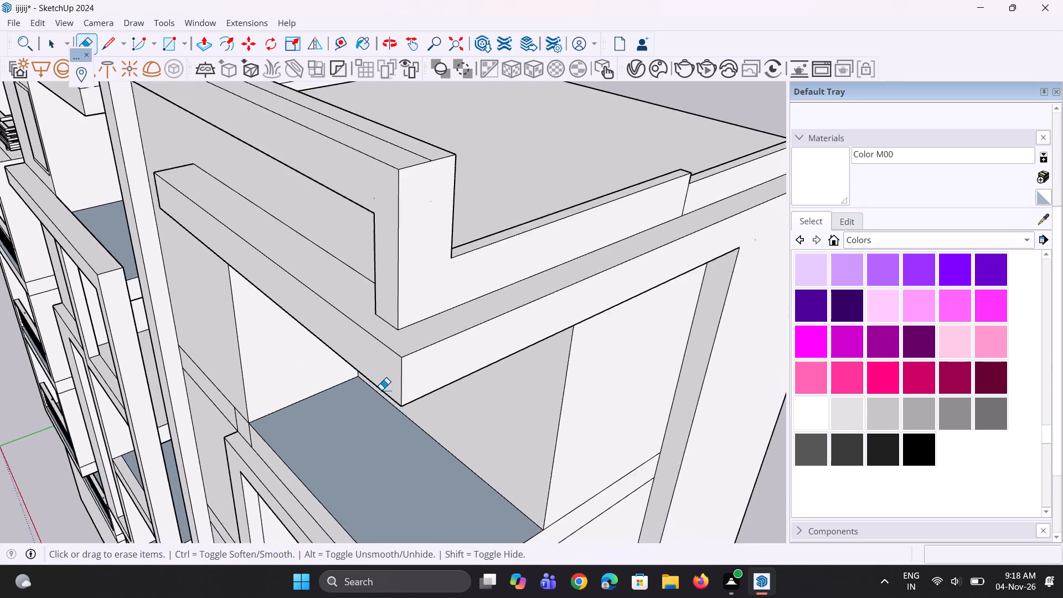
scroll(381, 390, down, 6)
scroll(386, 393, up, 1)
middle_drag(396, 391, 451, 363)
scroll(267, 385, down, 6)
middle_drag(321, 394, 272, 361)
scroll(272, 361, up, 1)
scroll(270, 361, down, 4)
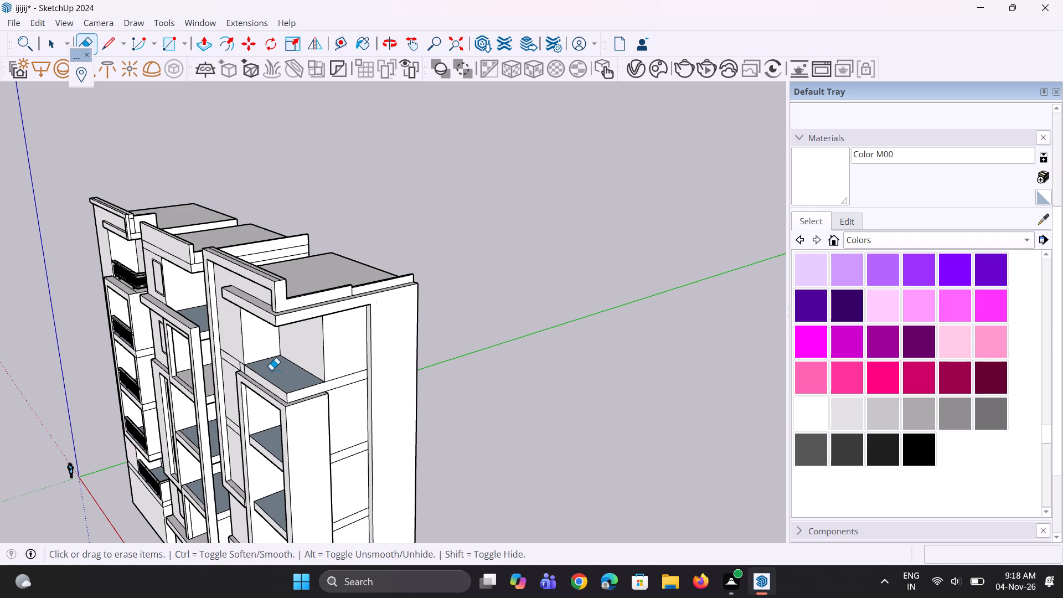
scroll(275, 355, down, 1)
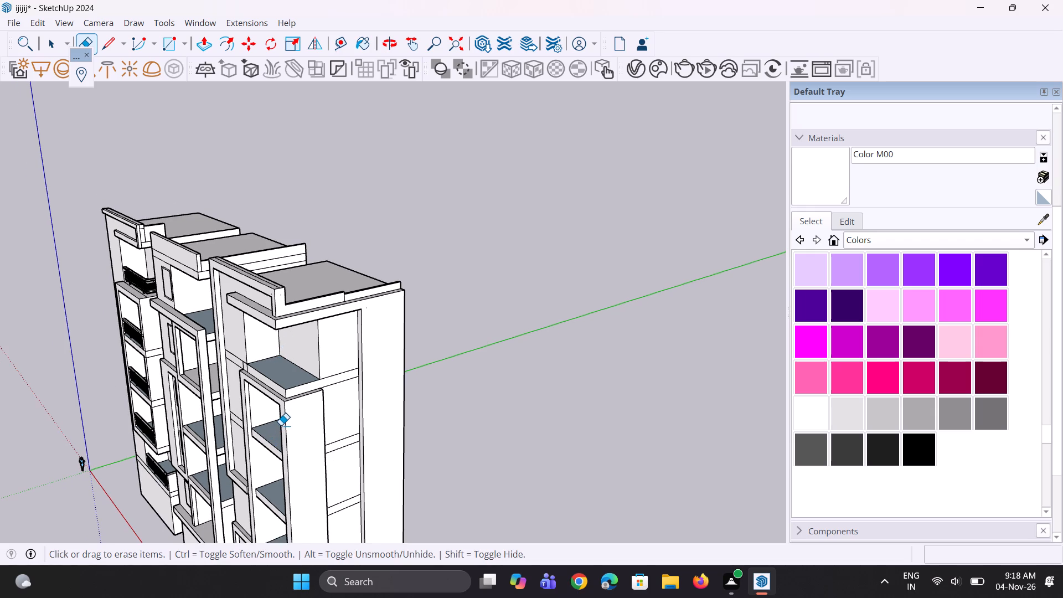
scroll(283, 410, down, 2)
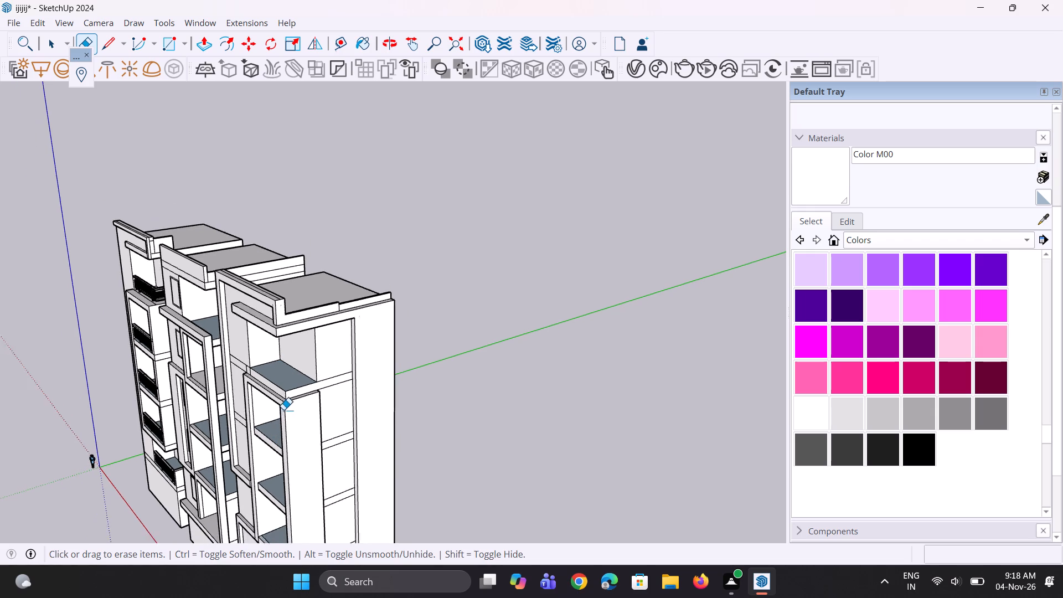
scroll(283, 410, down, 5)
middle_drag(318, 429, 321, 399)
Draw a square window outline about 5' 9" per side on the third tower's lowest front wall panel, beside the balcony opening.
key(space)
text(m)
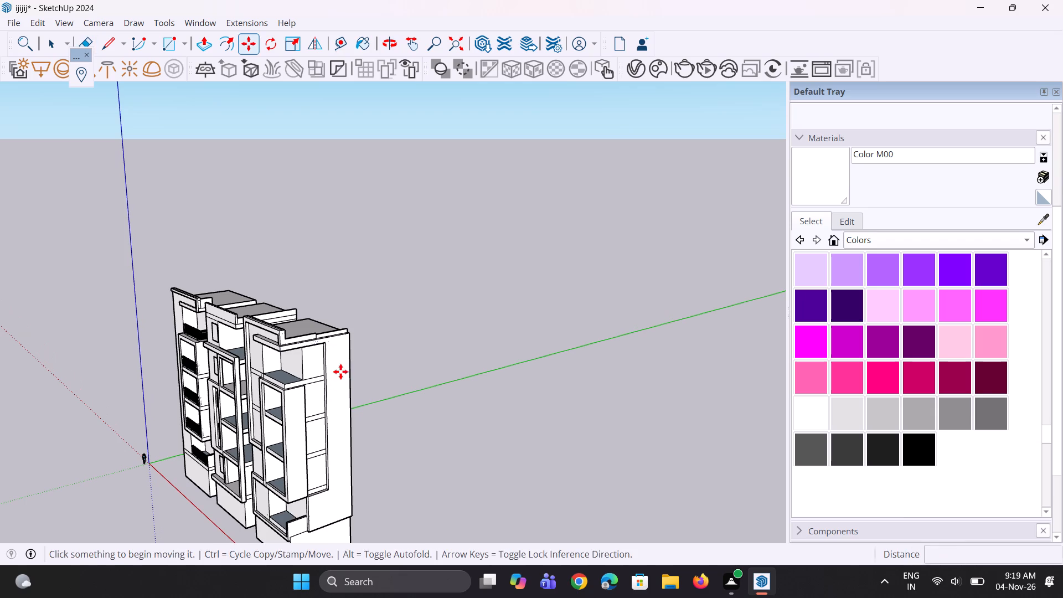
key(space)
scroll(325, 313, down, 4)
middle_drag(317, 324, 281, 337)
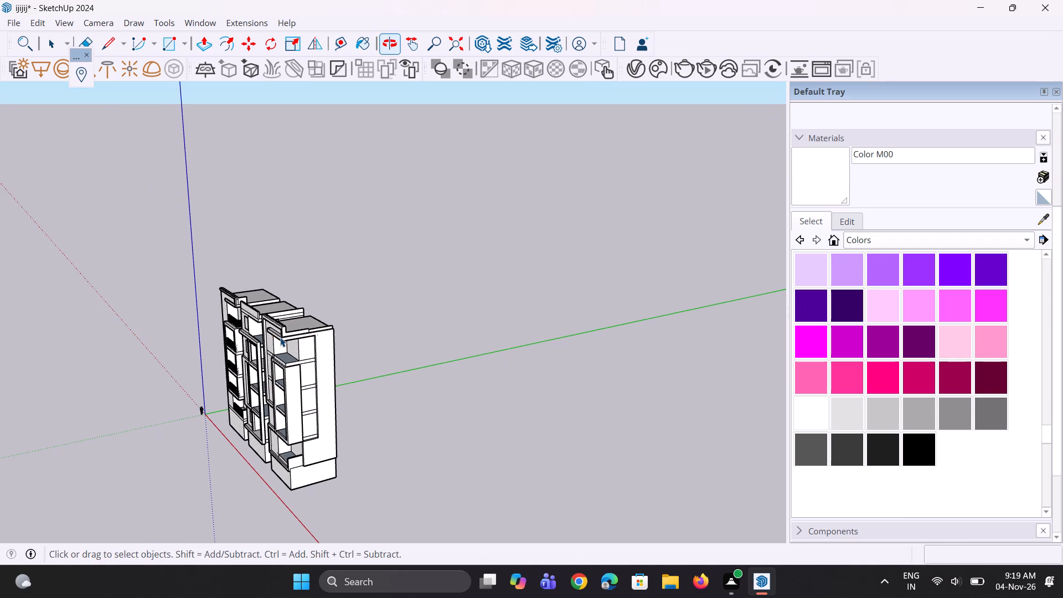
scroll(276, 334, down, 3)
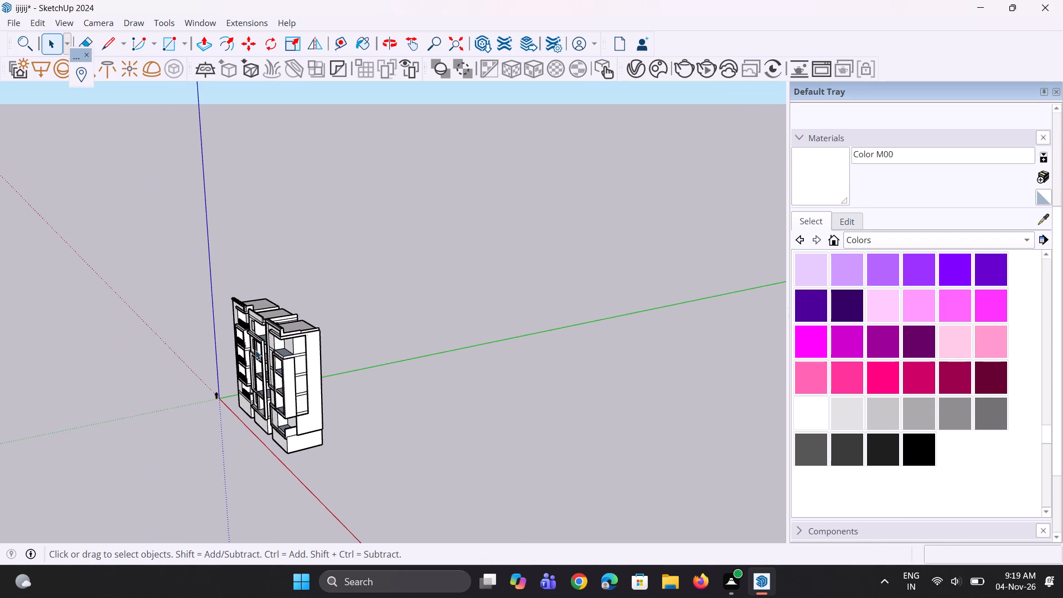
middle_drag(261, 353, 410, 315)
scroll(277, 462, up, 8)
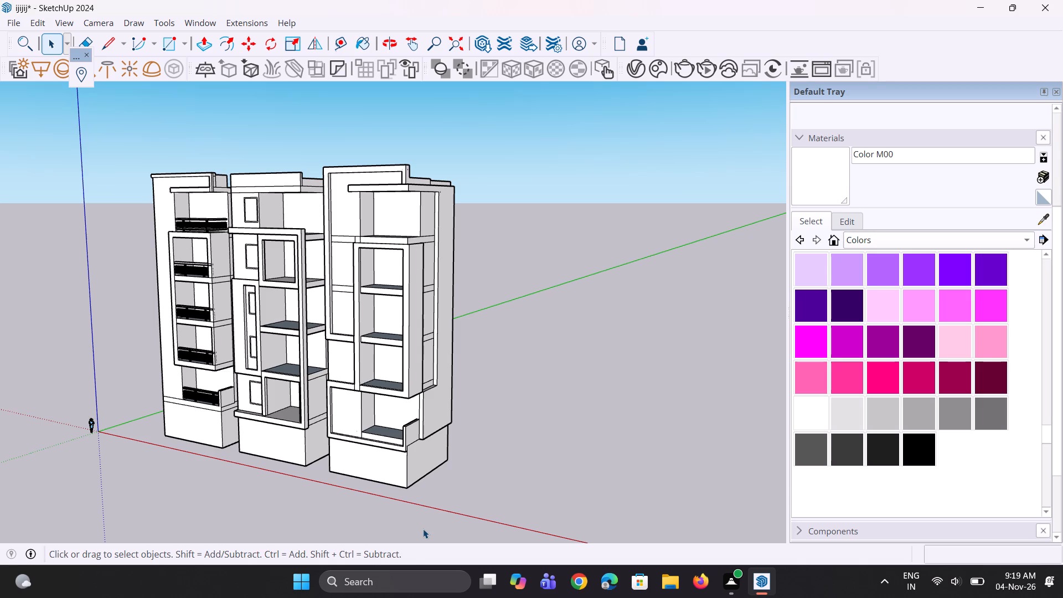
key(r)
middle_drag(339, 316, 380, 307)
scroll(349, 432, up, 6)
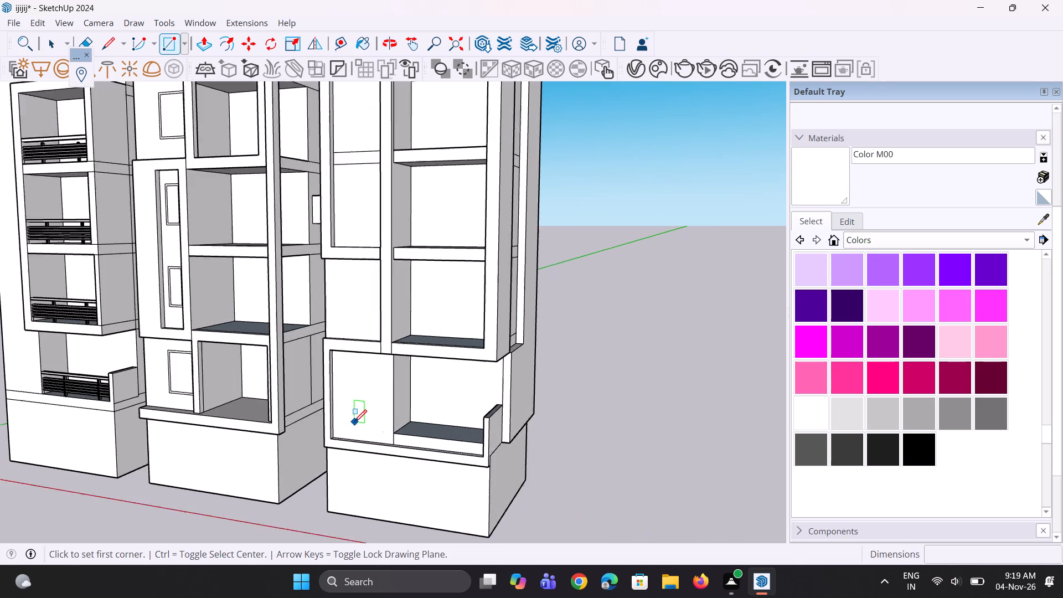
scroll(354, 422, up, 1)
scroll(428, 535, up, 1)
scroll(411, 473, up, 3)
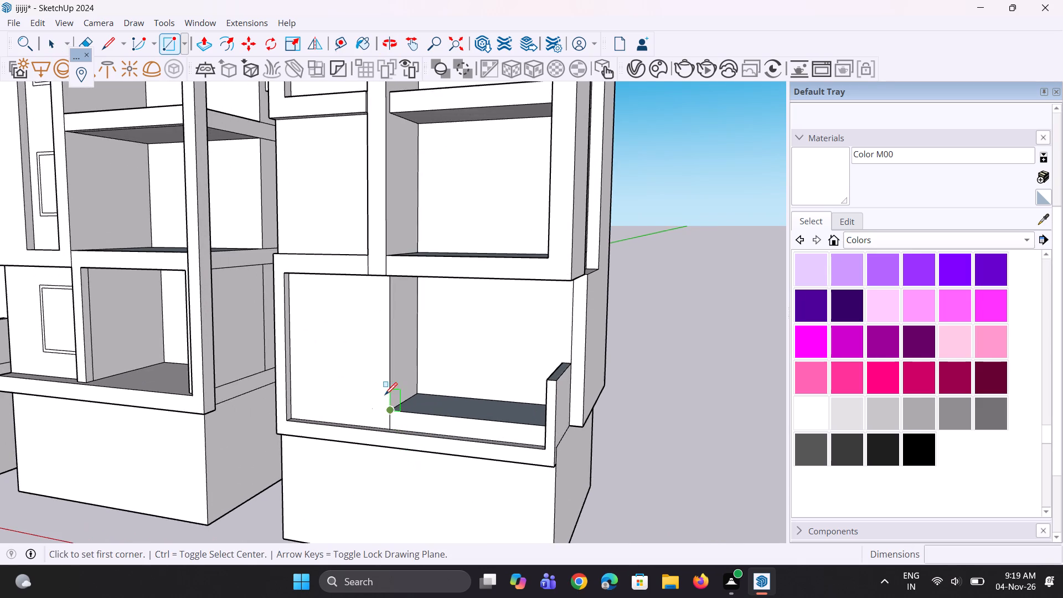
scroll(370, 371, up, 4)
click(309, 338)
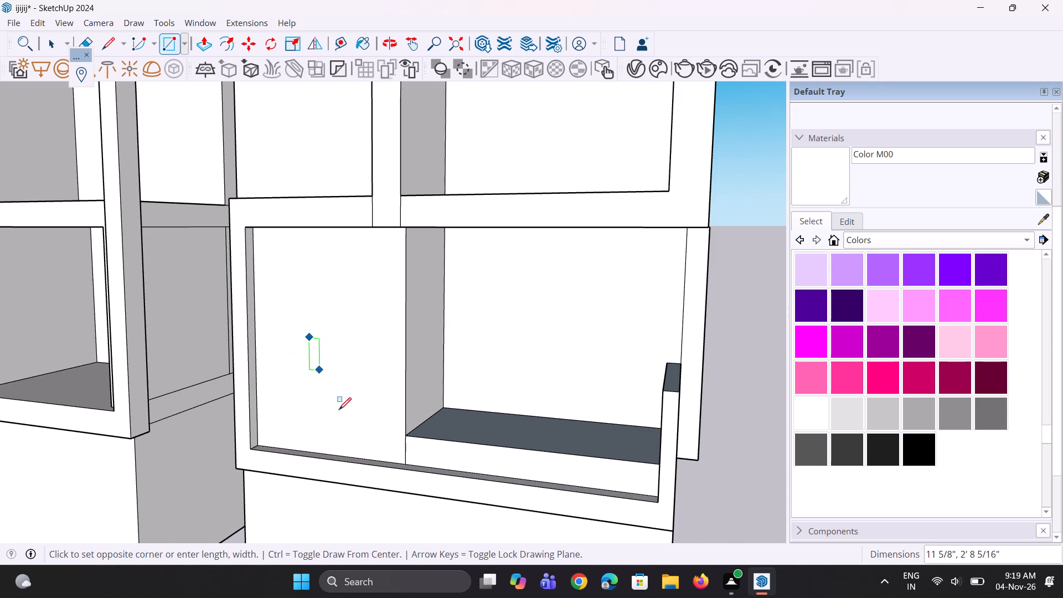
click(382, 426)
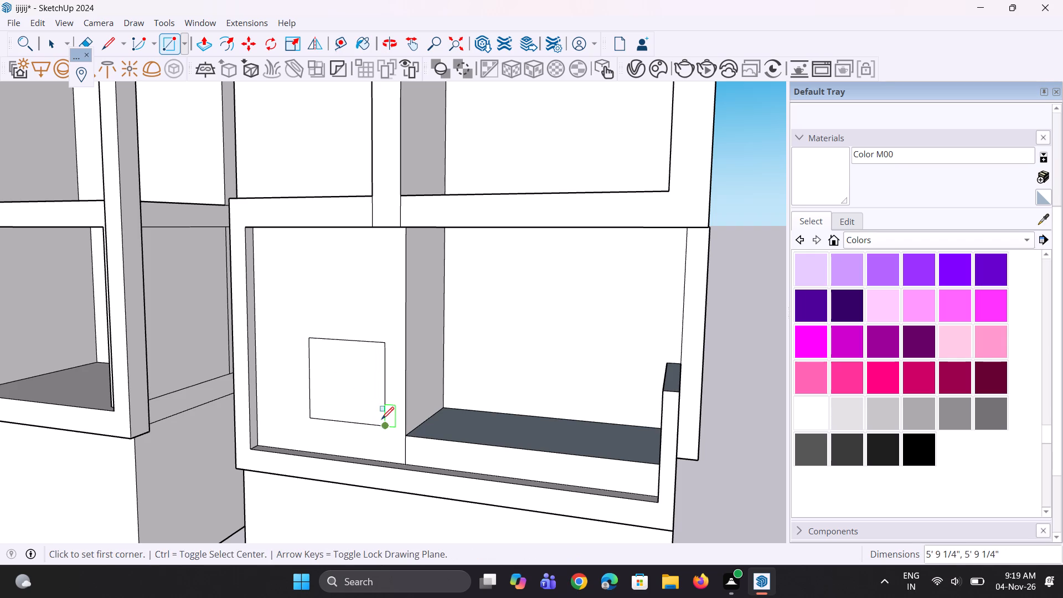
Offset the lowest window square outward by the previous offset distance to outline its frame.
key(space)
click(358, 395)
scroll(338, 388, up, 2)
key(f)
double_click(306, 354)
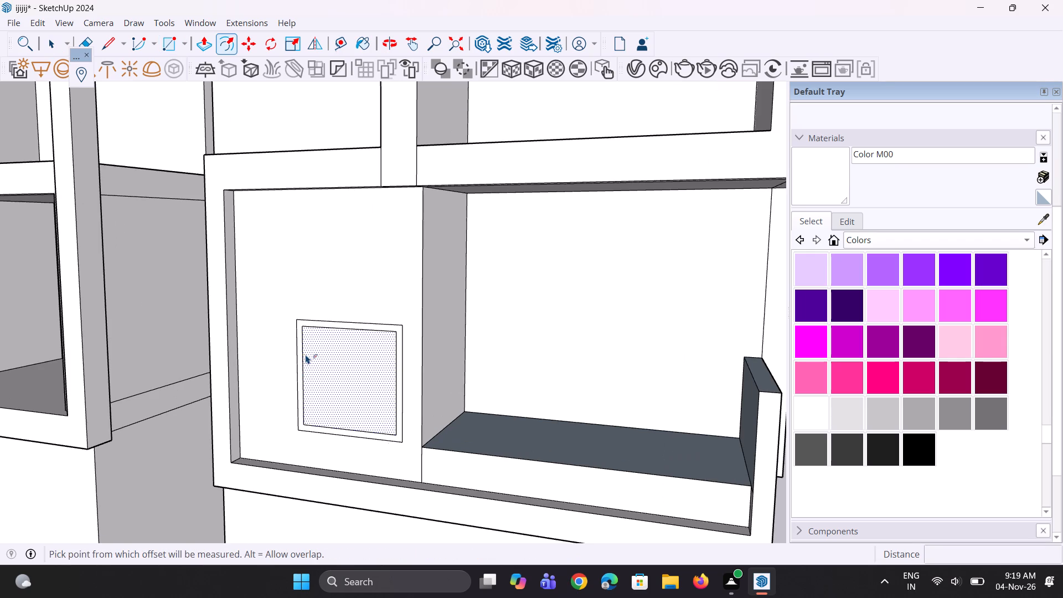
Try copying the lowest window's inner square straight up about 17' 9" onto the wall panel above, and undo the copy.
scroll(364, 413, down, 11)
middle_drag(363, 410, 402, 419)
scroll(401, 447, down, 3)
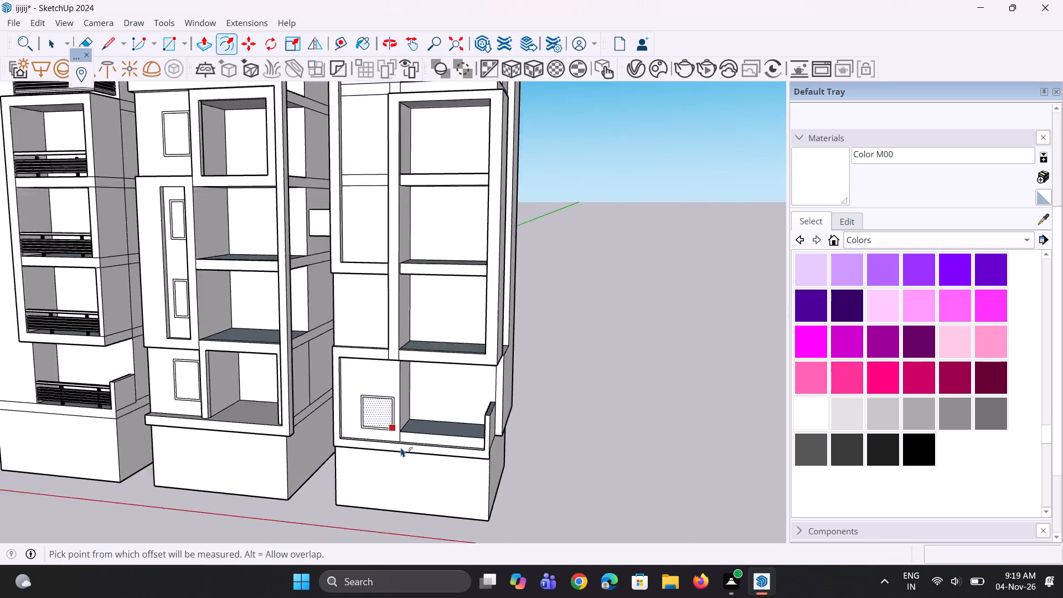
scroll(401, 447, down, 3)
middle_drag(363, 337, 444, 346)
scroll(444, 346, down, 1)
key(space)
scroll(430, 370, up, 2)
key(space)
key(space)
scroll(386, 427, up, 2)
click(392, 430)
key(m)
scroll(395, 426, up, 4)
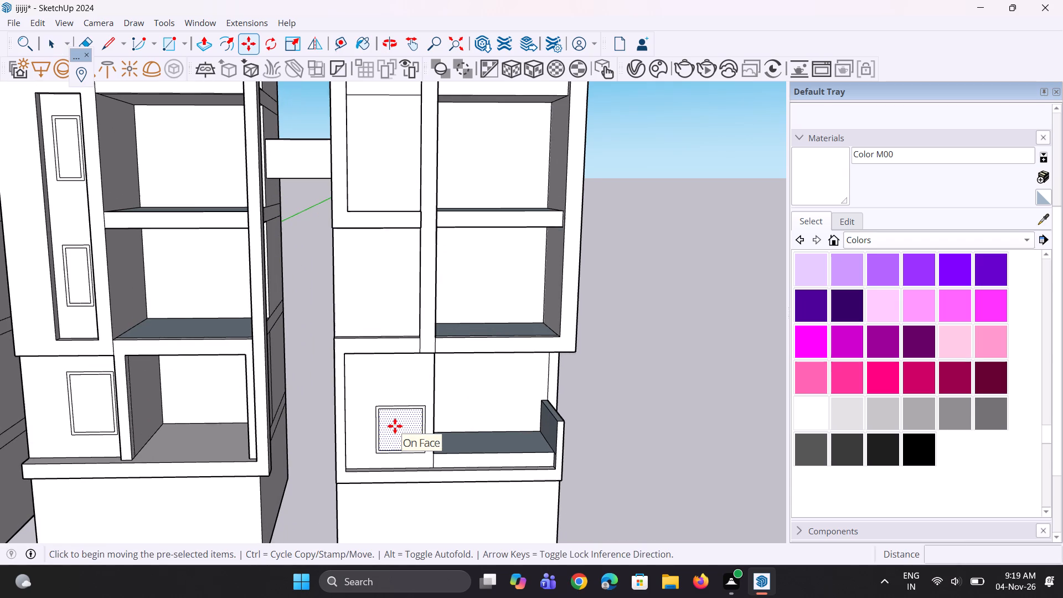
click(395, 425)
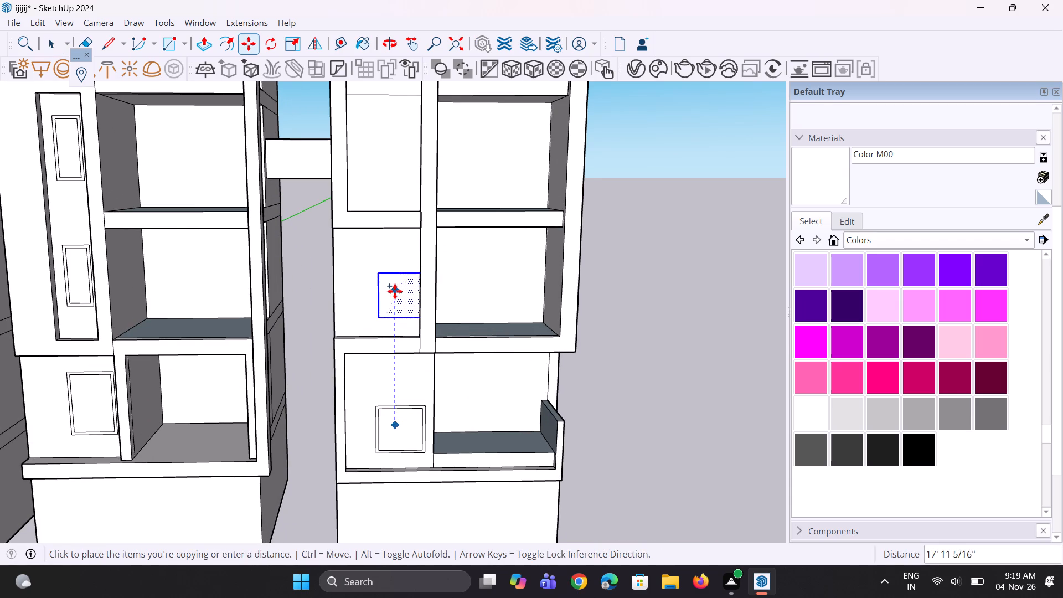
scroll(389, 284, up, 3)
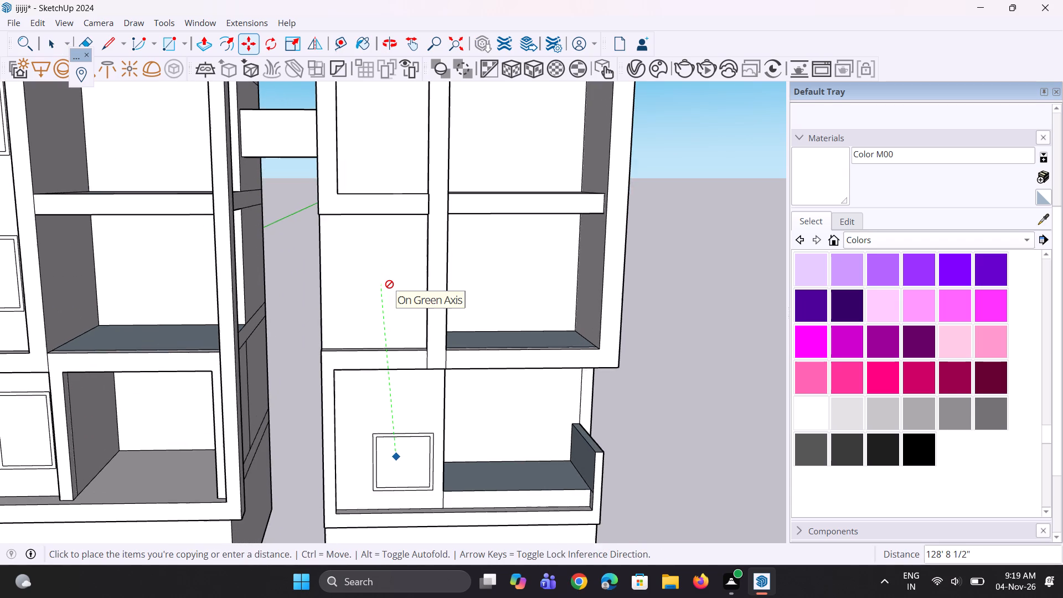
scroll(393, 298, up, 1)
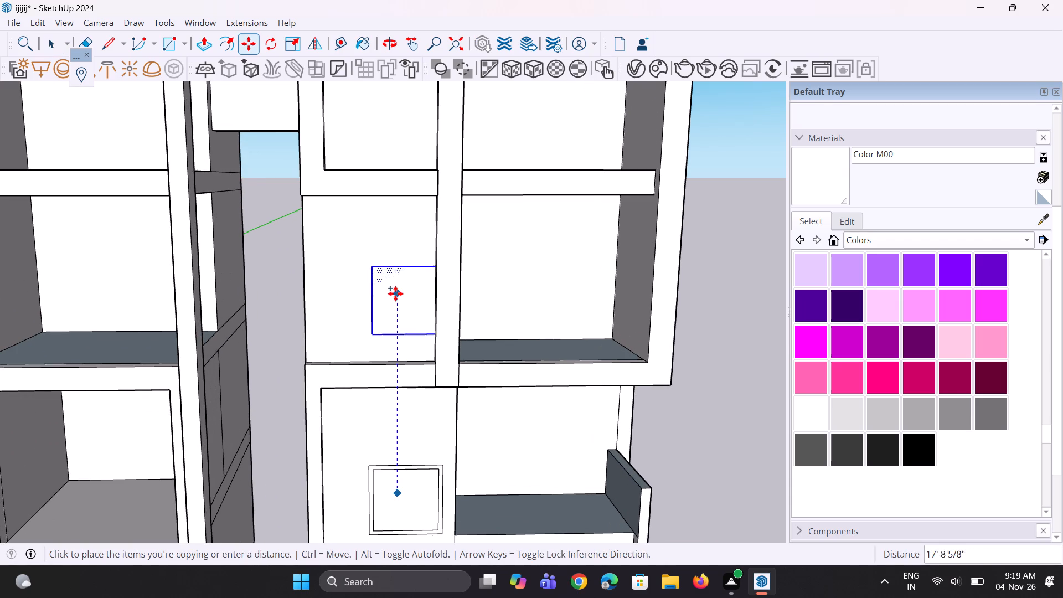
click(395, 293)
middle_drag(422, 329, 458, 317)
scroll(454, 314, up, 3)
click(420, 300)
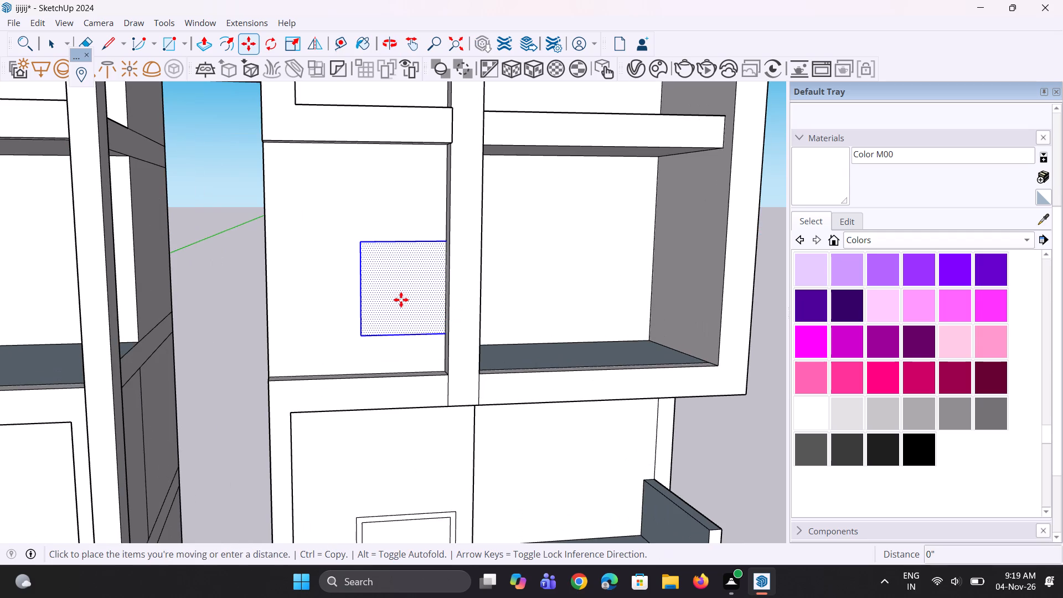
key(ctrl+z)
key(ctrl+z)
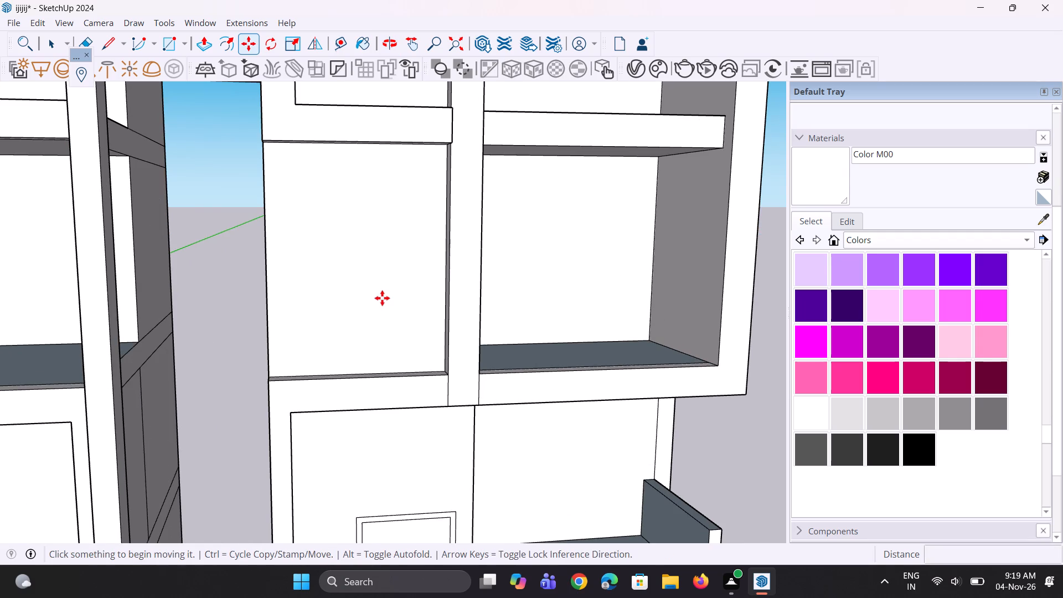
Copy the lowest window's inner square about 18' up and slightly sideways, inside the wall panel of the floor above.
scroll(369, 274, down, 5)
scroll(389, 434, up, 3)
click(388, 460)
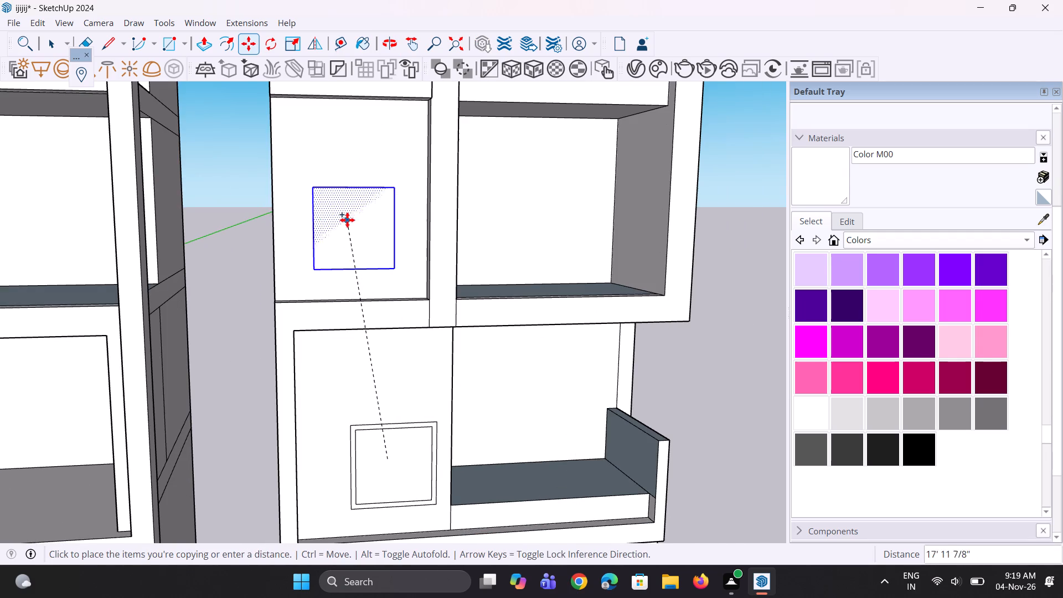
click(347, 215)
scroll(368, 341, up, 3)
scroll(378, 349, down, 5)
key(space)
key(space)
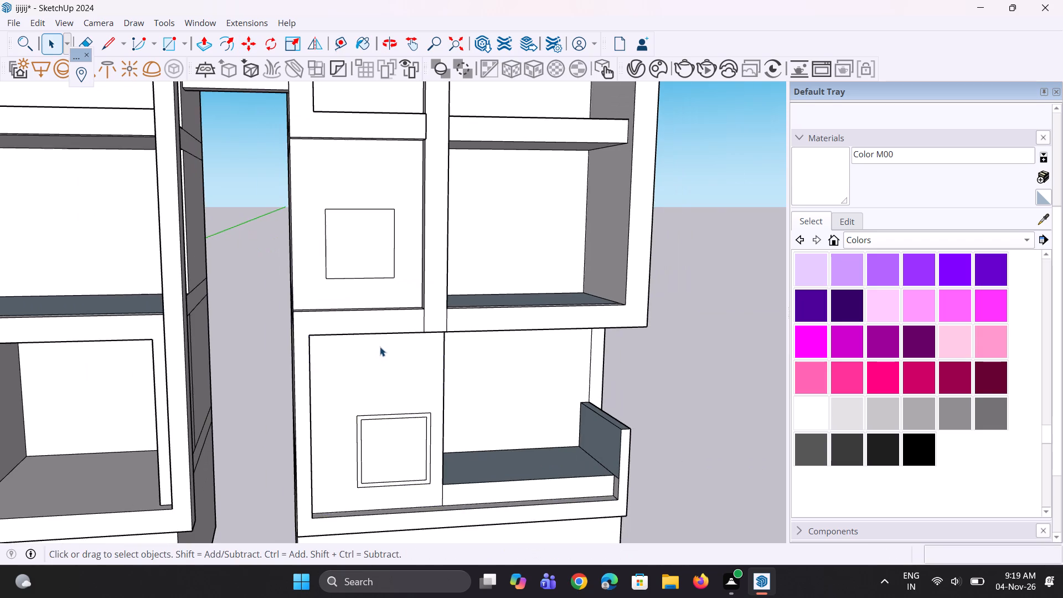
Move the copied second-floor window square horizontally about 1' 8 3/4" toward the balcony post.
scroll(379, 355, down, 5)
scroll(376, 224, up, 7)
click(369, 331)
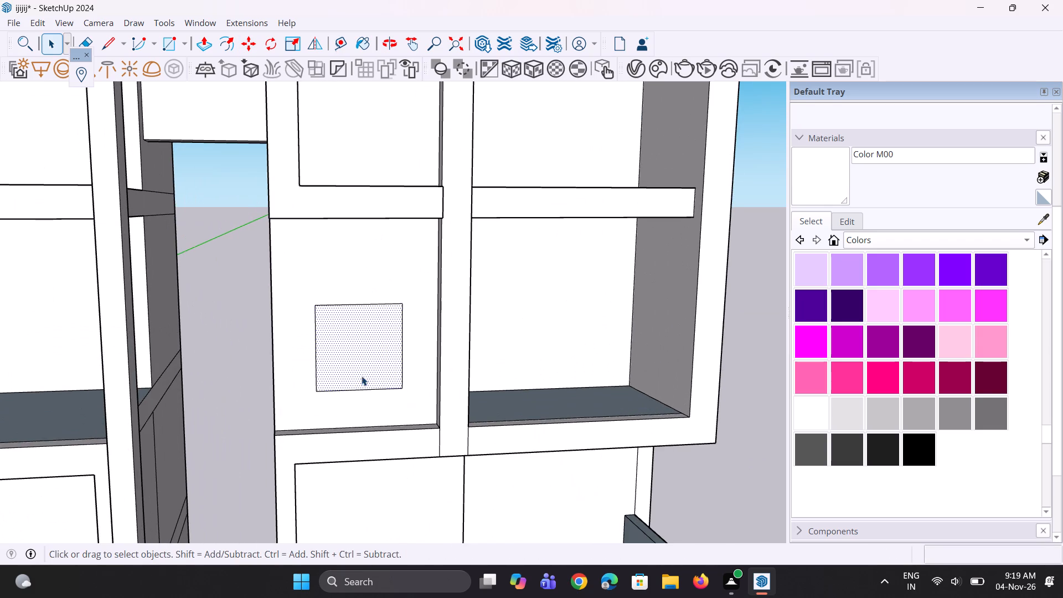
scroll(362, 379, up, 5)
key(m)
click(370, 367)
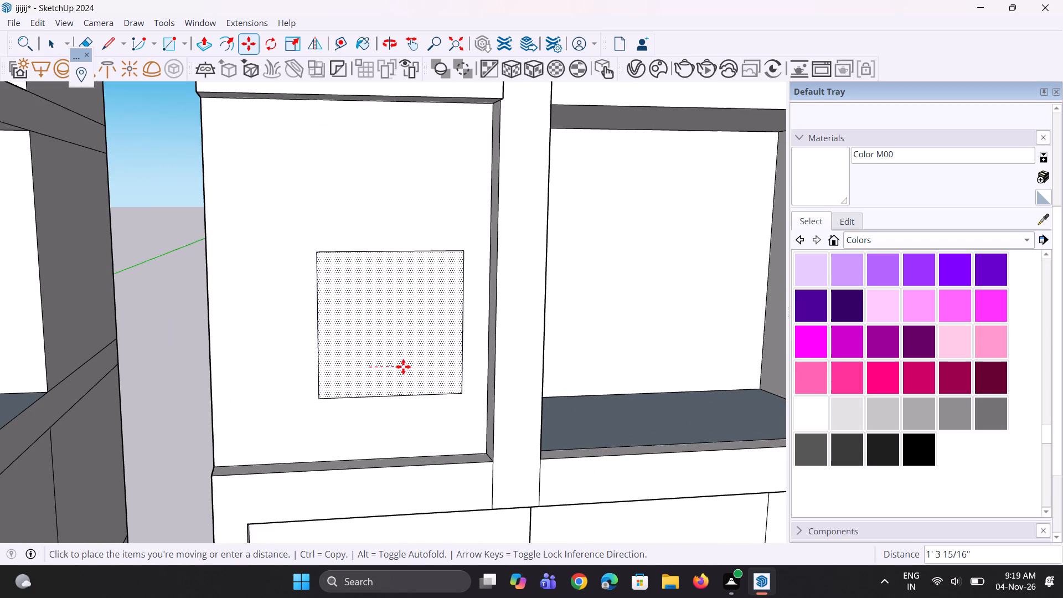
click(412, 368)
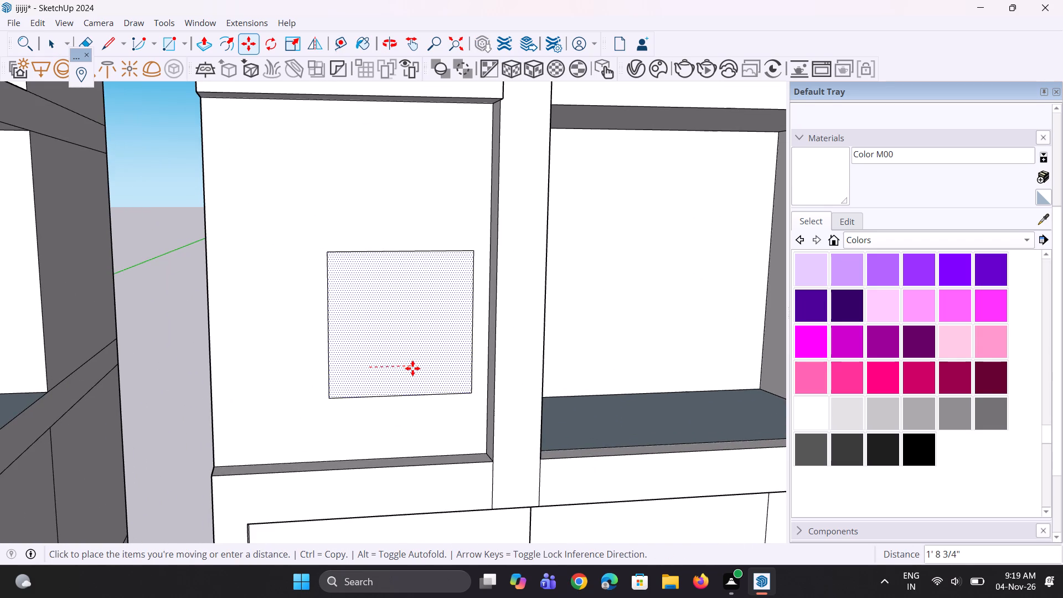
Offset the second-floor window square outward by the same distance to outline its frame.
scroll(412, 368, up, 3)
key(f)
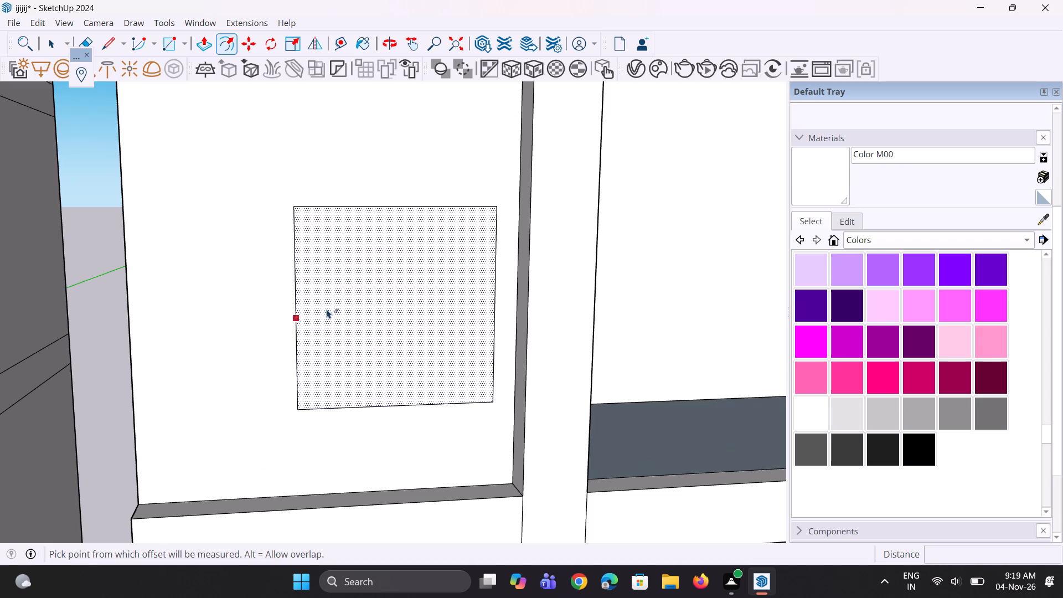
double_click(291, 301)
scroll(367, 400, down, 12)
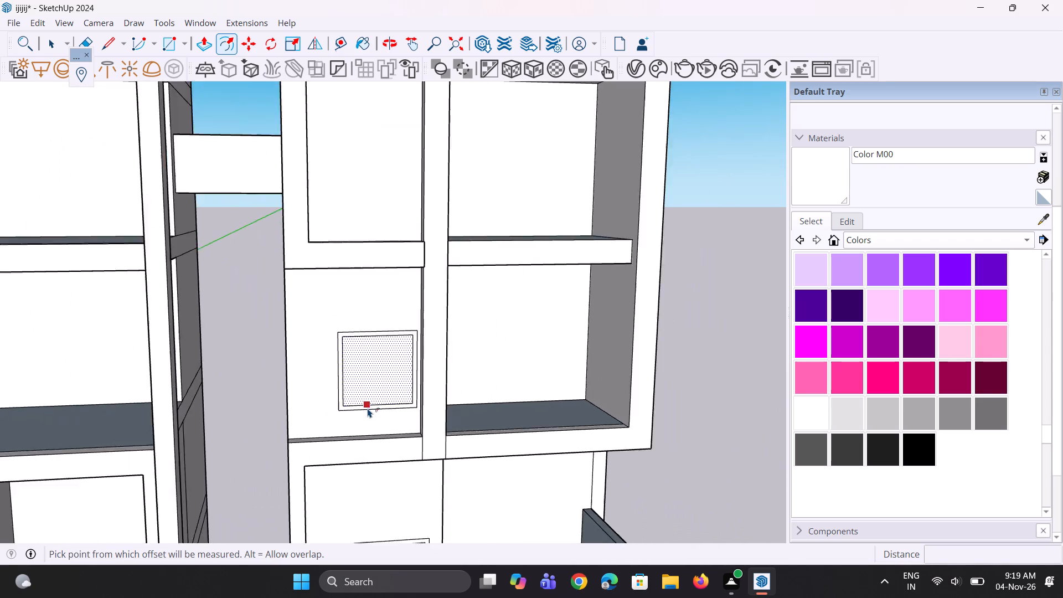
scroll(368, 408, down, 5)
Copy the second-floor window's inner square straight up about 15' 10" into the bottom of the tall recessed panel.
key(m)
scroll(367, 400, up, 3)
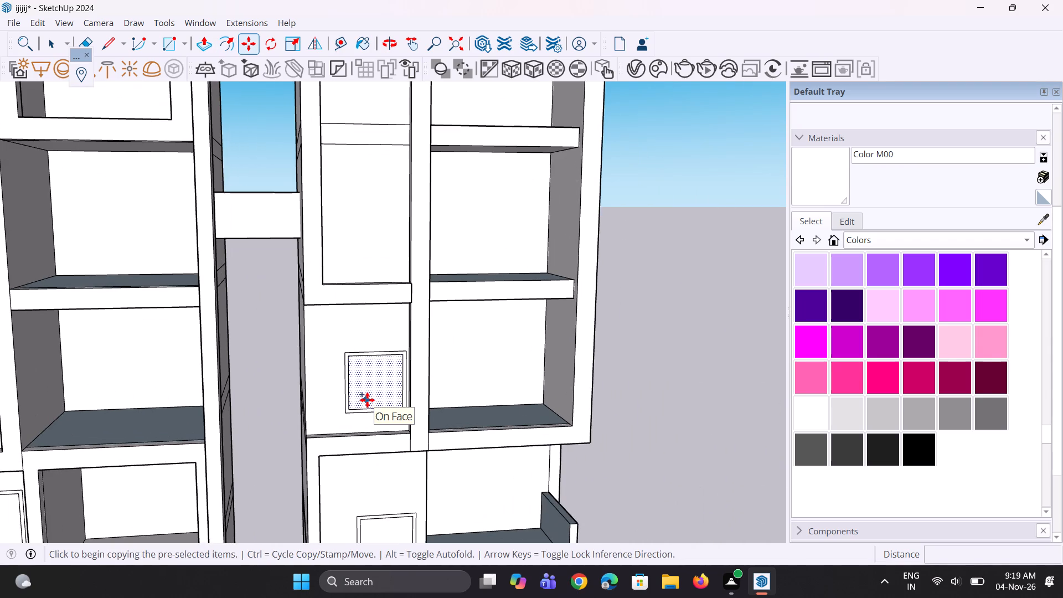
click(372, 398)
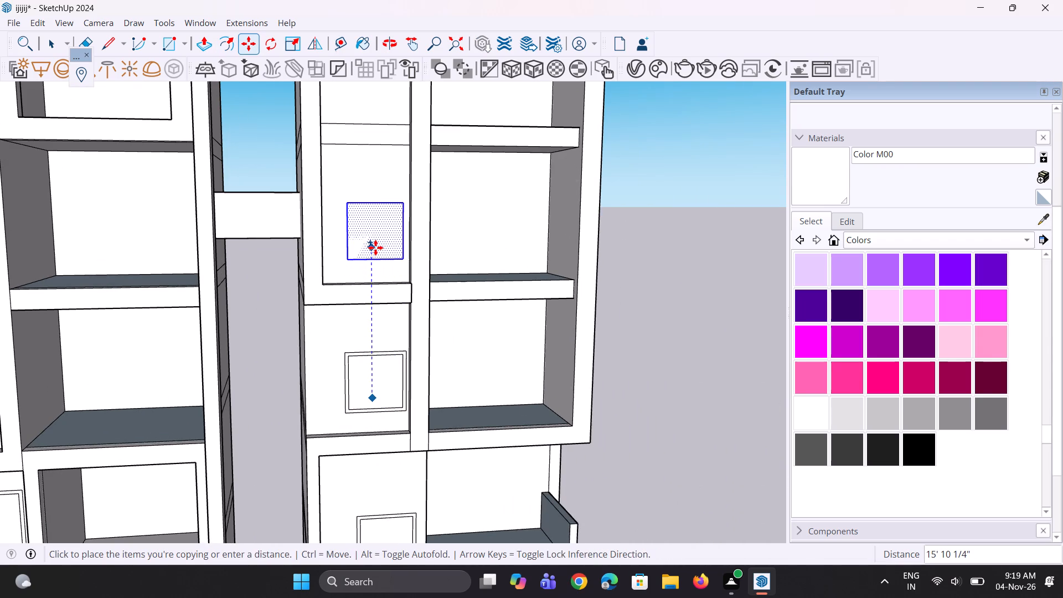
click(375, 248)
Copy the window square in the tall recessed panel straight up to the floor above.
scroll(397, 360, down, 5)
scroll(385, 407, down, 9)
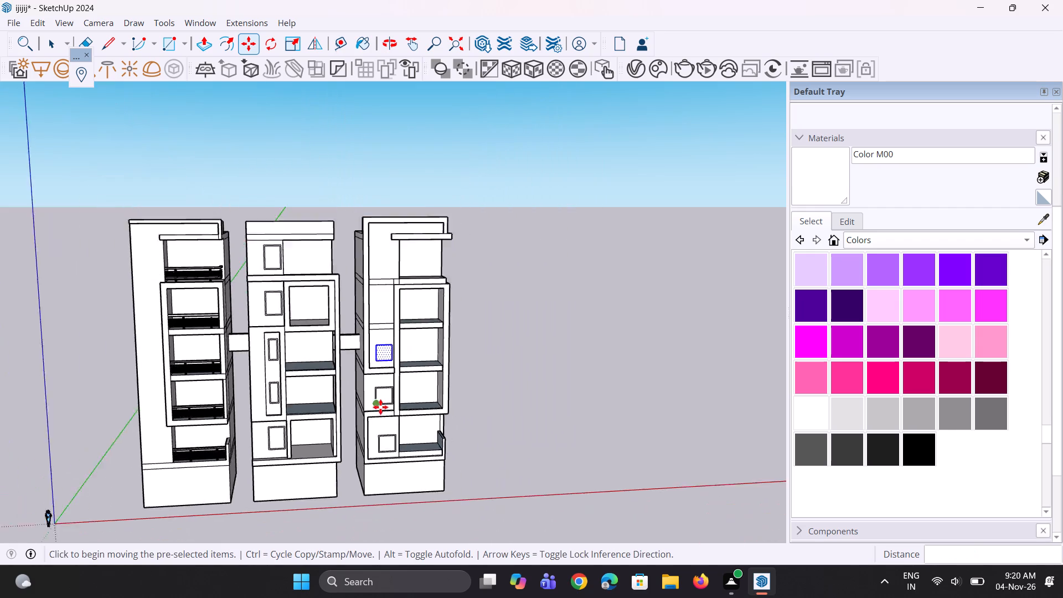
scroll(380, 407, down, 10)
scroll(378, 366, up, 10)
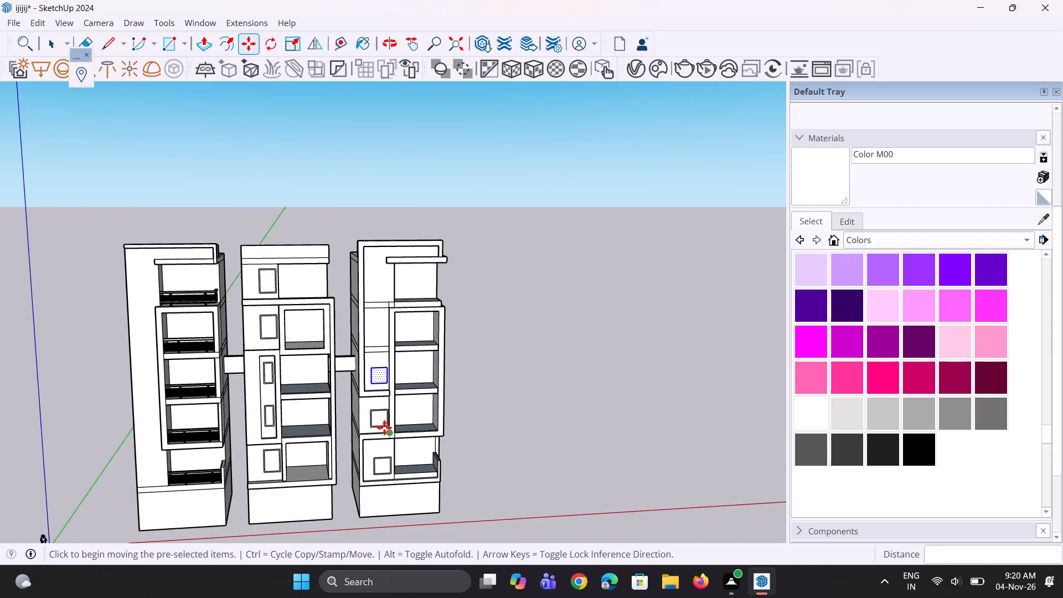
scroll(381, 395, up, 7)
click(383, 368)
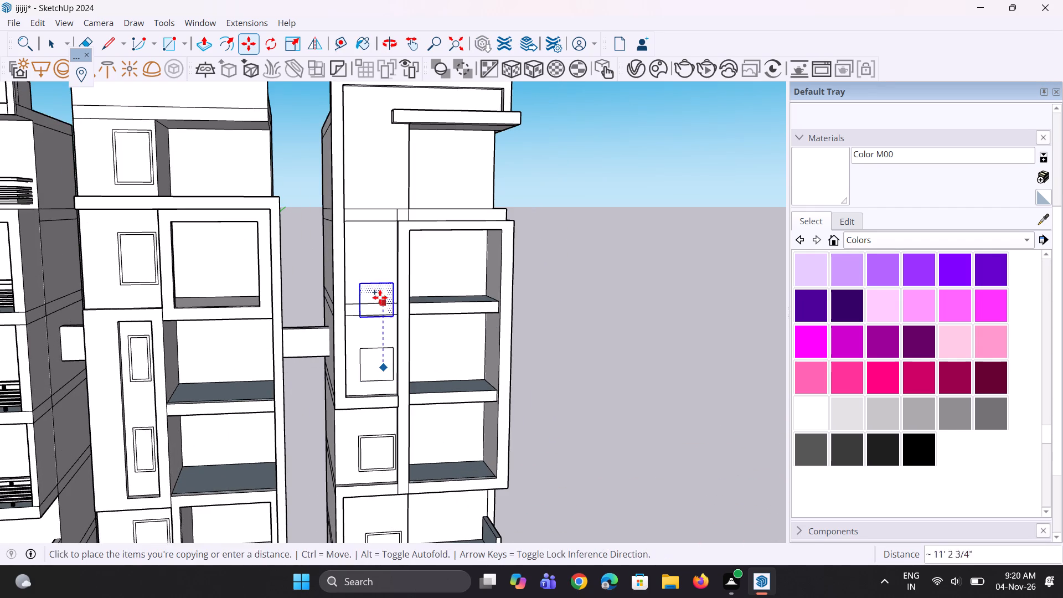
click(380, 270)
Copy the newest window square straight up about 16' 4" onto the top-floor wall beside the projecting slab.
scroll(329, 388, down, 6)
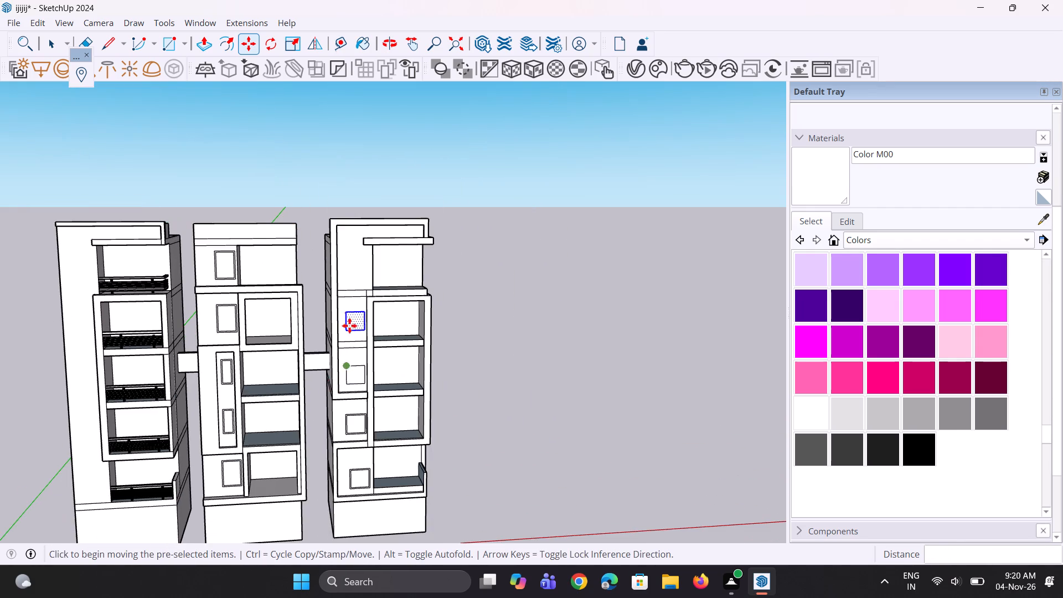
scroll(366, 283, up, 8)
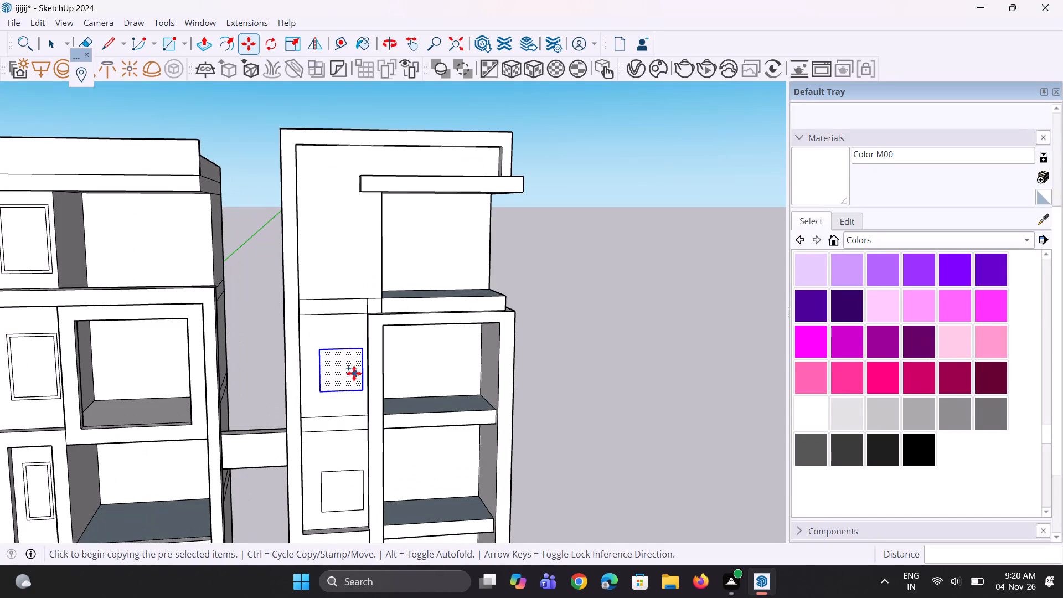
click(337, 369)
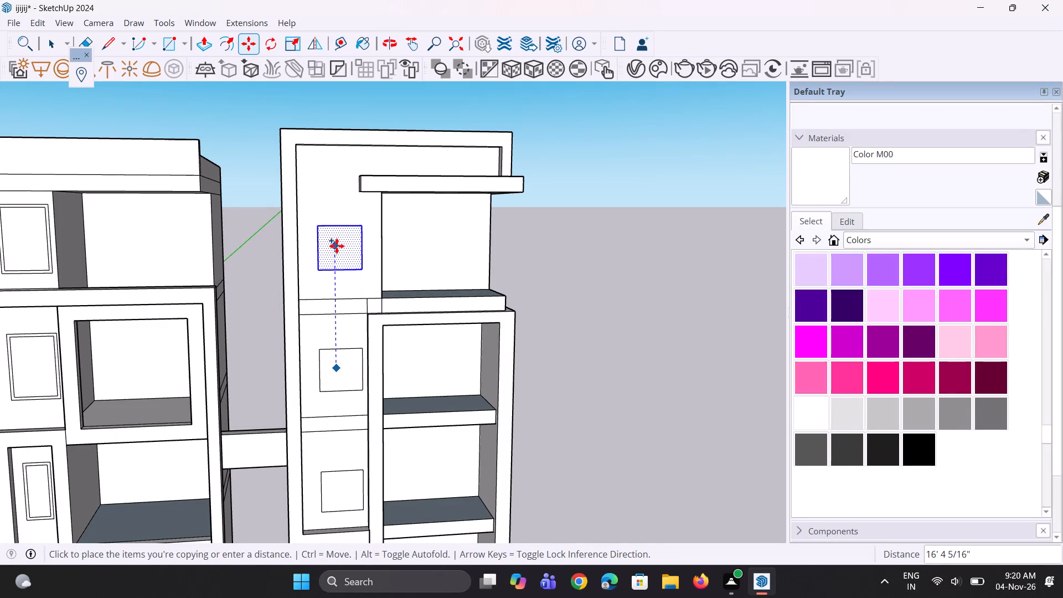
click(336, 243)
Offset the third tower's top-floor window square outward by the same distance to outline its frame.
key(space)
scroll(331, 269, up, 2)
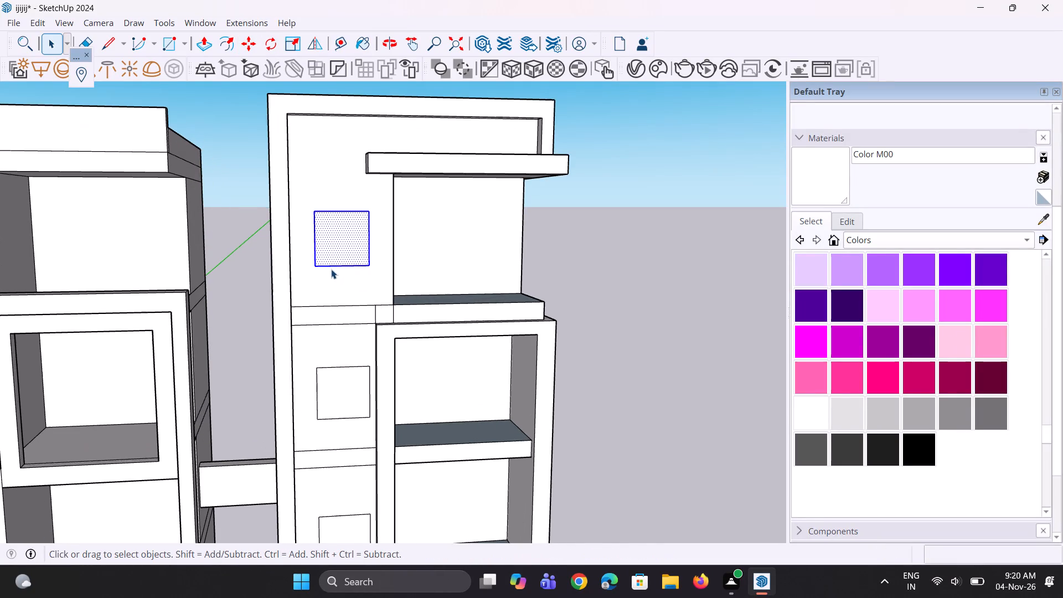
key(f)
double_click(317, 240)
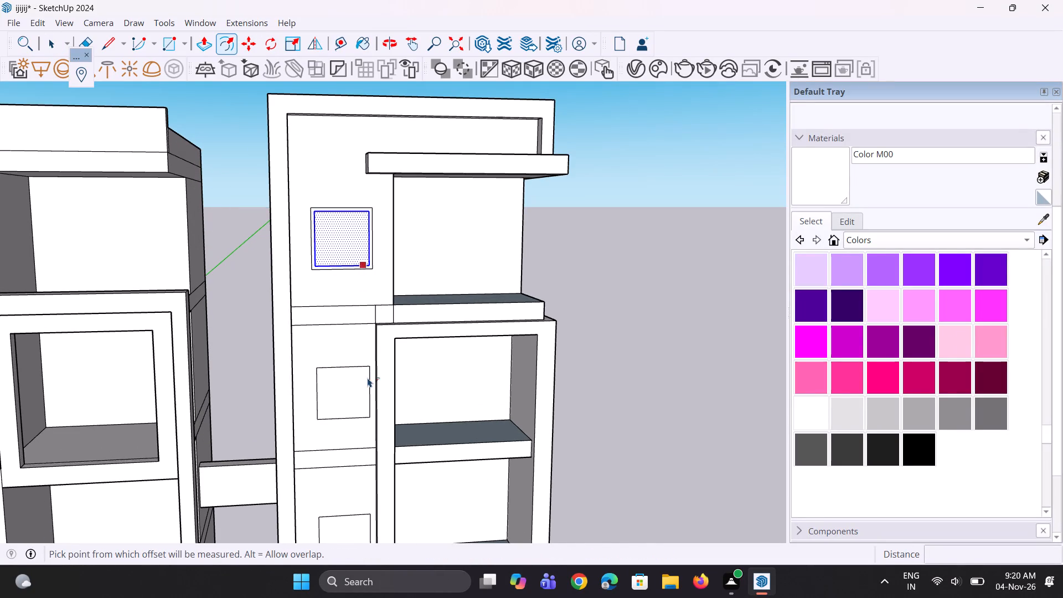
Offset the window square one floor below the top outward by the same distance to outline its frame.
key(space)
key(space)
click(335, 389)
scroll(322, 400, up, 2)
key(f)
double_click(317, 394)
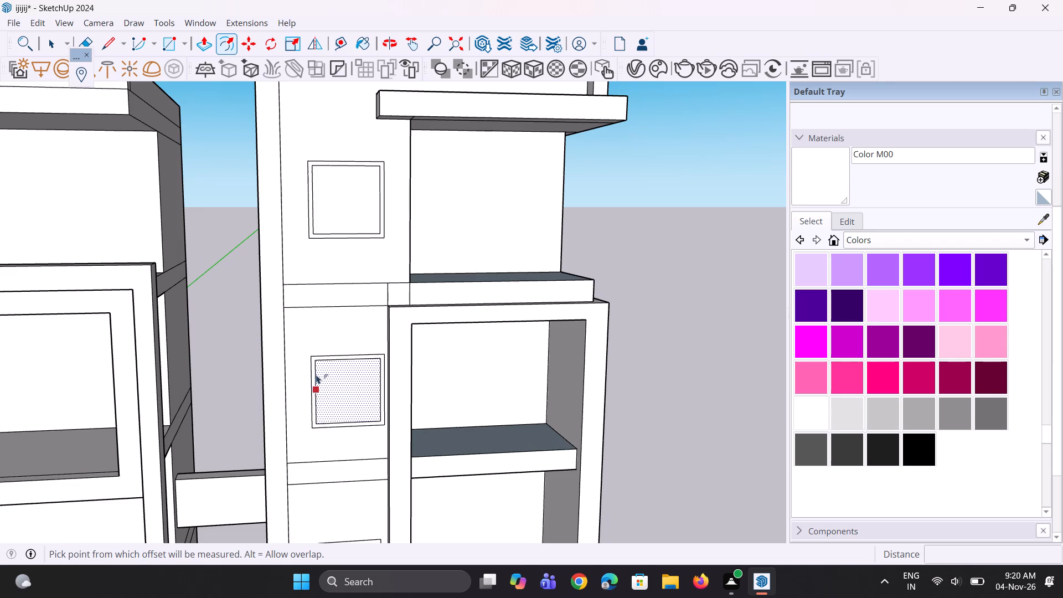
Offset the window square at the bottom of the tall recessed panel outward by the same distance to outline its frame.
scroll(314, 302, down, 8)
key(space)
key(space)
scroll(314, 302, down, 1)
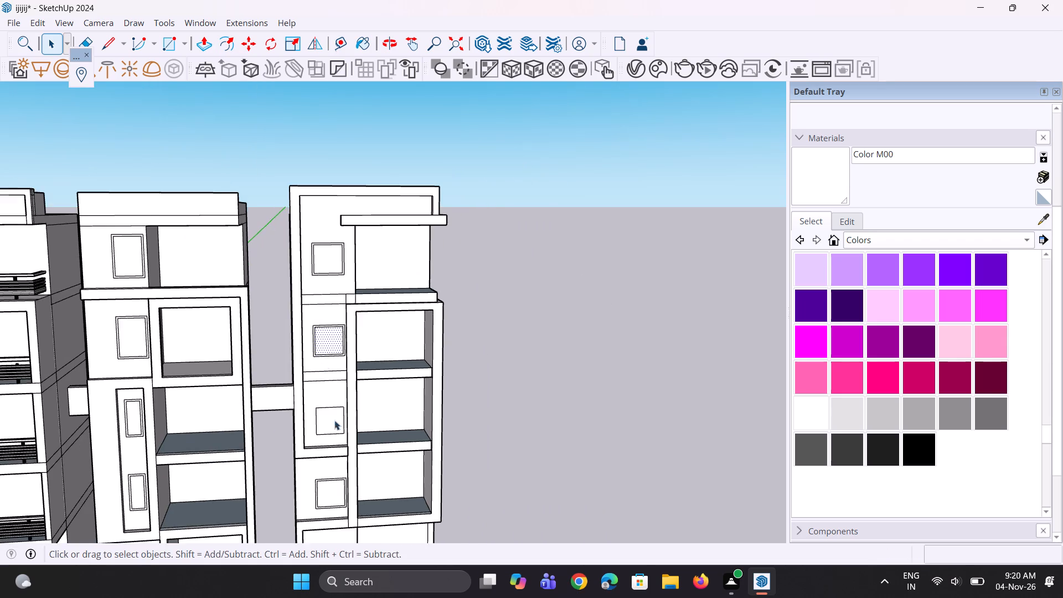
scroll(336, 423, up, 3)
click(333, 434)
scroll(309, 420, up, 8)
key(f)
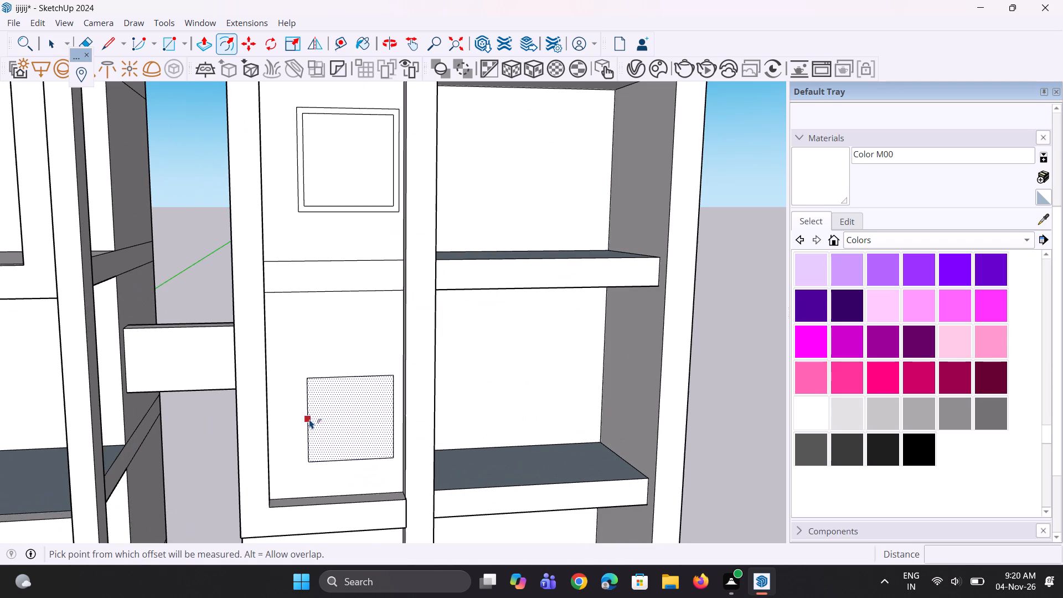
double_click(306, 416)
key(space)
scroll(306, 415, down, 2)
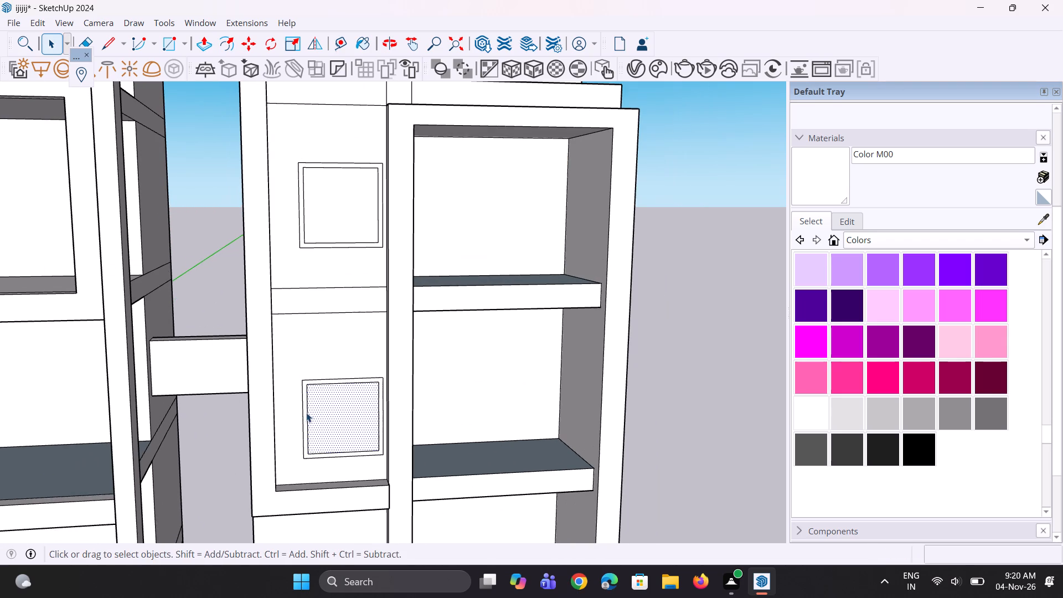
Erase the paired horizontal floor lines crossing the tall recessed panel between its windows.
key(e)
click(335, 288)
drag(333, 297, 332, 313)
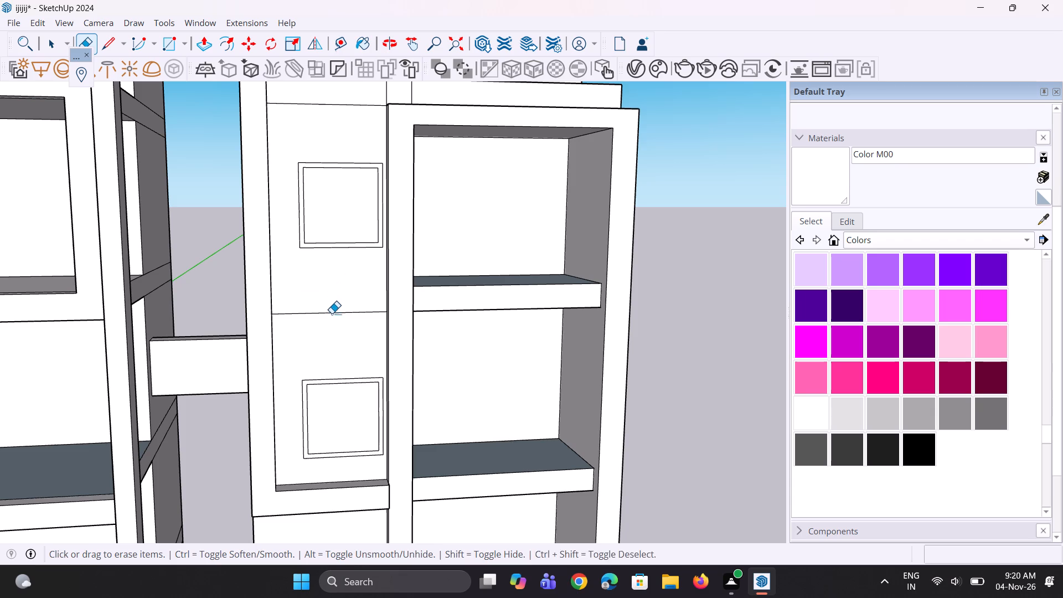
drag(332, 313, 332, 316)
scroll(336, 354, down, 6)
scroll(296, 228, up, 2)
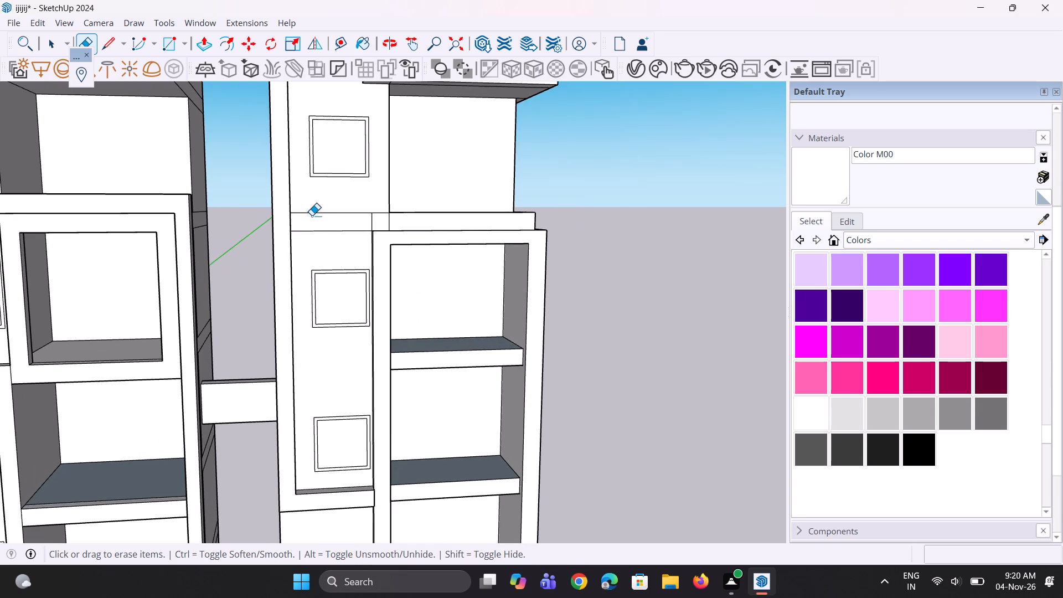
click(312, 215)
drag(312, 221, 312, 231)
drag(333, 210, 333, 235)
Erase the leftover small rectangle edges where the top-floor balcony slab meets the recessed panel's wall.
middle_drag(372, 276, 374, 327)
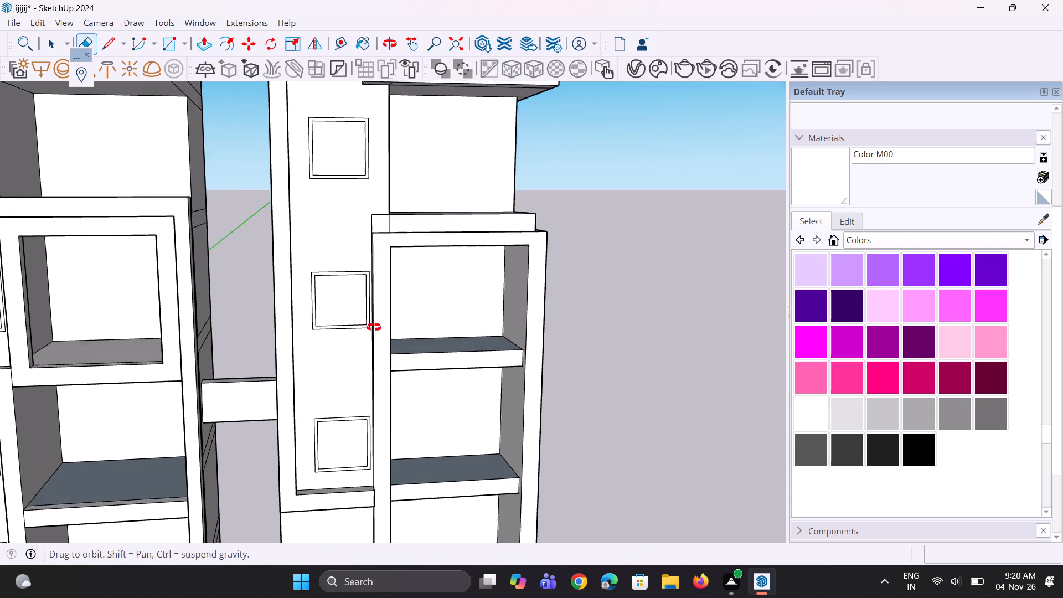
middle_drag(374, 327, 374, 329)
scroll(404, 238, up, 10)
scroll(370, 247, down, 1)
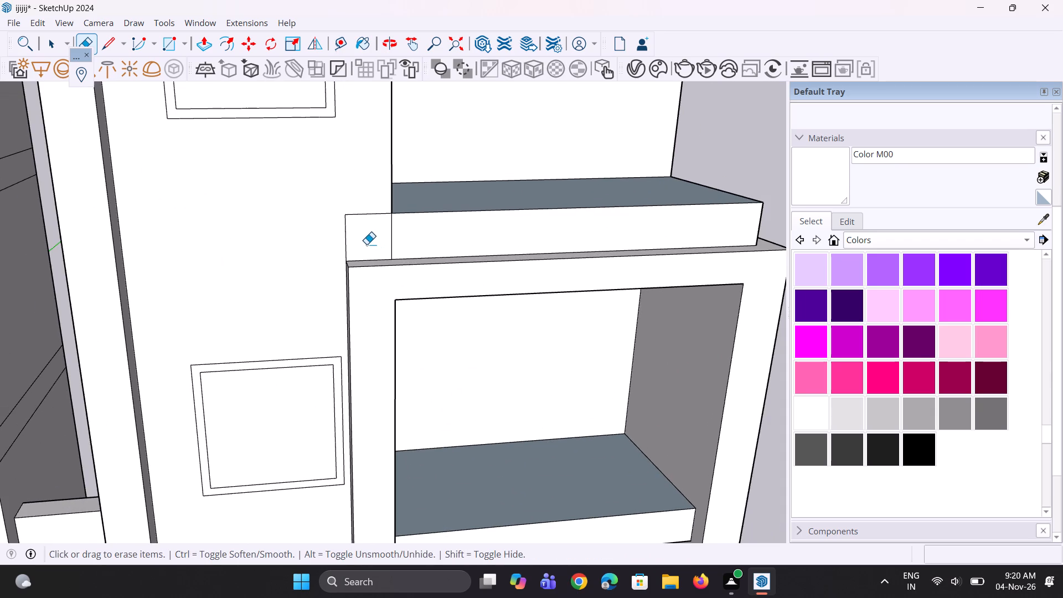
drag(365, 241, 351, 243)
drag(349, 246, 331, 246)
drag(393, 241, 384, 243)
drag(368, 207, 367, 234)
scroll(292, 284, down, 4)
Examine the cleaned-up recessed panel and the three towers' front facades from a distance.
middle_drag(369, 333, 322, 262)
scroll(344, 322, down, 1)
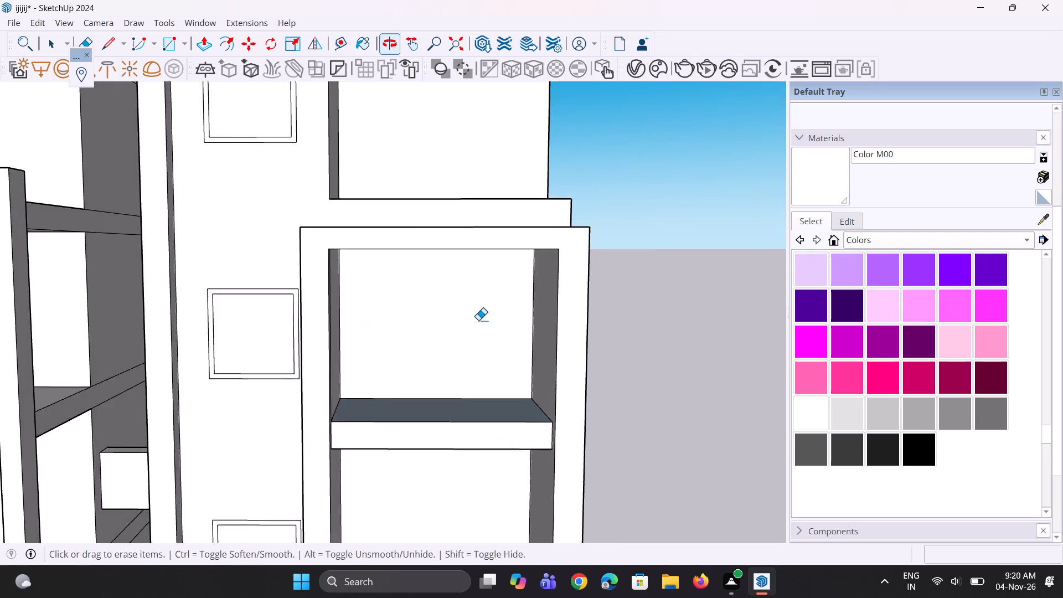
scroll(484, 324, down, 4)
middle_drag(324, 327, 360, 317)
scroll(384, 373, down, 4)
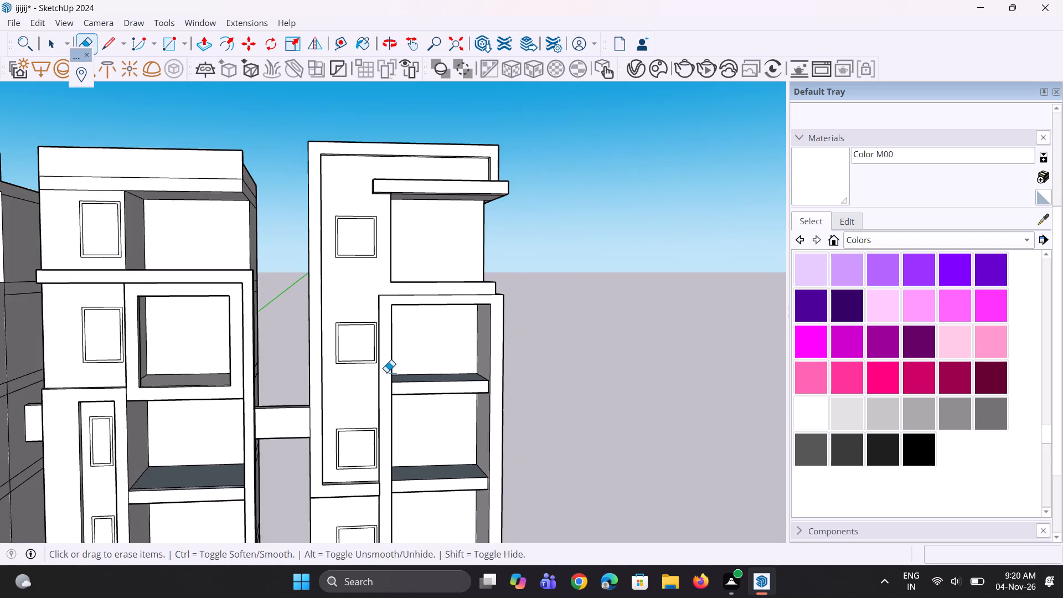
key(space)
scroll(369, 361, down, 5)
key(space)
key(space)
scroll(373, 345, down, 4)
key(space)
key(space)
scroll(373, 345, down, 4)
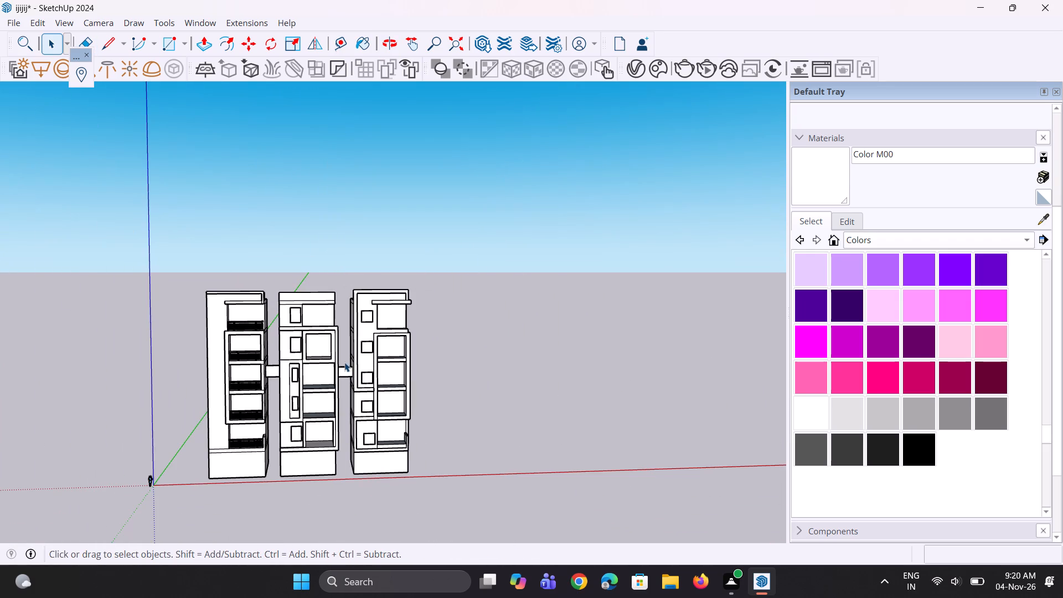
middle_drag(344, 362, 346, 339)
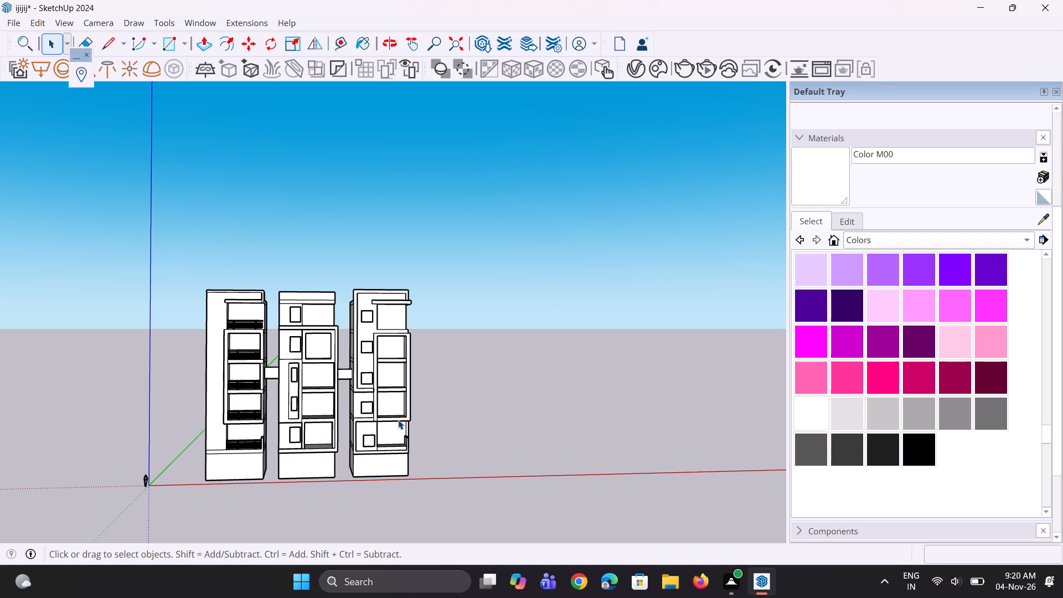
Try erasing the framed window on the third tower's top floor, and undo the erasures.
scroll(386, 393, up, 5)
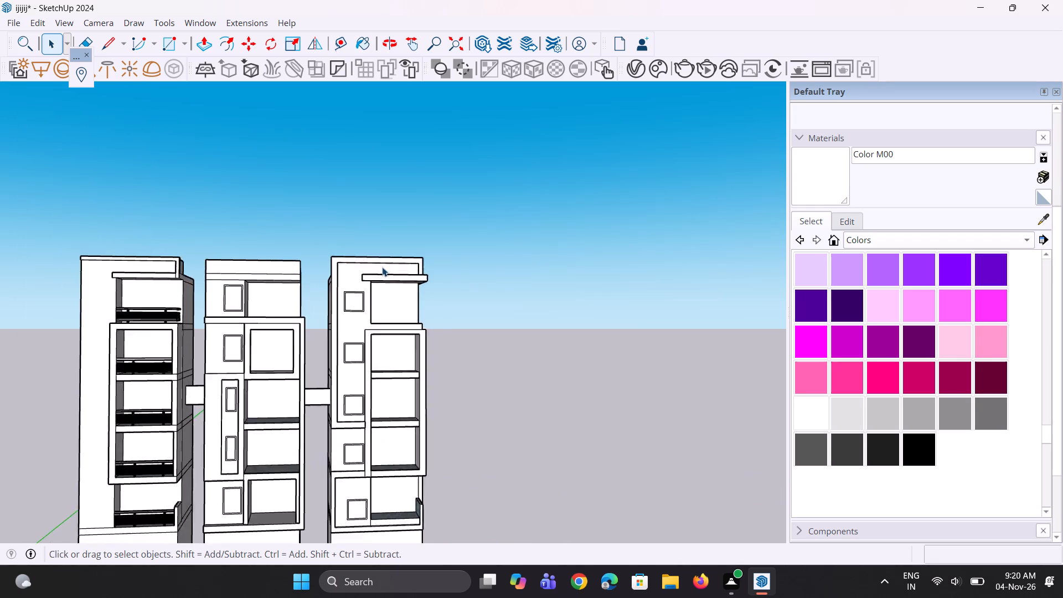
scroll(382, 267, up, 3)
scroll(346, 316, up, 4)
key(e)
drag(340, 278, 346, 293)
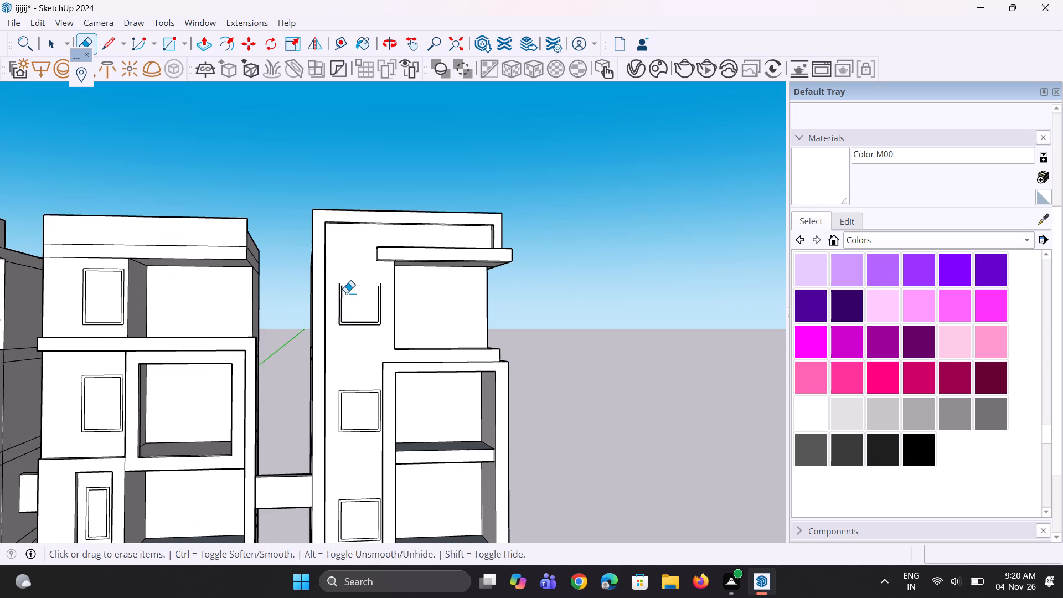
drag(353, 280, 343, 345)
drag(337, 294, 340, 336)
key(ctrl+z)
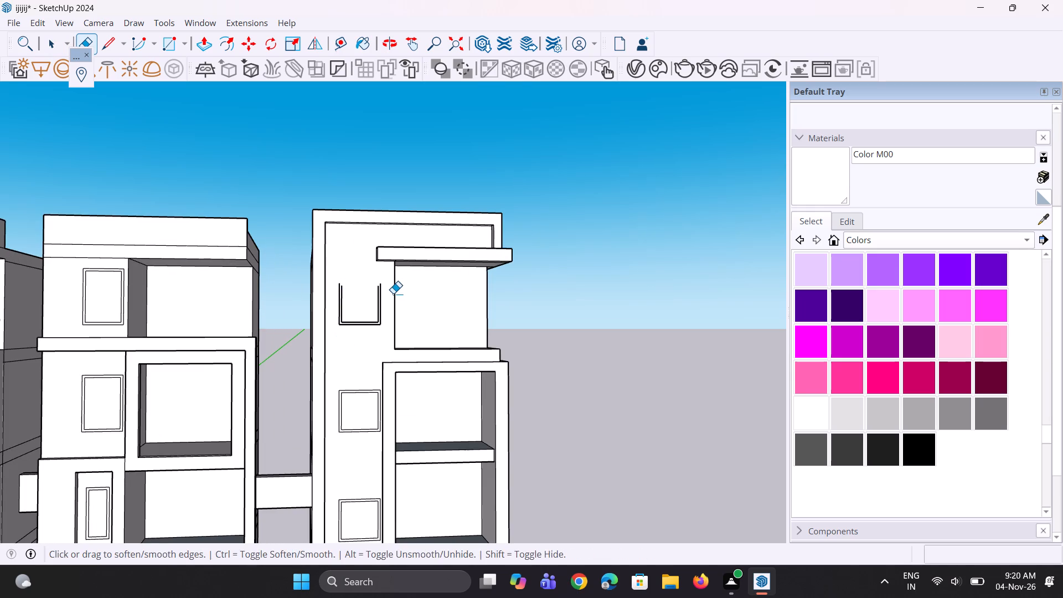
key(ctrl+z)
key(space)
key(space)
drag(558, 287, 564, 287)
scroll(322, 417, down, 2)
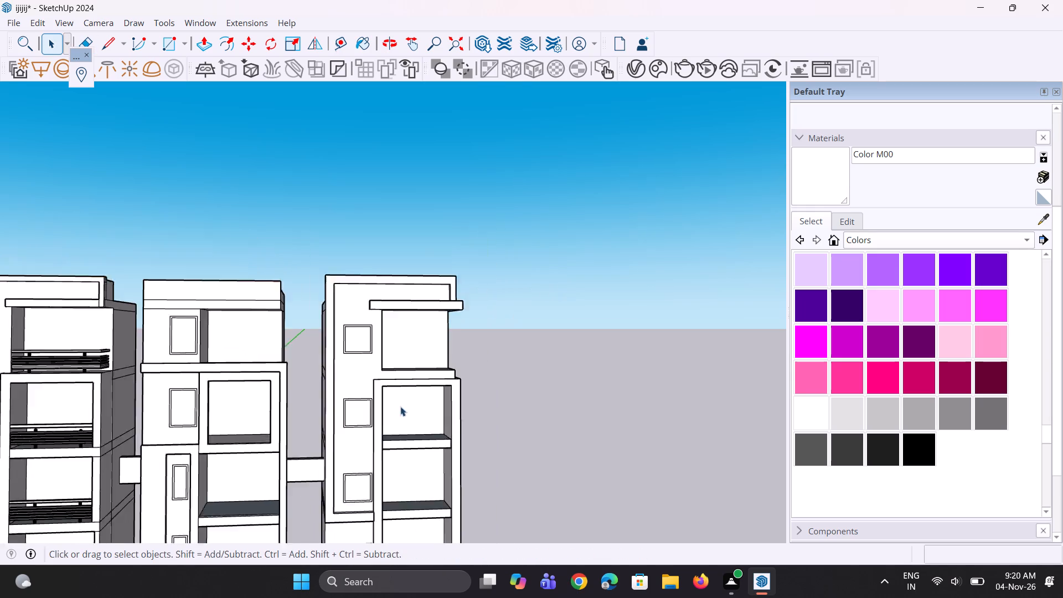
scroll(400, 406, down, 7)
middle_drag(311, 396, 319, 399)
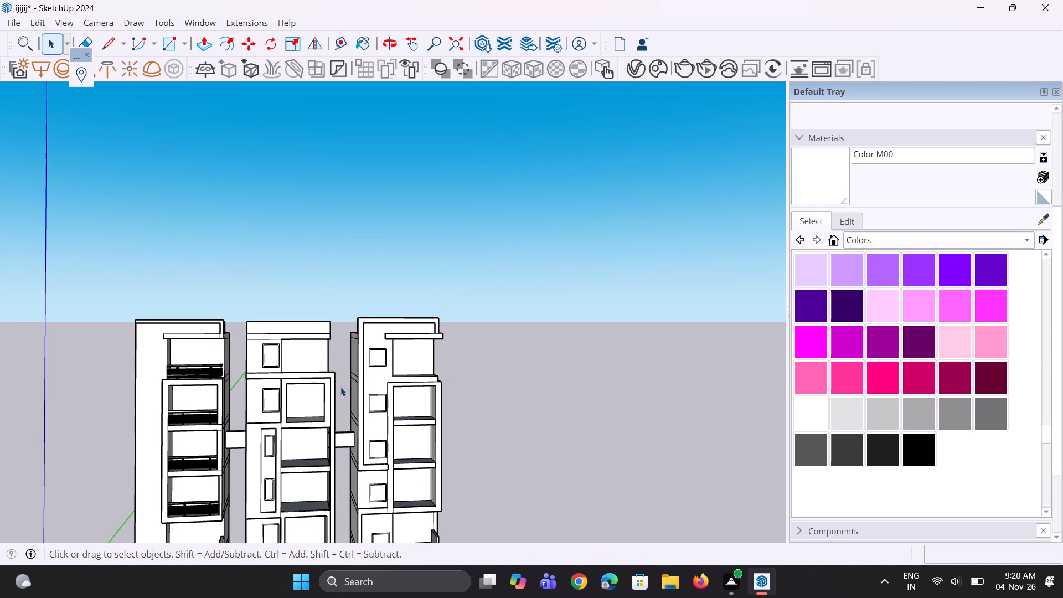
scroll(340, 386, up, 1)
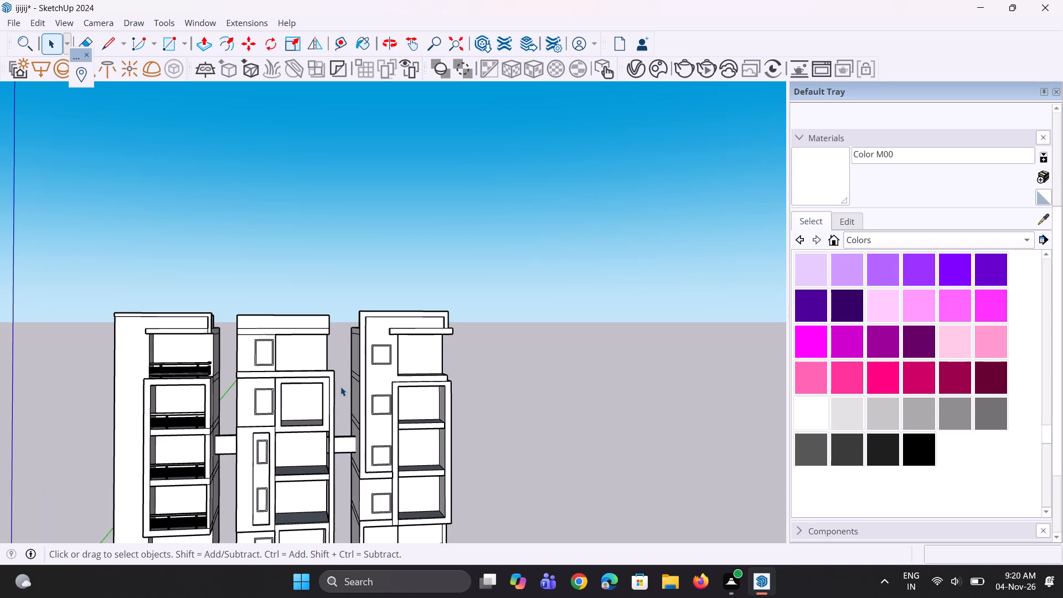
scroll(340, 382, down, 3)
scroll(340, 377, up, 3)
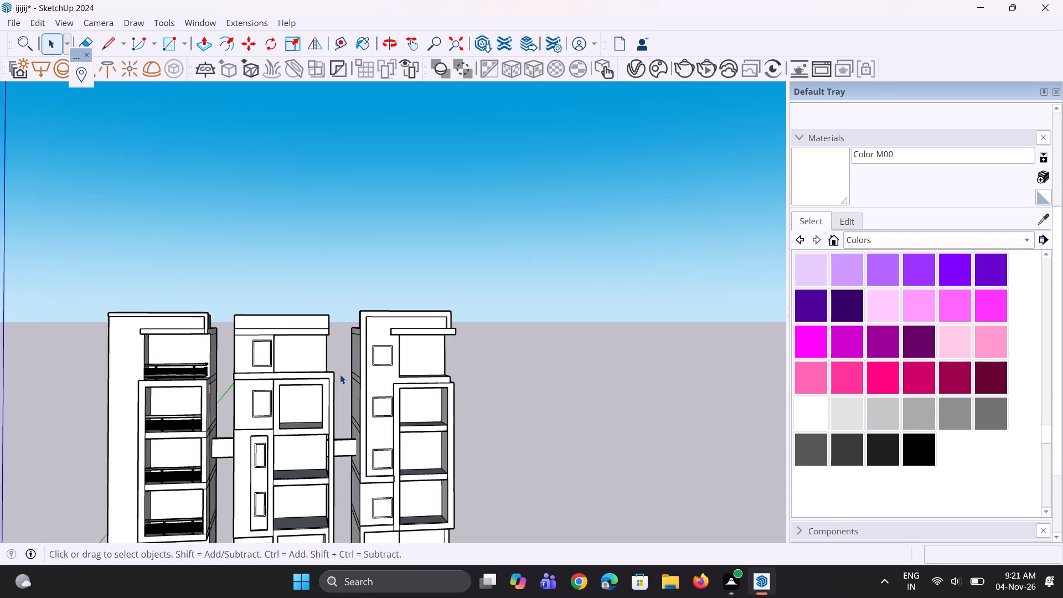
Erase the inner and outer square outlines of the third tower's top-floor window.
key(e)
scroll(344, 368, up, 3)
key(e)
drag(386, 337, 384, 347)
drag(384, 348, 386, 366)
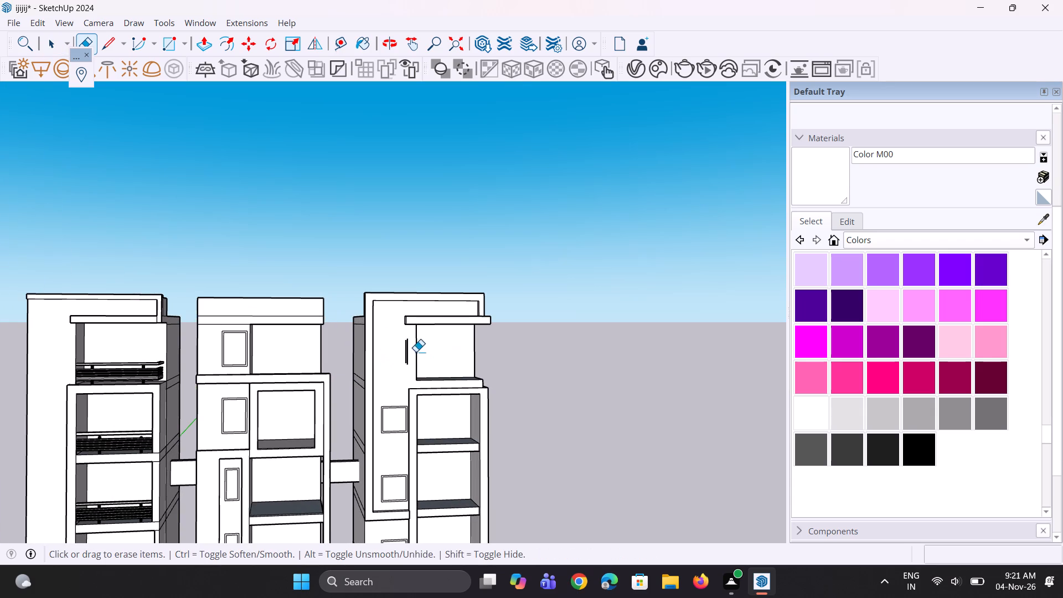
drag(416, 352, 407, 352)
key(ctrl+z)
ctrl+scroll(399, 368, up, 3)
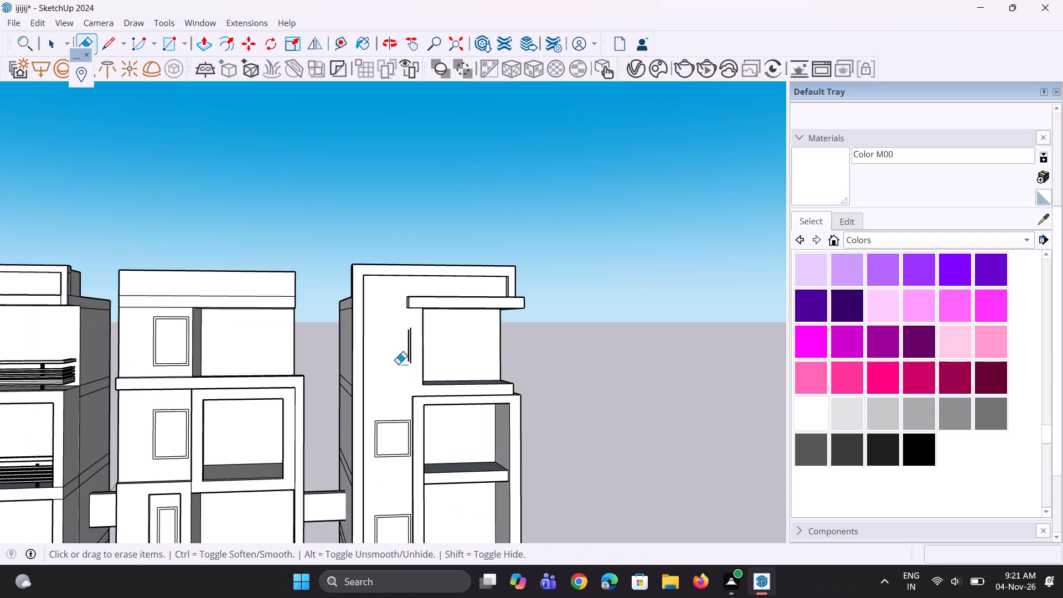
click(406, 351)
scroll(388, 334, down, 1)
Erase both square outlines of the window one floor below the top in the tall recessed panel.
scroll(376, 449, up, 8)
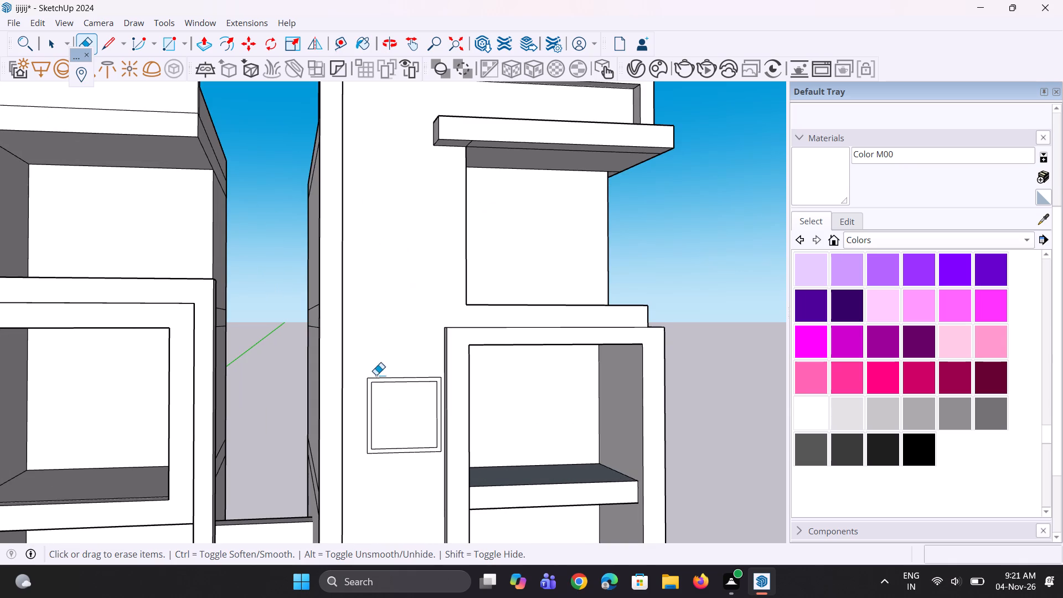
drag(379, 384, 381, 393)
drag(370, 396, 369, 410)
drag(379, 437, 386, 458)
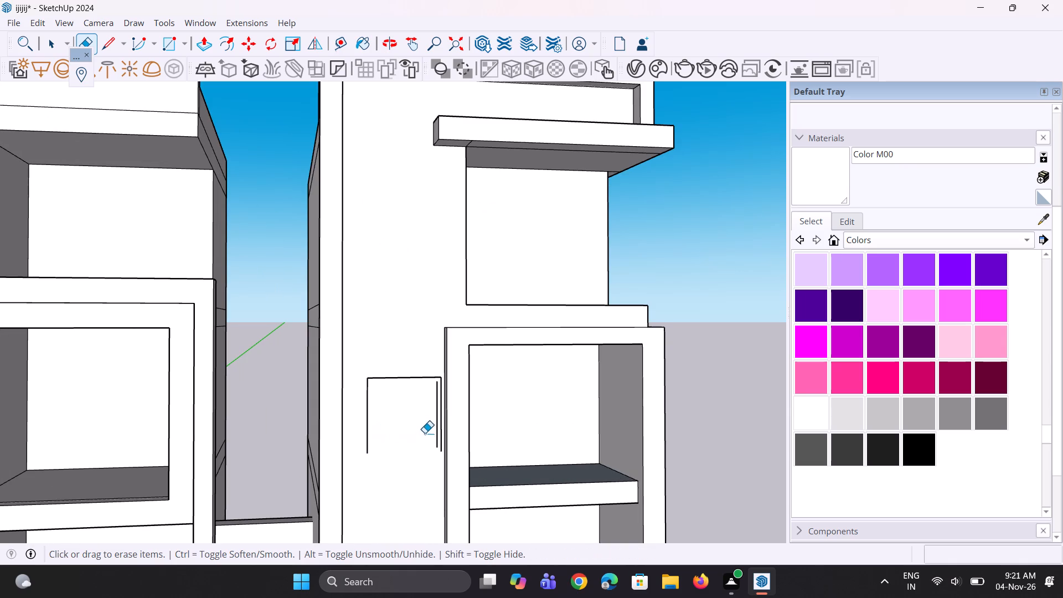
click(437, 426)
click(417, 382)
drag(402, 384, 367, 418)
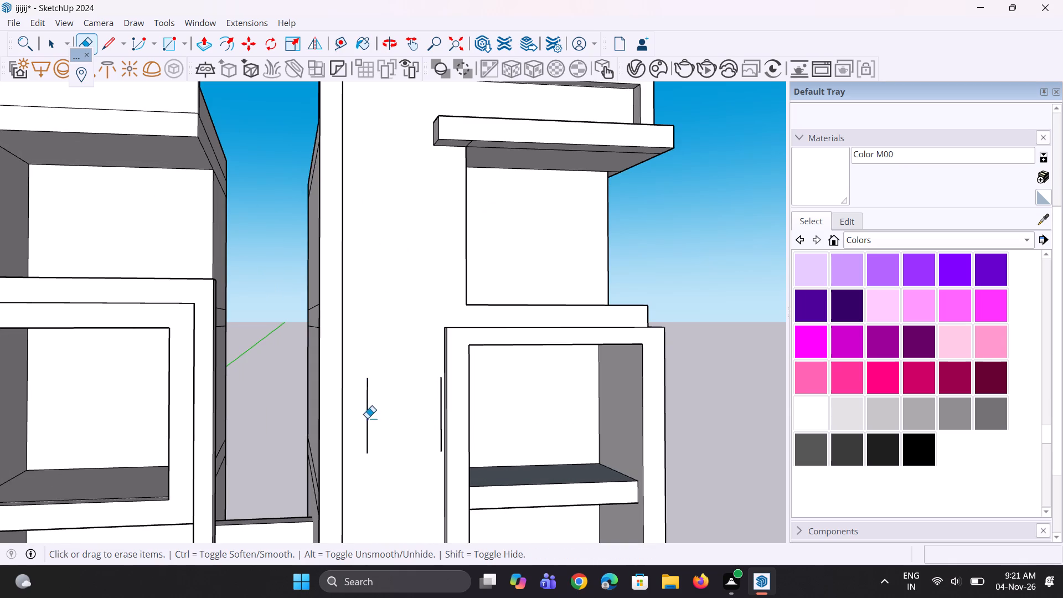
drag(367, 418, 363, 416)
scroll(357, 388, down, 4)
middle_drag(364, 423, 391, 416)
scroll(412, 414, up, 8)
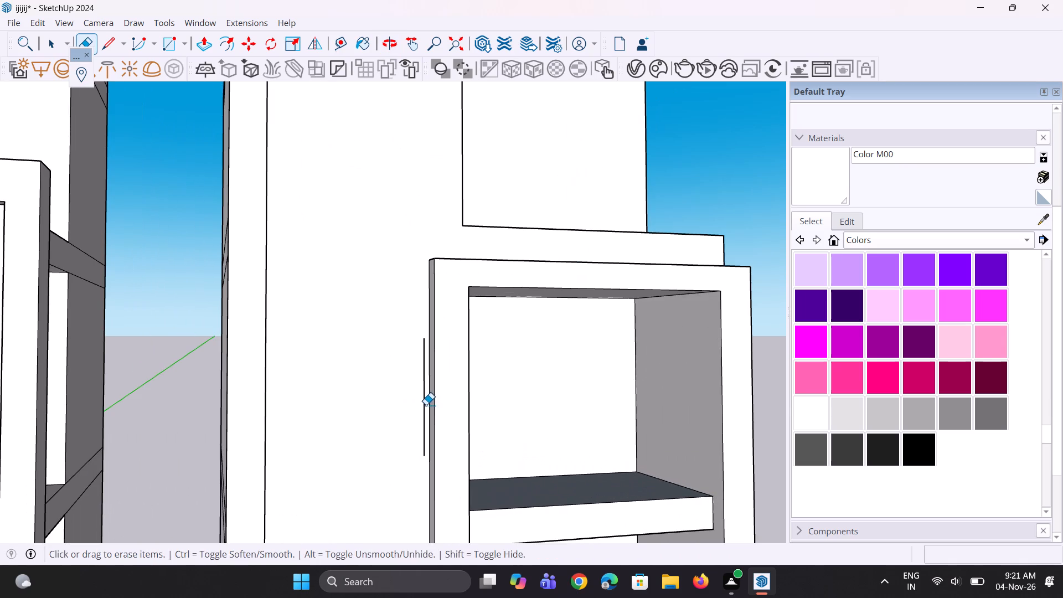
drag(426, 405, 421, 402)
Erase both square outlines of the window at the bottom of the tall recessed panel.
scroll(318, 285, down, 10)
scroll(346, 505, up, 9)
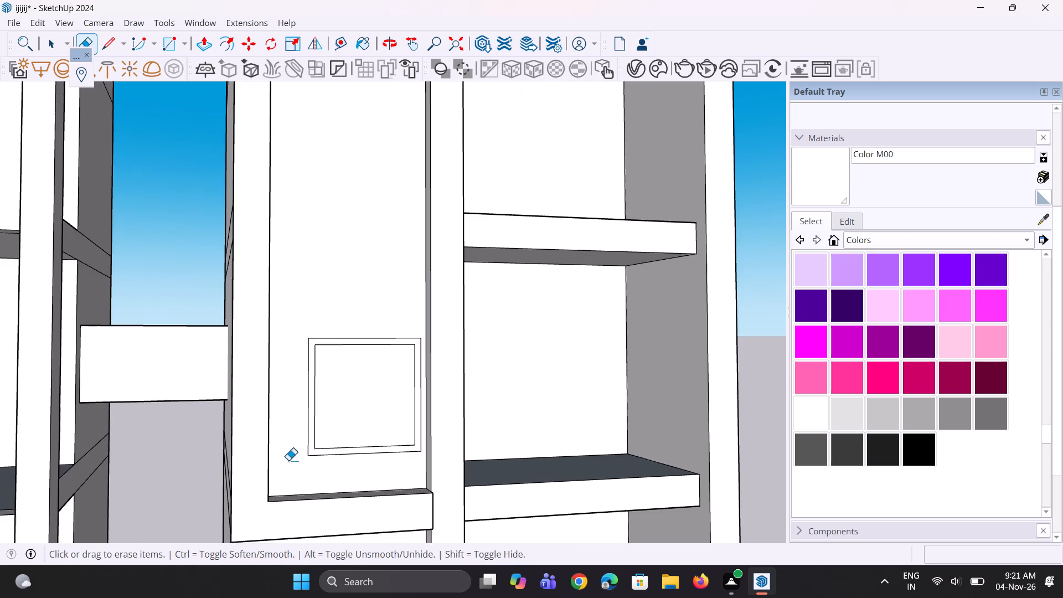
drag(309, 434, 317, 455)
click(367, 334)
drag(367, 338, 367, 350)
scroll(411, 407, up, 8)
drag(415, 416, 420, 425)
drag(424, 419, 432, 431)
Erase both square outlines of the second-floor window just below the tall recessed panel on the third tower.
scroll(381, 333, down, 10)
scroll(384, 274, down, 11)
scroll(385, 362, up, 5)
scroll(354, 428, up, 9)
drag(343, 394, 347, 406)
drag(347, 400, 350, 421)
drag(327, 379, 306, 385)
drag(339, 375, 317, 383)
scroll(367, 212, up, 2)
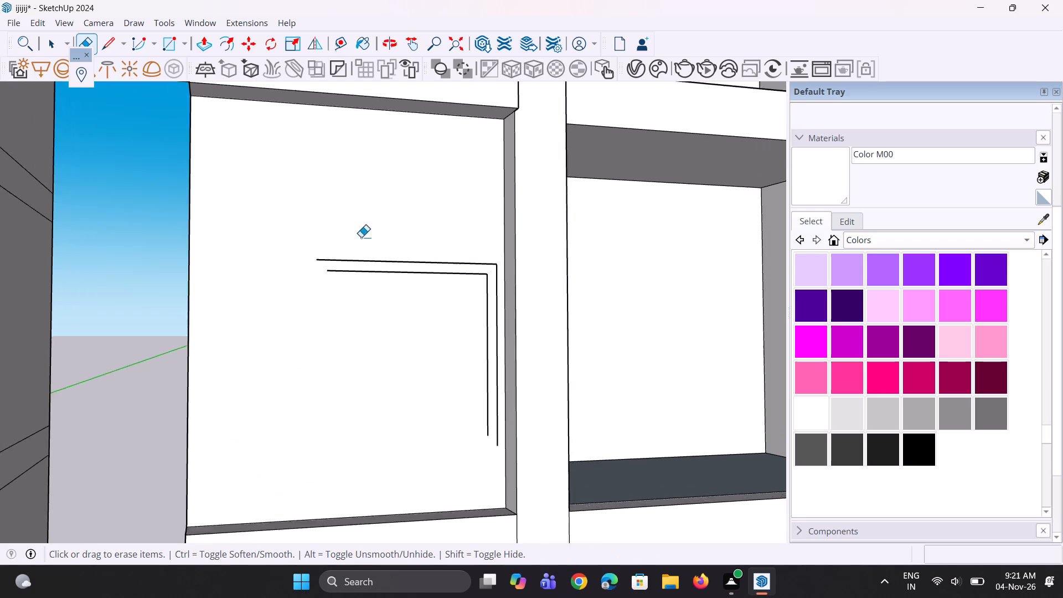
scroll(361, 237, up, 3)
drag(359, 255, 360, 265)
drag(360, 266, 360, 293)
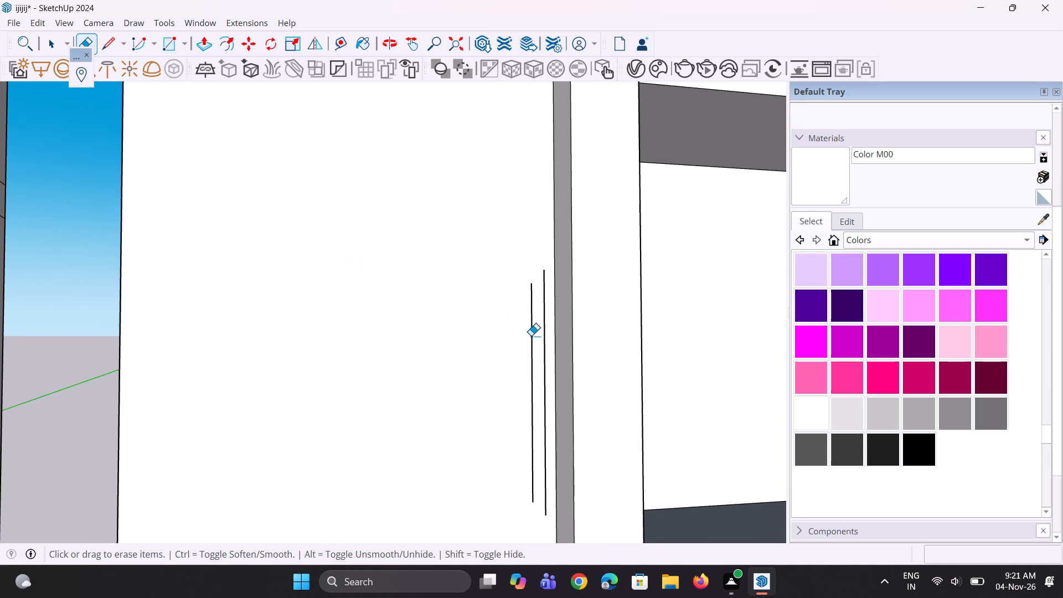
click(533, 336)
drag(538, 344, 544, 355)
Erase both square outlines of the third tower's lowest window, beside the bottom balcony.
scroll(449, 267, down, 10)
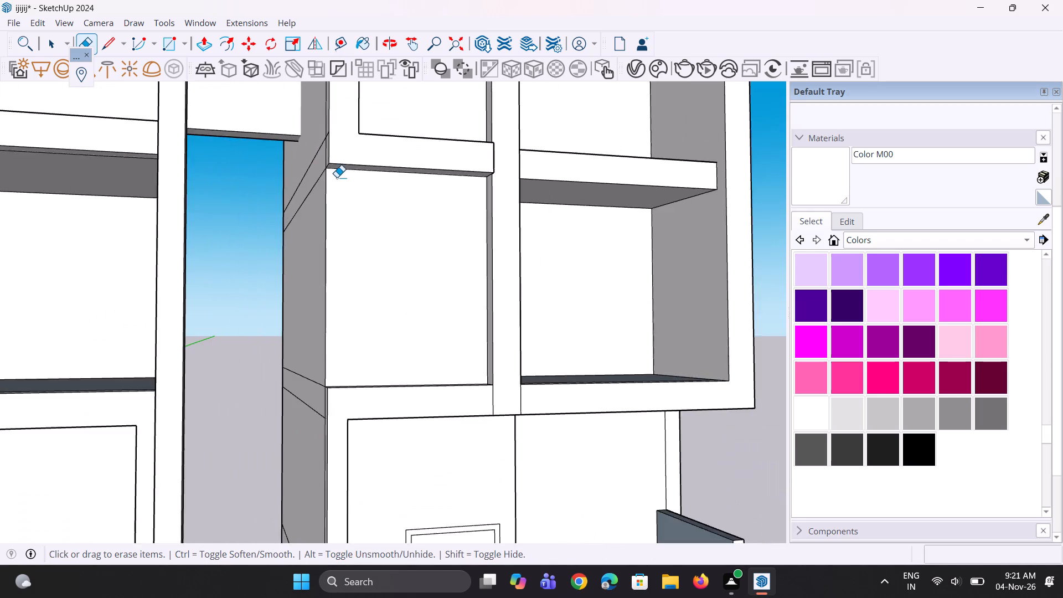
scroll(337, 177, down, 9)
scroll(392, 383, up, 17)
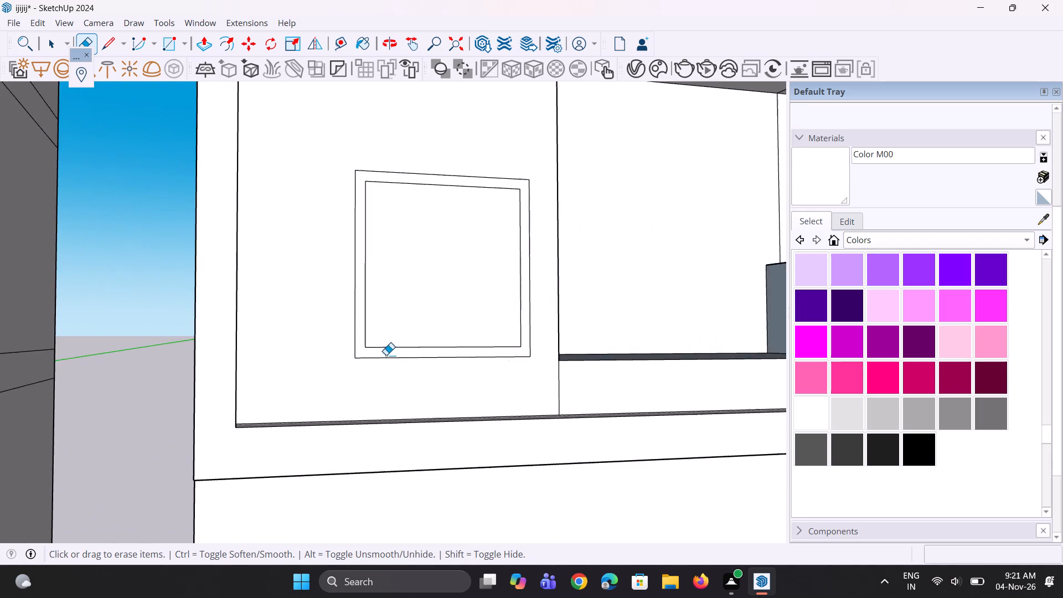
scroll(386, 355, up, 2)
drag(400, 332, 402, 351)
drag(402, 351, 402, 367)
drag(332, 323, 326, 323)
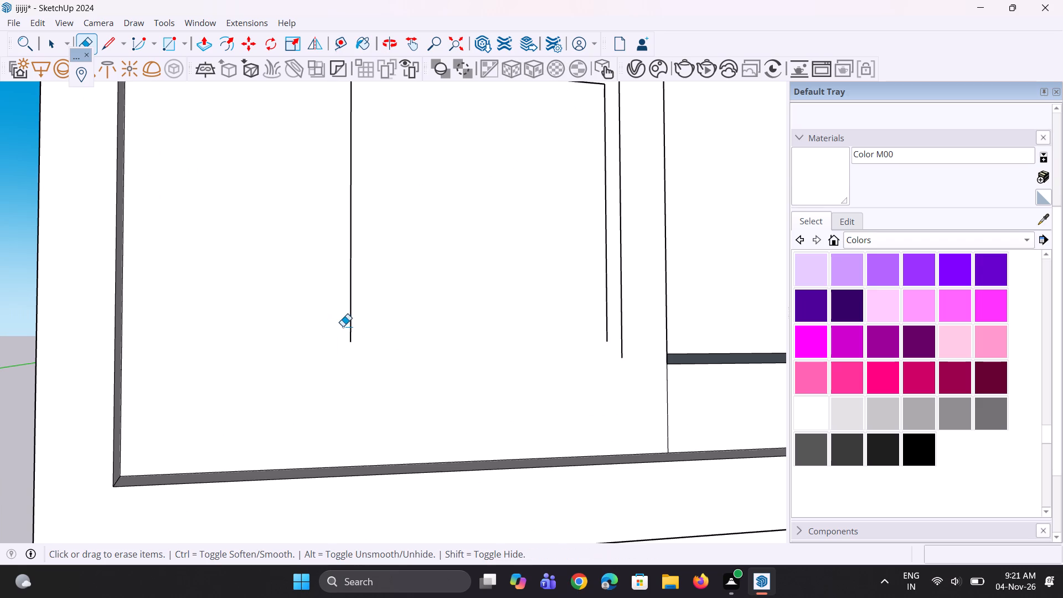
drag(343, 326, 357, 342)
scroll(305, 369, down, 5)
middle_click(305, 369)
scroll(535, 265, up, 3)
drag(478, 275, 486, 302)
drag(493, 290, 501, 314)
drag(421, 154, 422, 167)
drag(437, 150, 435, 169)
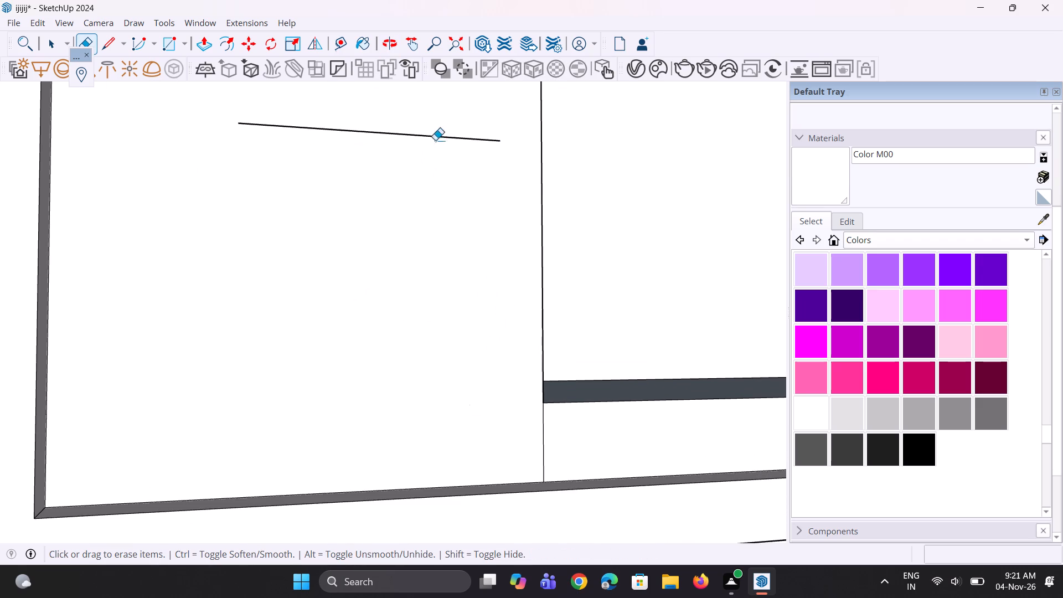
drag(435, 135, 433, 185)
scroll(431, 250, down, 20)
scroll(431, 250, down, 5)
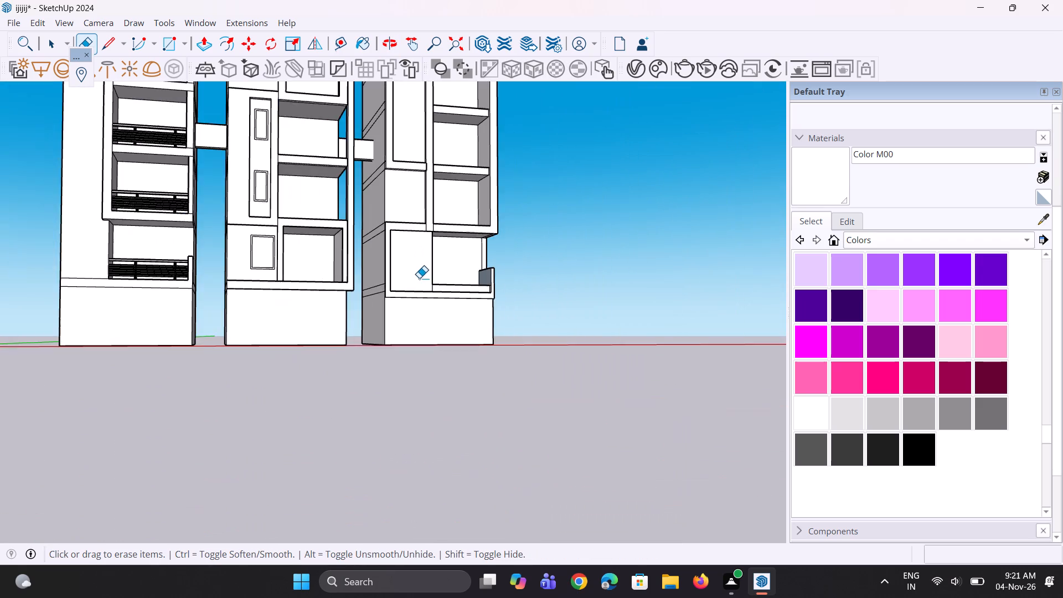
Draw a new upright rectangular window outline on the third tower's lowest front wall, beside the bottom balcony.
middle_drag(418, 285, 416, 307)
scroll(412, 215, up, 6)
key(r)
scroll(425, 258, up, 3)
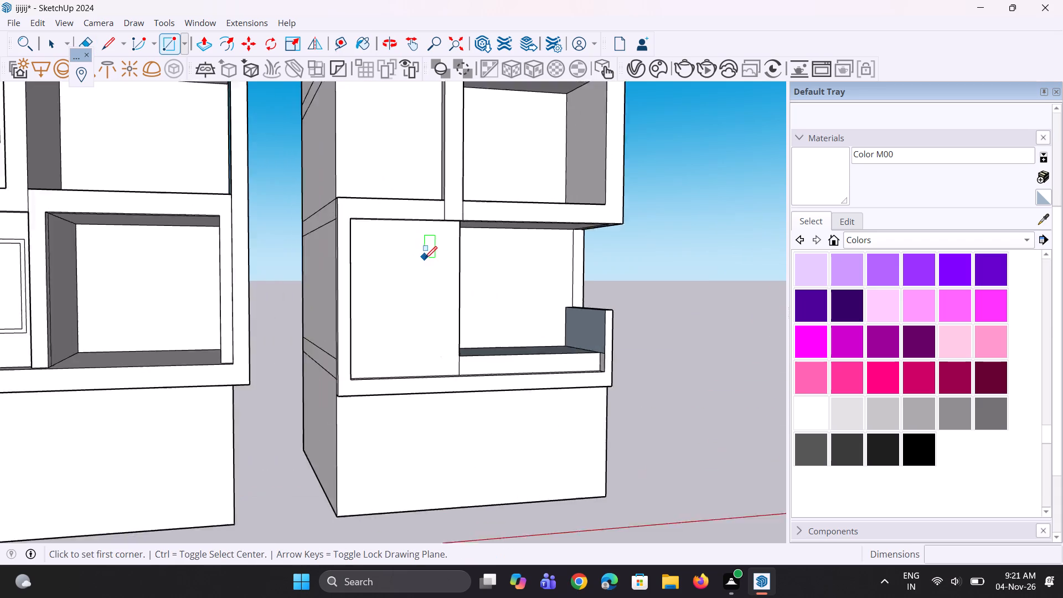
scroll(425, 259, up, 4)
click(391, 287)
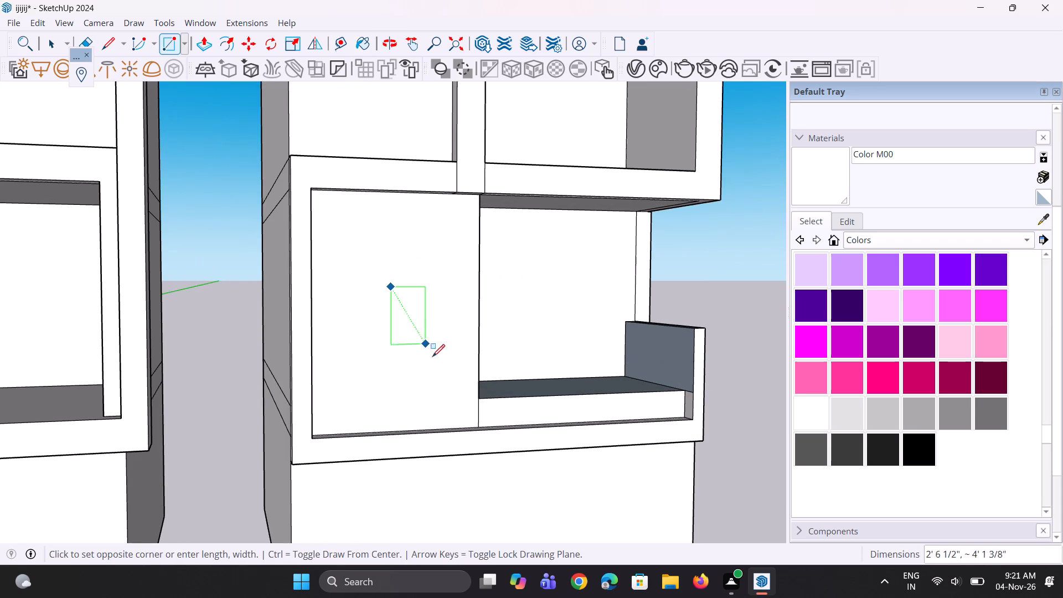
click(439, 368)
Offset the new lowest window's outline outward to form a thin frame around it.
key(space)
click(416, 338)
scroll(407, 326, up, 3)
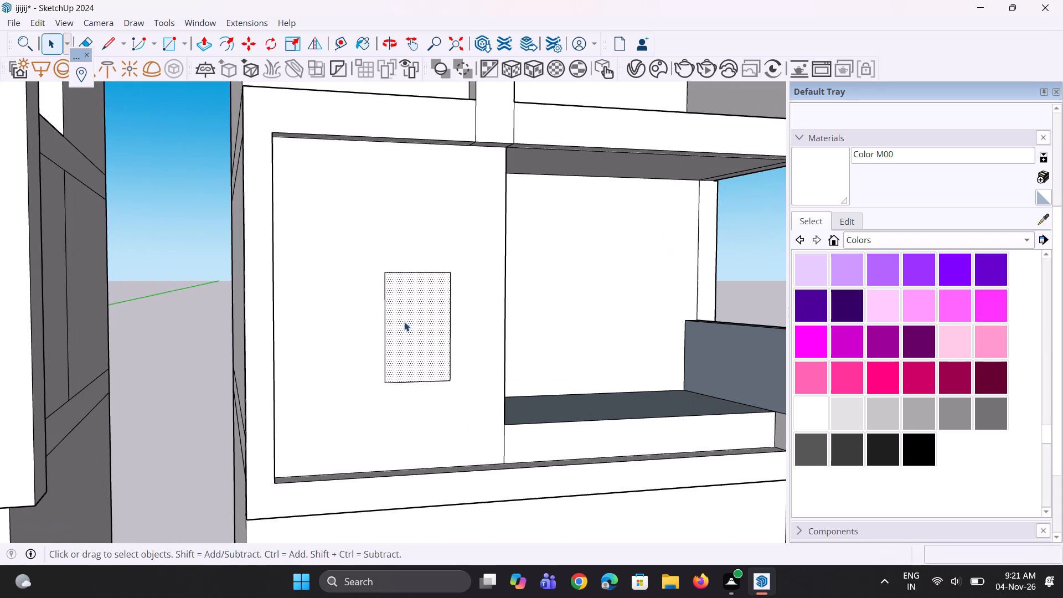
key(f)
double_click(398, 310)
scroll(405, 320, down, 11)
middle_drag(434, 318, 414, 384)
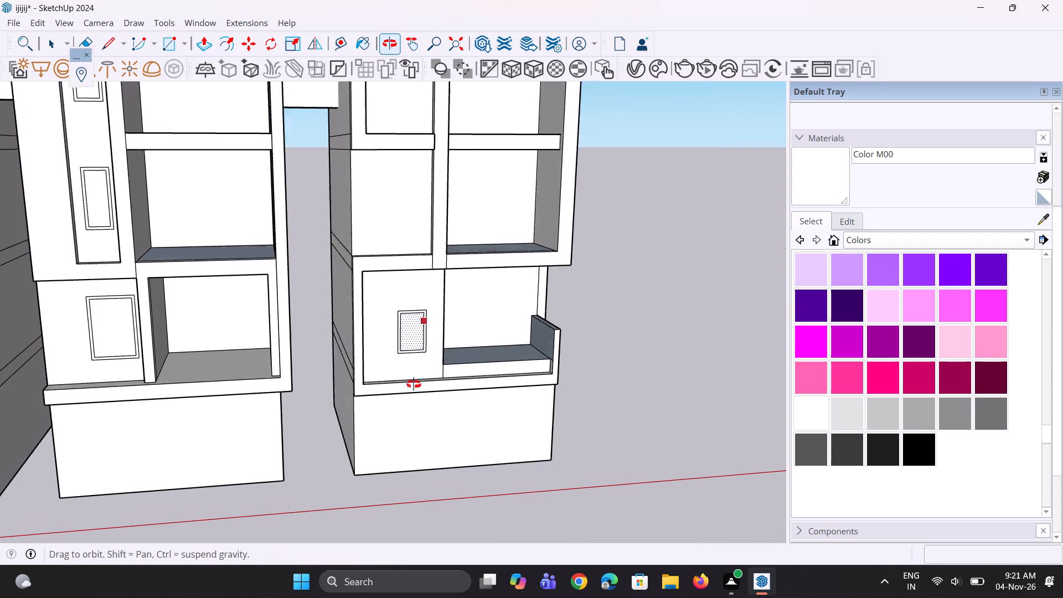
Copy the lowest window's inner rectangle about 16' 11" up onto the third tower's second-floor wall.
middle_drag(414, 384, 414, 385)
key(space)
key(m)
click(407, 345)
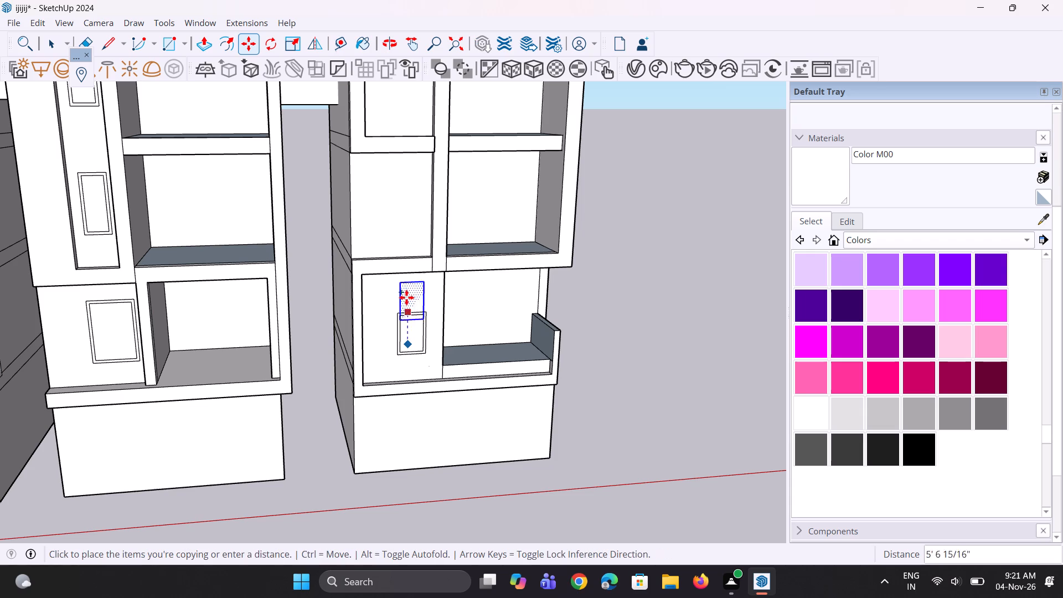
click(401, 226)
Copy the second-floor window rectangle about 18' 7" up into the bottom of the tall recessed panel.
scroll(400, 341, down, 11)
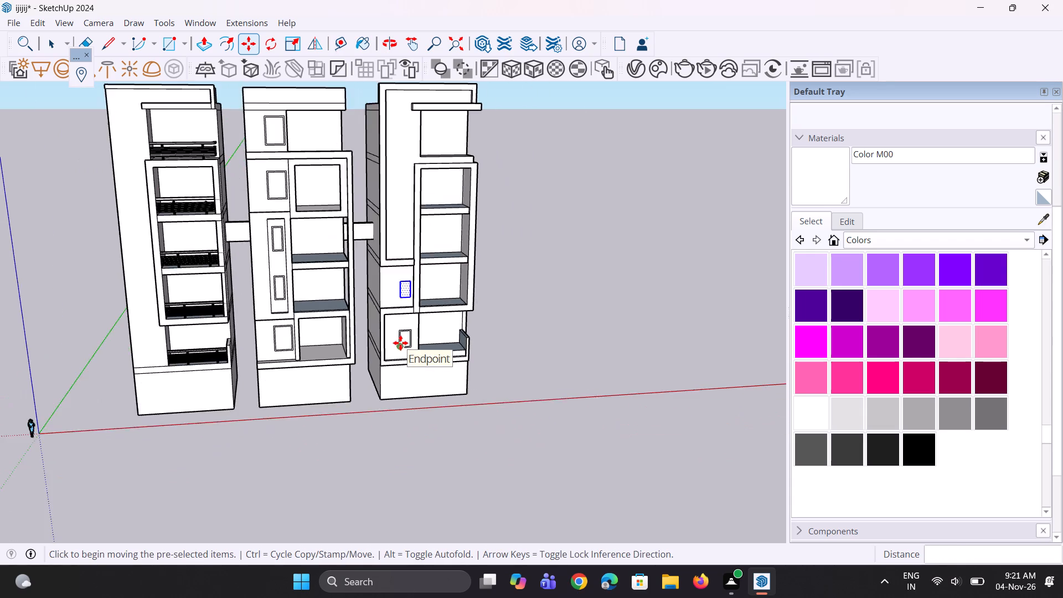
scroll(400, 343, down, 2)
scroll(403, 213, up, 8)
click(411, 375)
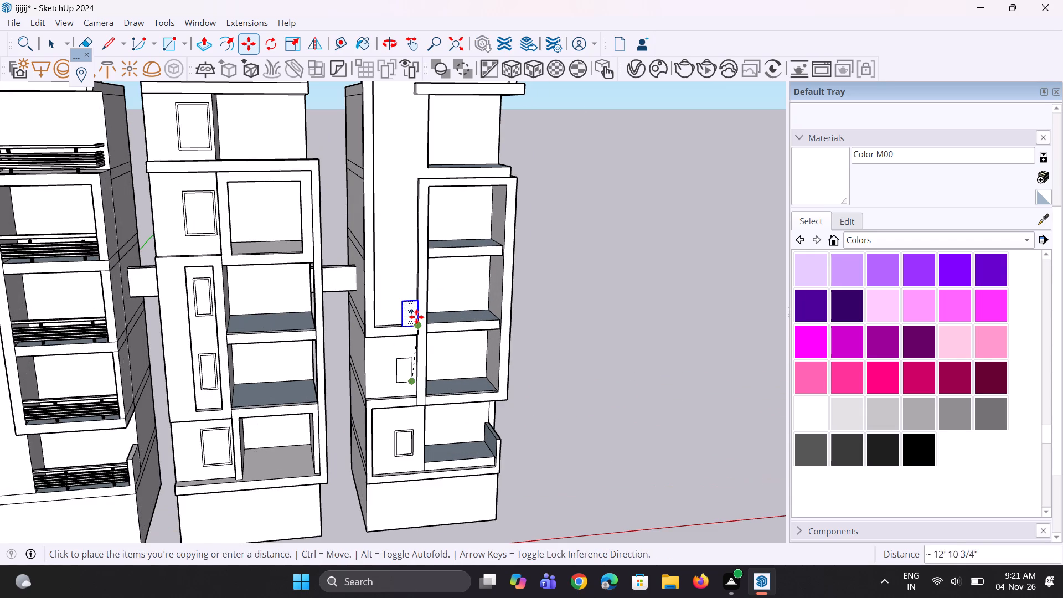
click(409, 297)
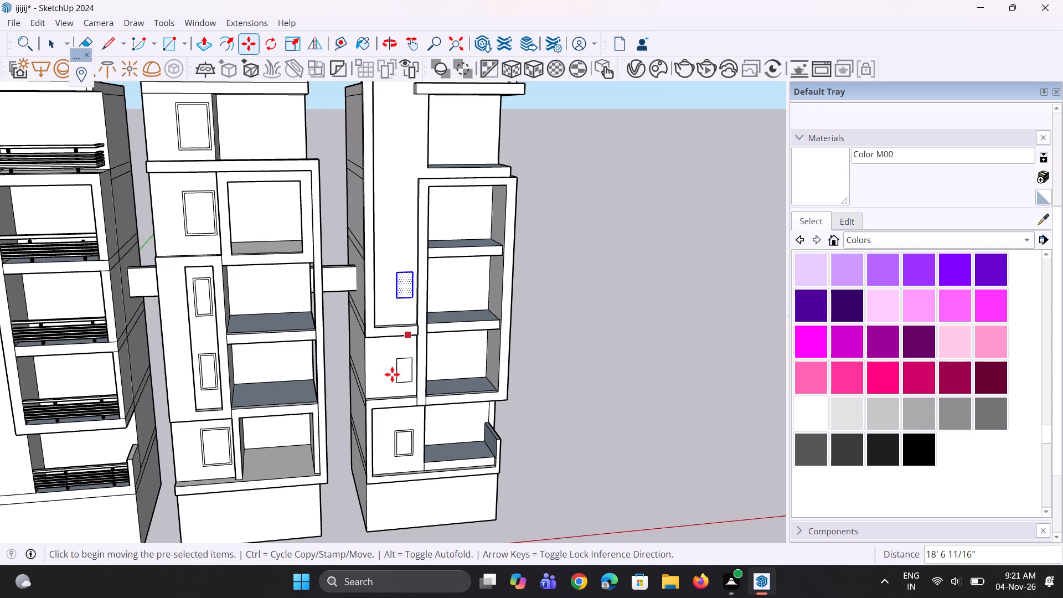
Copy the window rectangle about 12' 5" up within the tall recessed panel, one floor below the top.
scroll(388, 382, down, 5)
scroll(403, 311, up, 7)
click(392, 346)
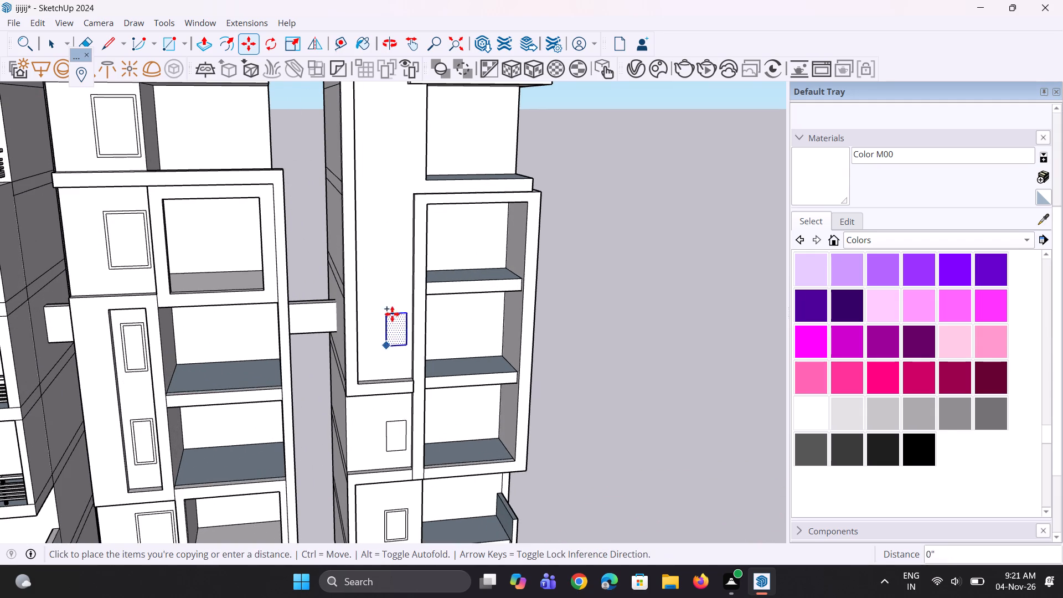
click(391, 270)
Copy the window rectangle straight up to the top floor of the tall recessed panel.
ctrl+scroll(412, 385, down, 5)
scroll(414, 319, up, 2)
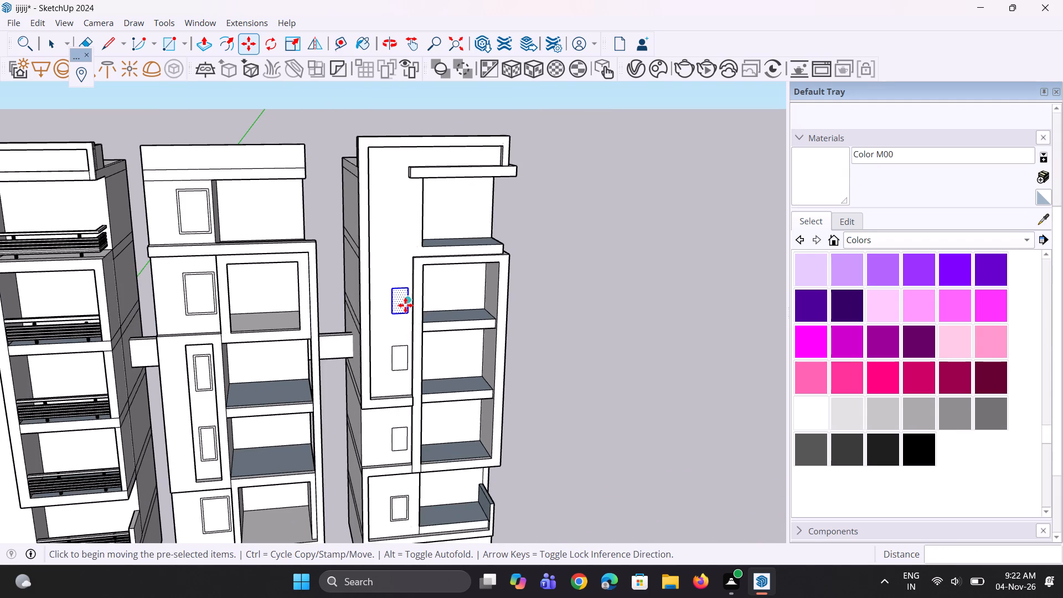
click(405, 305)
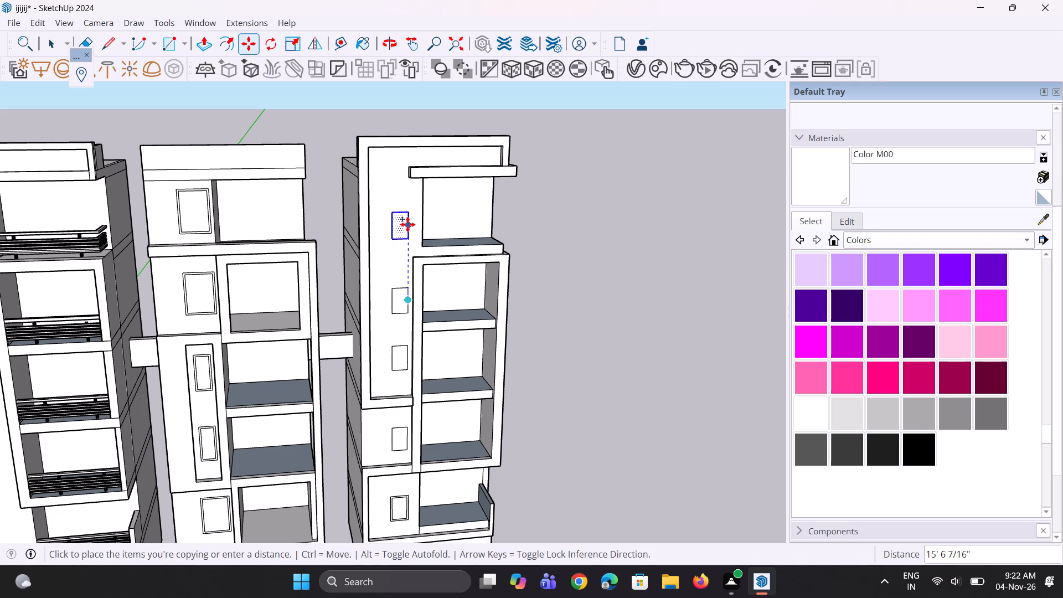
click(409, 216)
Offset the third tower's top-floor window rectangle outward to give it the same thin frame.
scroll(399, 272, up, 1)
key(space)
scroll(399, 272, down, 2)
key(f)
scroll(393, 261, up, 3)
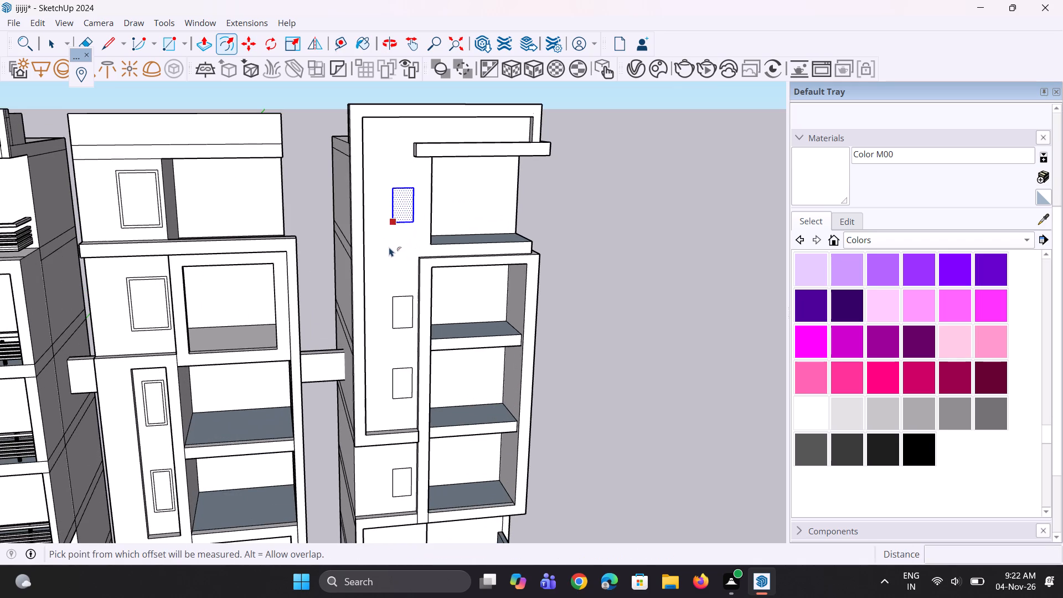
double_click(392, 205)
key(space)
key(space)
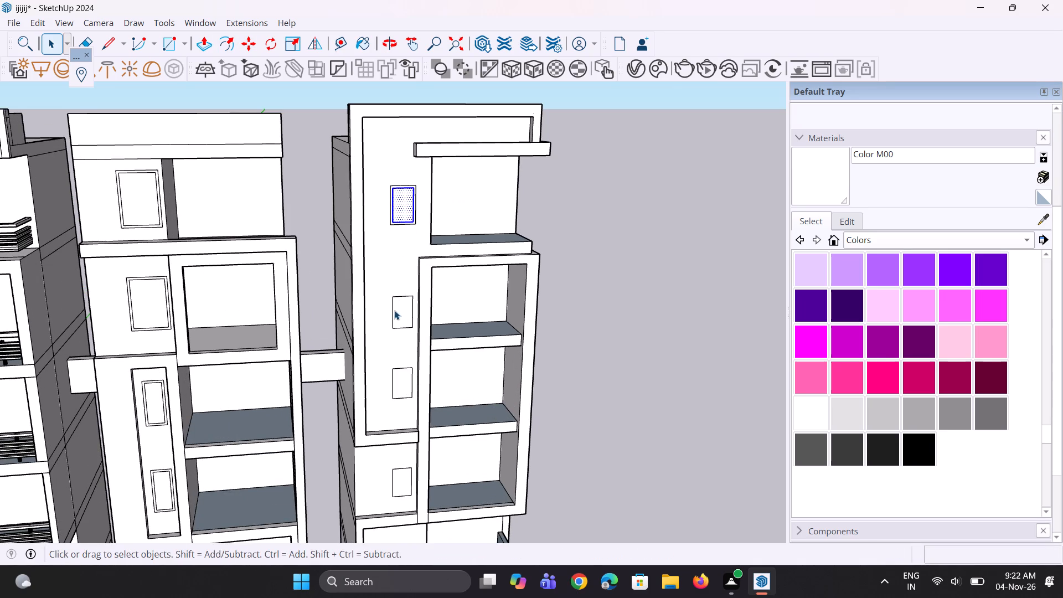
Move the window rectangle one floor below the top slightly upward within the tall recessed panel.
click(402, 316)
scroll(379, 354, up, 7)
middle_drag(397, 341, 402, 336)
key(m)
scroll(410, 283, up, 1)
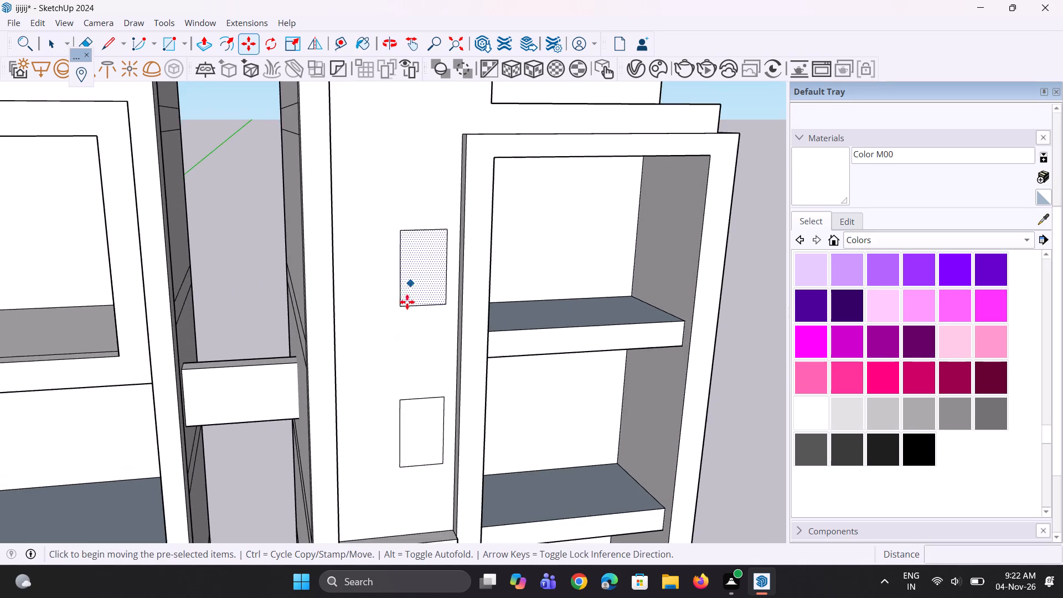
scroll(367, 367, down, 9)
scroll(398, 312, up, 4)
click(398, 316)
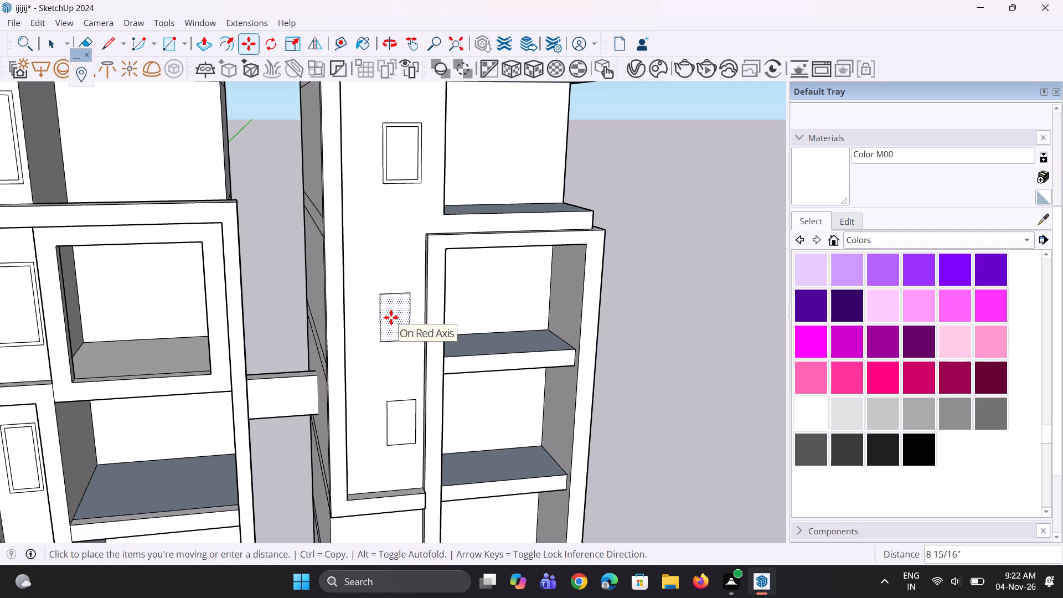
key(Escape)
scroll(399, 324, up, 6)
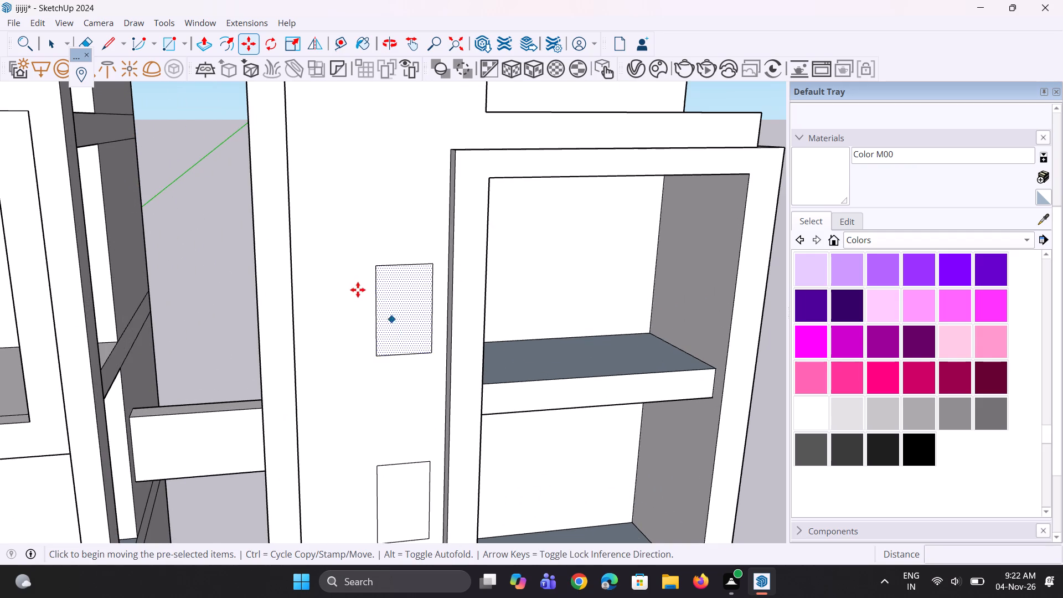
scroll(357, 289, down, 14)
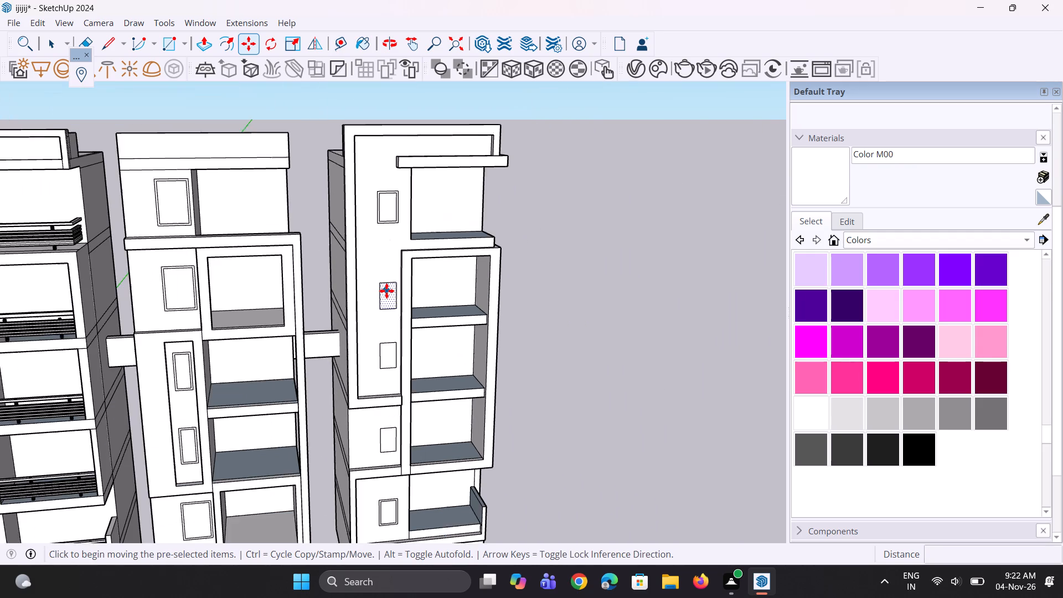
scroll(386, 291, up, 4)
click(391, 293)
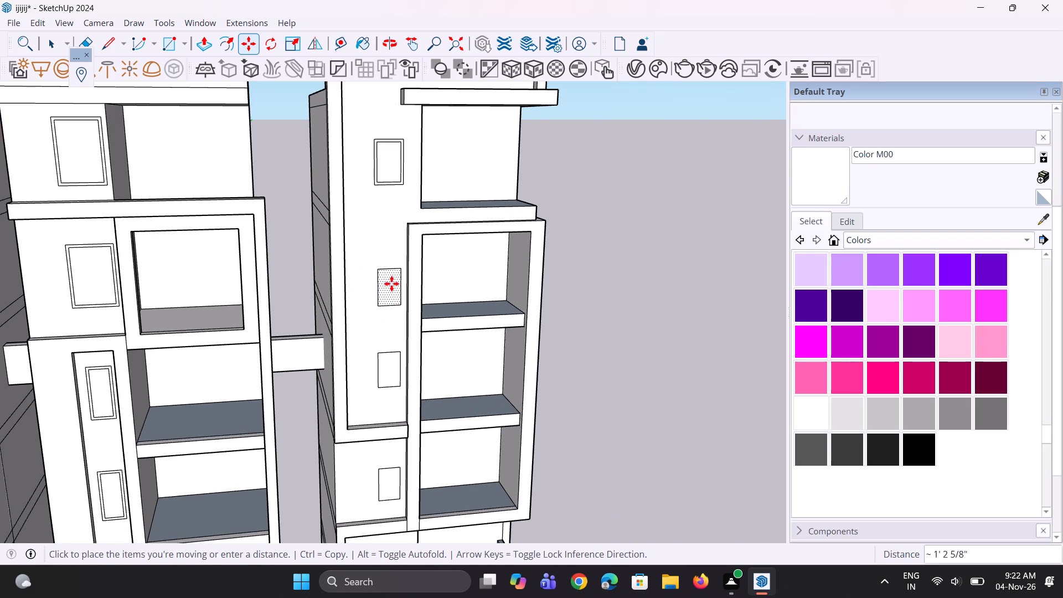
click(393, 273)
key(space)
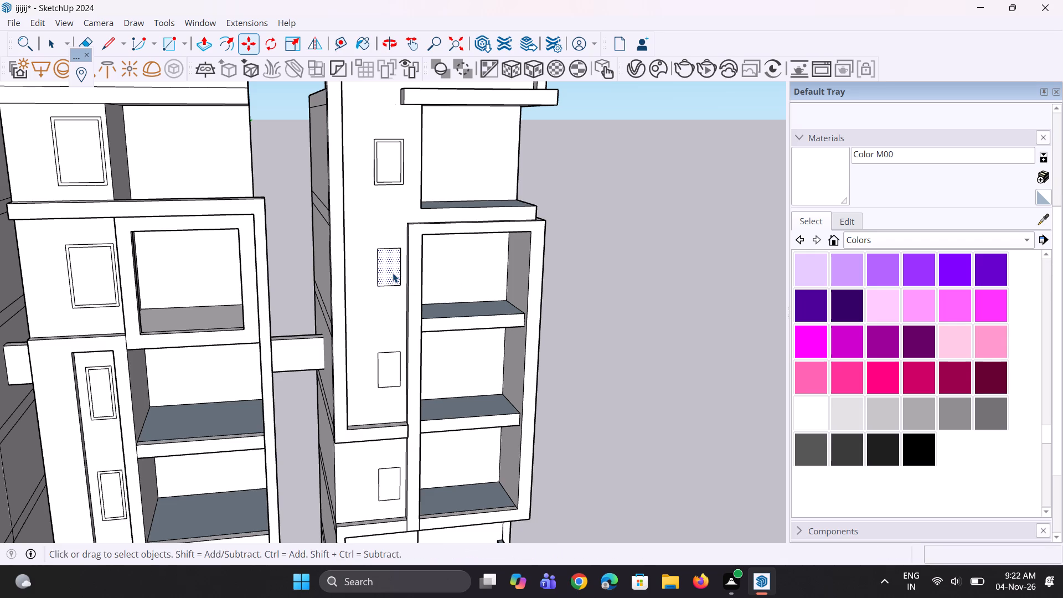
Offset the window rectangle one floor below the top outward to give it a thin frame.
key(f)
double_click(373, 264)
scroll(357, 285, down, 5)
key(space)
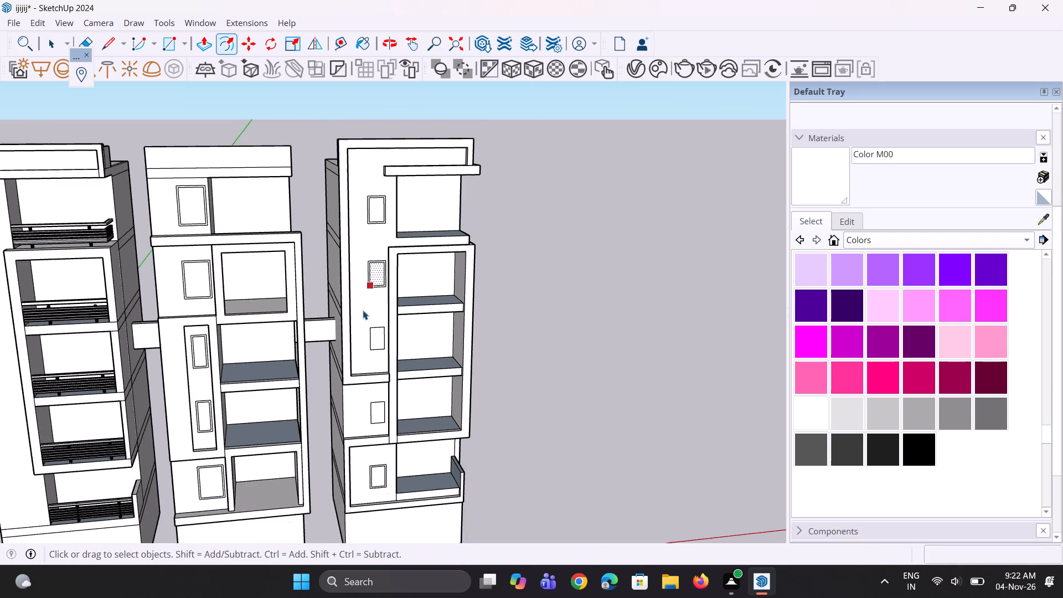
key(space)
Offset the window rectangle at the bottom of the tall recessed panel outward to give it a thin frame.
scroll(370, 358, up, 4)
click(377, 325)
scroll(375, 321, up, 6)
key(f)
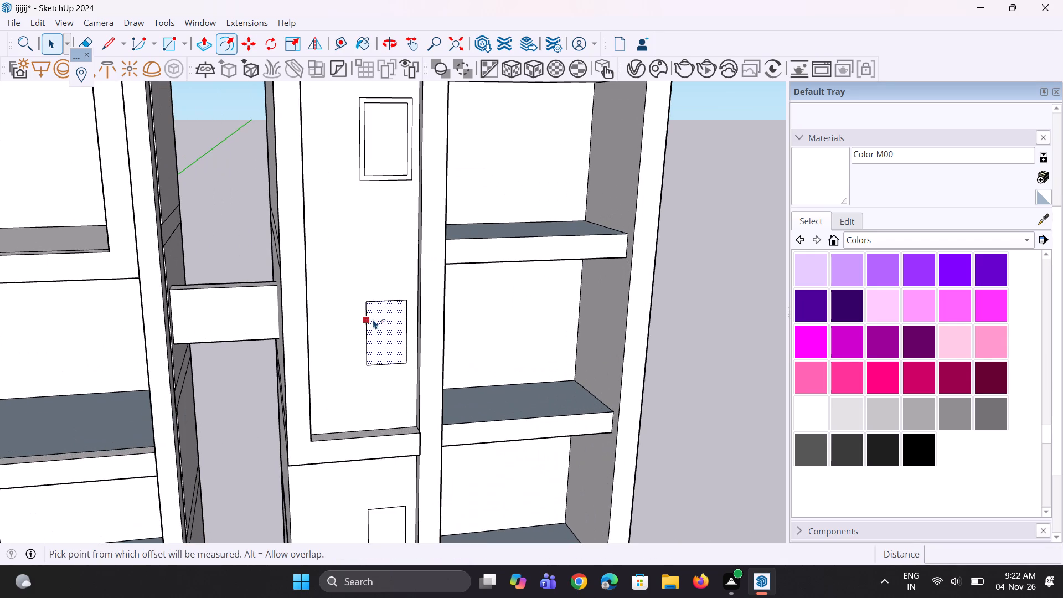
double_click(370, 319)
scroll(363, 311, down, 11)
key(space)
key(space)
scroll(363, 306, down, 5)
key(space)
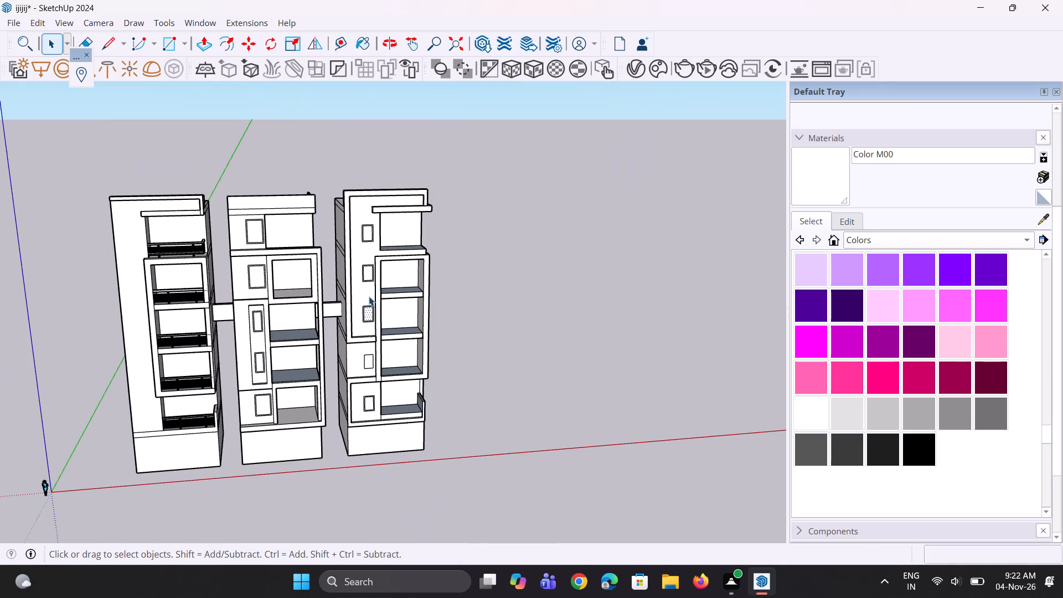
click(516, 293)
Offset the third tower's second-floor window rectangle outward to give it a thin frame.
scroll(355, 409, up, 3)
scroll(391, 331, up, 9)
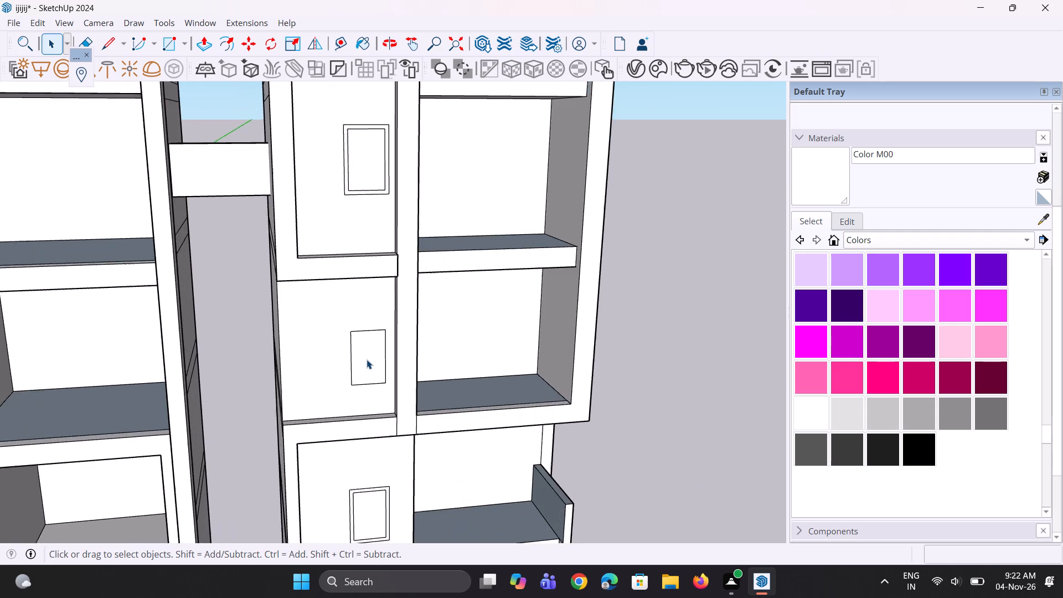
scroll(367, 359, up, 2)
click(367, 359)
scroll(367, 359, up, 3)
key(f)
double_click(342, 352)
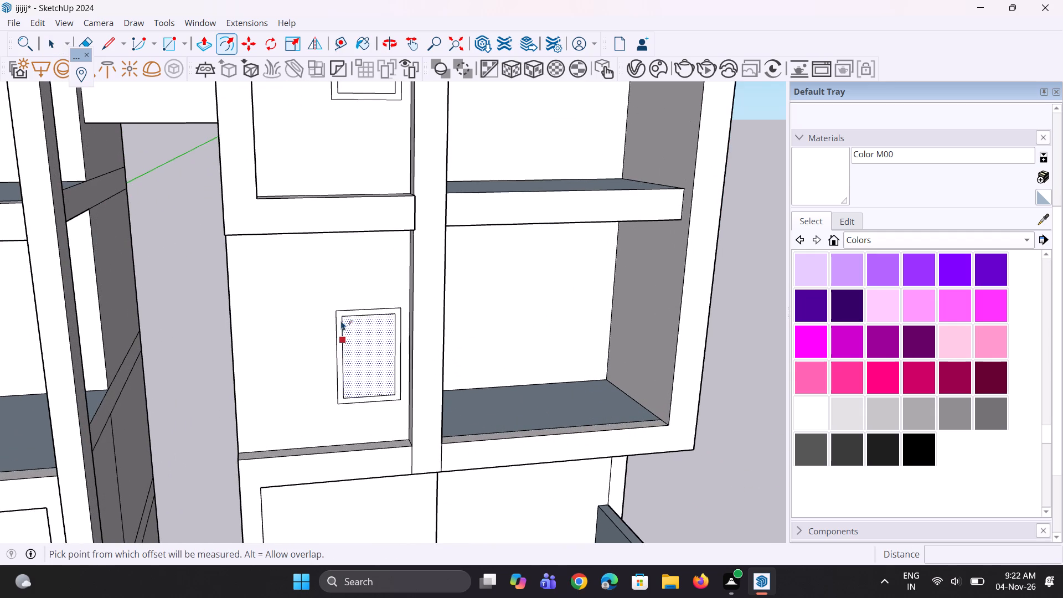
scroll(341, 321, down, 5)
key(space)
scroll(341, 319, down, 5)
key(space)
key(space)
scroll(343, 317, down, 4)
scroll(349, 380, up, 8)
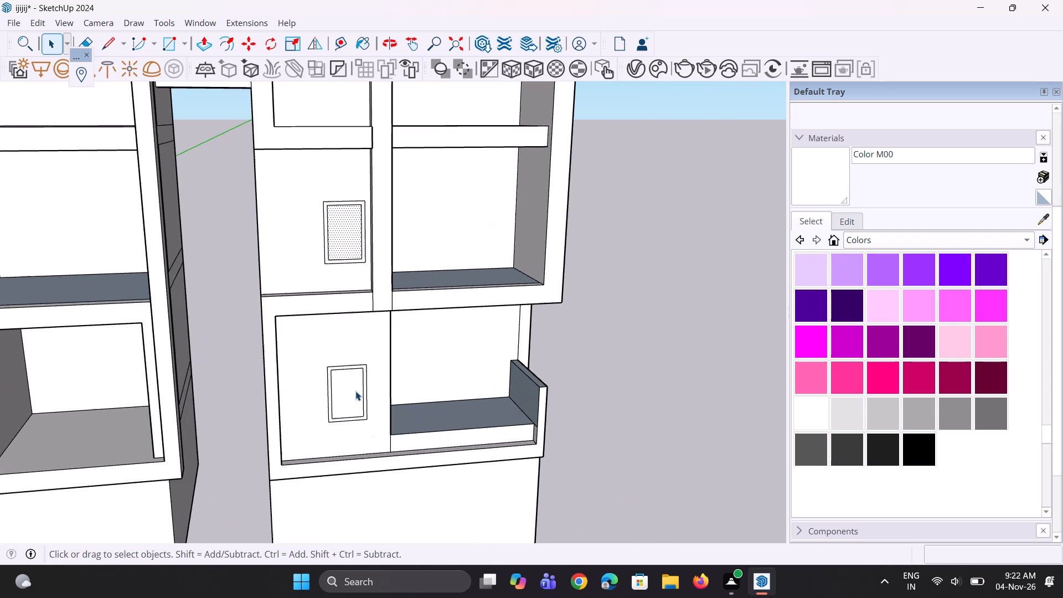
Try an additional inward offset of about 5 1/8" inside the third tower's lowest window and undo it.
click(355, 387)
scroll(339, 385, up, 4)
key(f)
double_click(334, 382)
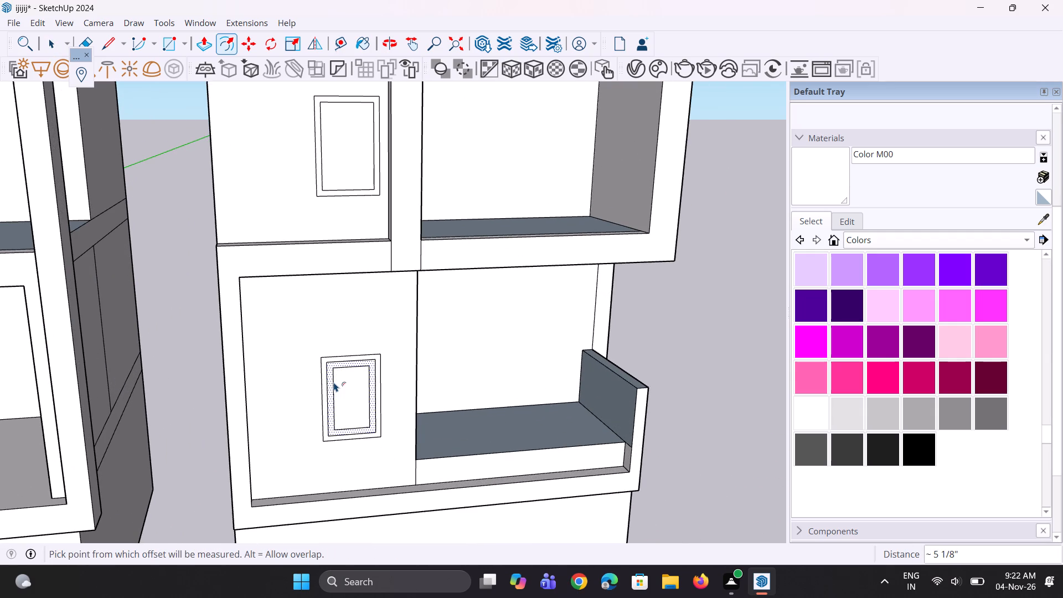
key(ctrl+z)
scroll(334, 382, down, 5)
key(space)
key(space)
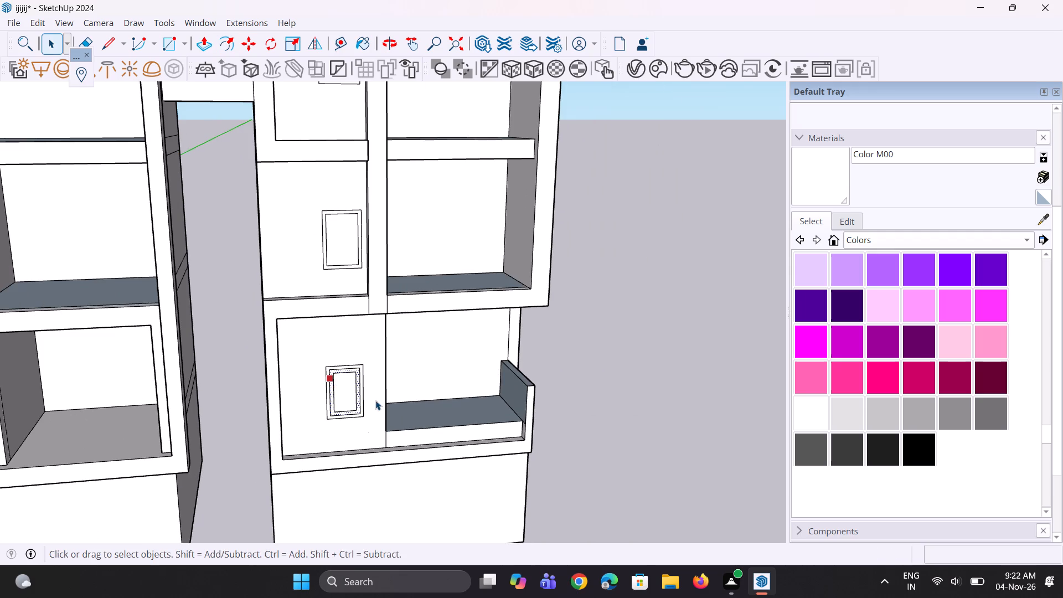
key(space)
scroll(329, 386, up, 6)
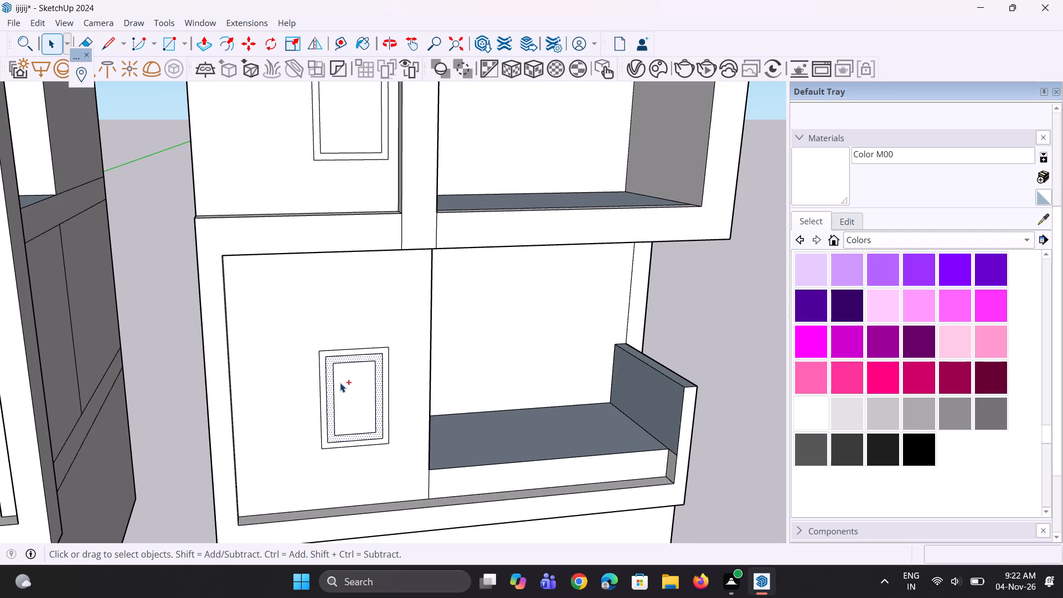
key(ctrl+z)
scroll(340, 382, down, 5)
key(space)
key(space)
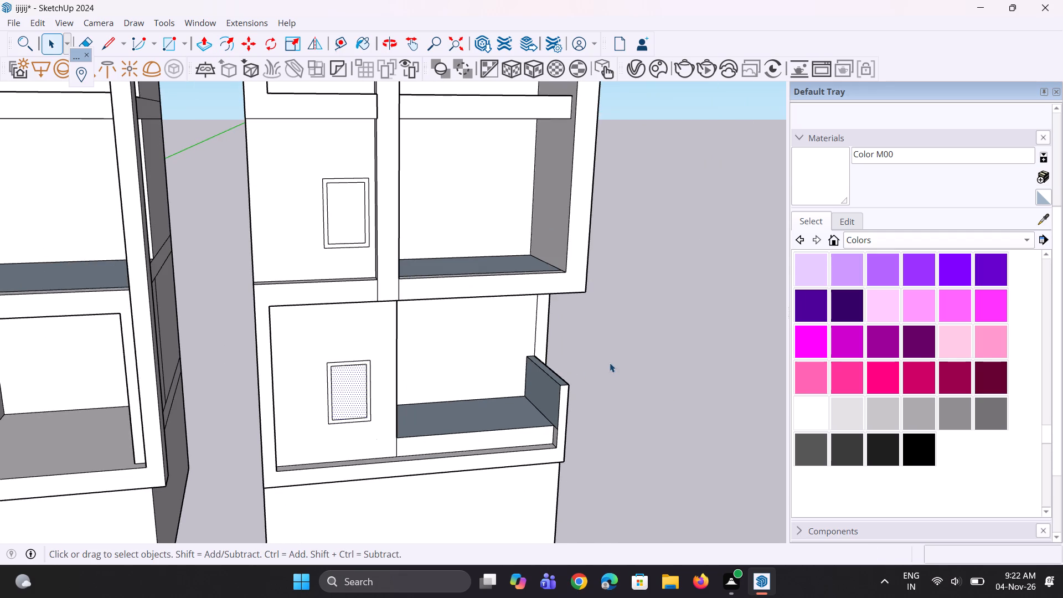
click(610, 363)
Erase the double square outlines of the top-floor window on the second tower's front wall.
scroll(455, 420, down, 9)
middle_drag(432, 377, 422, 346)
scroll(422, 346, down, 5)
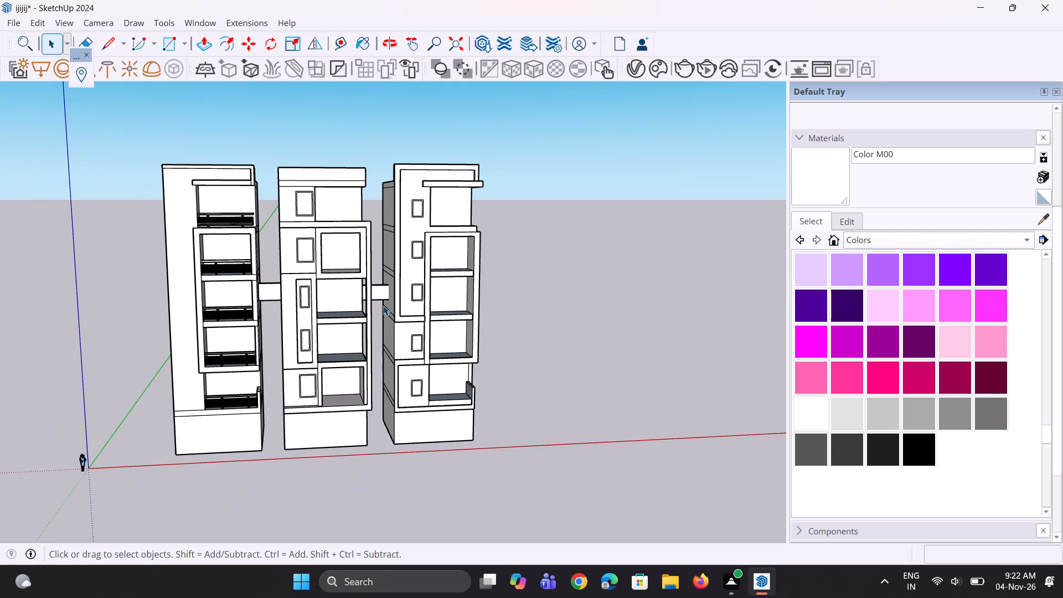
scroll(301, 190, up, 2)
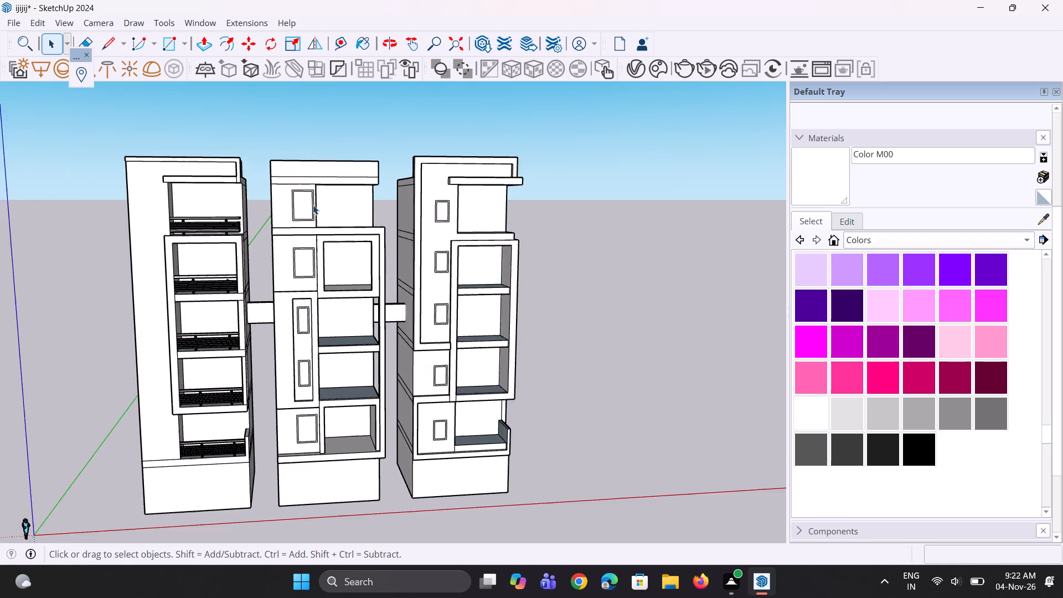
scroll(291, 207, up, 9)
key(e)
click(299, 197)
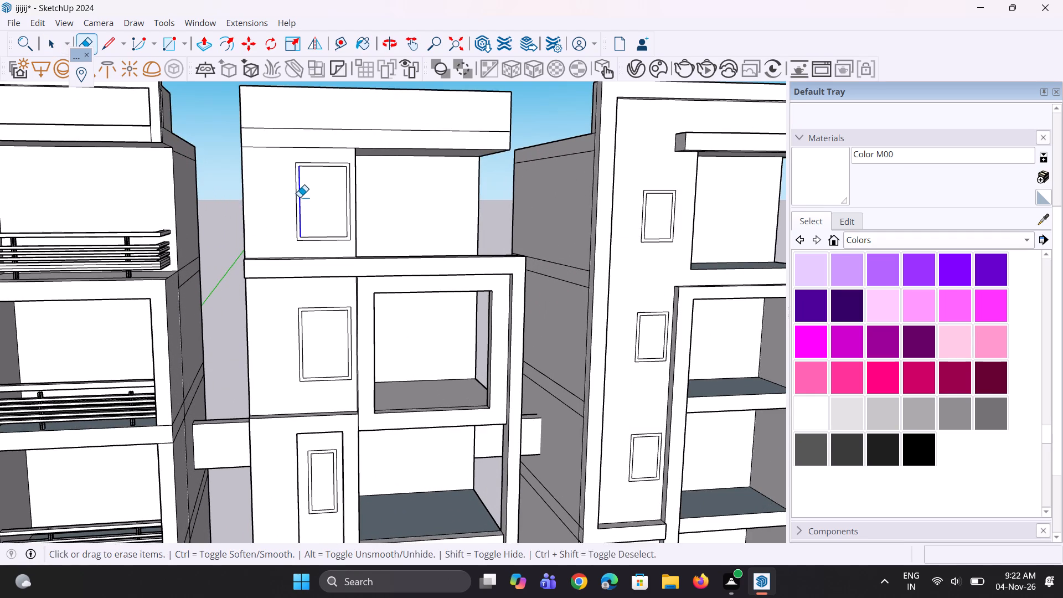
drag(296, 188, 289, 175)
drag(302, 162, 302, 167)
drag(323, 177, 344, 213)
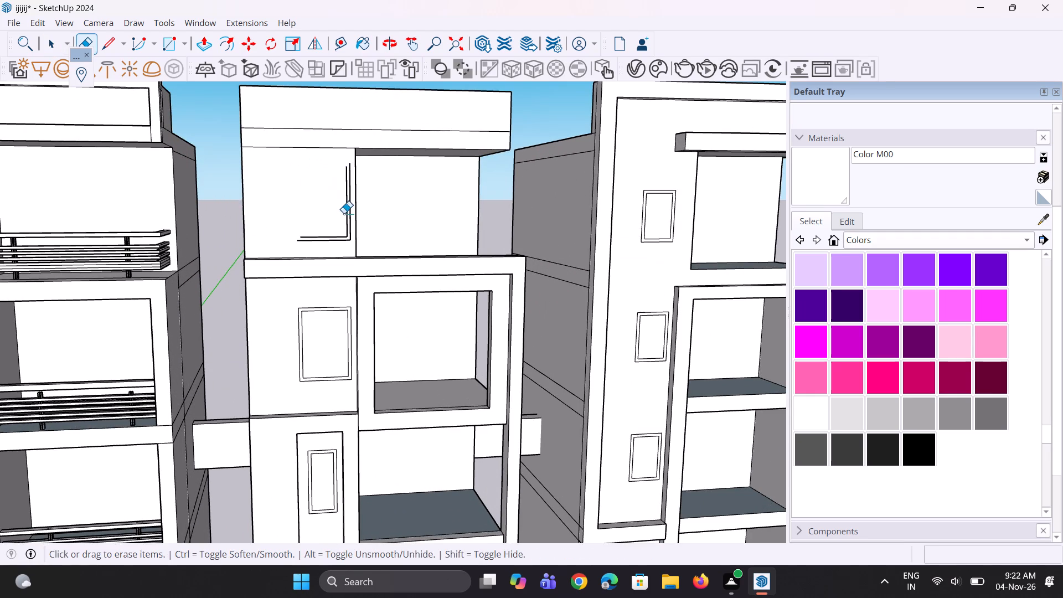
drag(344, 213, 324, 246)
Undo the erasing of the double window outlines on the second tower's top floor.
scroll(302, 240, up, 1)
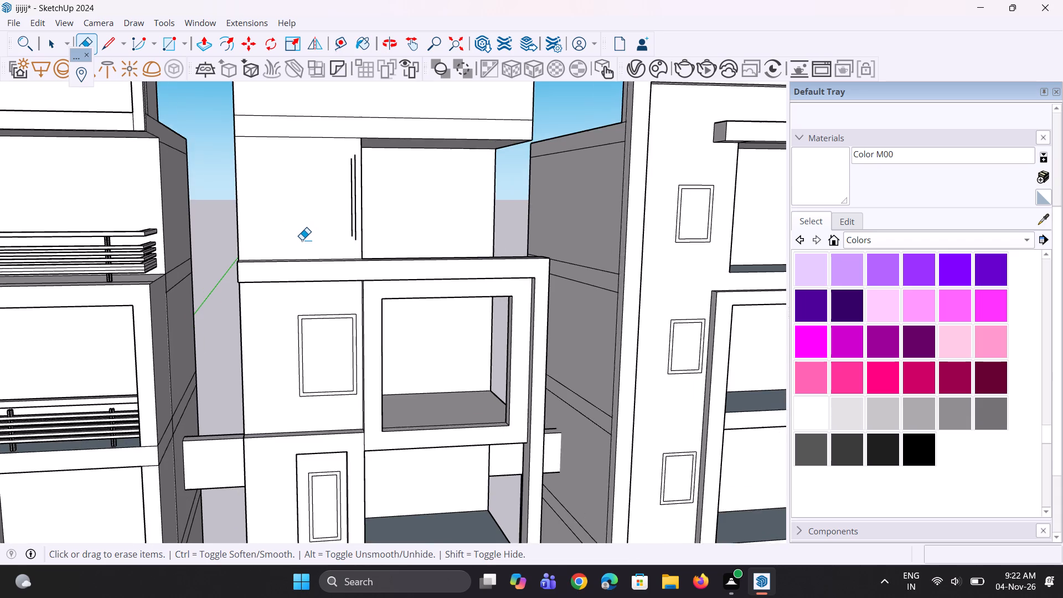
scroll(301, 240, down, 2)
key(ctrl+z)
key(ctrl+z)
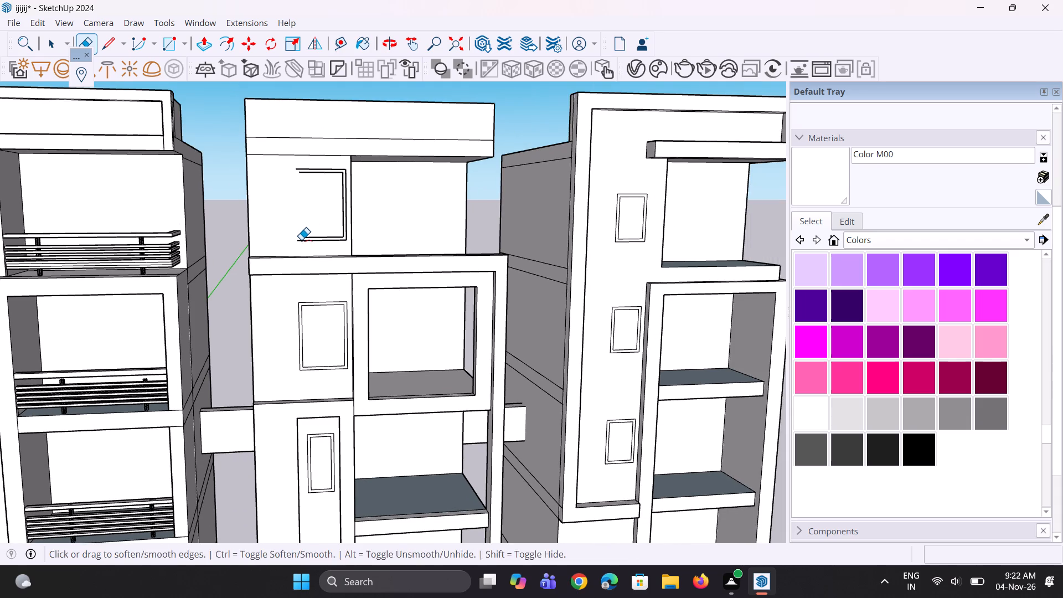
key(ctrl+z)
key(ctrl+z)
scroll(283, 267, down, 4)
key(space)
key(space)
key(space)
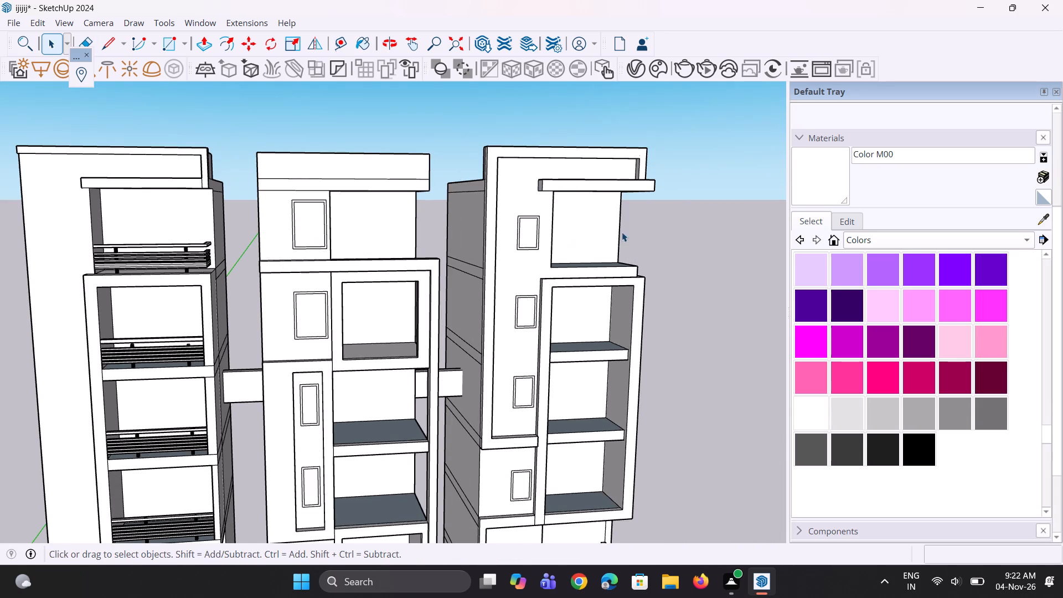
click(655, 226)
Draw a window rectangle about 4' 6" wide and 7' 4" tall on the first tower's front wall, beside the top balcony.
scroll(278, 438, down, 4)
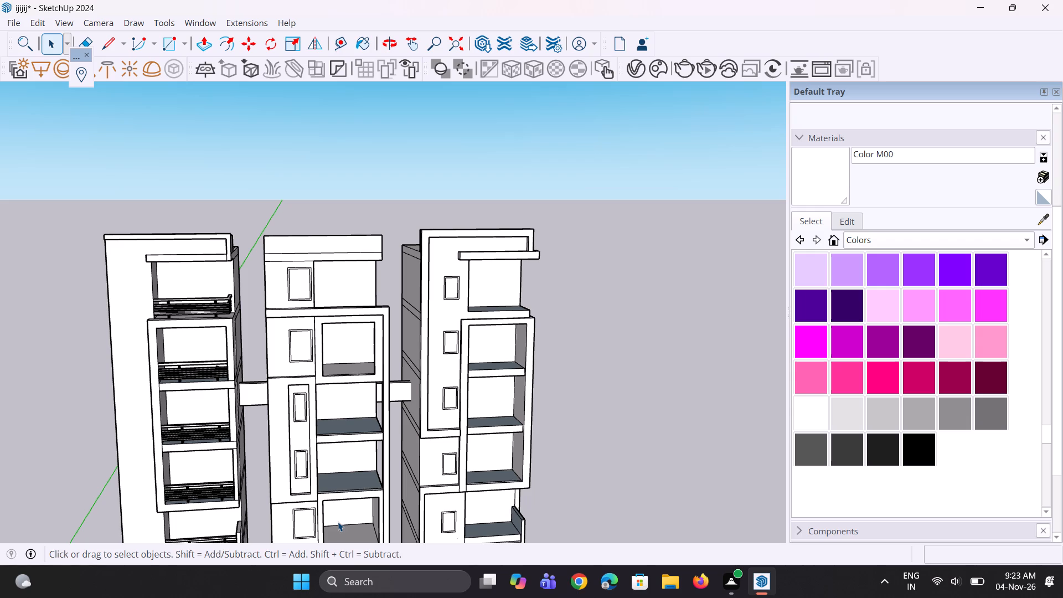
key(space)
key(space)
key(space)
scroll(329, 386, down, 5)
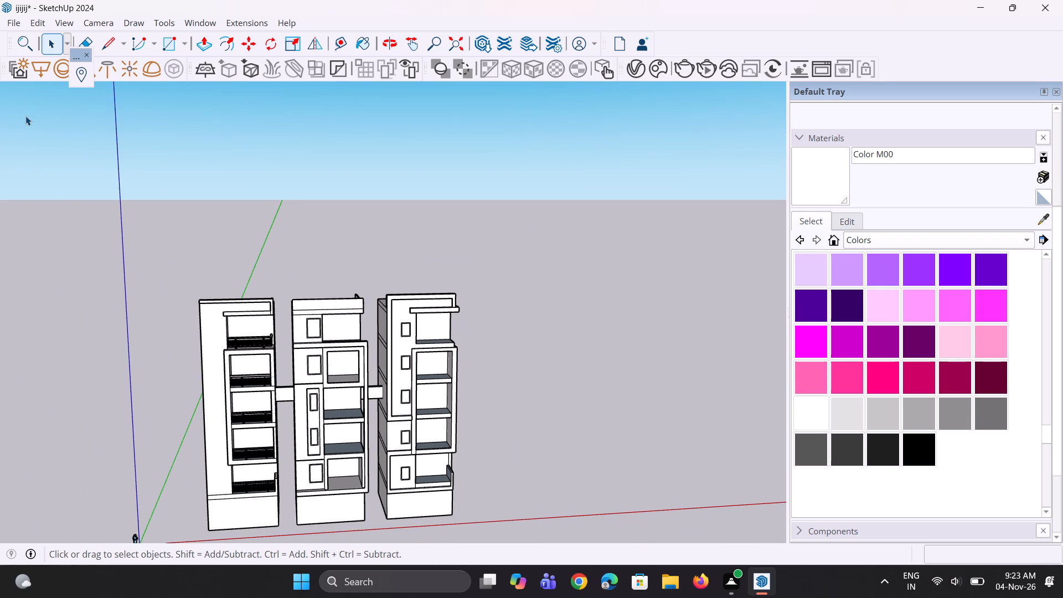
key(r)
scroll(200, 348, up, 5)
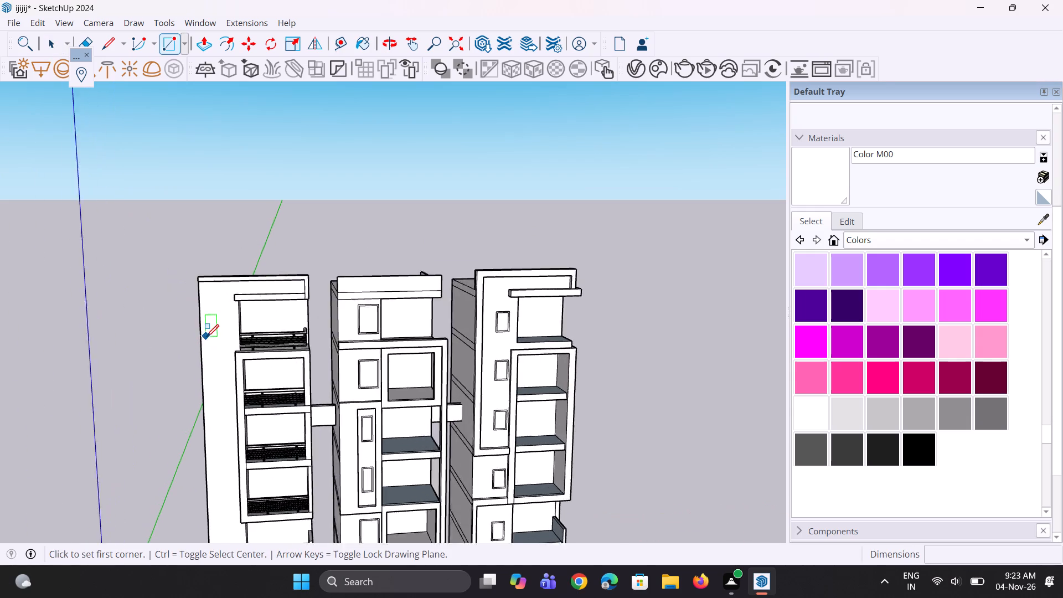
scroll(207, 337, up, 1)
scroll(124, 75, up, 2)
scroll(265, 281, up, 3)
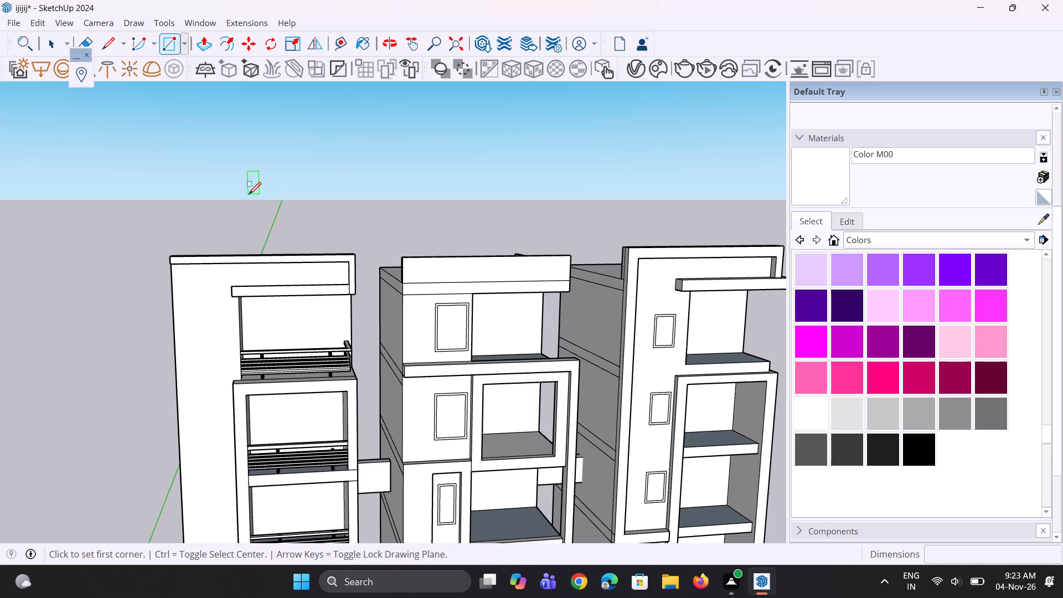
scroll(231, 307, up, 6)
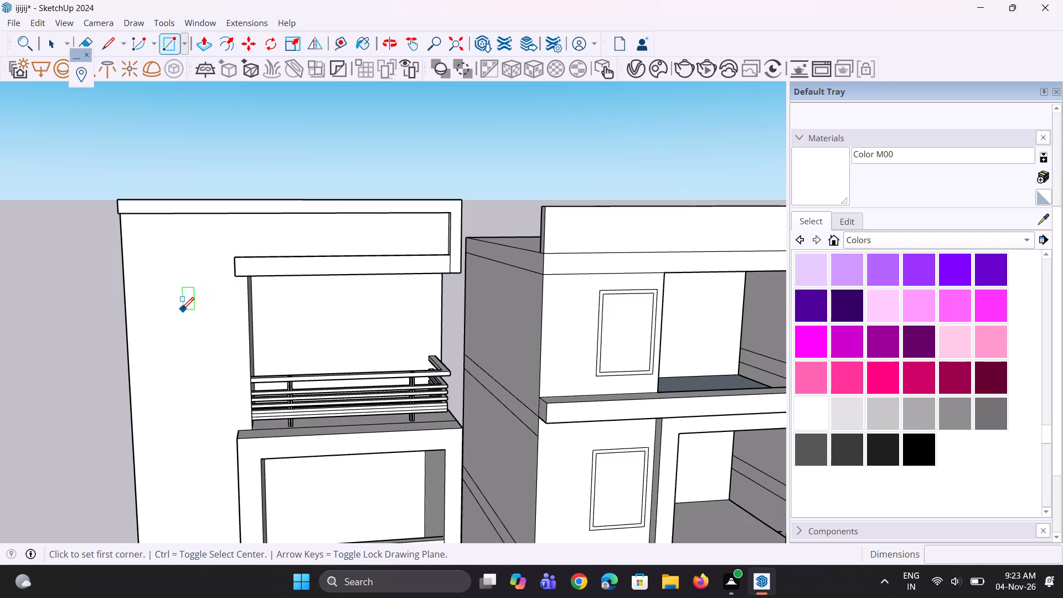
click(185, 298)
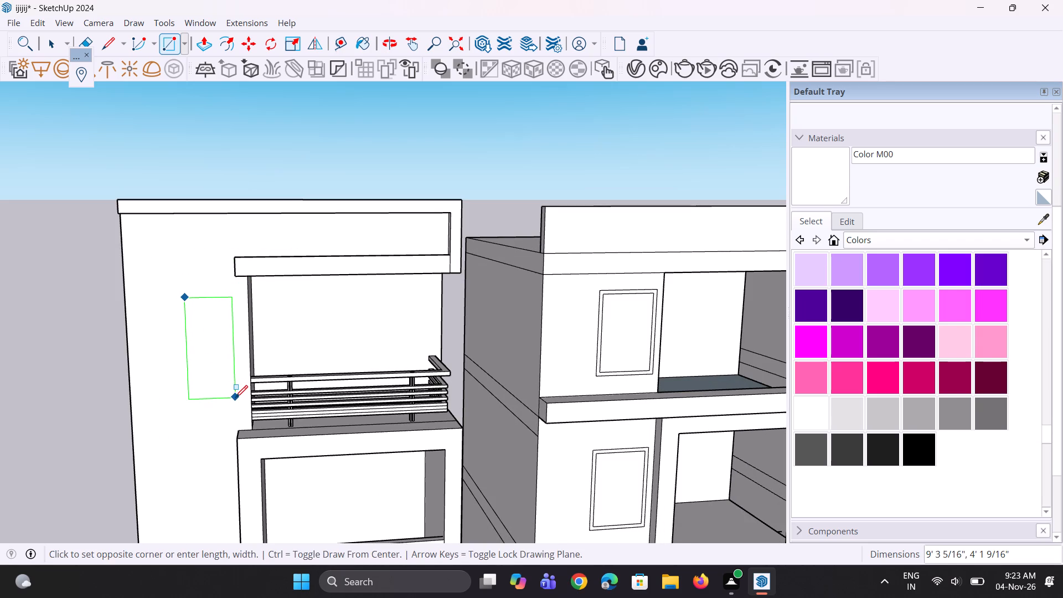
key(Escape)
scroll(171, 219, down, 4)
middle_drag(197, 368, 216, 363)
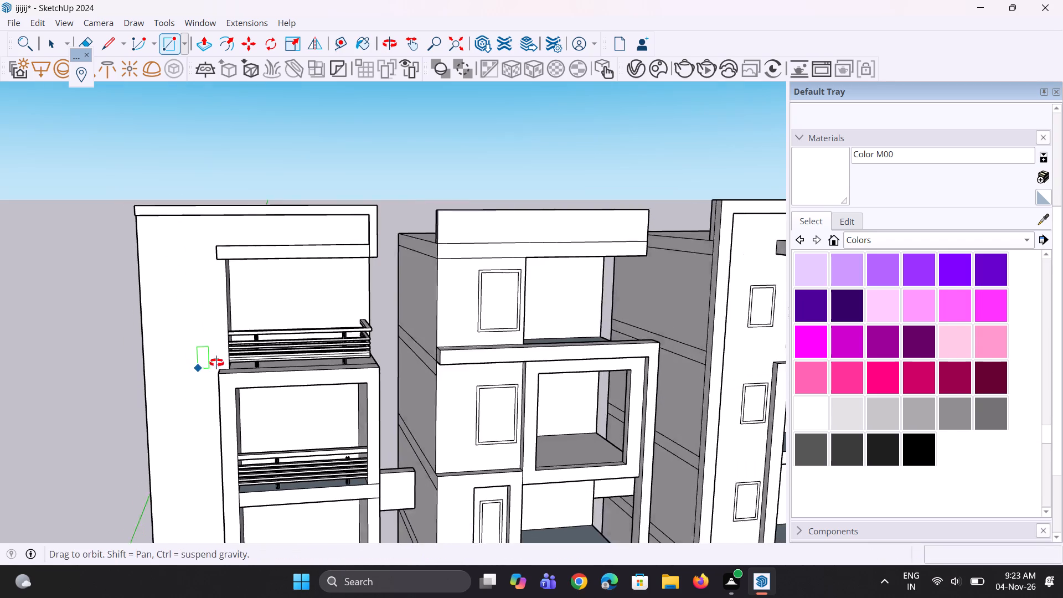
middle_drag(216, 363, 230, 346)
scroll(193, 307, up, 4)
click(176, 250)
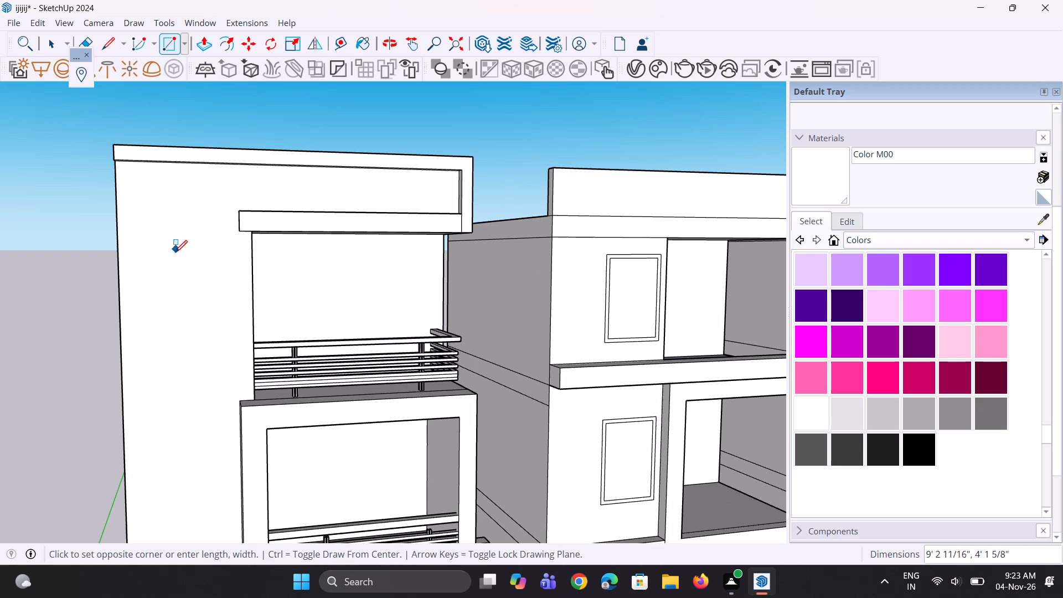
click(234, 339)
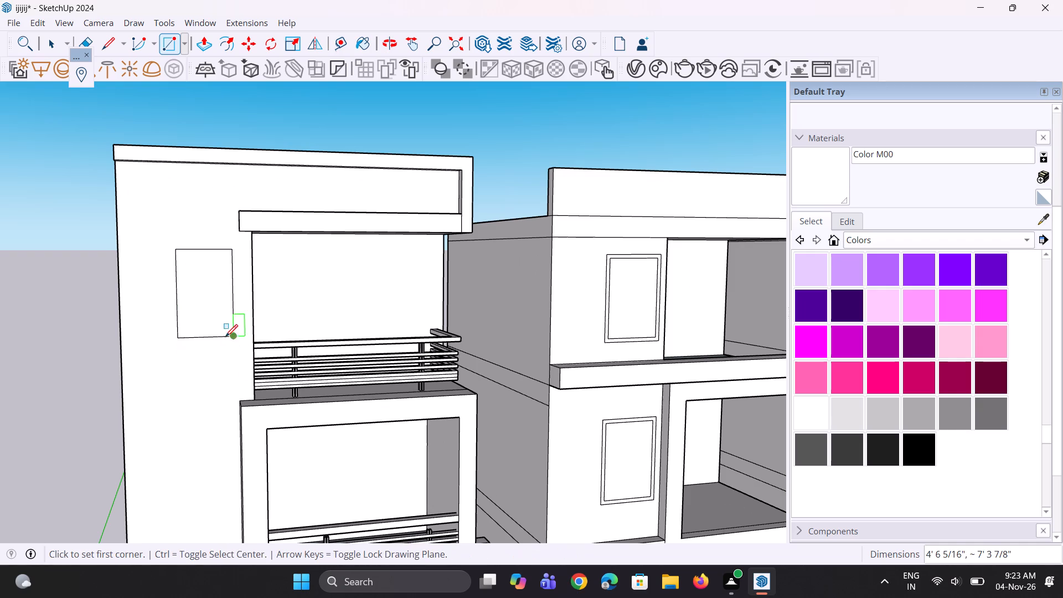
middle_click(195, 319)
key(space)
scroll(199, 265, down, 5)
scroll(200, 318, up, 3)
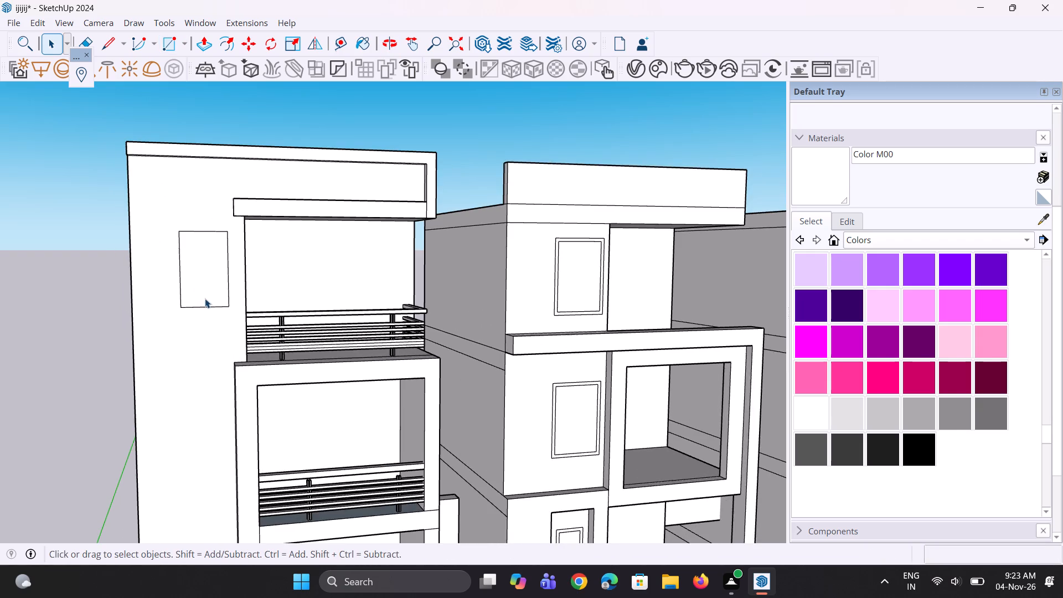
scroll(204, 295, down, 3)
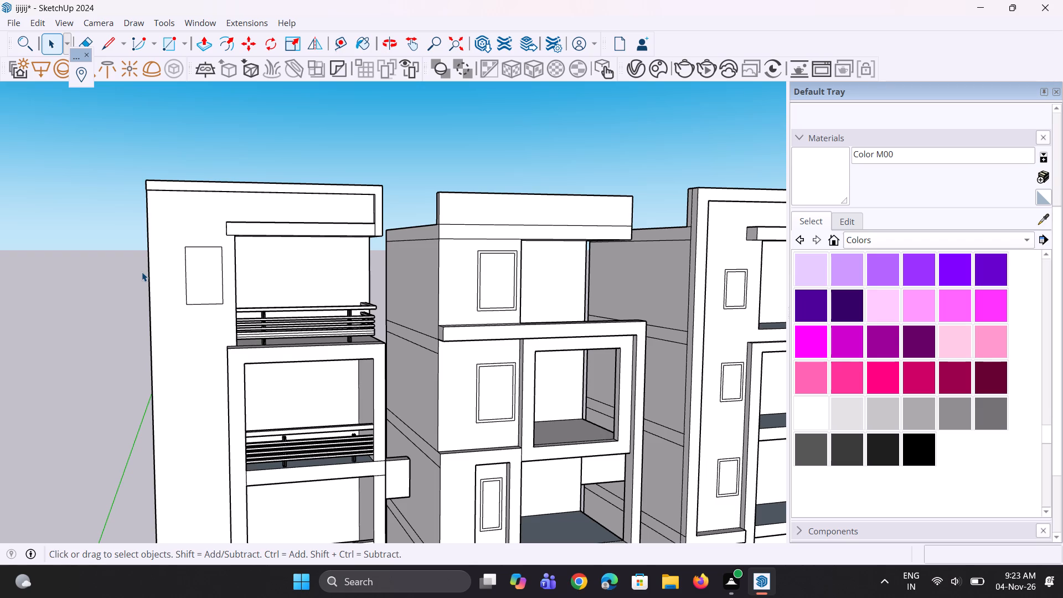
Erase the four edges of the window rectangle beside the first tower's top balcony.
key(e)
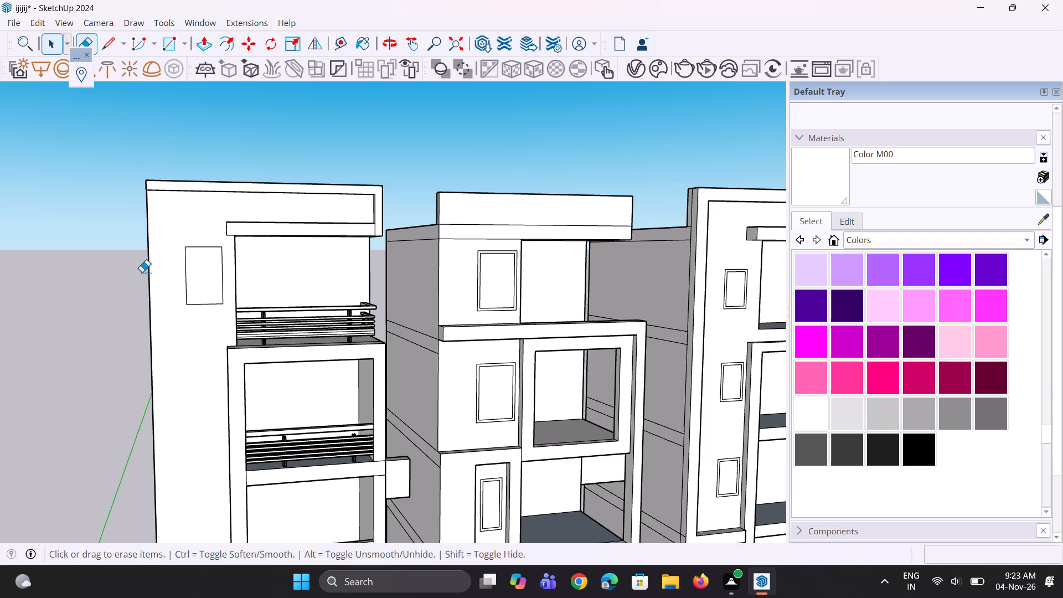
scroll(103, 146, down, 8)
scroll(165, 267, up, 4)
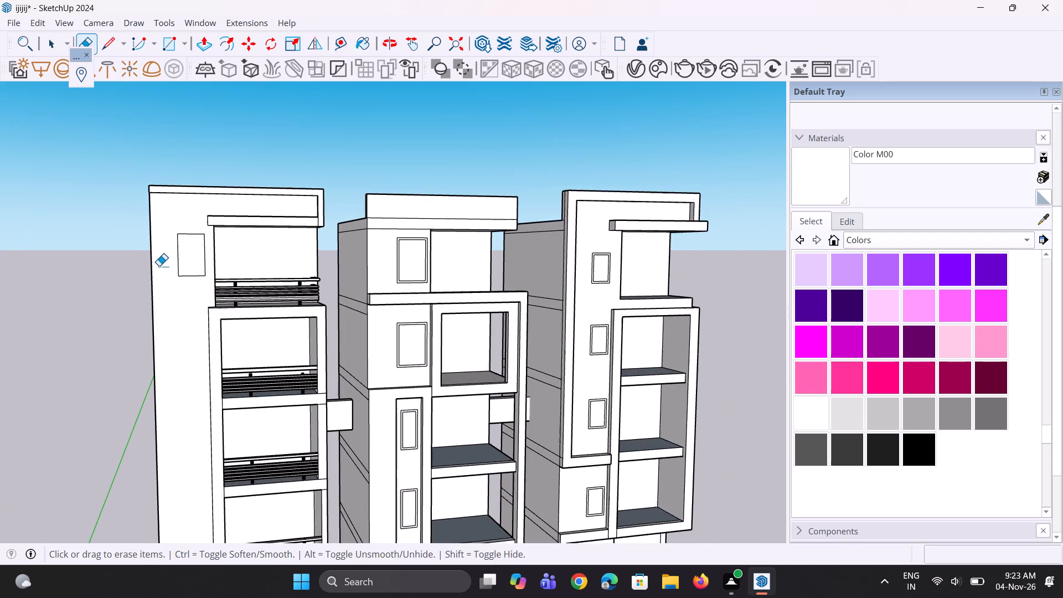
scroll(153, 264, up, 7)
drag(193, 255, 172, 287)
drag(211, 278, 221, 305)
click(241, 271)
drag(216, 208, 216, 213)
Draw a smaller window rectangle, about 3' 11" wide and 6' tall, on the first tower's front wall beside the top balcony.
key(r)
scroll(224, 253, up, 3)
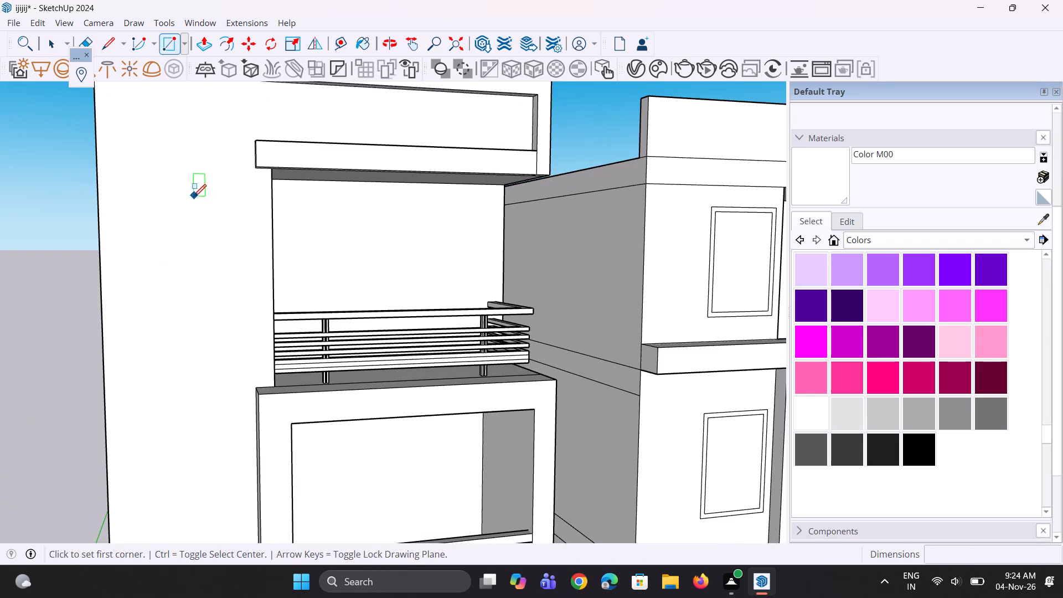
click(194, 197)
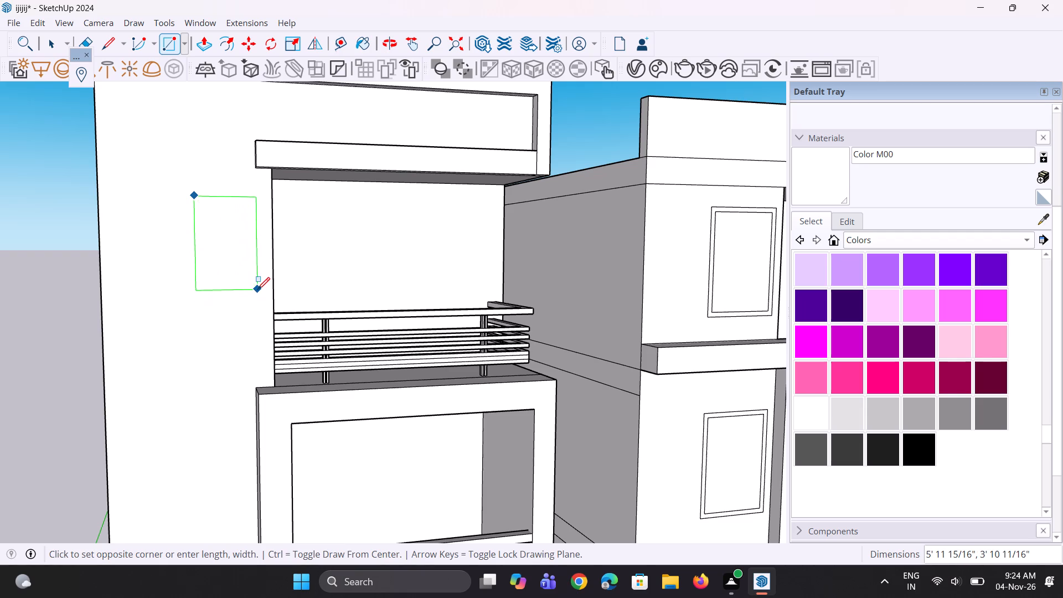
click(257, 290)
scroll(221, 274, down, 5)
key(space)
key(space)
Offset the first tower's top-floor window rectangle slightly outward to give it a thin frame.
click(211, 266)
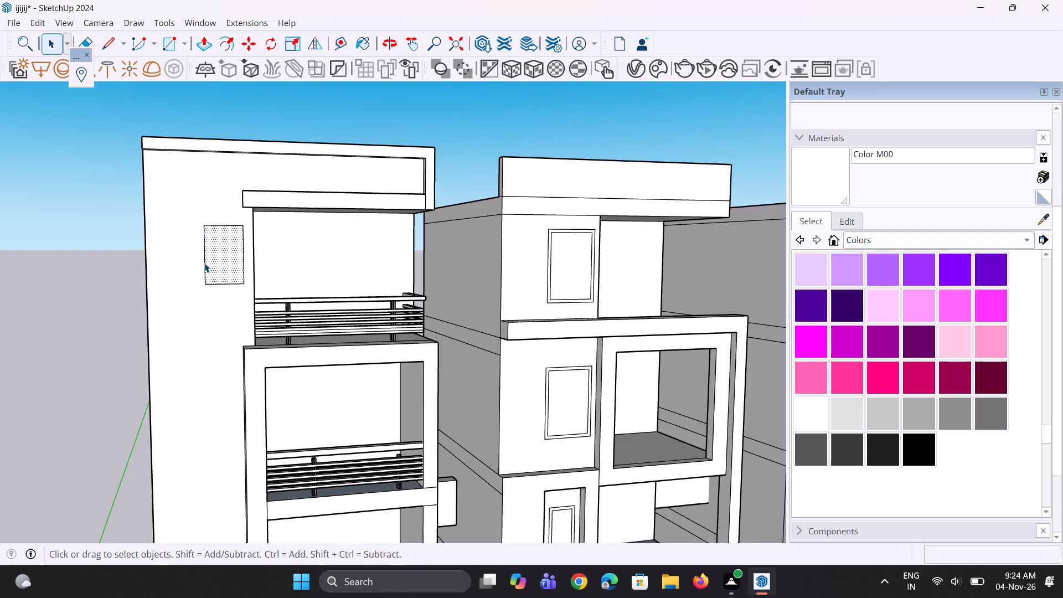
scroll(204, 262, up, 3)
key(f)
double_click(202, 257)
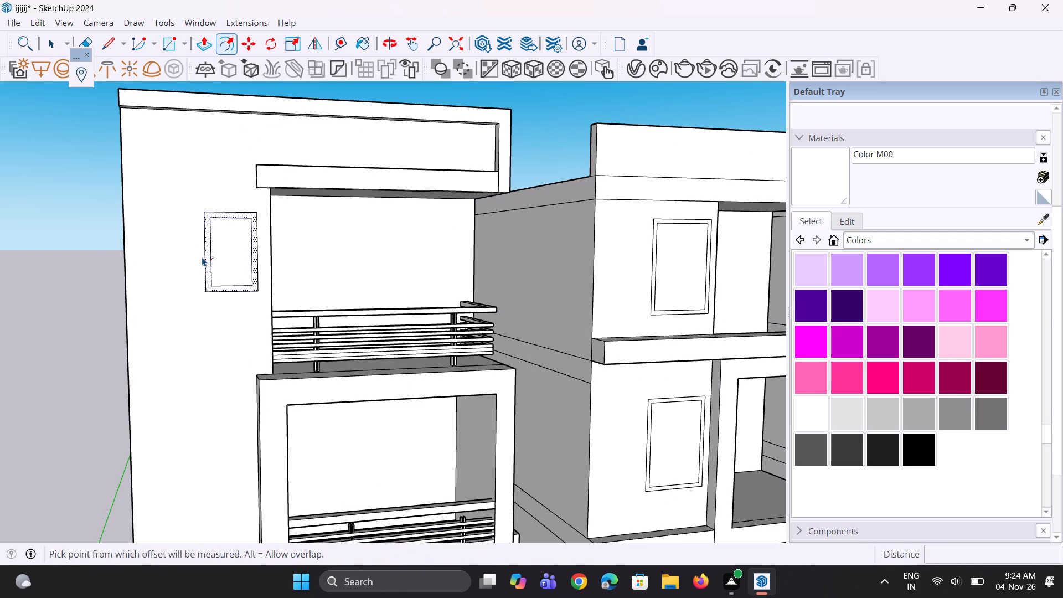
key(ctrl+z)
ctrl+scroll(202, 256, up, 2)
click(203, 254)
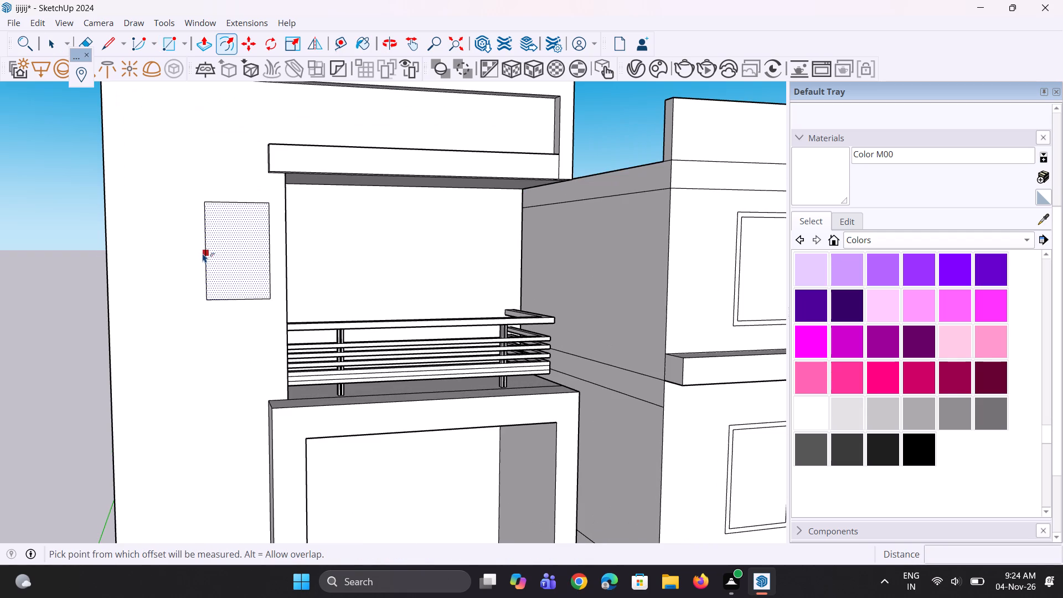
click(201, 249)
scroll(234, 271, down, 6)
key(space)
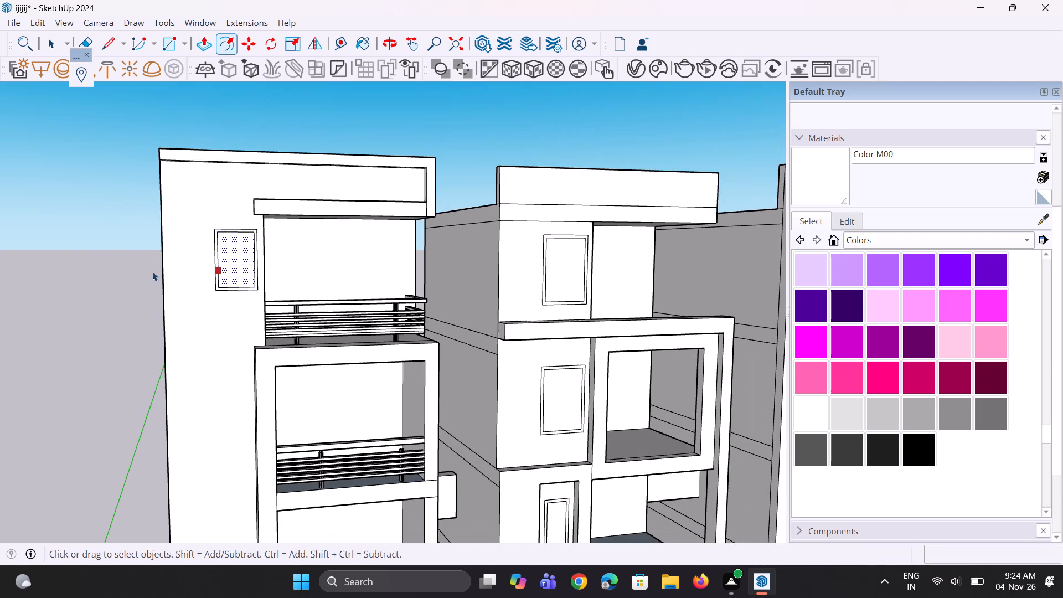
key(space)
click(96, 273)
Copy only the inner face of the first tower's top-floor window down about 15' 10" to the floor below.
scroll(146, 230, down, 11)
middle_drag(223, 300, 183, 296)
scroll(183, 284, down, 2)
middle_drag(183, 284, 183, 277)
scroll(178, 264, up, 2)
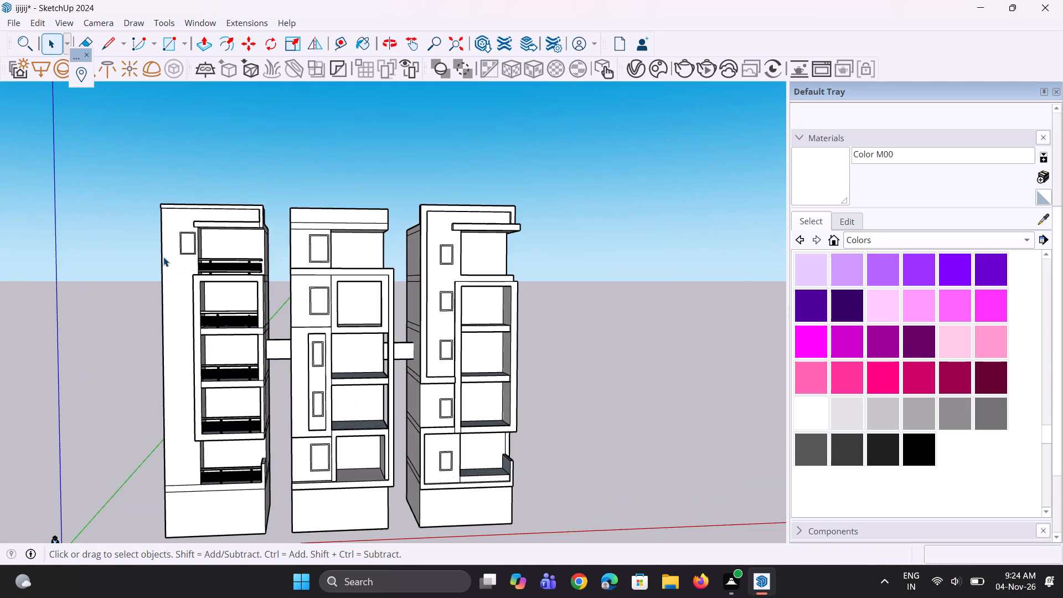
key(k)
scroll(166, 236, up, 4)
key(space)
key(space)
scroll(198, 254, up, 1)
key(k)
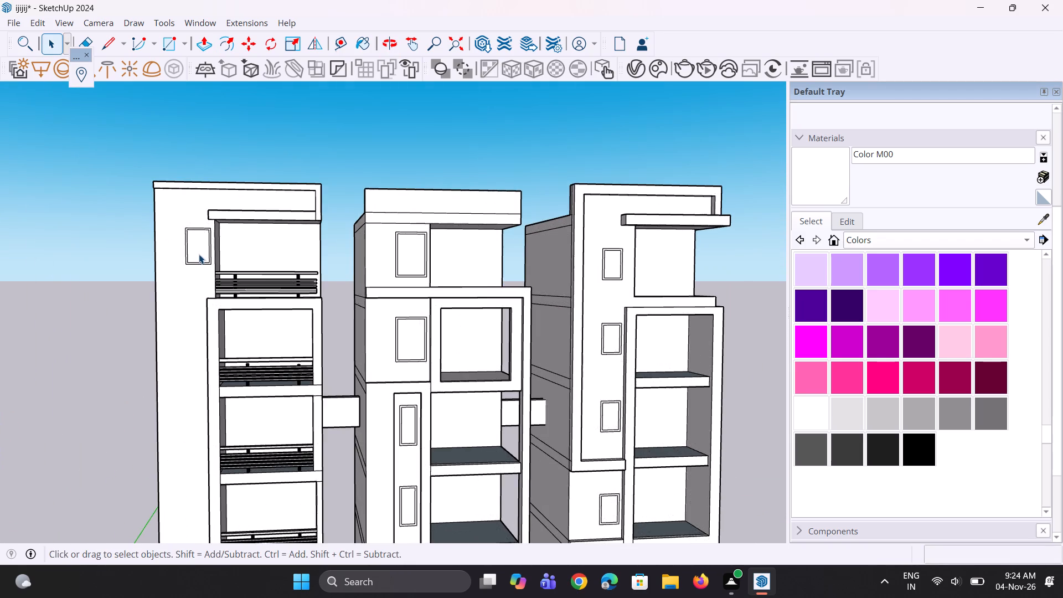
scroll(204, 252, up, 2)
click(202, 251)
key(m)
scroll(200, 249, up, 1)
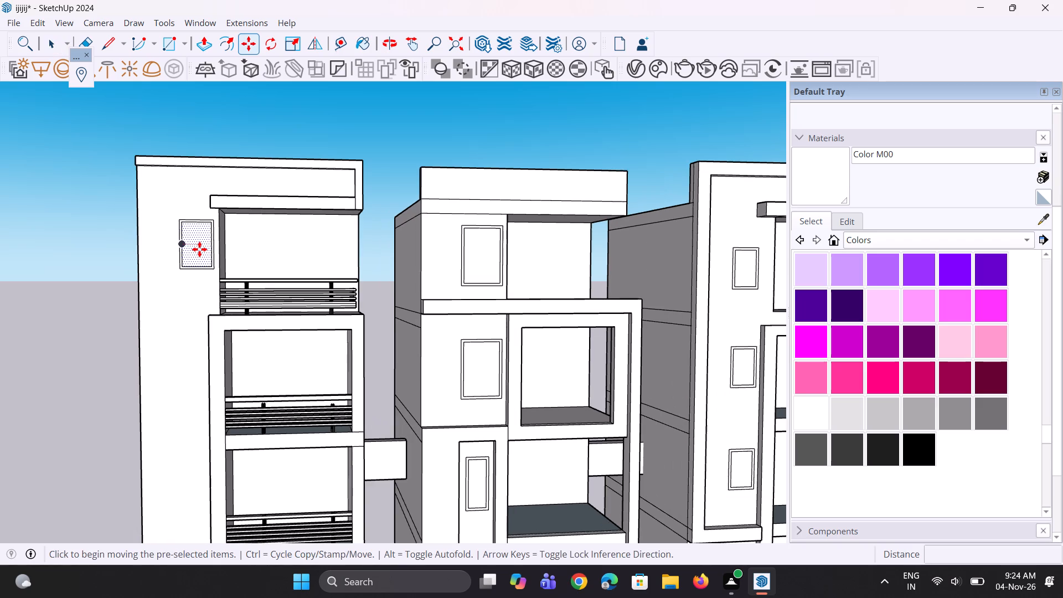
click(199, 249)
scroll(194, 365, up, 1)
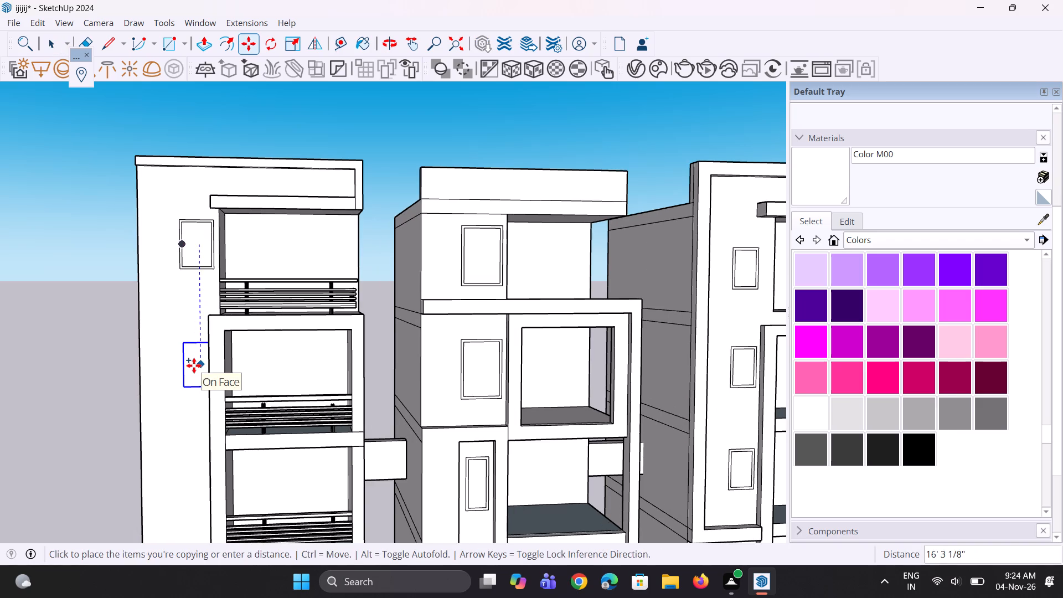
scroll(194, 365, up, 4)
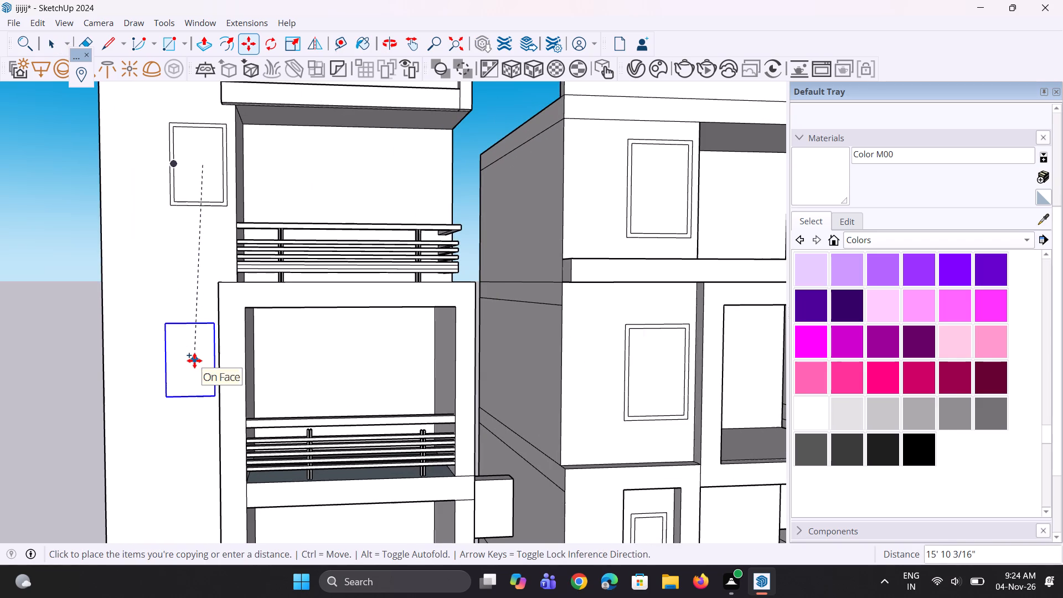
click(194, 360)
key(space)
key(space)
Move the first tower's top-floor window, pane and frame together, slightly sideways away from the balcony opening.
scroll(171, 199, up, 2)
click(193, 181)
scroll(193, 181, up, 5)
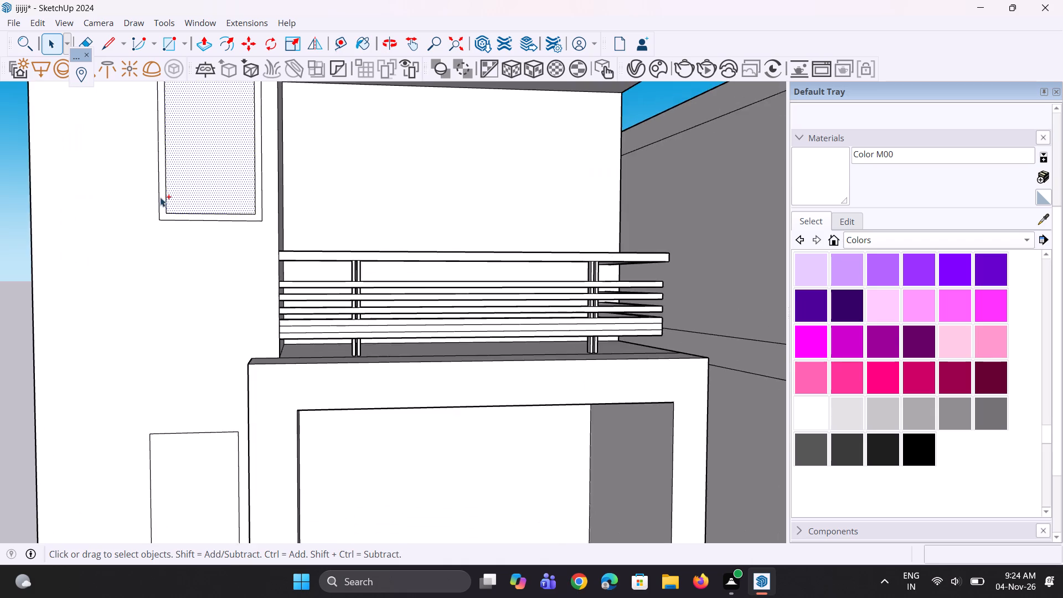
scroll(160, 197, up, 2)
ctrl+click(162, 218)
scroll(185, 207, up, 2)
key(m)
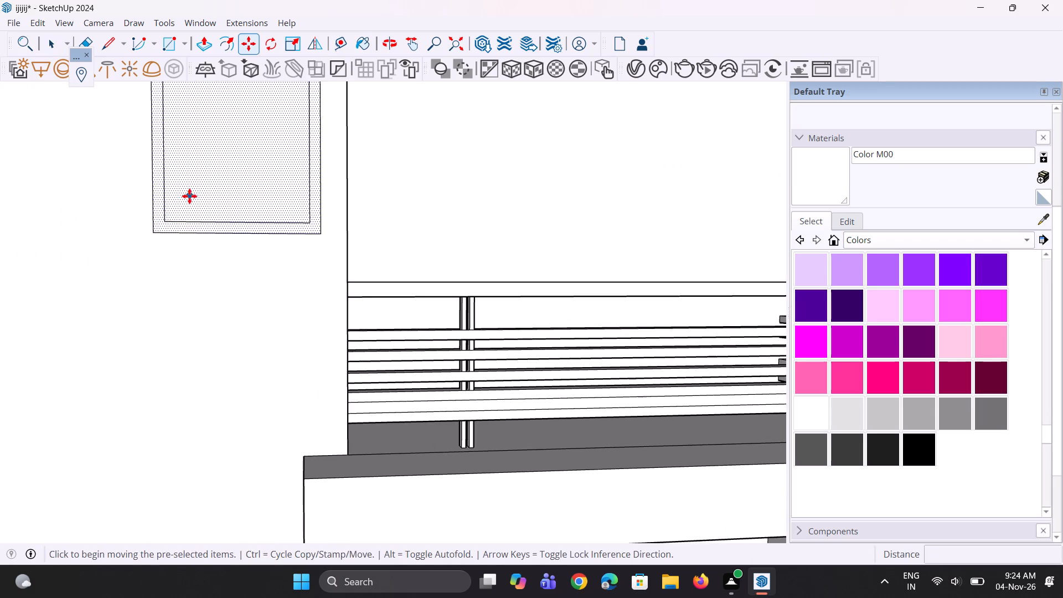
click(189, 196)
click(152, 191)
scroll(142, 188, down, 5)
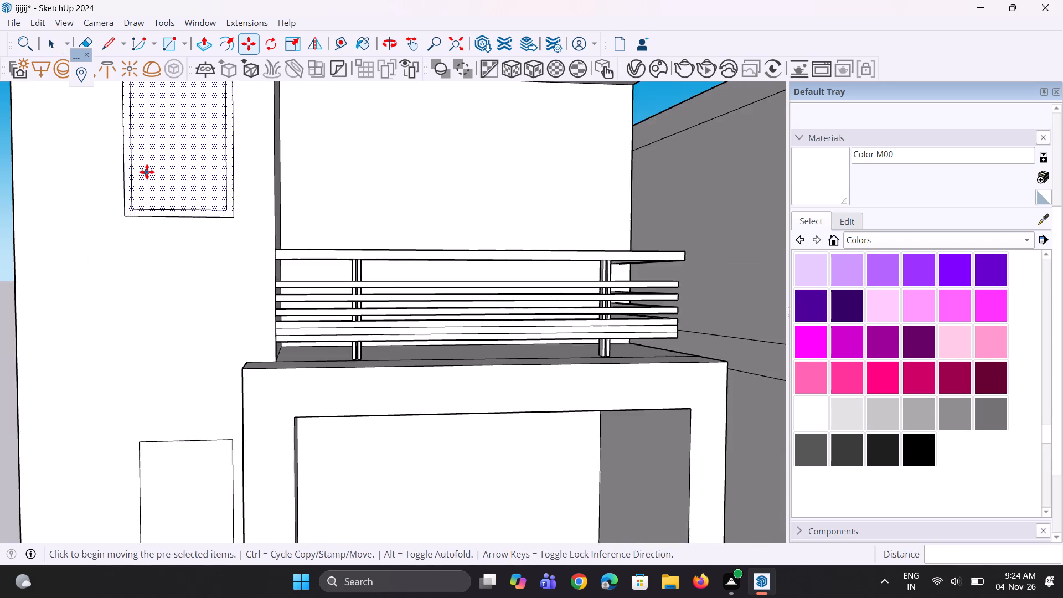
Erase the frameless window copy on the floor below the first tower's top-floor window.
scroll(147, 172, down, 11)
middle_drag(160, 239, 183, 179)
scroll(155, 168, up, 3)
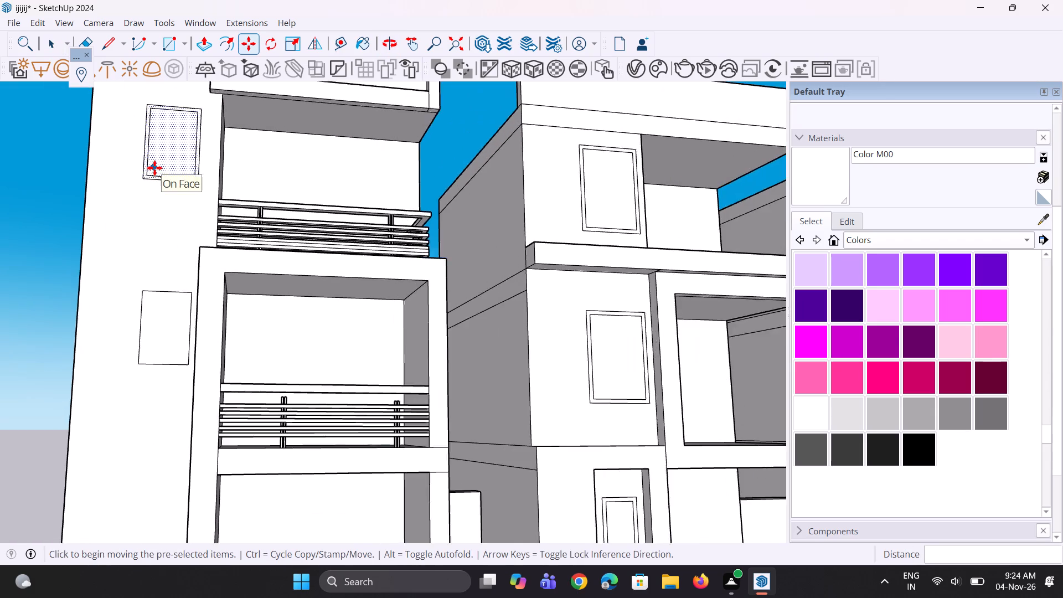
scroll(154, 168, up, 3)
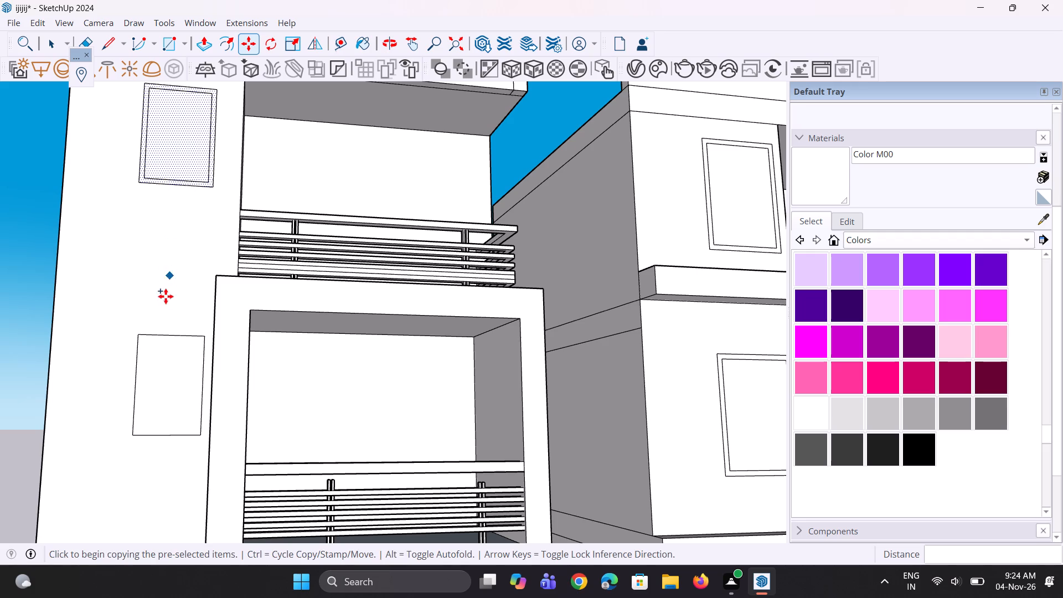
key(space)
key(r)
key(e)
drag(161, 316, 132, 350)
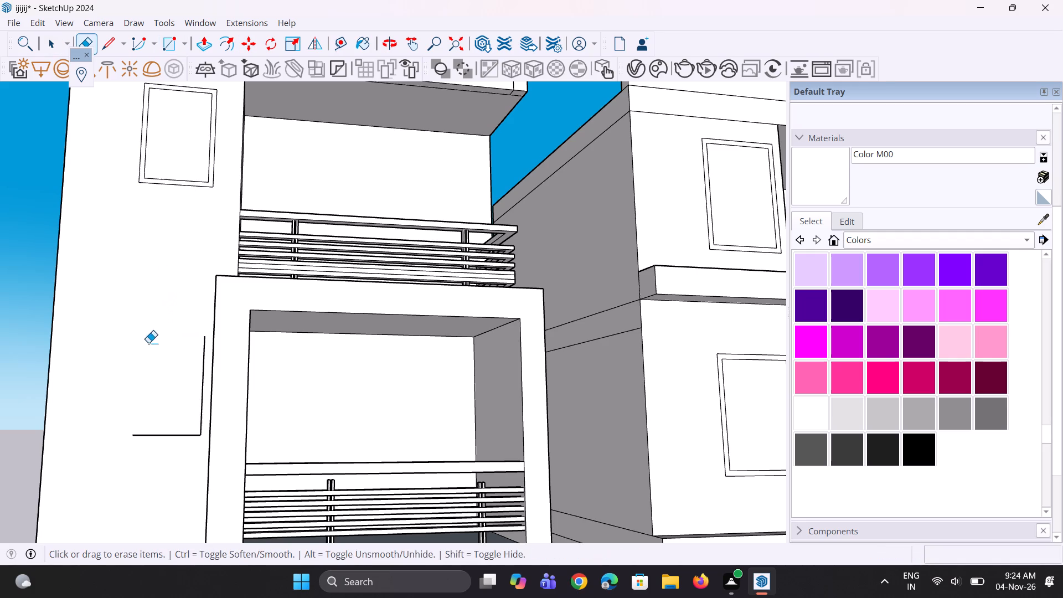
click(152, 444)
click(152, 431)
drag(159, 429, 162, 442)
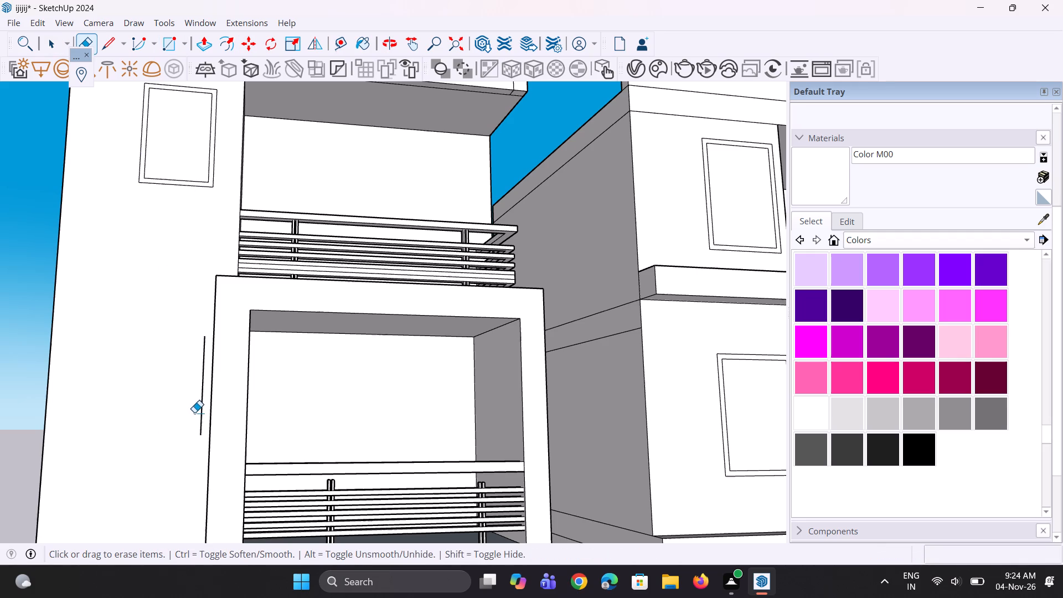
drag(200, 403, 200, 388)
Copy only the pane face of the first tower's top-floor window down about 16' to the floor below.
key(space)
click(177, 157)
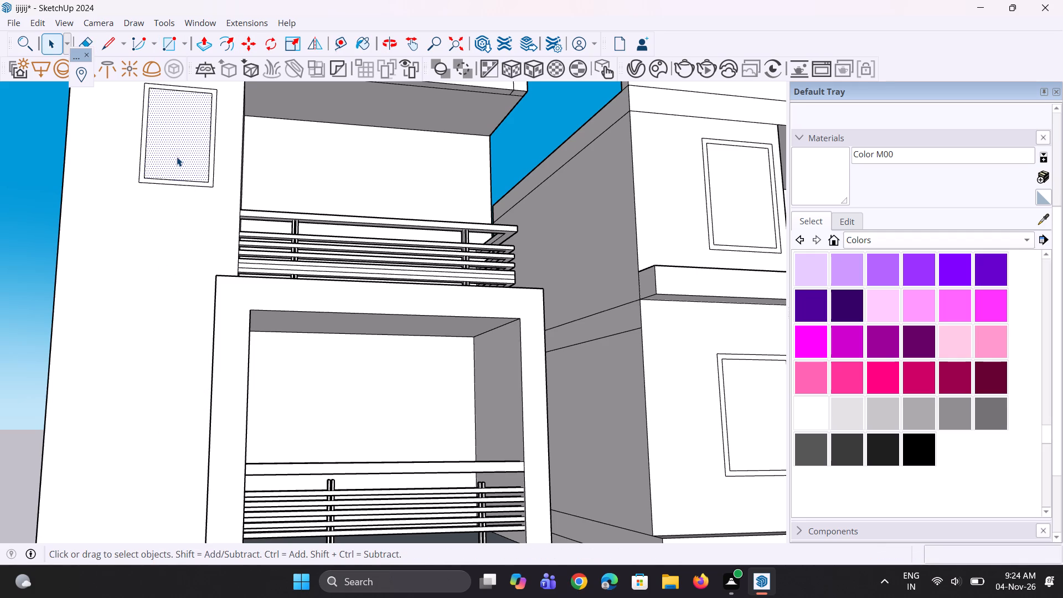
key(m)
scroll(177, 157, up, 2)
click(177, 157)
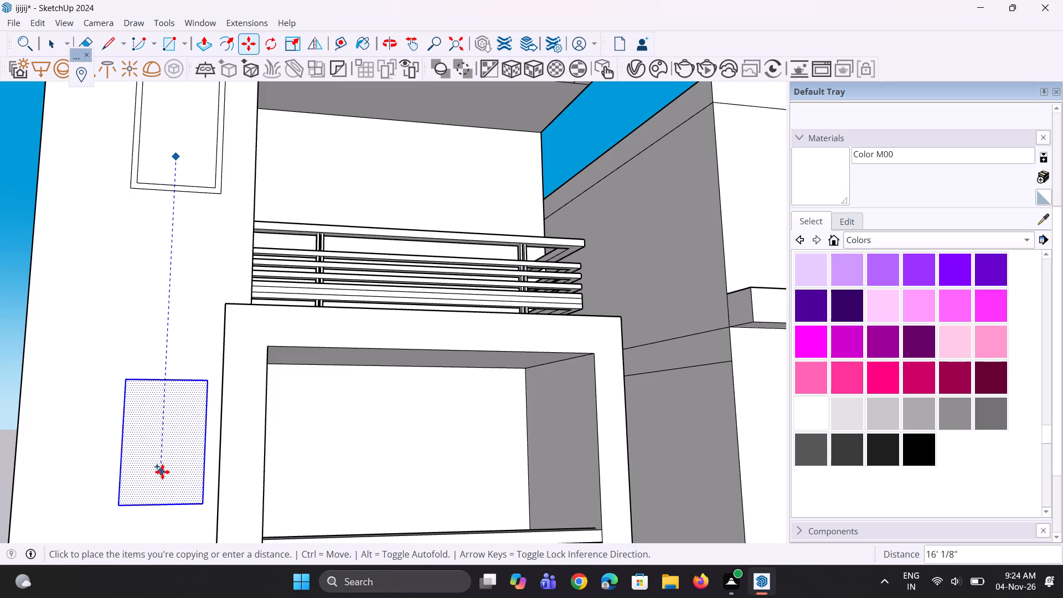
click(162, 475)
Offset the copied window on the first tower's second floor from the top outward to give it the same thin frame.
scroll(182, 290, down, 14)
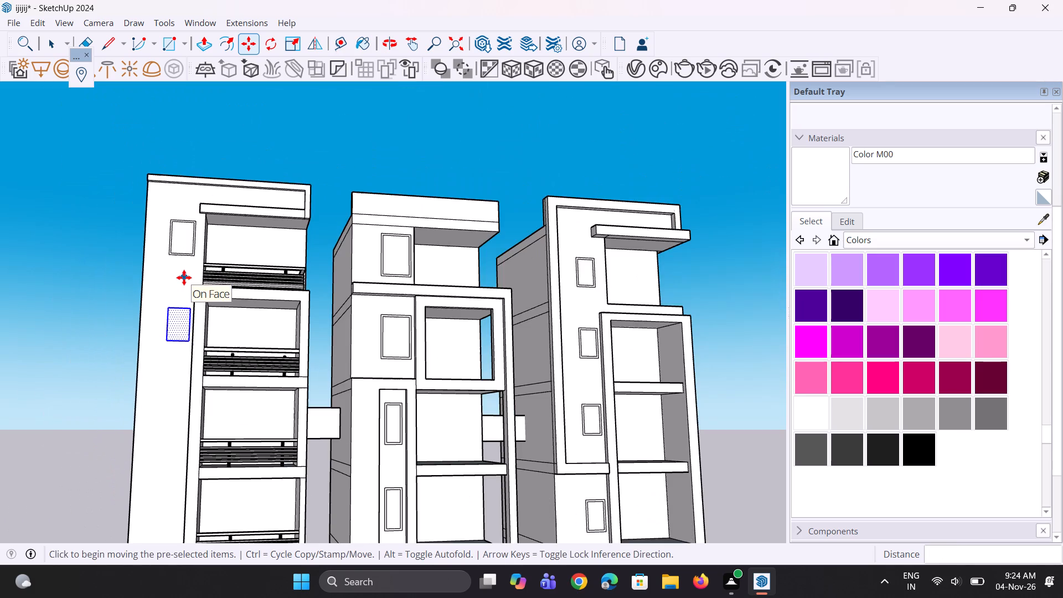
scroll(169, 388, up, 3)
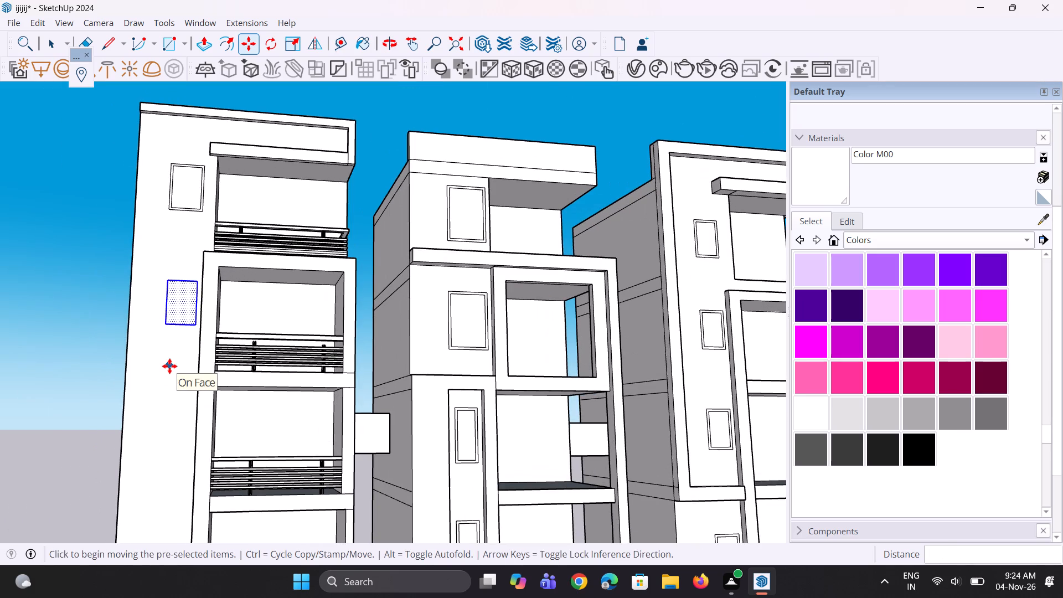
scroll(169, 360, down, 3)
scroll(169, 354, up, 3)
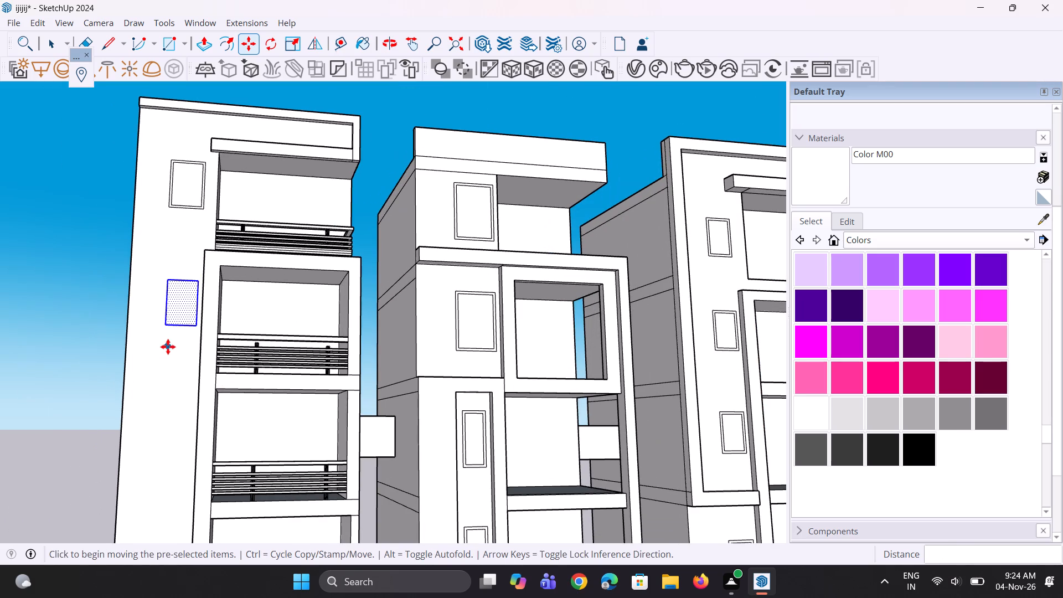
key(f)
double_click(147, 300)
scroll(147, 298, down, 4)
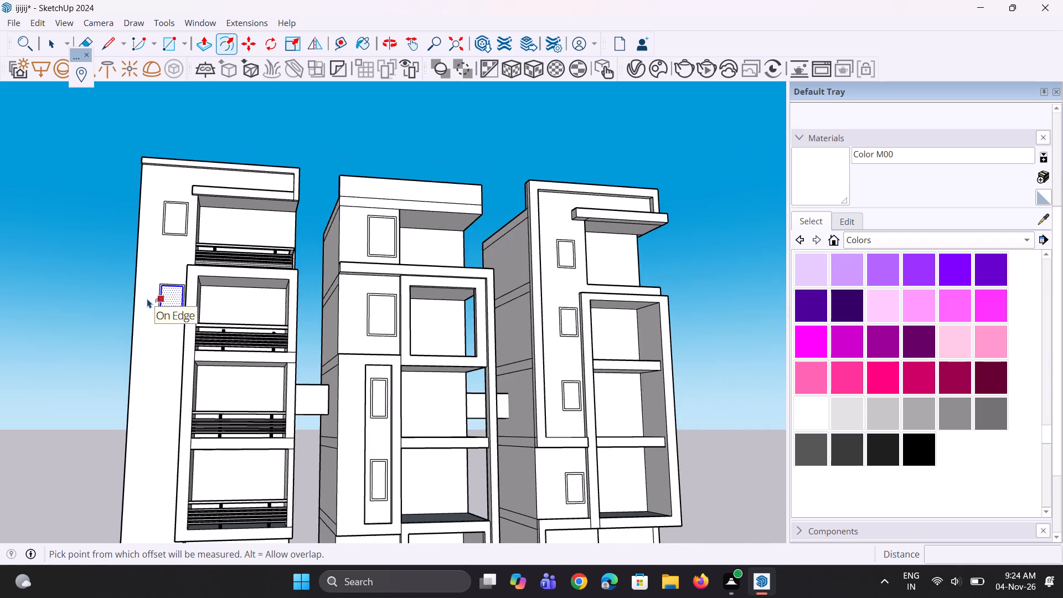
scroll(163, 352, up, 2)
Copy the first tower's second window pane down about 14' 7" to the third floor from the top.
key(space)
key(m)
scroll(167, 352, up, 4)
click(166, 272)
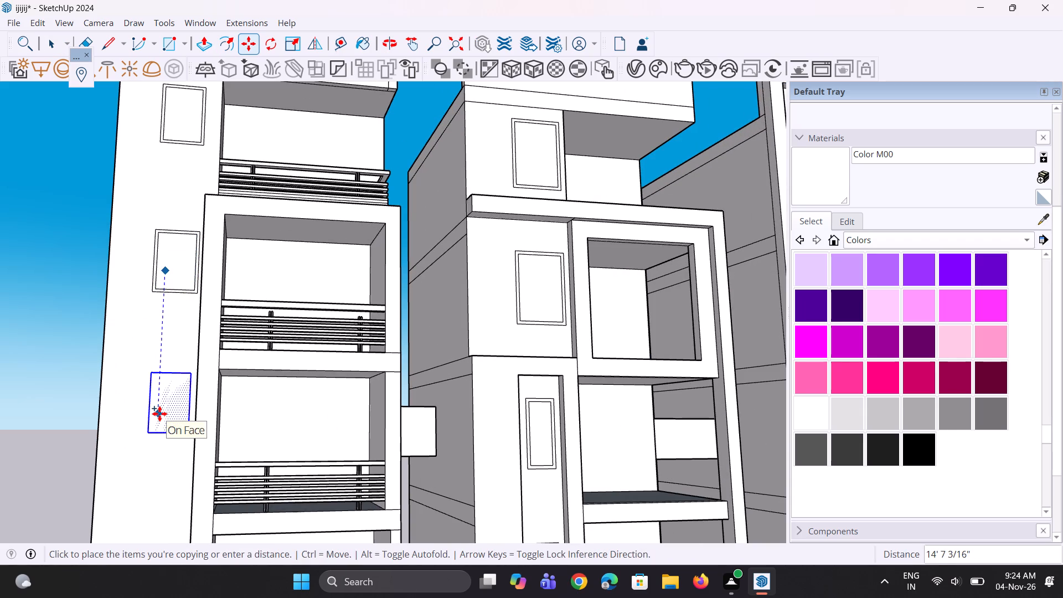
click(159, 414)
Offset the first tower's third window pane outward by the same frame width and clear the selection.
key(f)
double_click(164, 400)
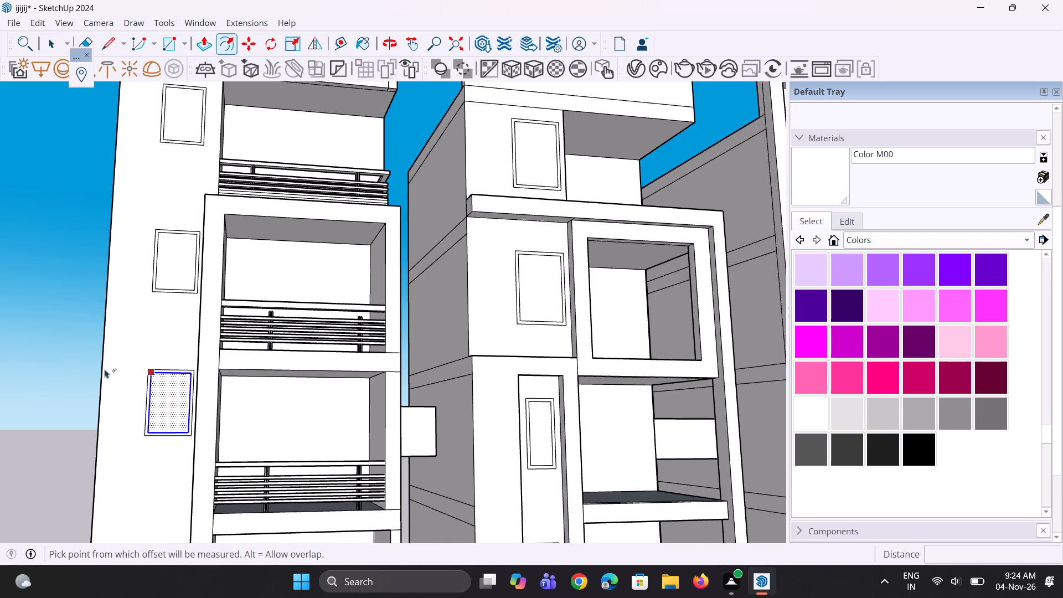
key(space)
key(space)
click(38, 347)
Copy the short outer-corner edge under the first tower's top band slightly inward, splitting off a small face on the underside.
scroll(116, 339, down, 5)
middle_drag(120, 337, 119, 363)
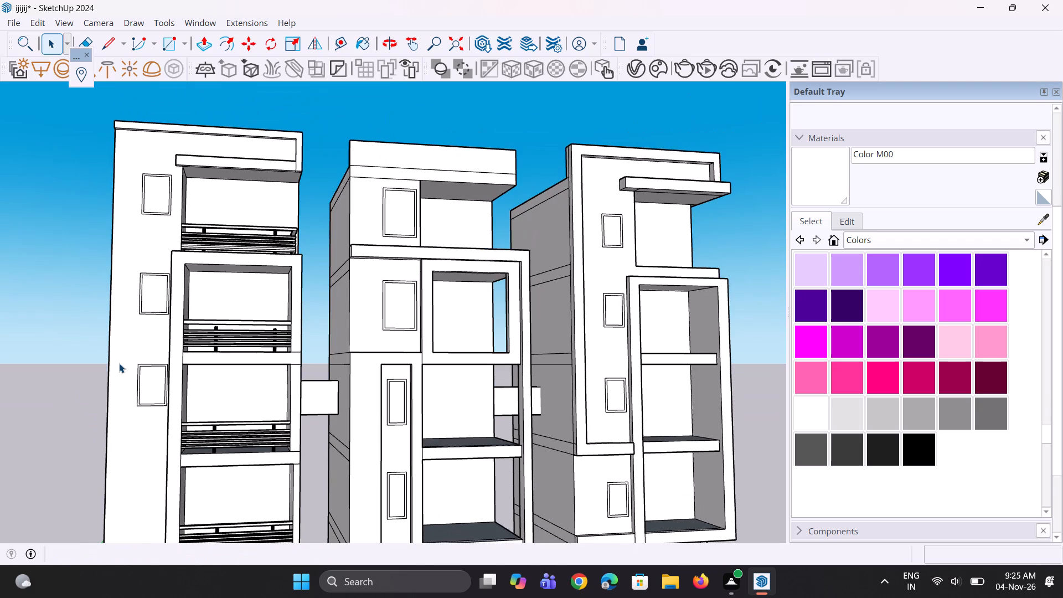
scroll(119, 362, up, 1)
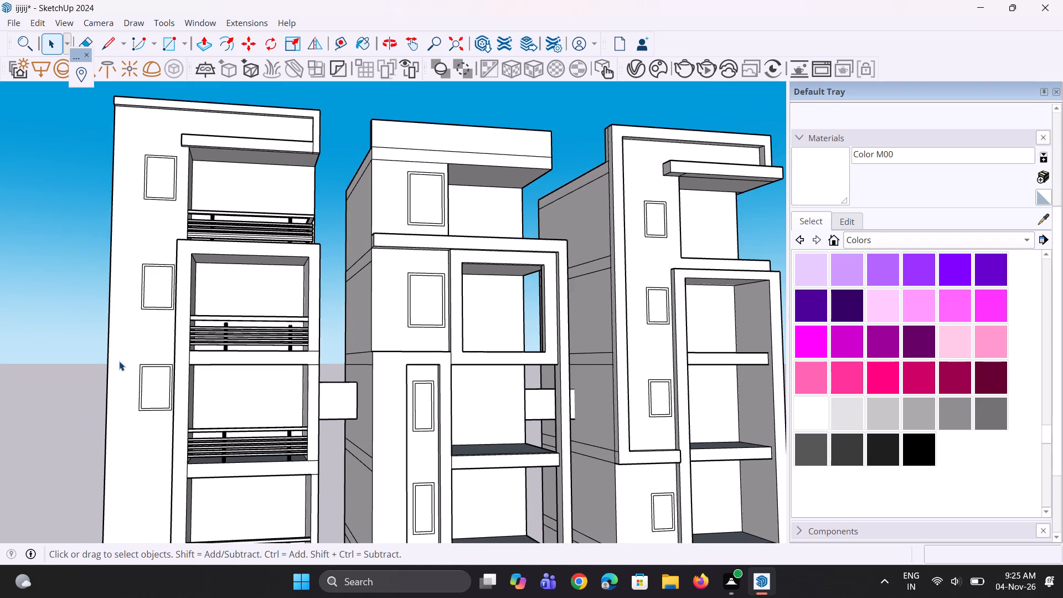
scroll(121, 346, down, 1)
middle_drag(107, 140, 113, 109)
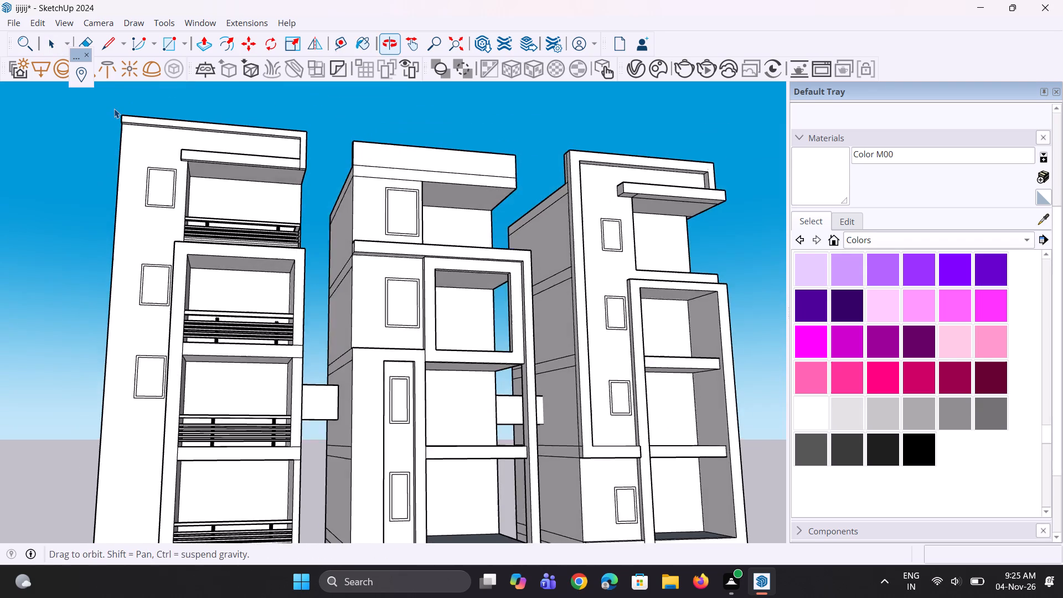
scroll(114, 109, up, 20)
scroll(114, 109, up, 1)
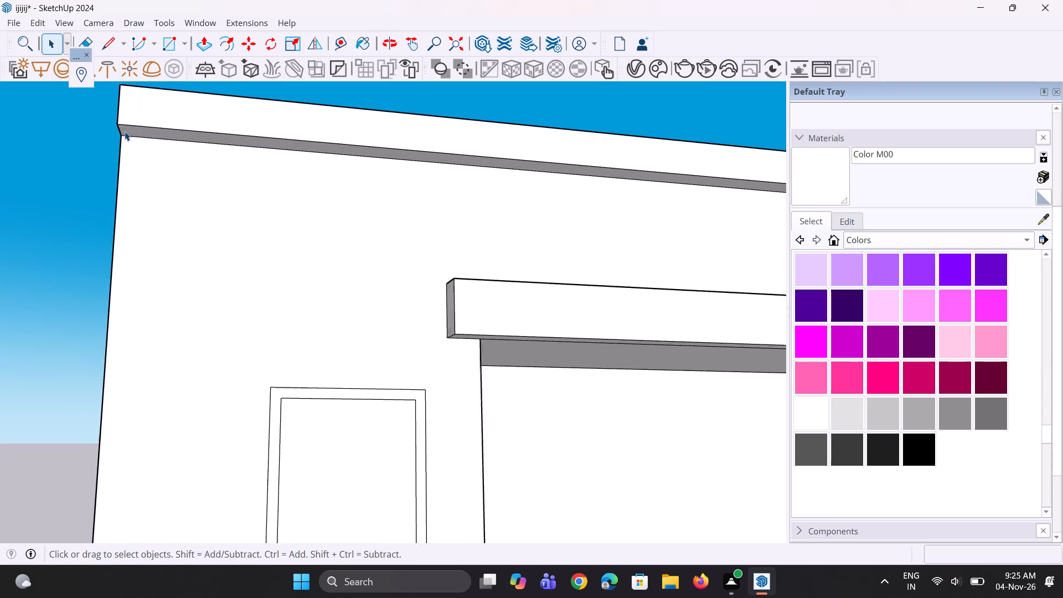
scroll(125, 131, up, 5)
click(115, 130)
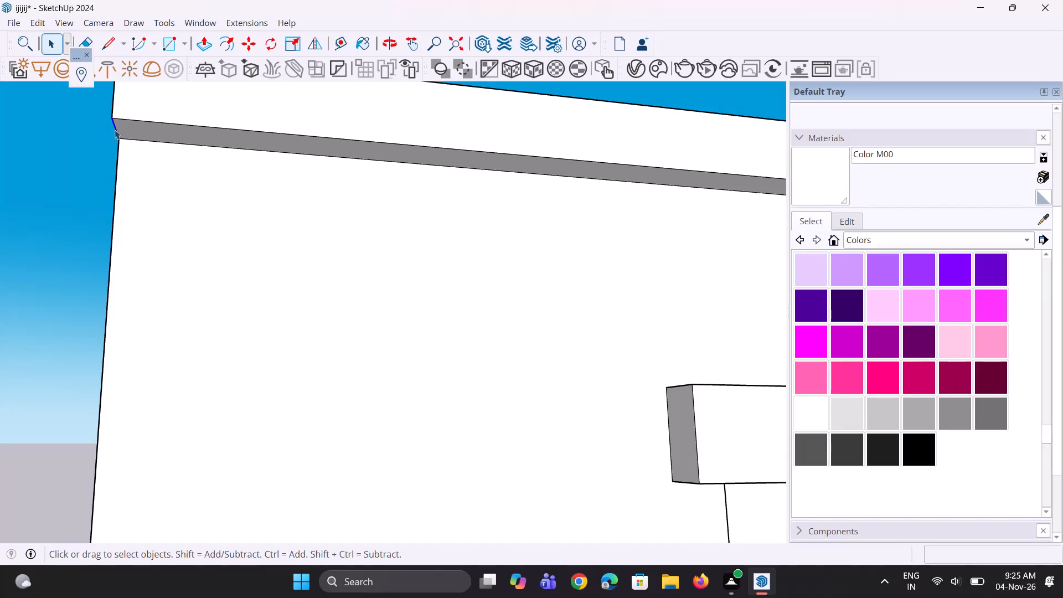
key(m)
click(109, 114)
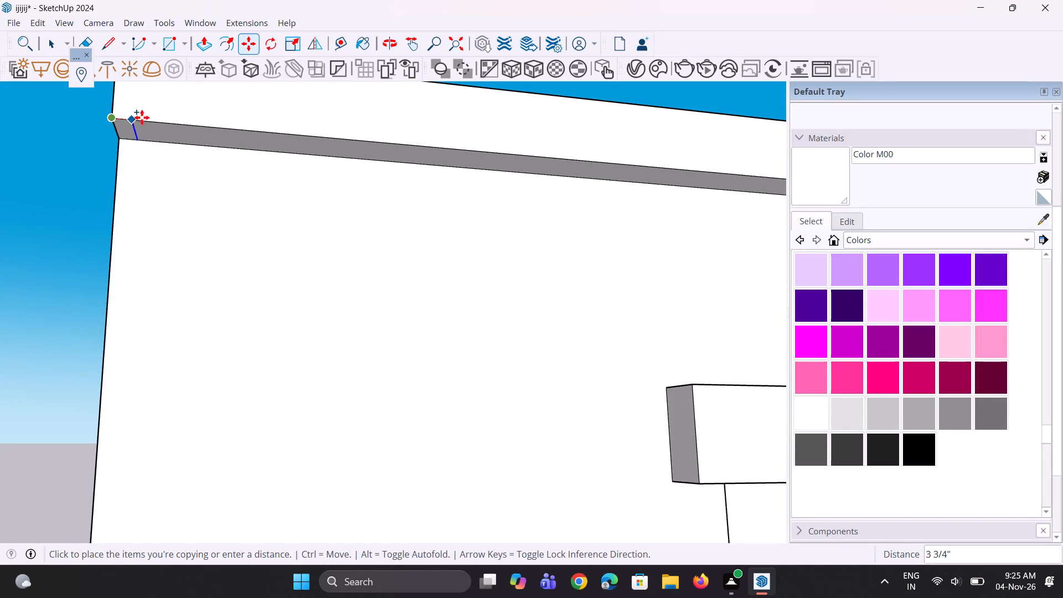
click(161, 119)
Extrude the small corner face down about 53' 10" to the bottom of the third balcony's slab, forming a vertical facade strip.
key(p)
click(152, 121)
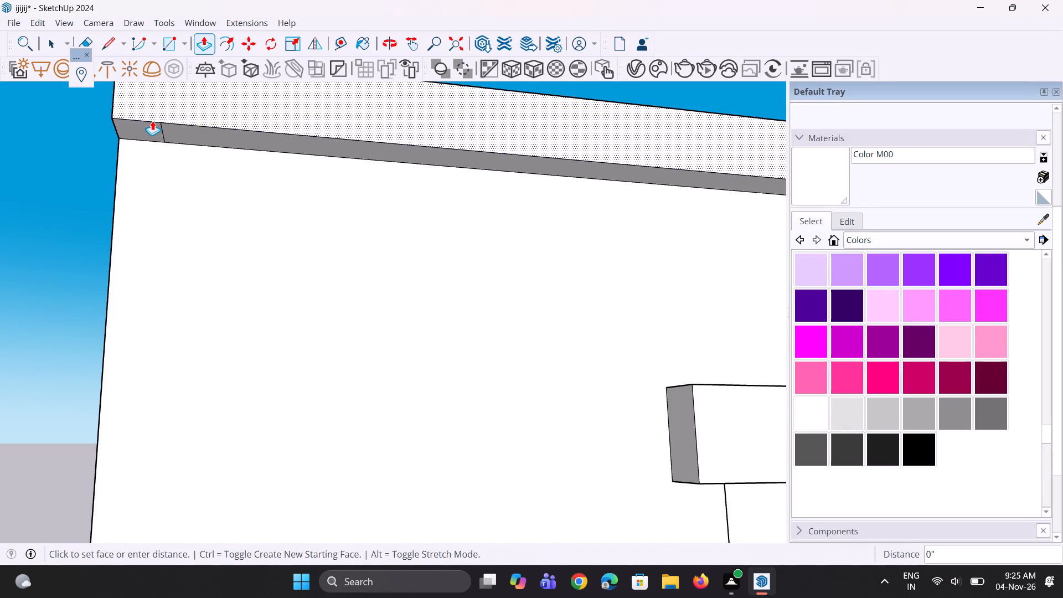
key(Escape)
click(147, 125)
scroll(142, 208, down, 5)
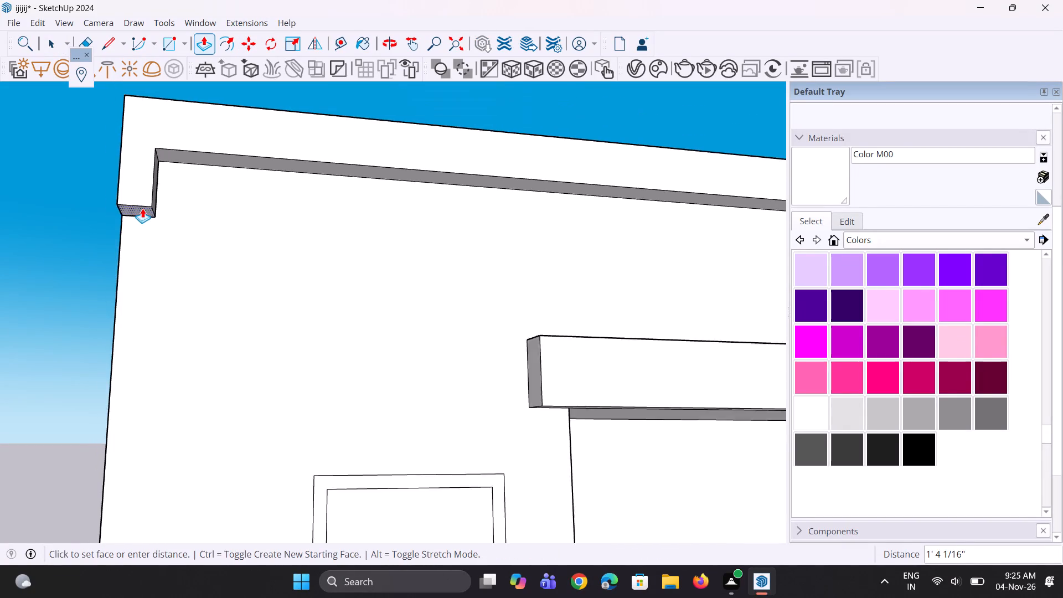
scroll(147, 204, down, 5)
scroll(170, 422, down, 19)
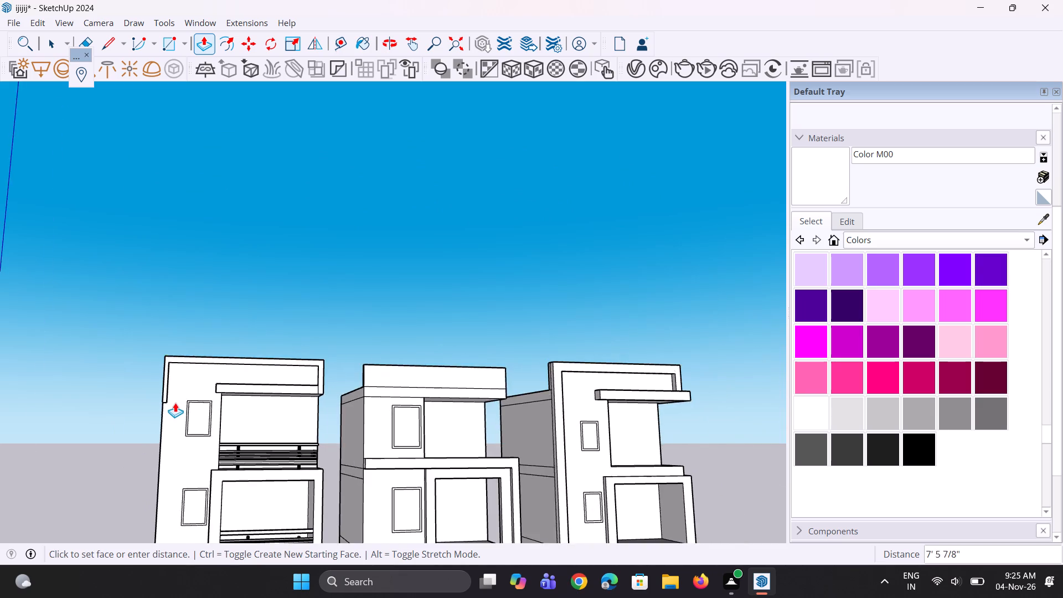
scroll(175, 403, down, 12)
scroll(169, 443, up, 7)
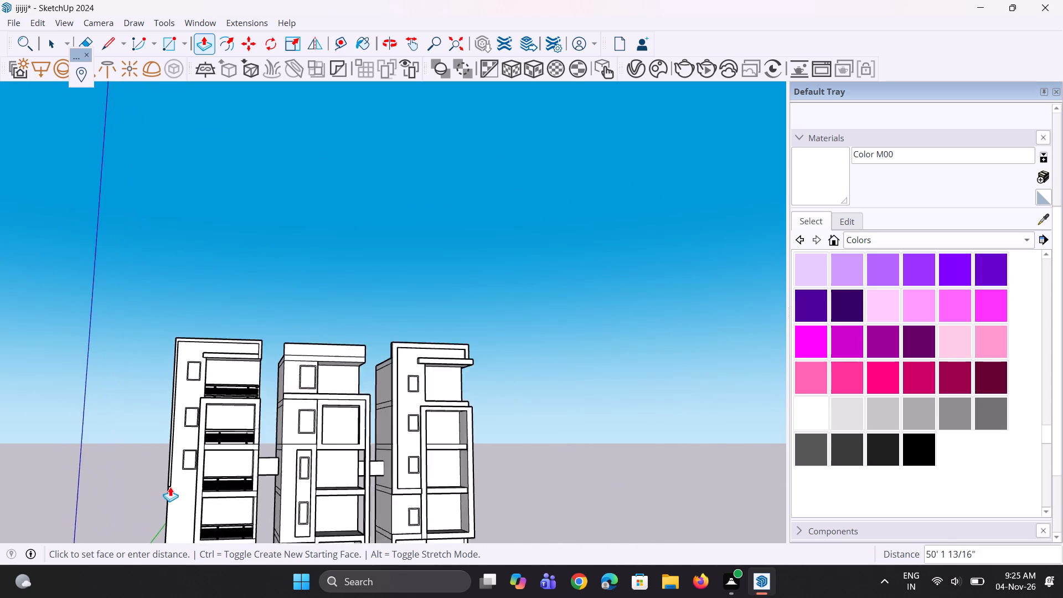
scroll(170, 487, up, 4)
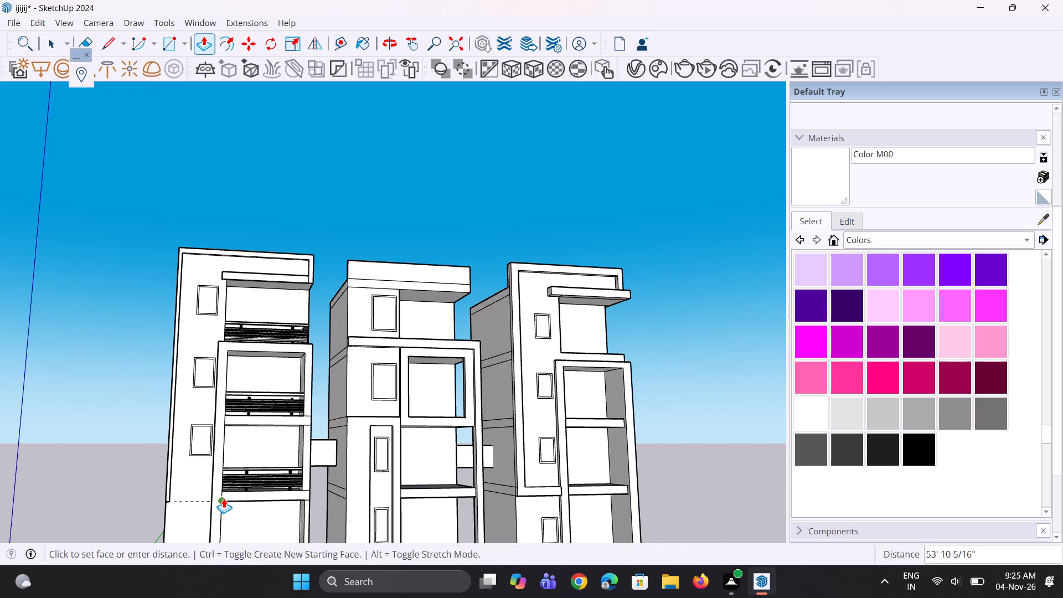
click(224, 498)
Shorten the first tower's vertical facade strip by 2' so its lower end aligns with the third balcony slab's top edge.
scroll(142, 445, down, 5)
scroll(161, 433, up, 1)
middle_drag(162, 435, 126, 438)
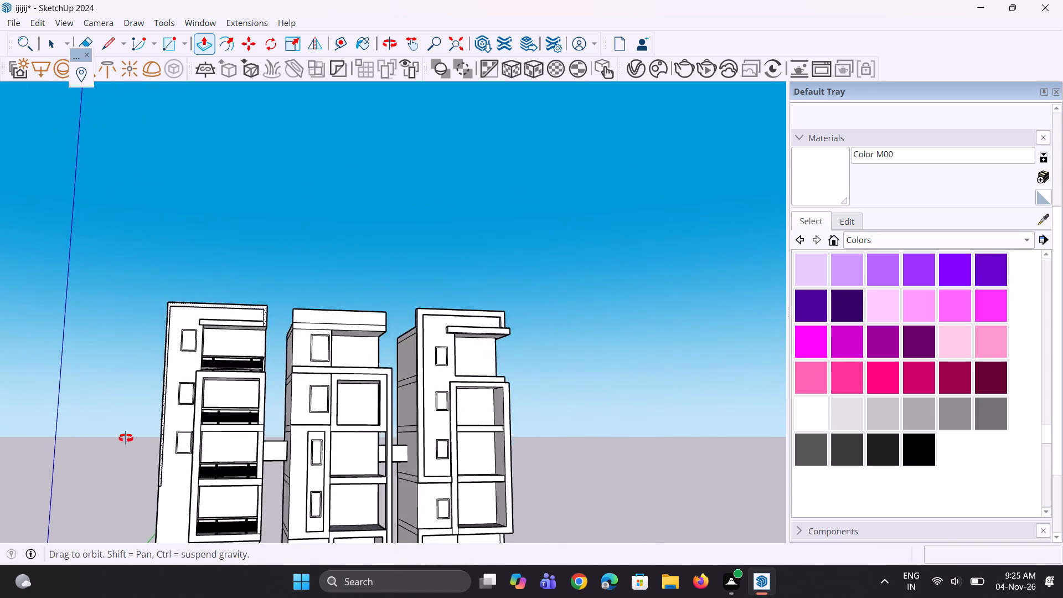
middle_drag(126, 438, 88, 434)
scroll(104, 420, down, 9)
scroll(113, 481, up, 6)
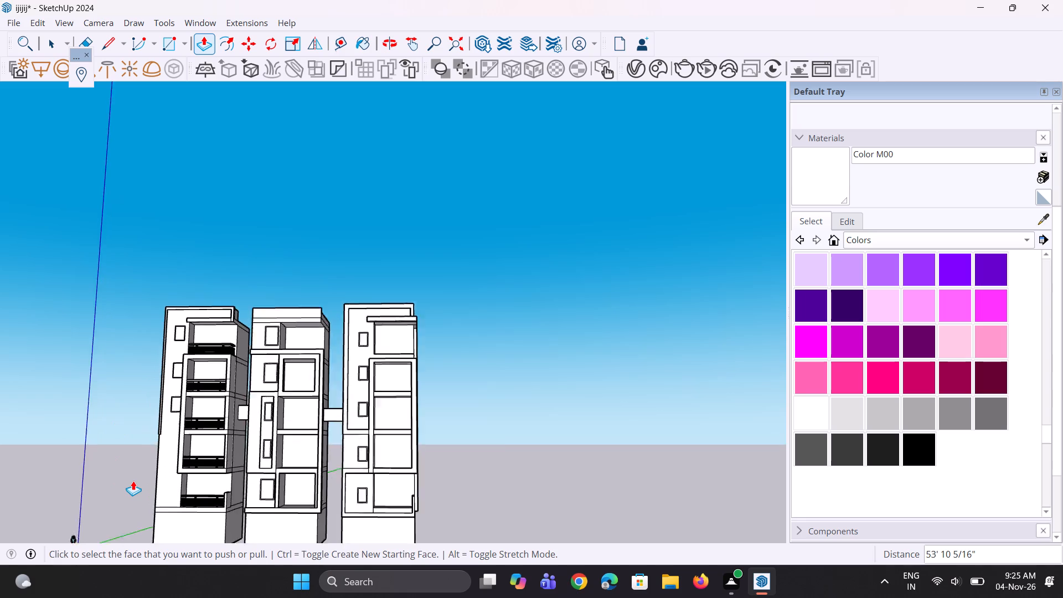
scroll(133, 481, up, 2)
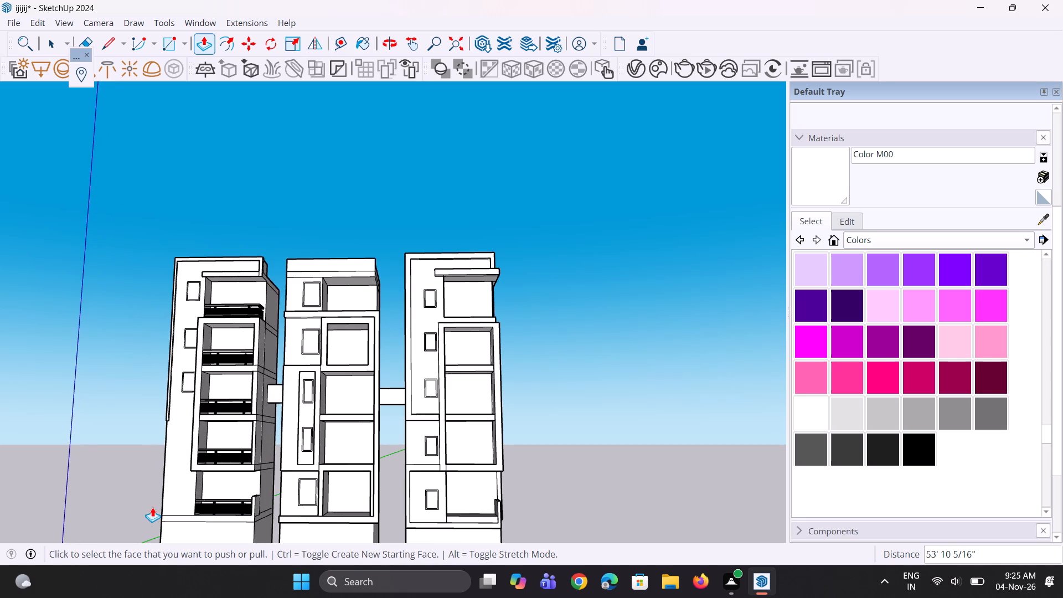
scroll(181, 360, up, 11)
middle_drag(184, 471, 171, 470)
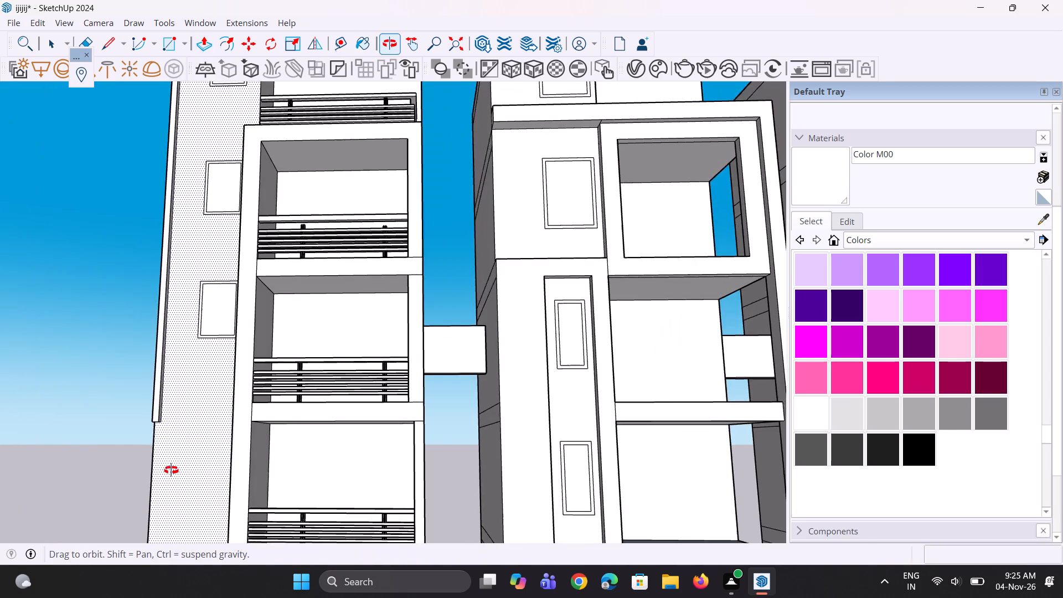
middle_drag(171, 470, 151, 469)
scroll(173, 421, up, 12)
scroll(182, 421, down, 4)
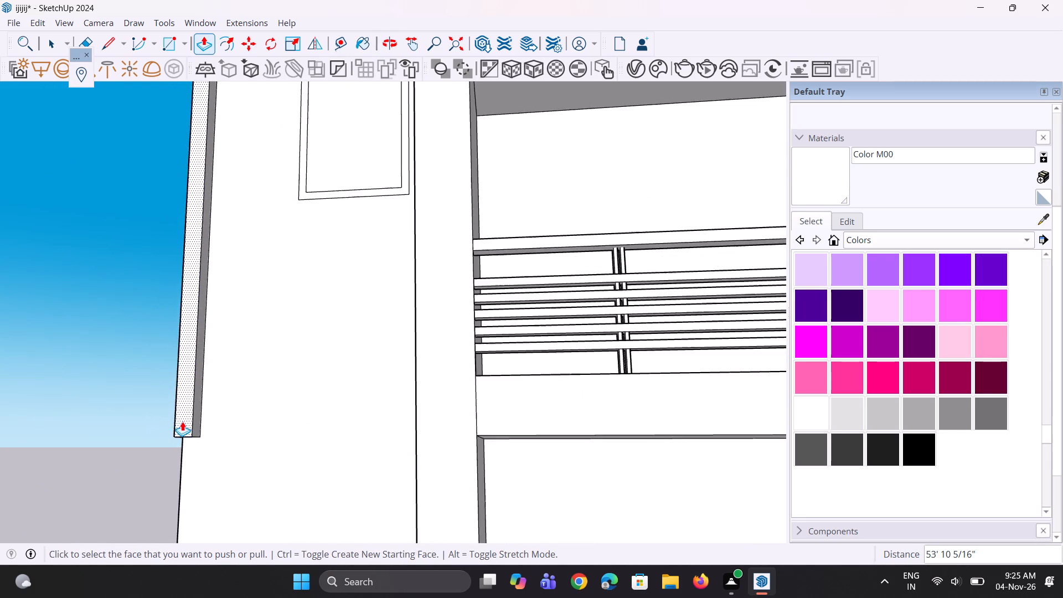
scroll(182, 421, down, 1)
scroll(196, 461, up, 3)
middle_drag(195, 456, 228, 349)
scroll(196, 424, up, 3)
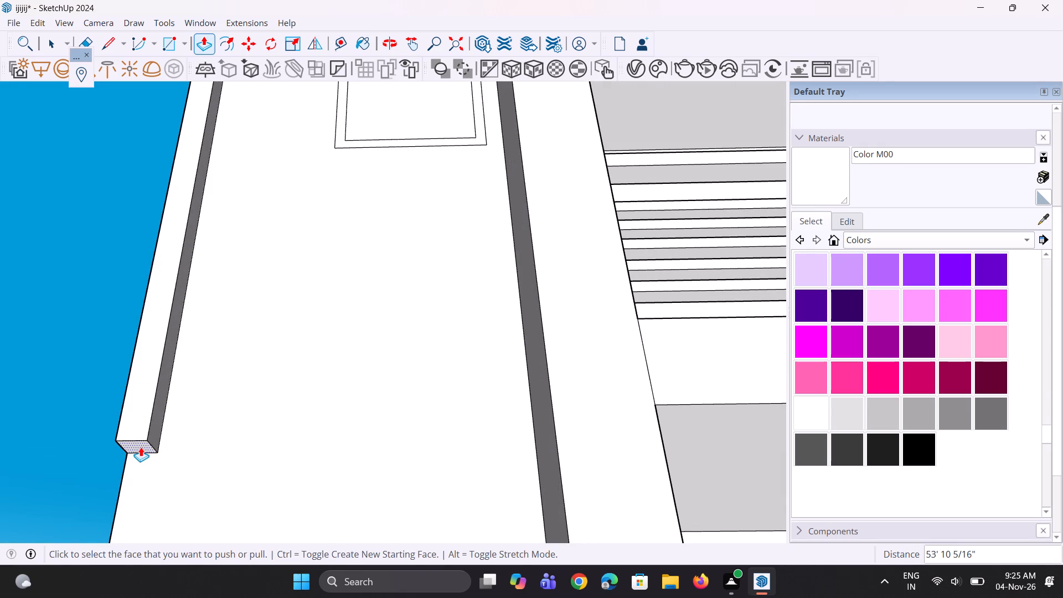
click(141, 447)
scroll(159, 430, down, 5)
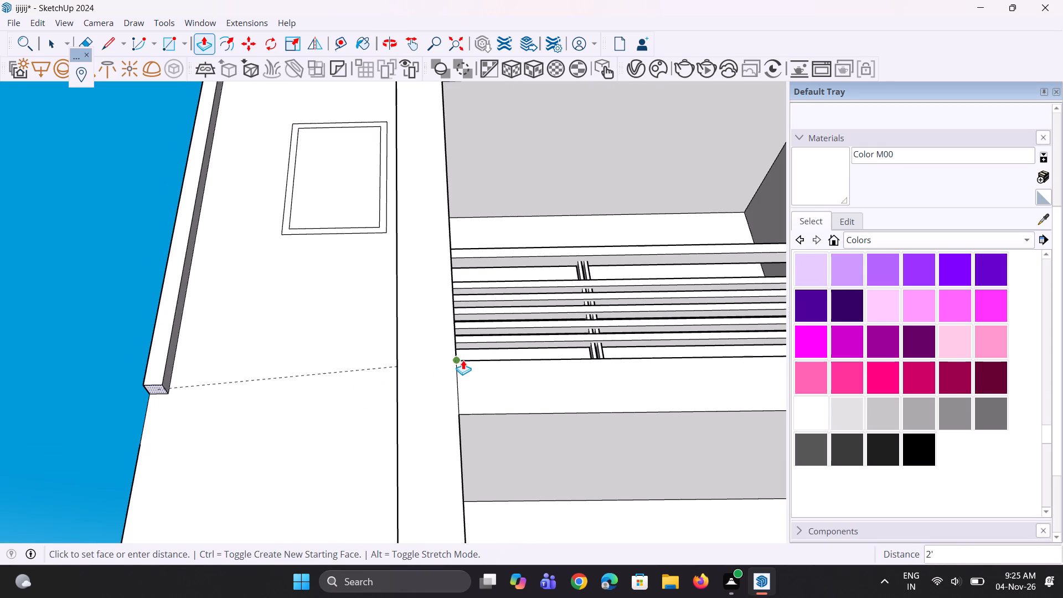
click(463, 360)
Extrude the strip's lower end down about 1' 3" as a separate segment, keeping the dividing edges.
scroll(185, 413, up, 3)
click(155, 383)
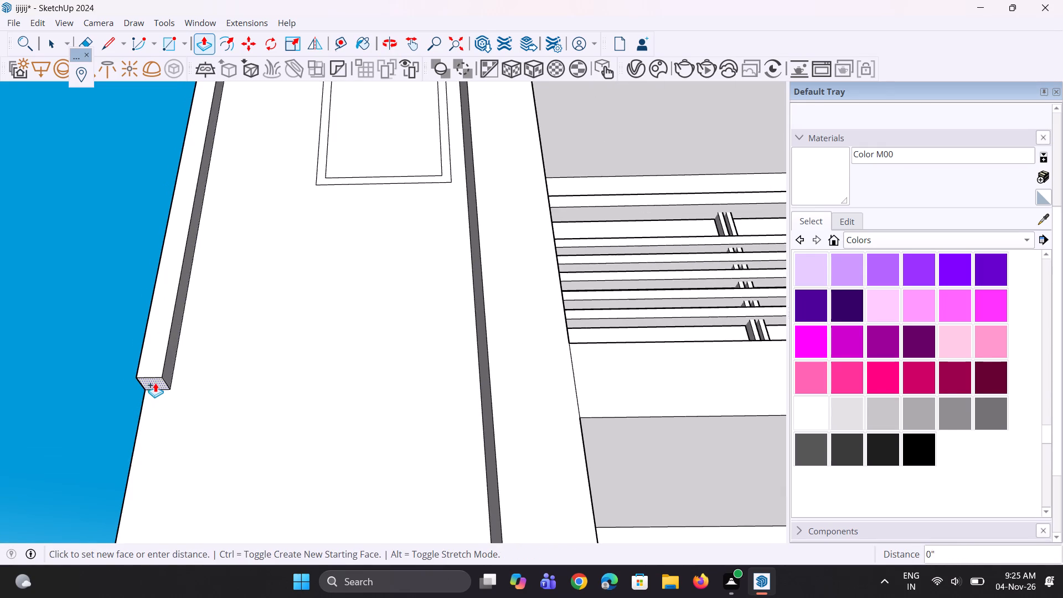
click(159, 427)
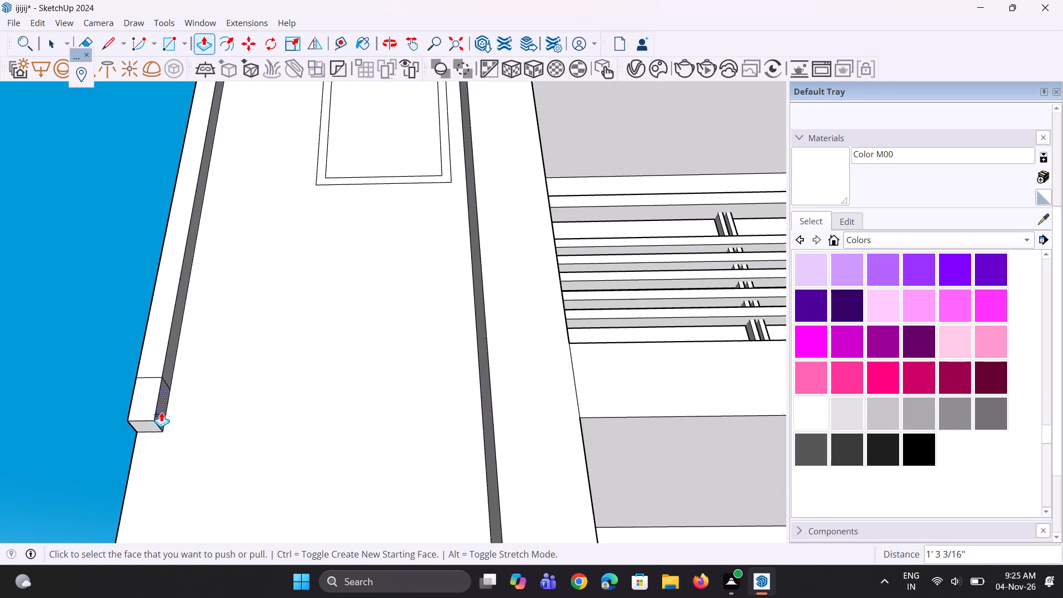
Extrude the new end segment's inner side face about 8' 8" across the facade to meet the balcony frame.
click(161, 407)
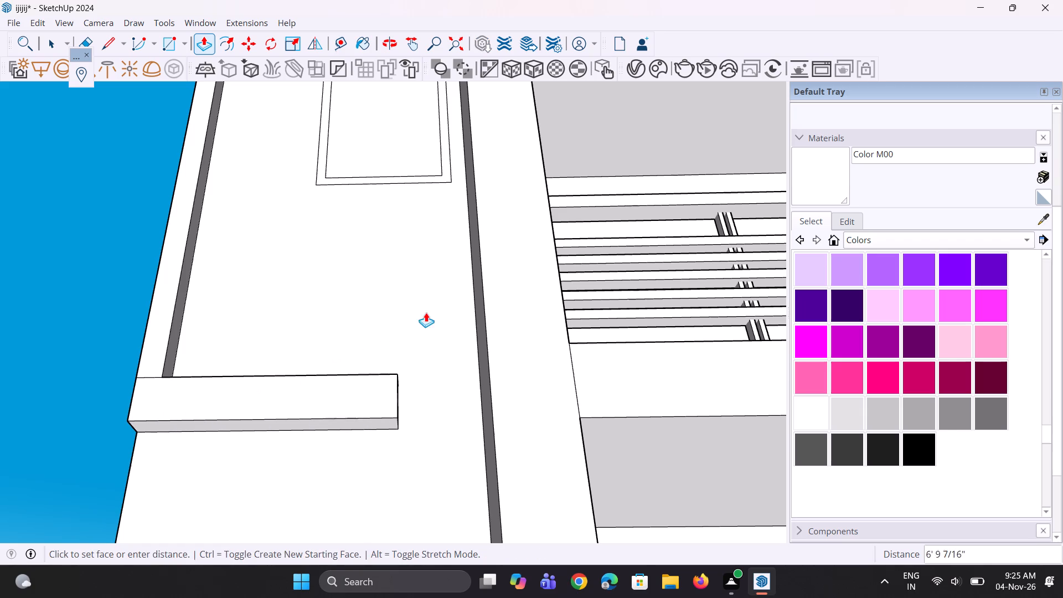
click(477, 287)
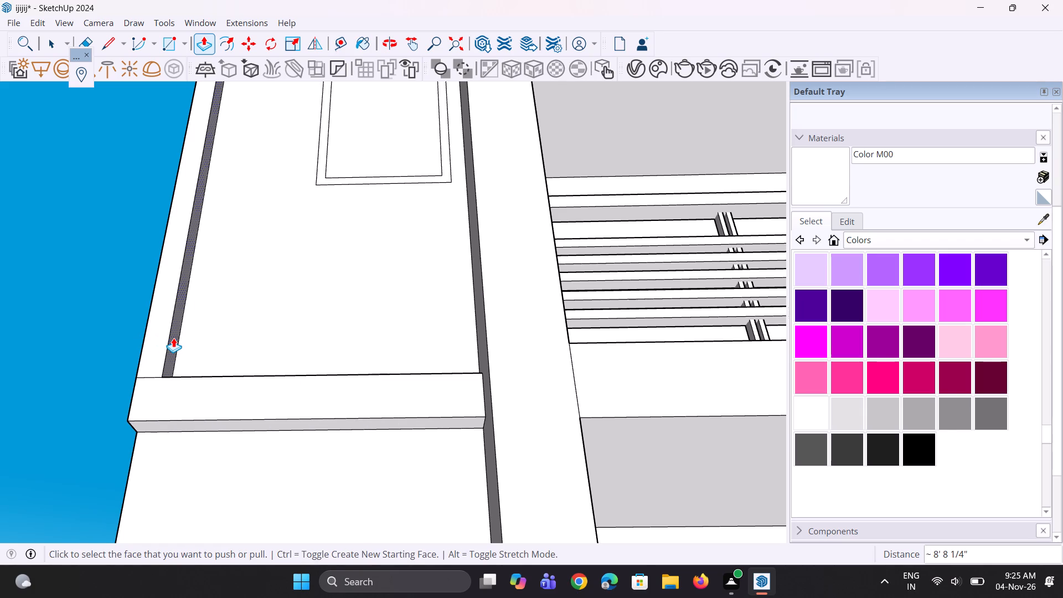
Push/Pull the inner side face of the first tower's vertical strip to make the strip about 6" wider.
scroll(174, 338, up, 2)
click(174, 338)
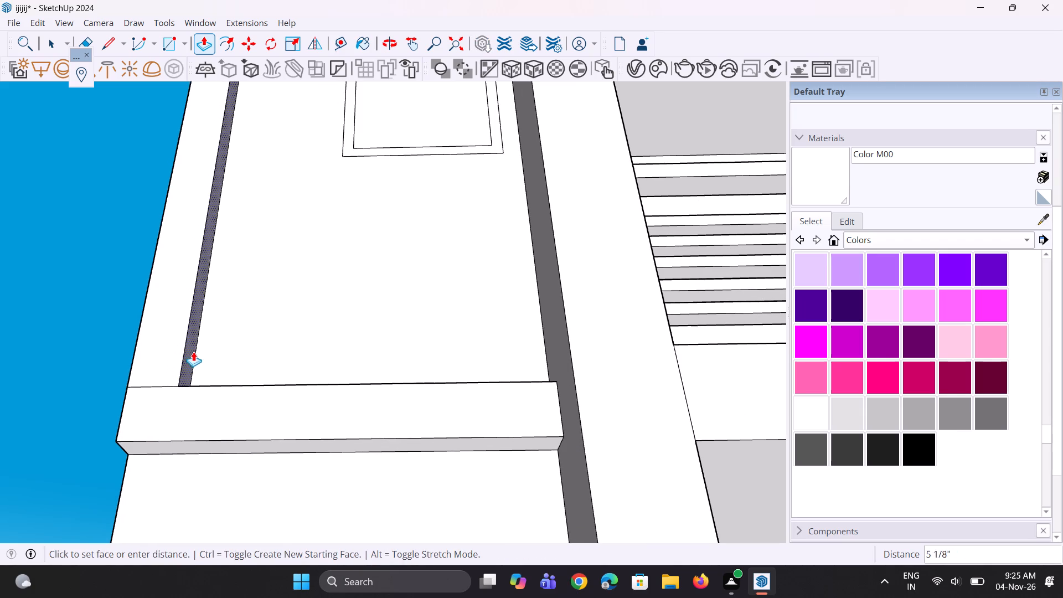
click(195, 353)
Pull the underside of the first tower's top band down about 4 7/16" to thicken the band.
scroll(230, 457, down, 17)
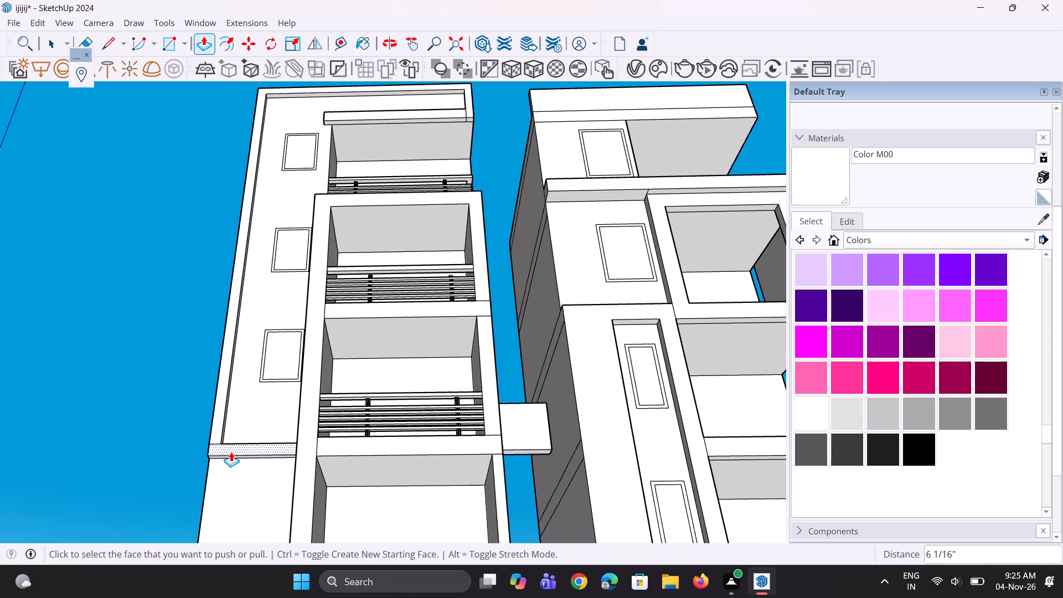
scroll(226, 376, down, 1)
middle_drag(226, 330, 226, 404)
scroll(227, 404, down, 4)
scroll(282, 122, up, 3)
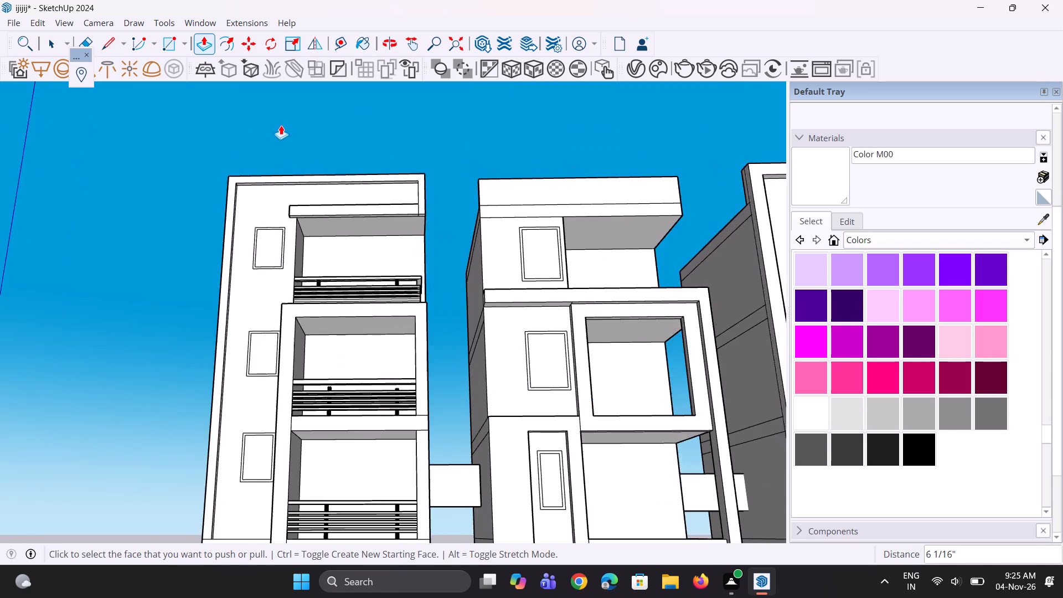
scroll(290, 199, up, 8)
middle_drag(247, 174, 246, 167)
scroll(225, 163, up, 4)
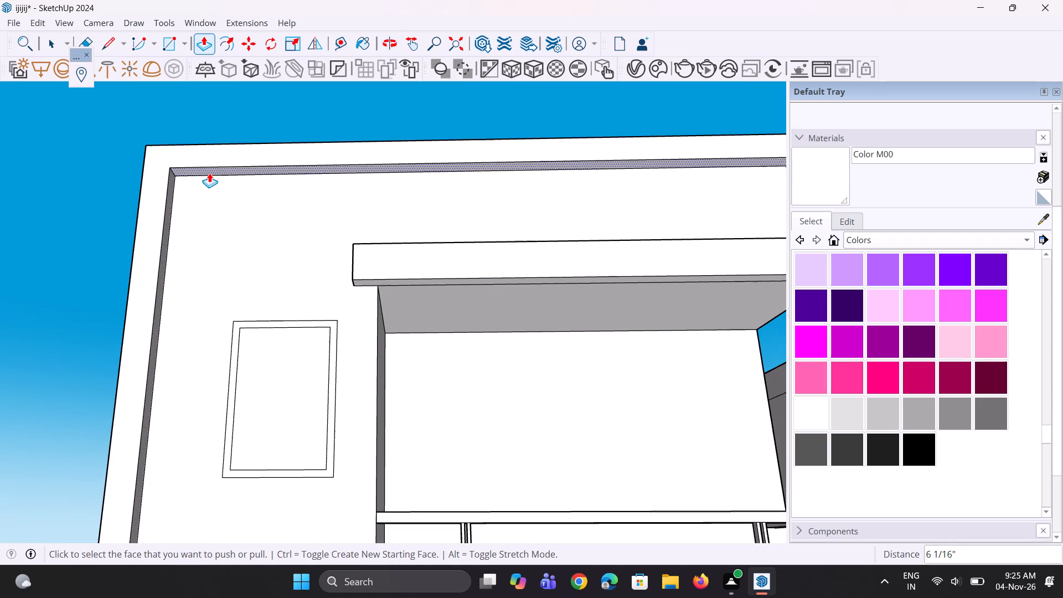
click(209, 173)
click(208, 181)
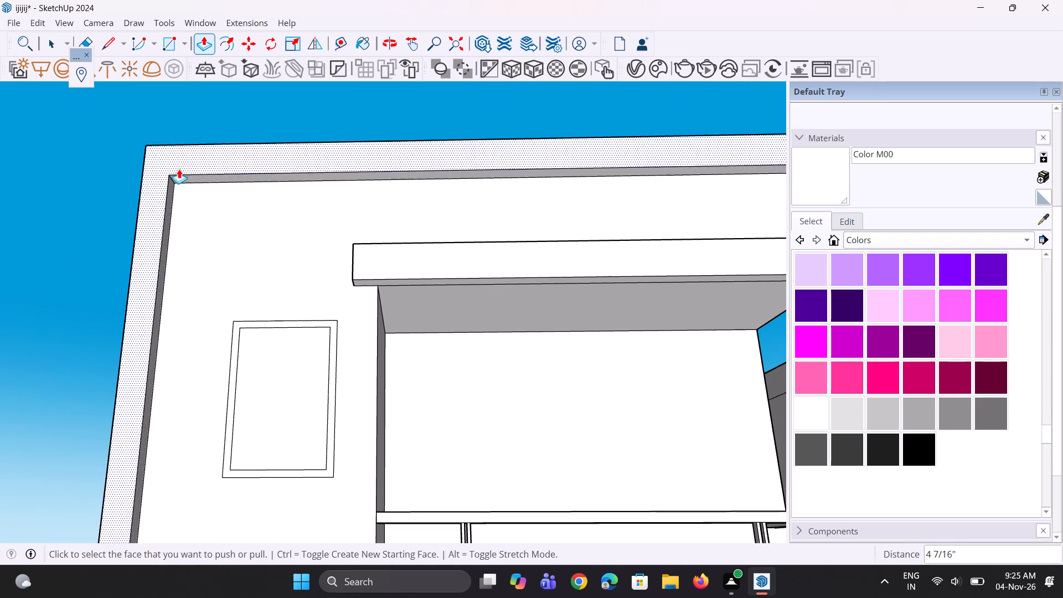
Erase the leftover dividing edges at the lower corner of the first tower's border frame, on its front face and outer side.
key(space)
key(space)
key(space)
click(85, 170)
scroll(195, 147, down, 6)
middle_drag(193, 173, 192, 185)
scroll(192, 185, down, 7)
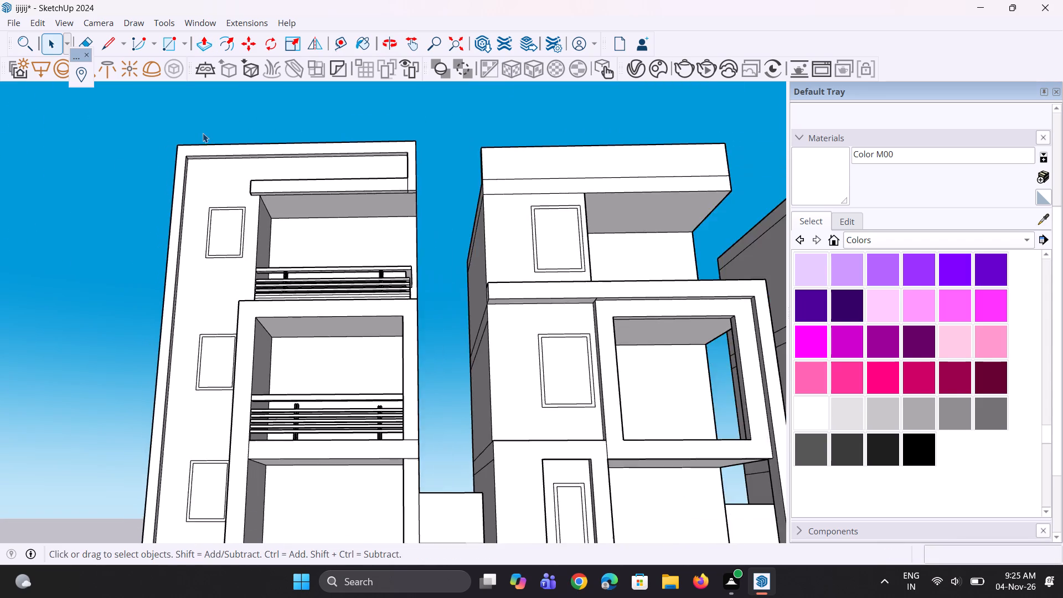
scroll(203, 133, down, 4)
scroll(211, 368, down, 4)
scroll(163, 449, up, 12)
key(e)
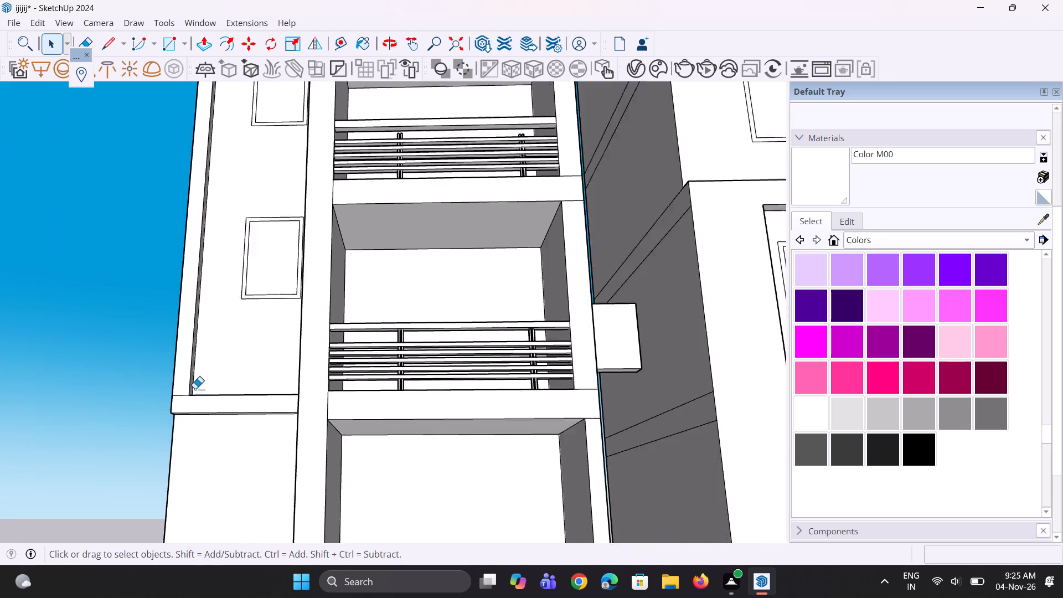
scroll(195, 389, up, 11)
drag(170, 404, 170, 447)
middle_drag(180, 409, 461, 425)
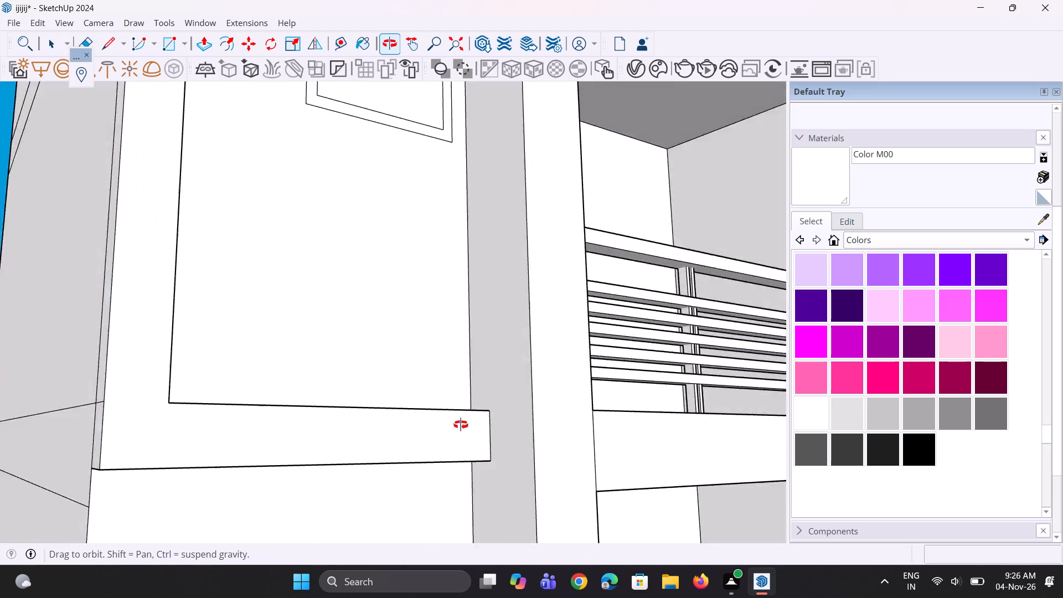
middle_drag(461, 425, 526, 414)
scroll(65, 372, up, 2)
drag(194, 362, 191, 379)
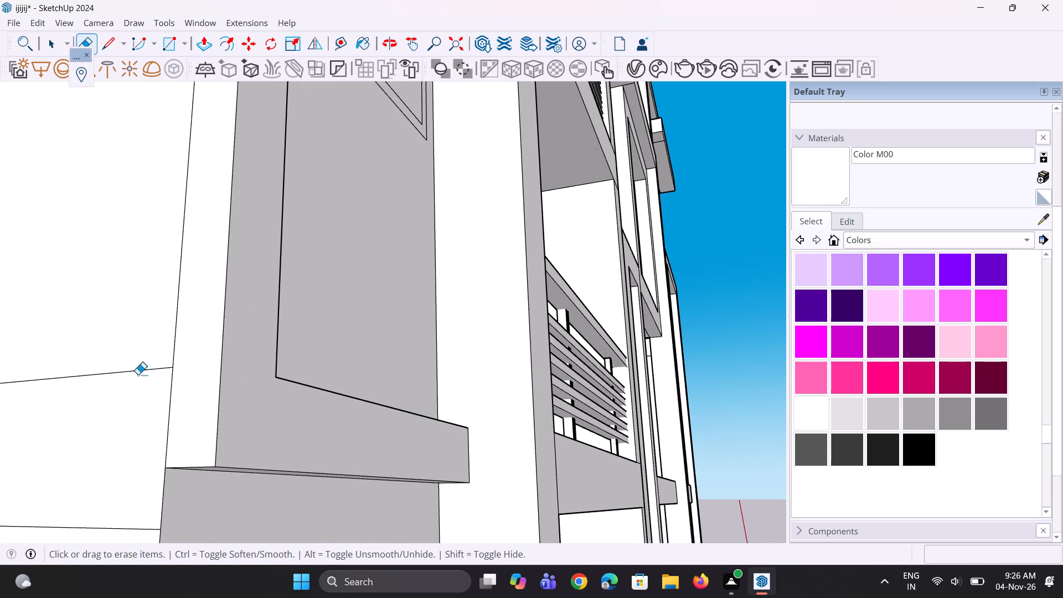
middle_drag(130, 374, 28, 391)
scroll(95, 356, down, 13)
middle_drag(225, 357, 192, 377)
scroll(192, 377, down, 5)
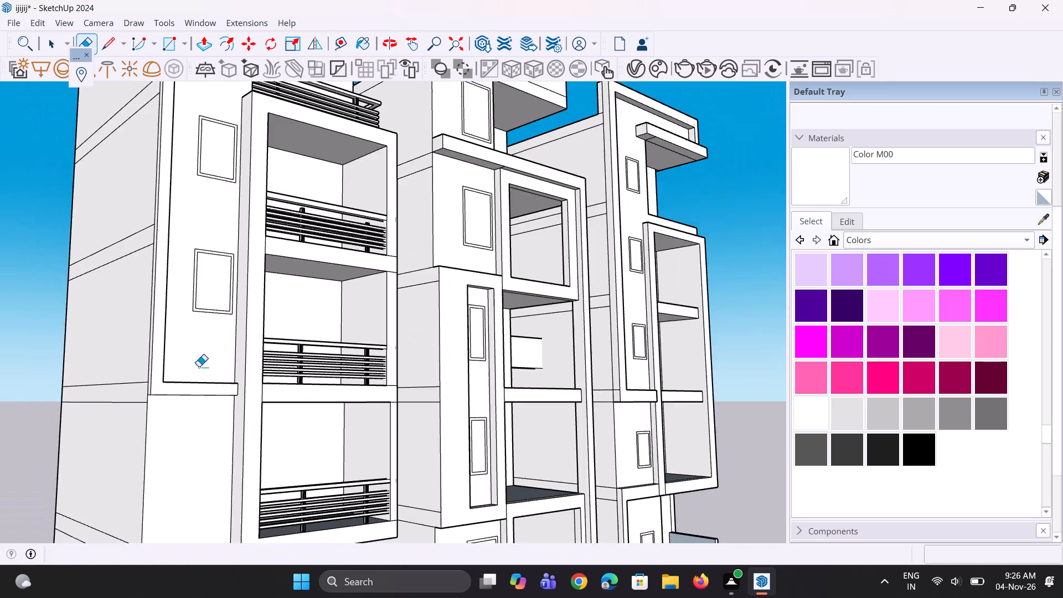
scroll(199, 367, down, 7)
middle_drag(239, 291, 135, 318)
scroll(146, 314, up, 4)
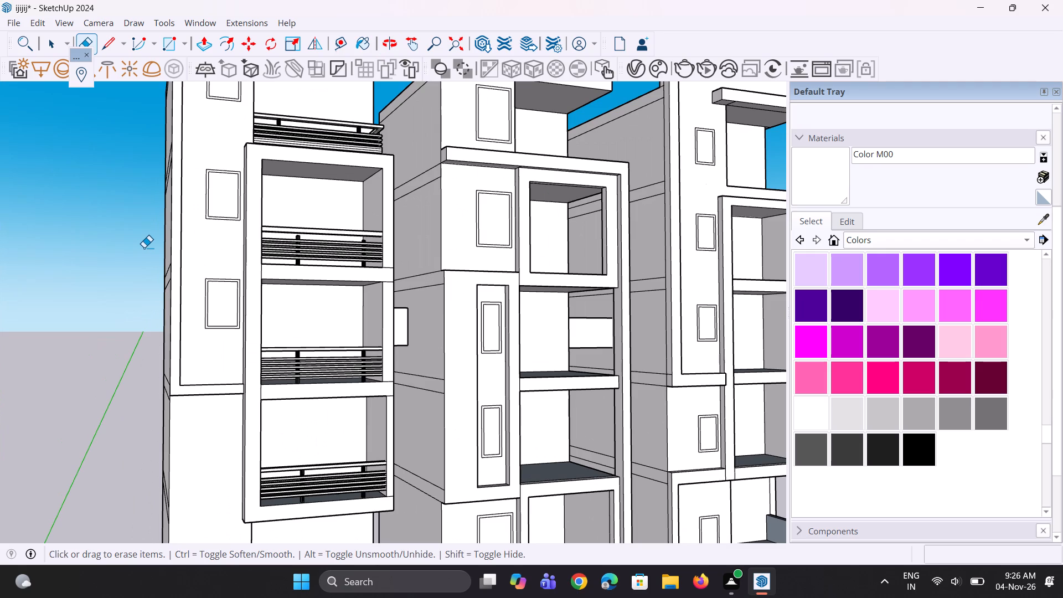